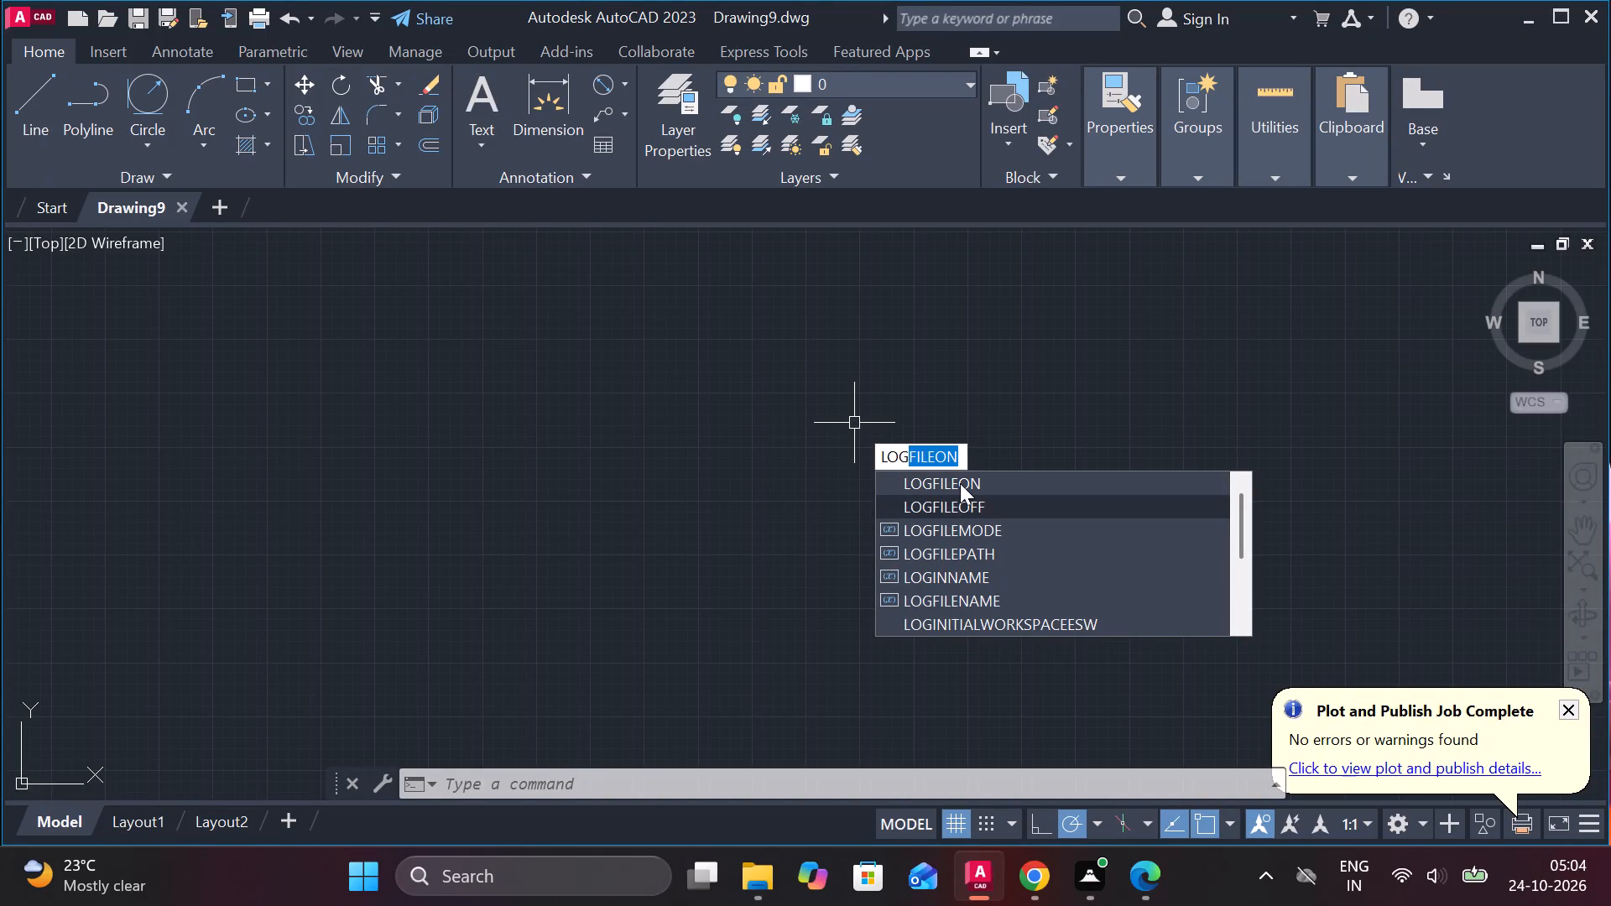
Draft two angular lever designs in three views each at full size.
Set the model space limits from 0,0 to 297,210 and fit the view to the drawing area.
click(960, 483)
text(LIMITS)
key(Return)
key(0)
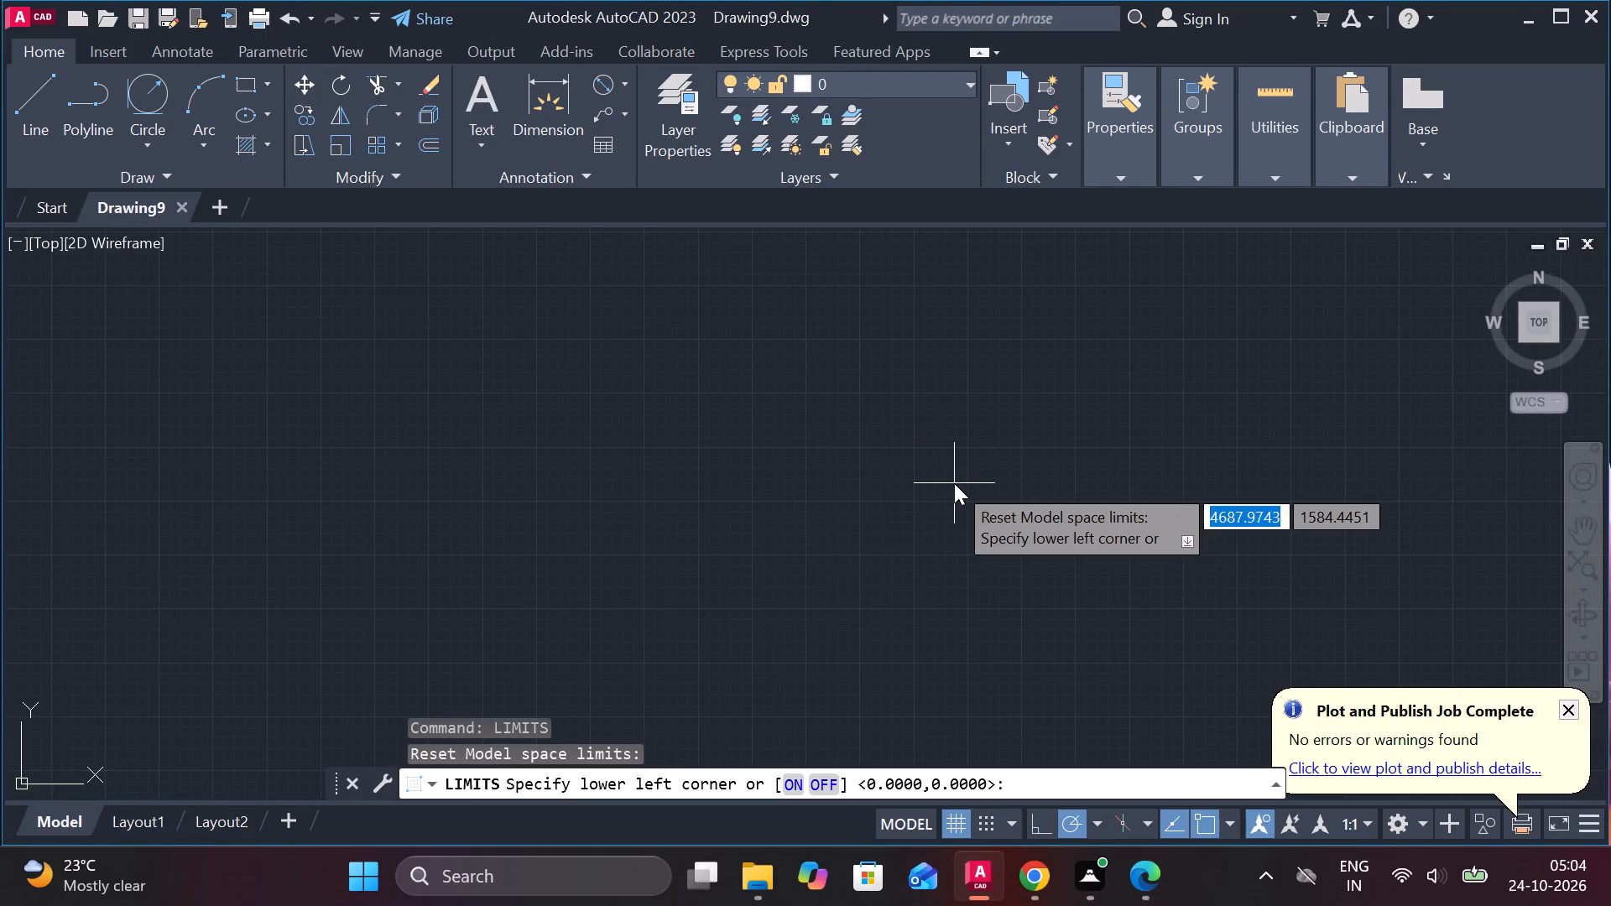
text(,0)
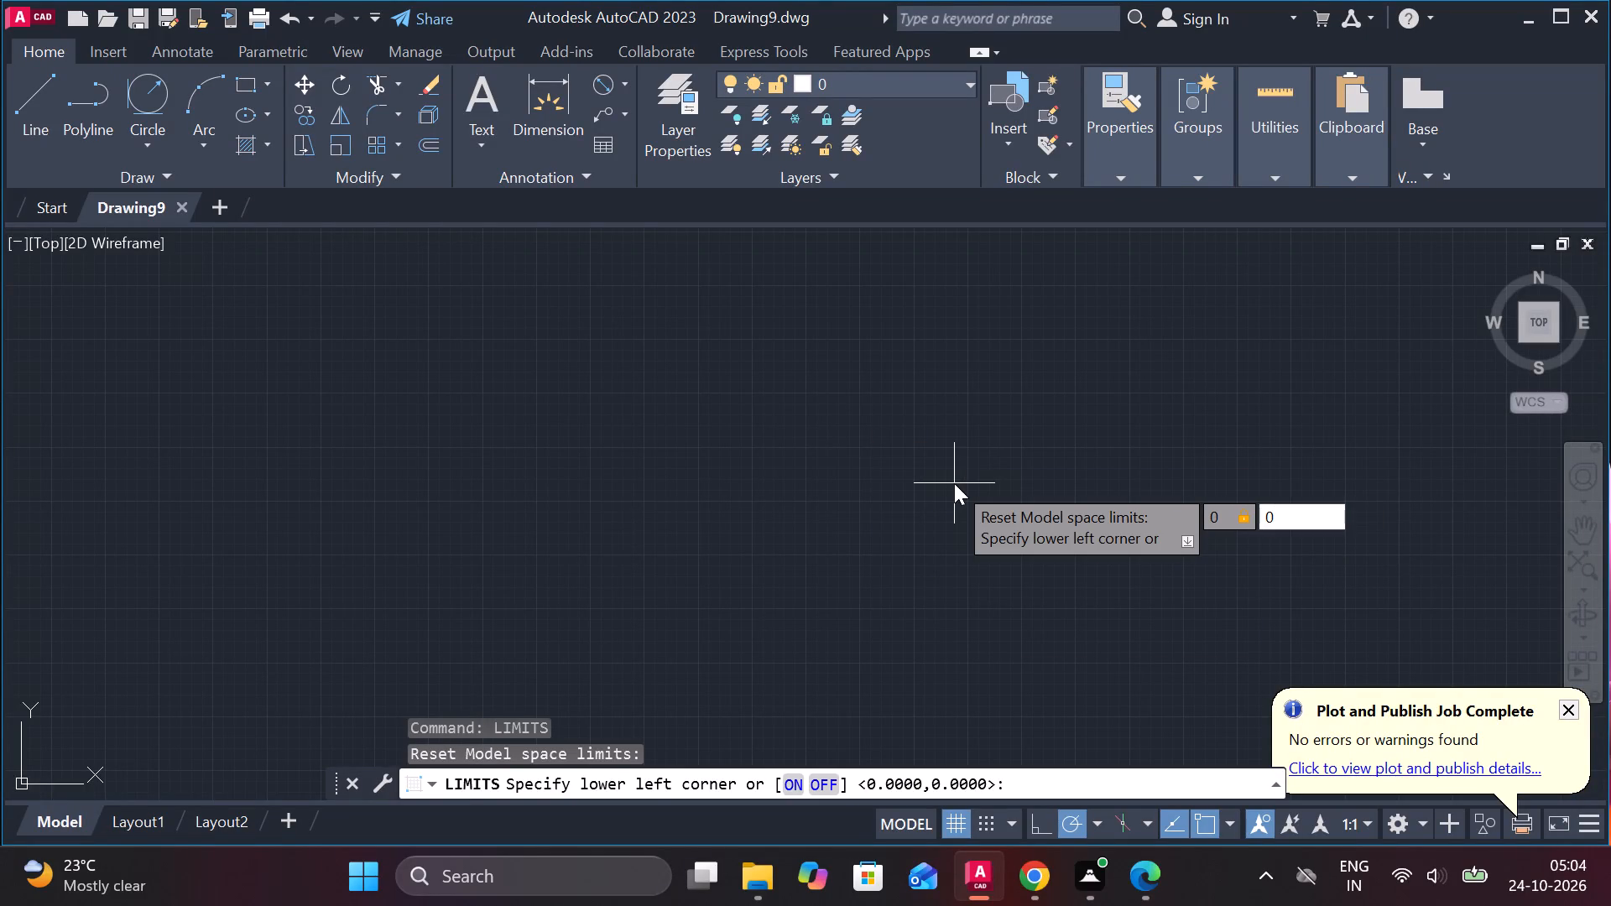
key(Return)
text(297,210)
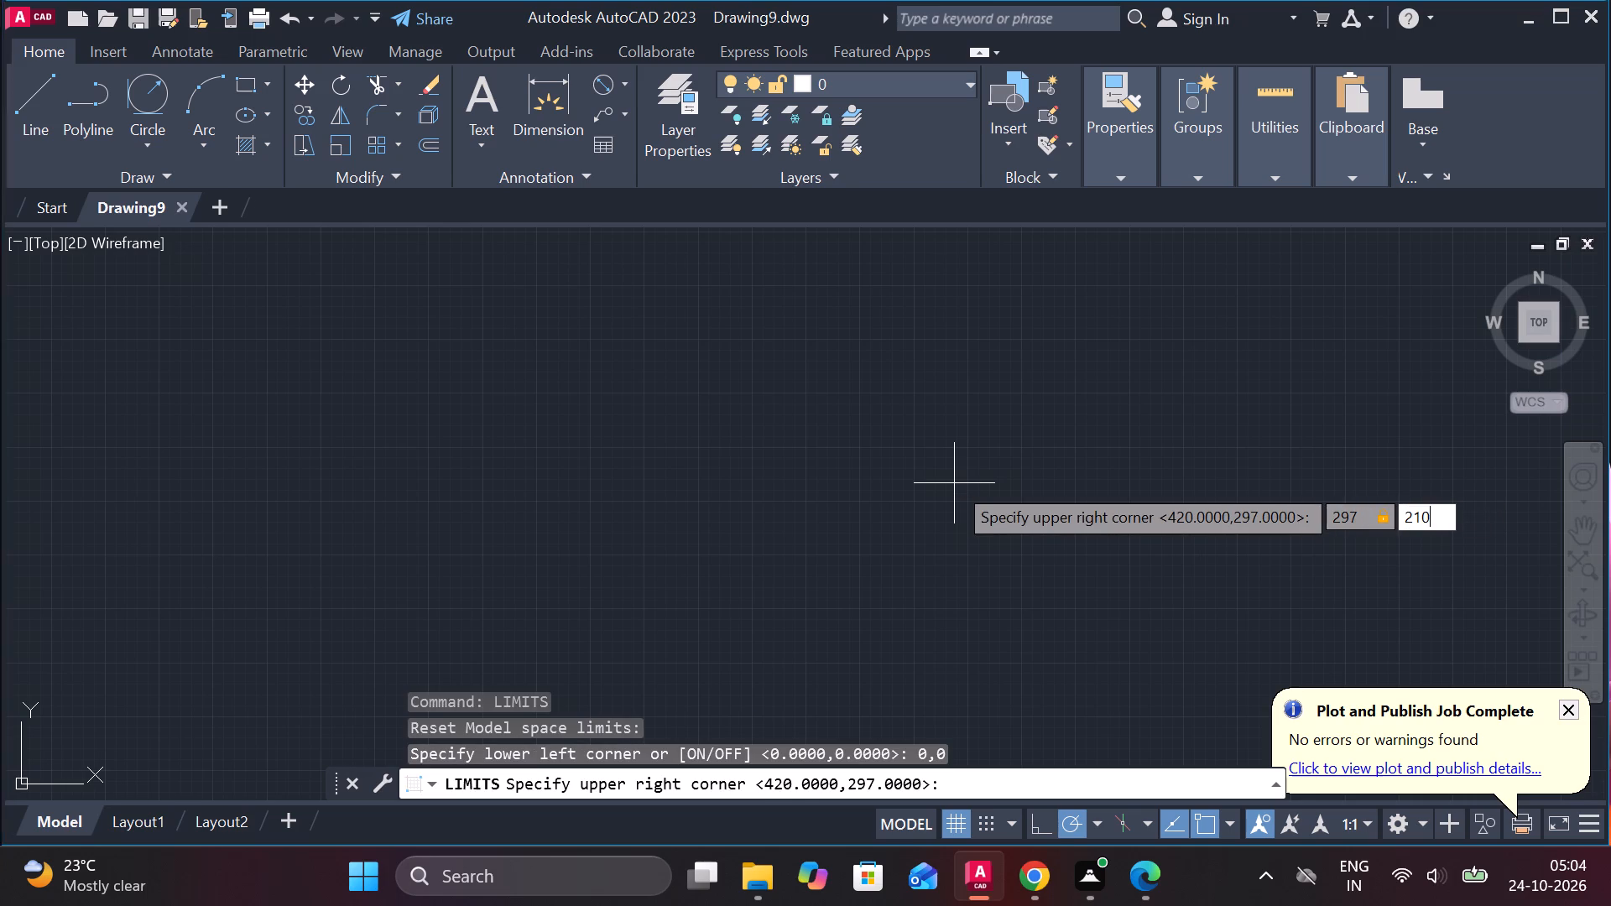
key(Return)
key(z)
key(Return)
key(a)
key(Return)
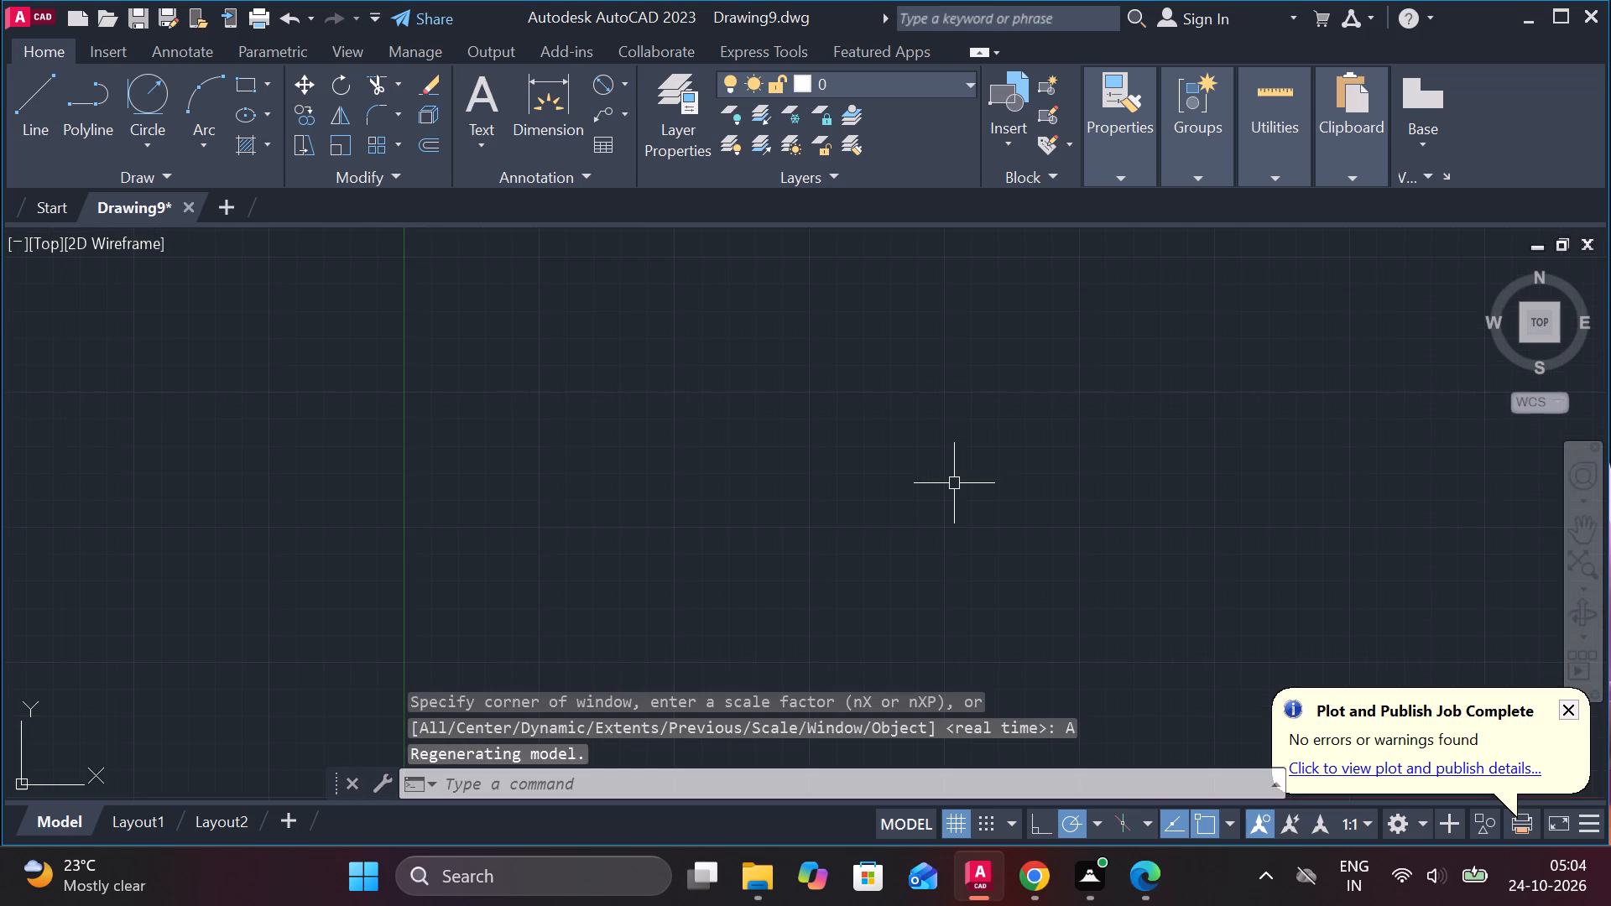
key(z)
key(Return)
key(e)
key(Return)
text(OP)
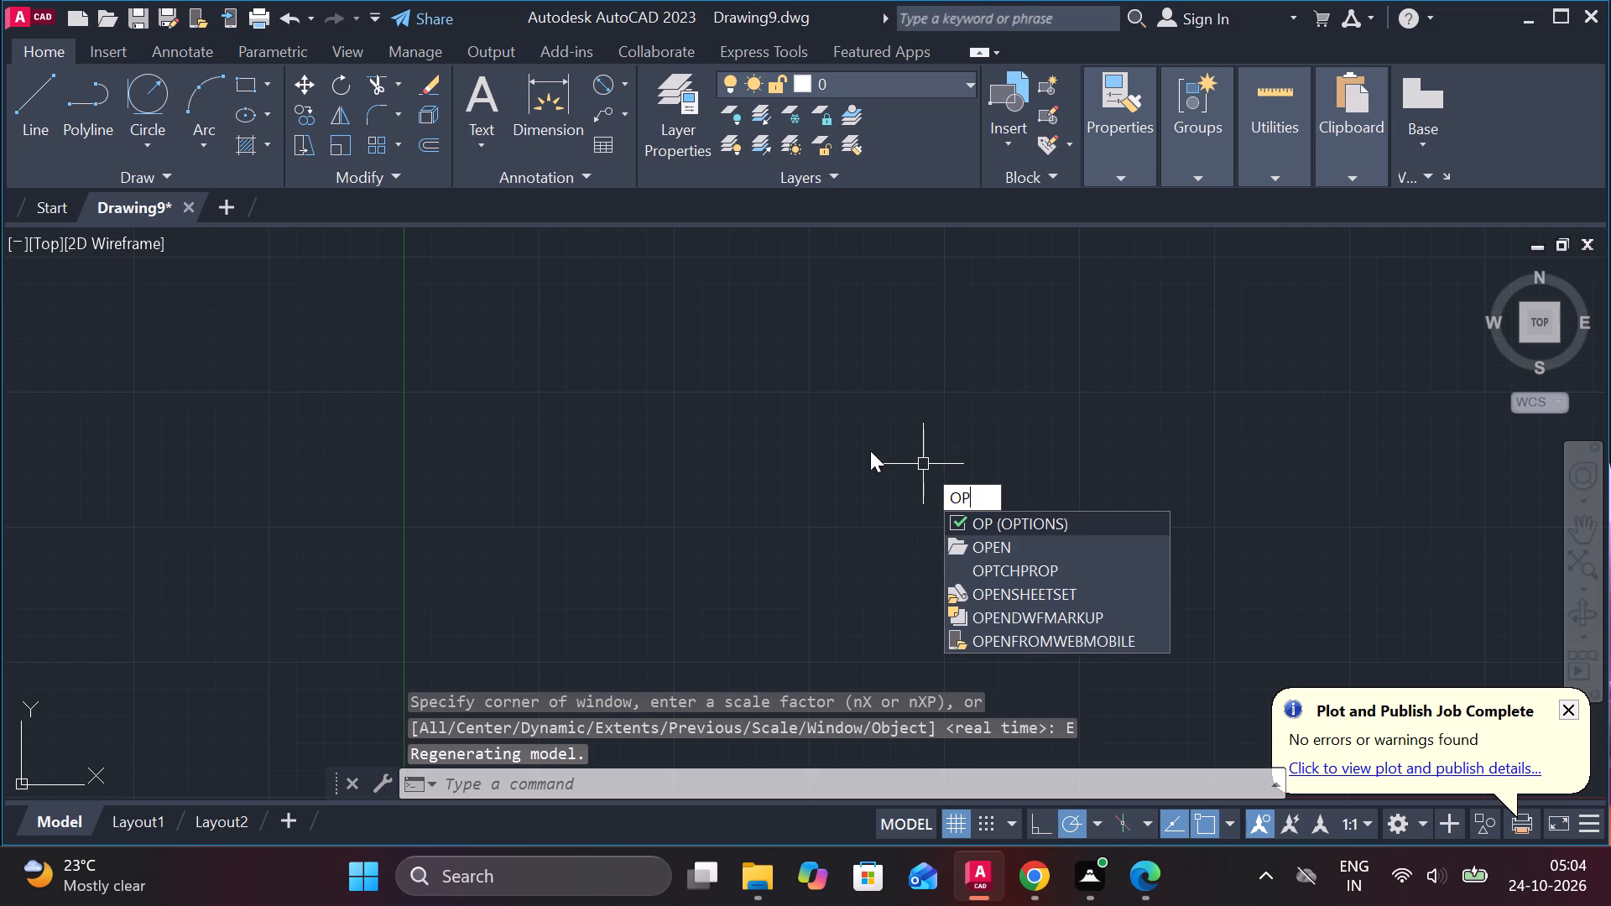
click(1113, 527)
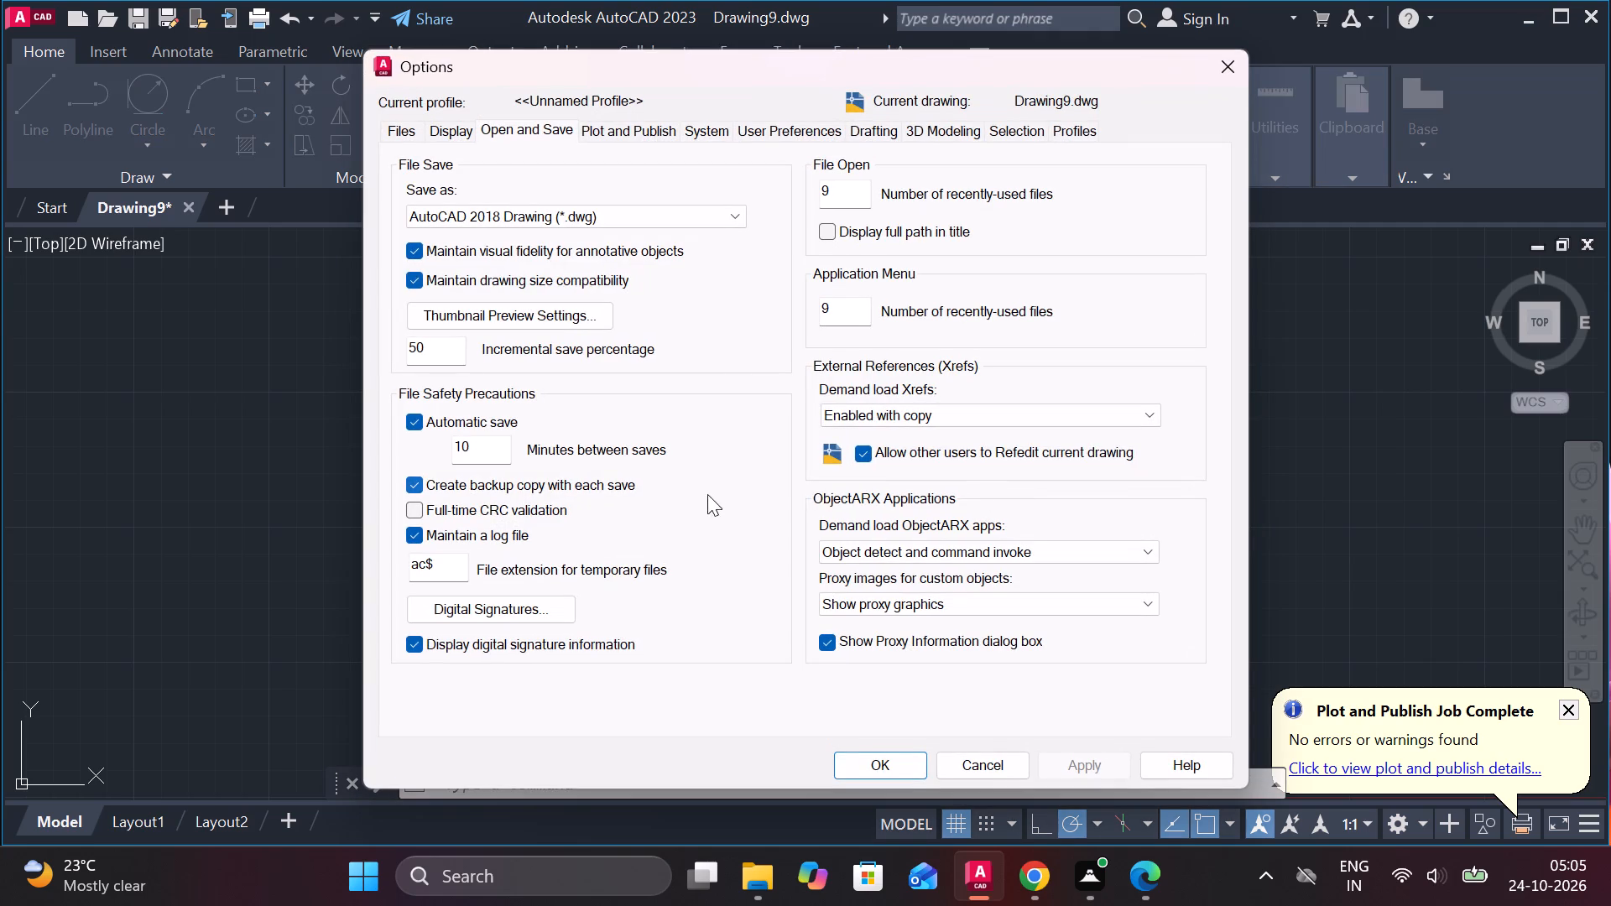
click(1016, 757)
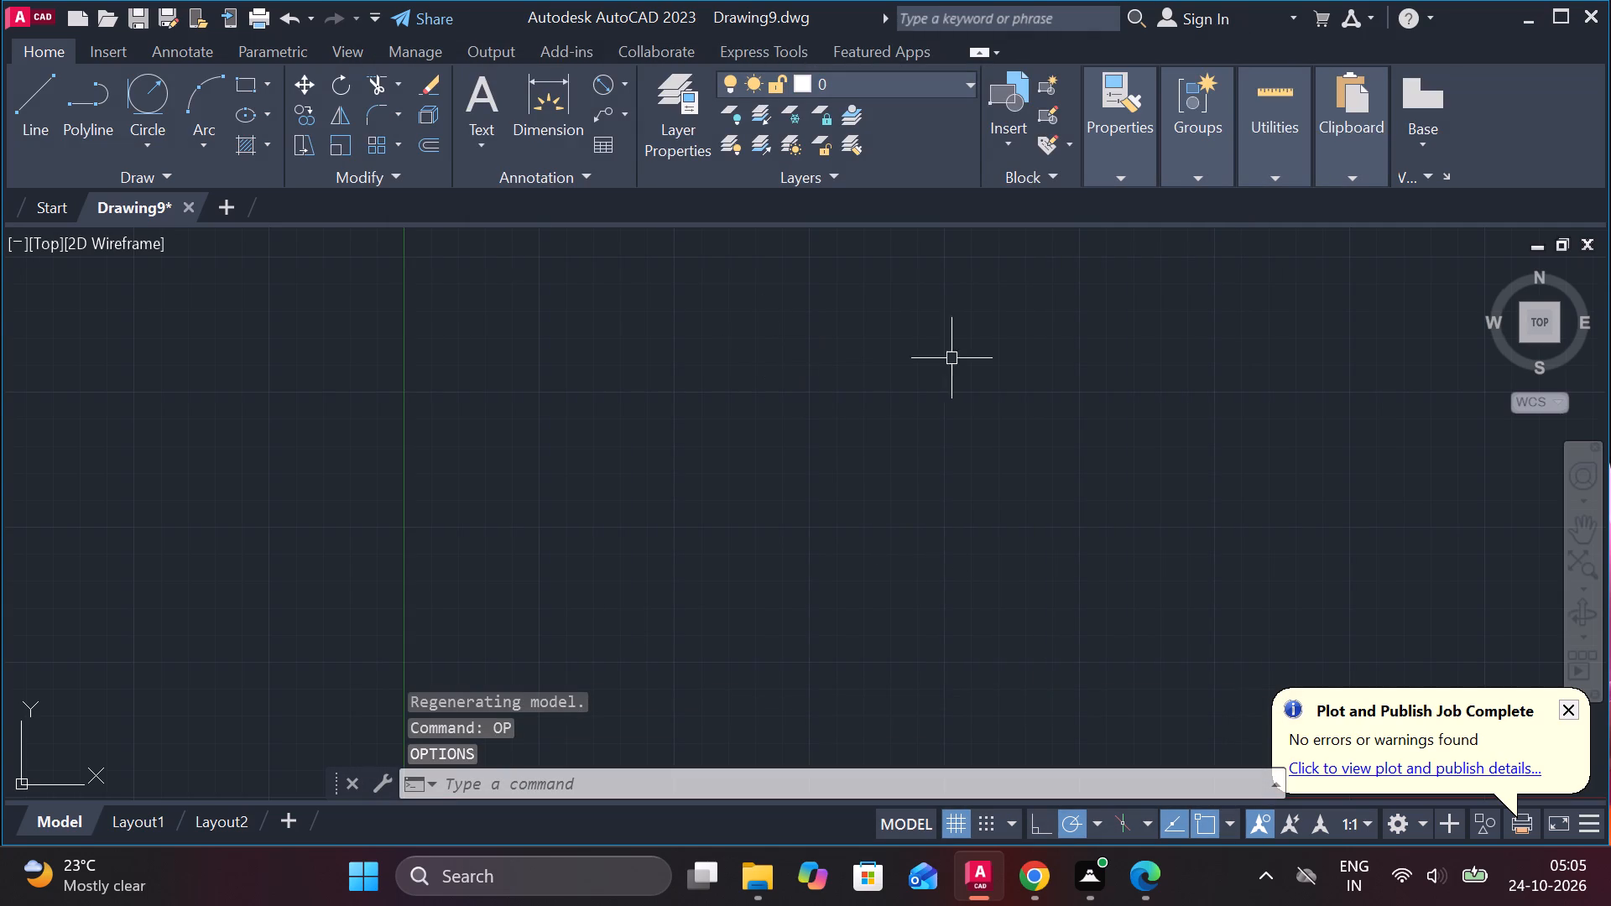
Draw a circle with a diameter of 38 in the empty drawing area.
middle_drag(988, 390, 889, 399)
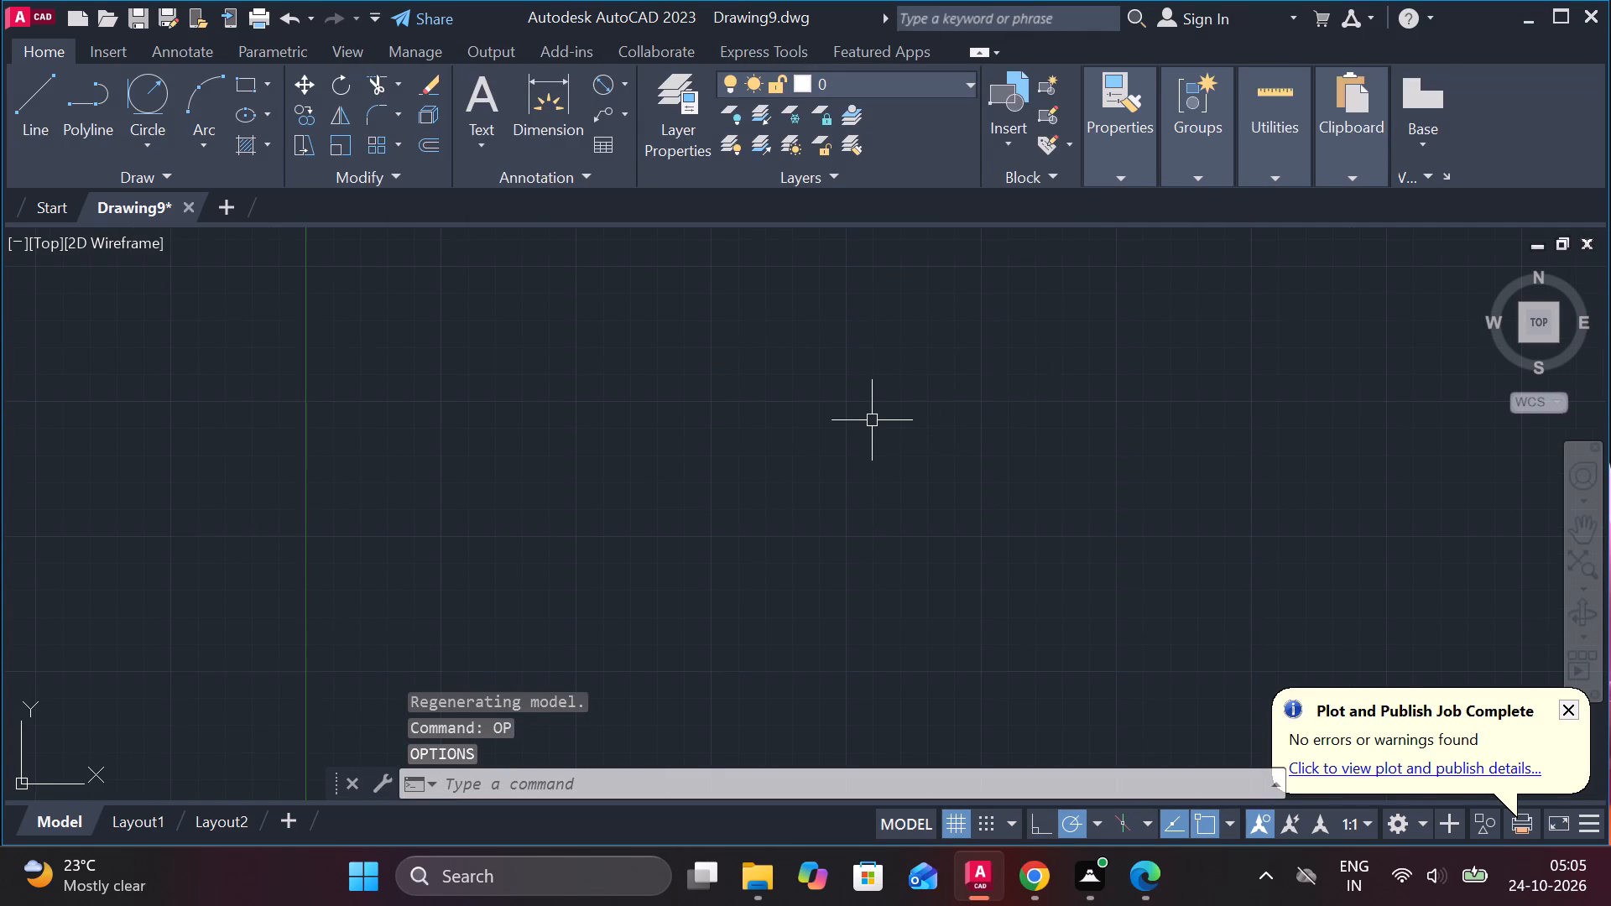
text(C)
key(space)
click(795, 419)
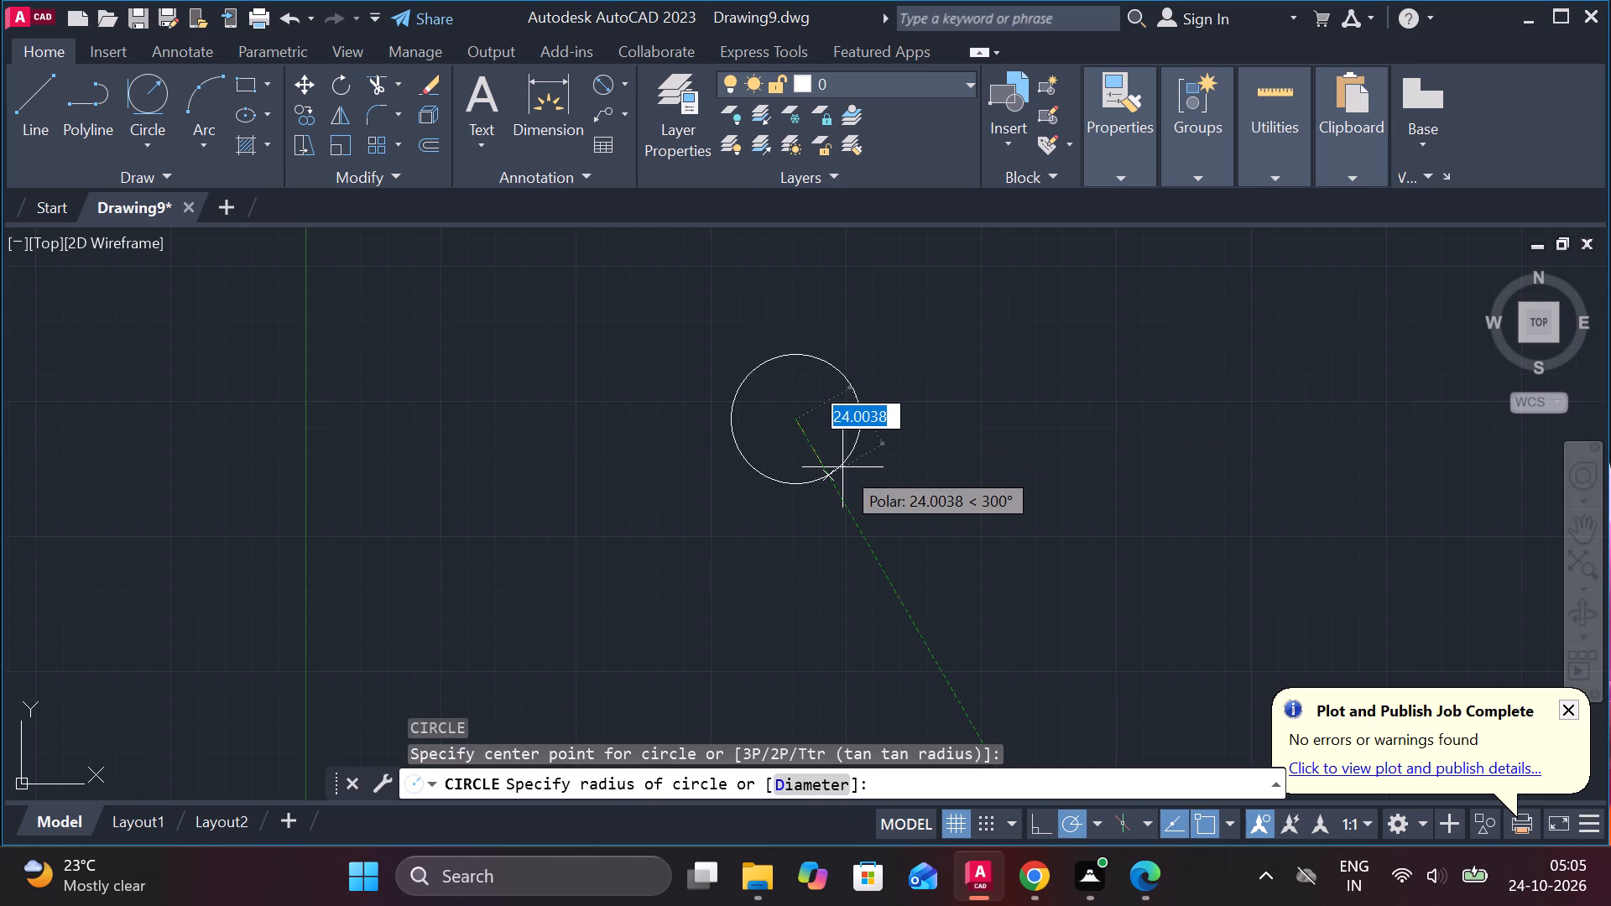
text(D 38)
key(Return)
Draw a concentric circle with a diameter of 65 around the 38-diameter circle.
scroll(878, 392, up, 1)
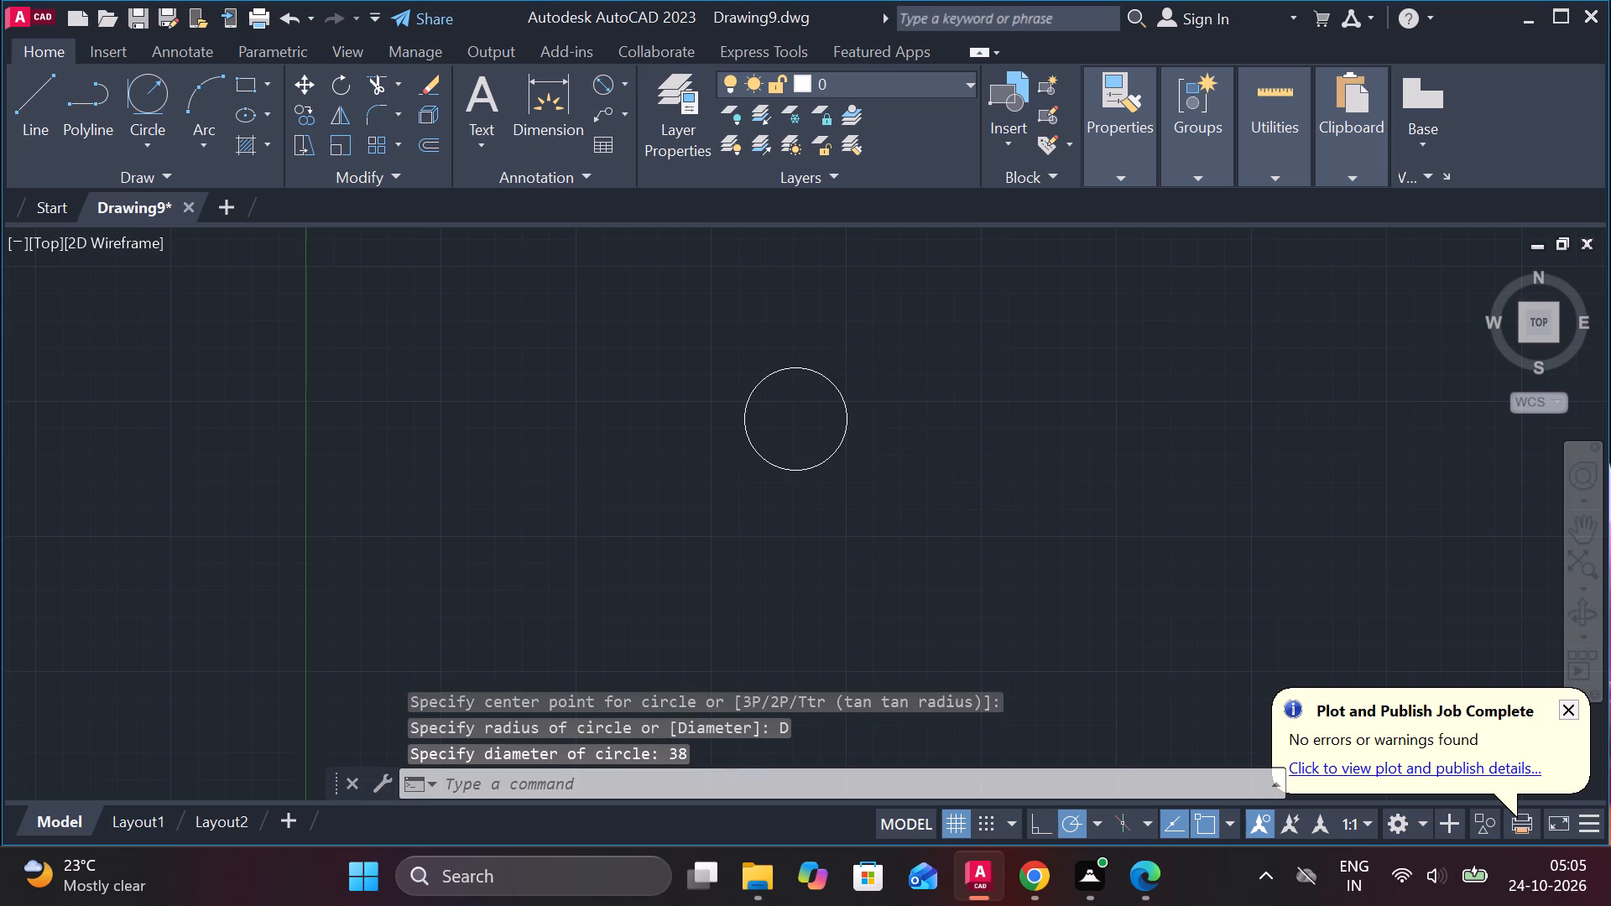
text(C)
key(space)
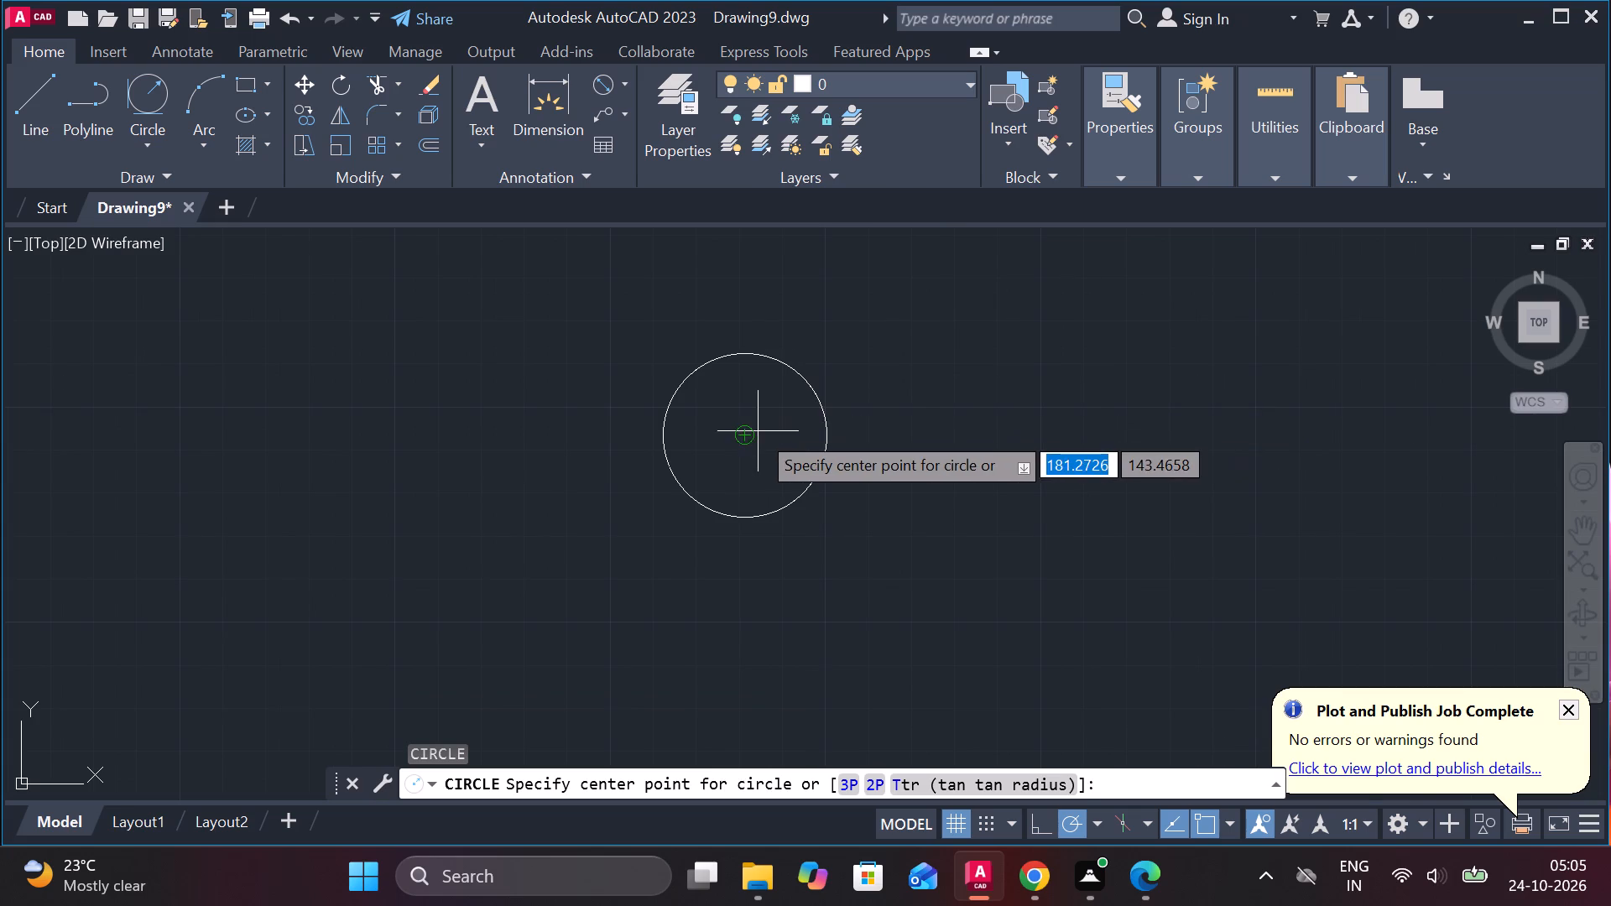
click(758, 431)
text(D)
key(space)
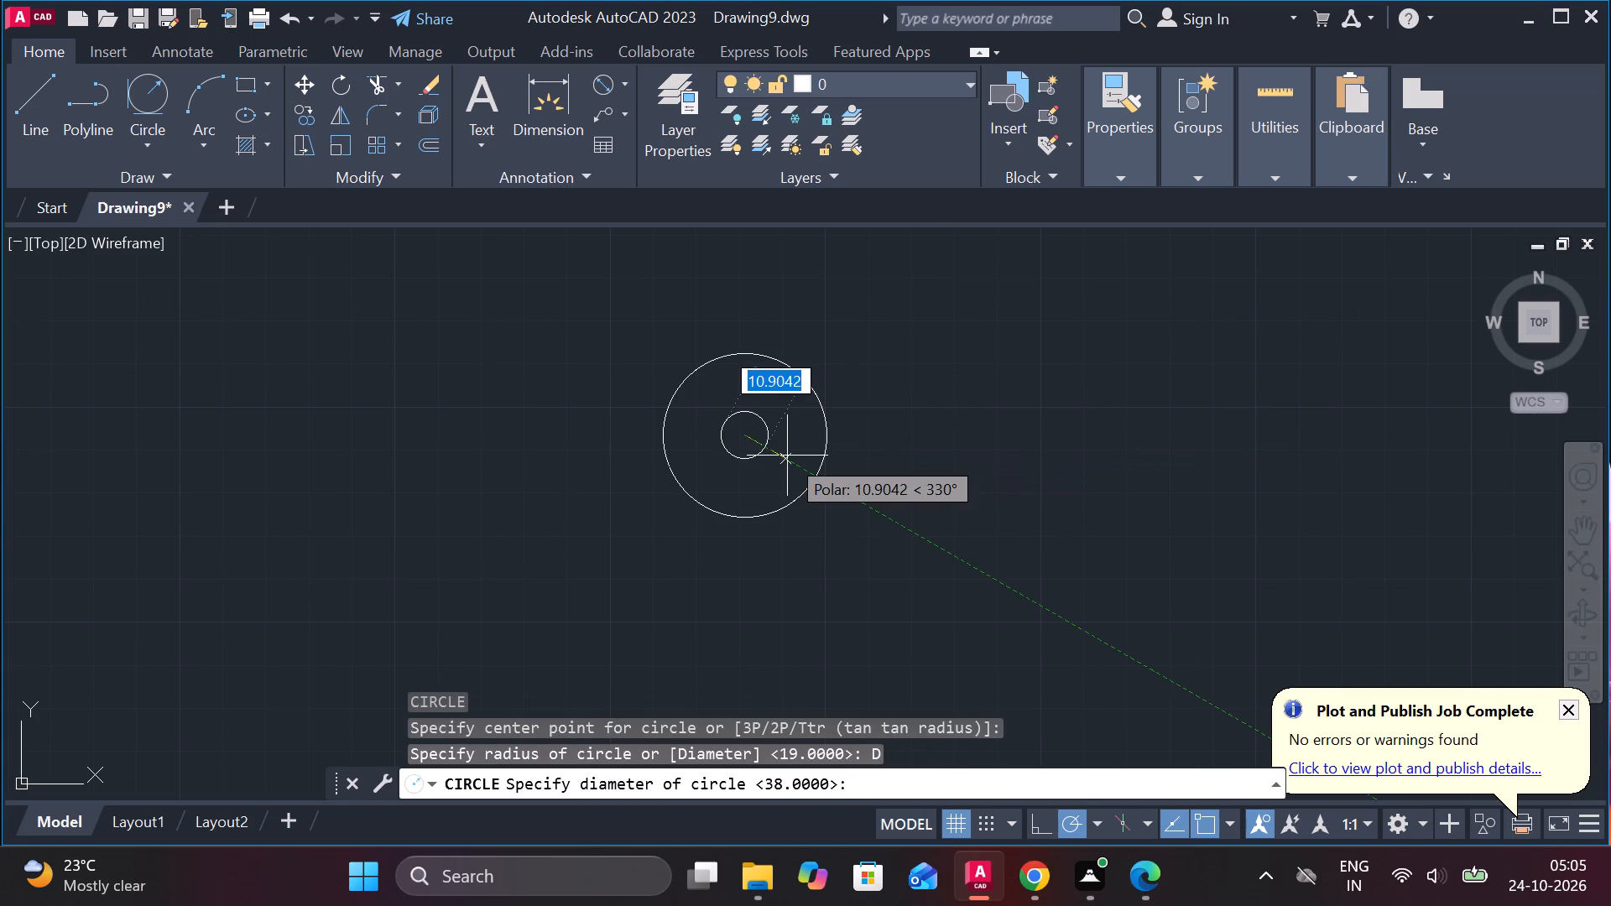
text(65)
key(space)
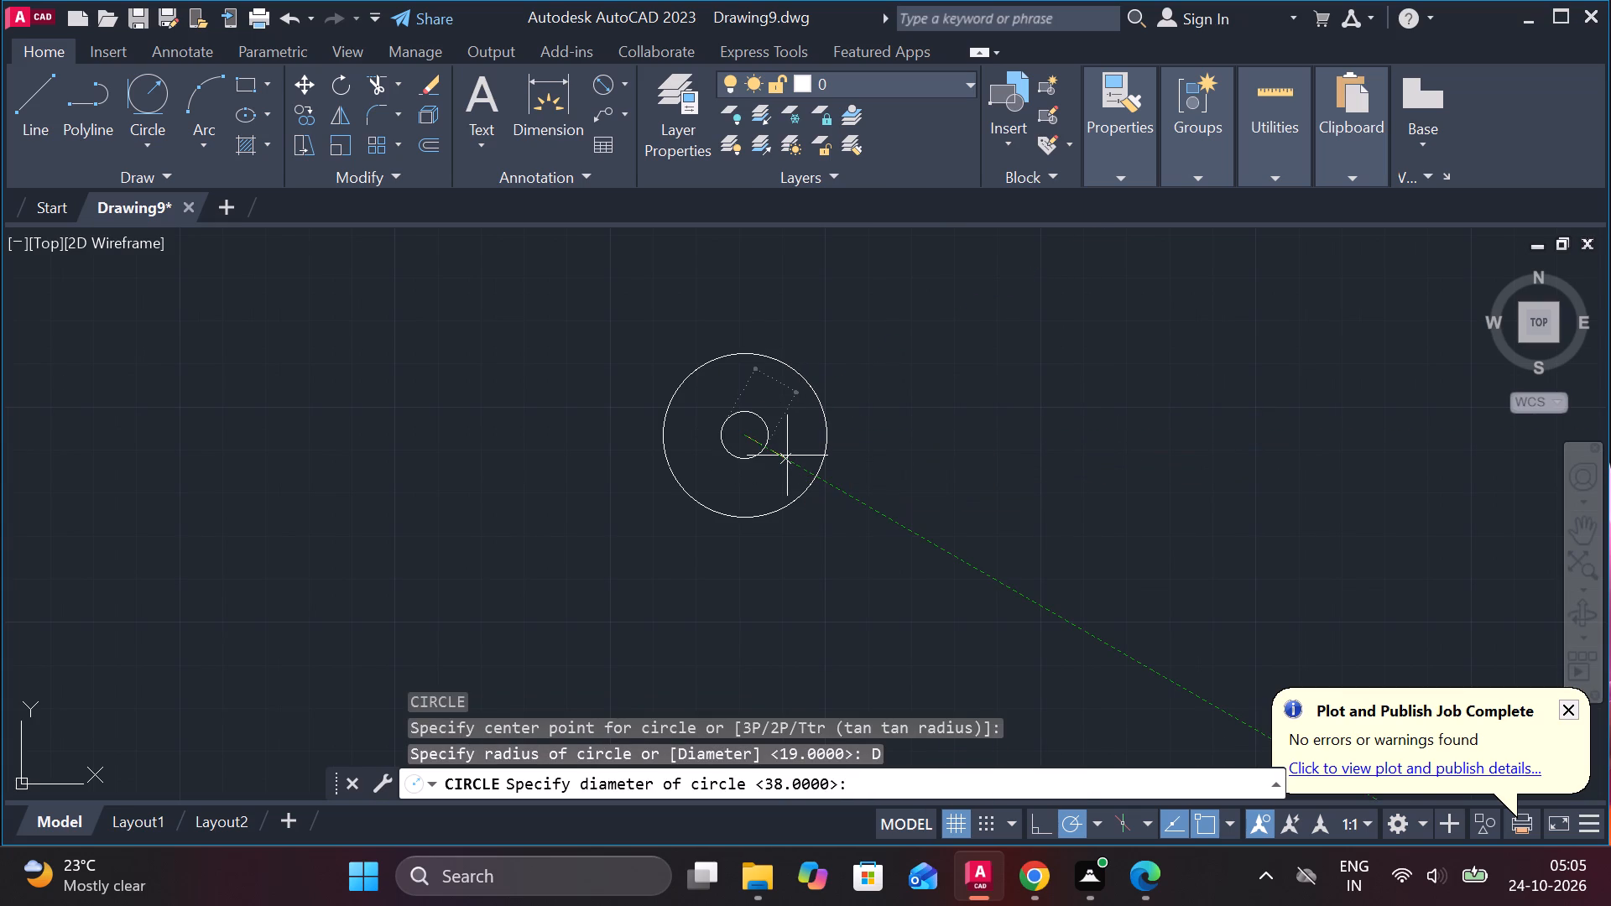
Draw a horizontal line 87 long going left from the centre of the concentric circles.
scroll(912, 456, down, 1)
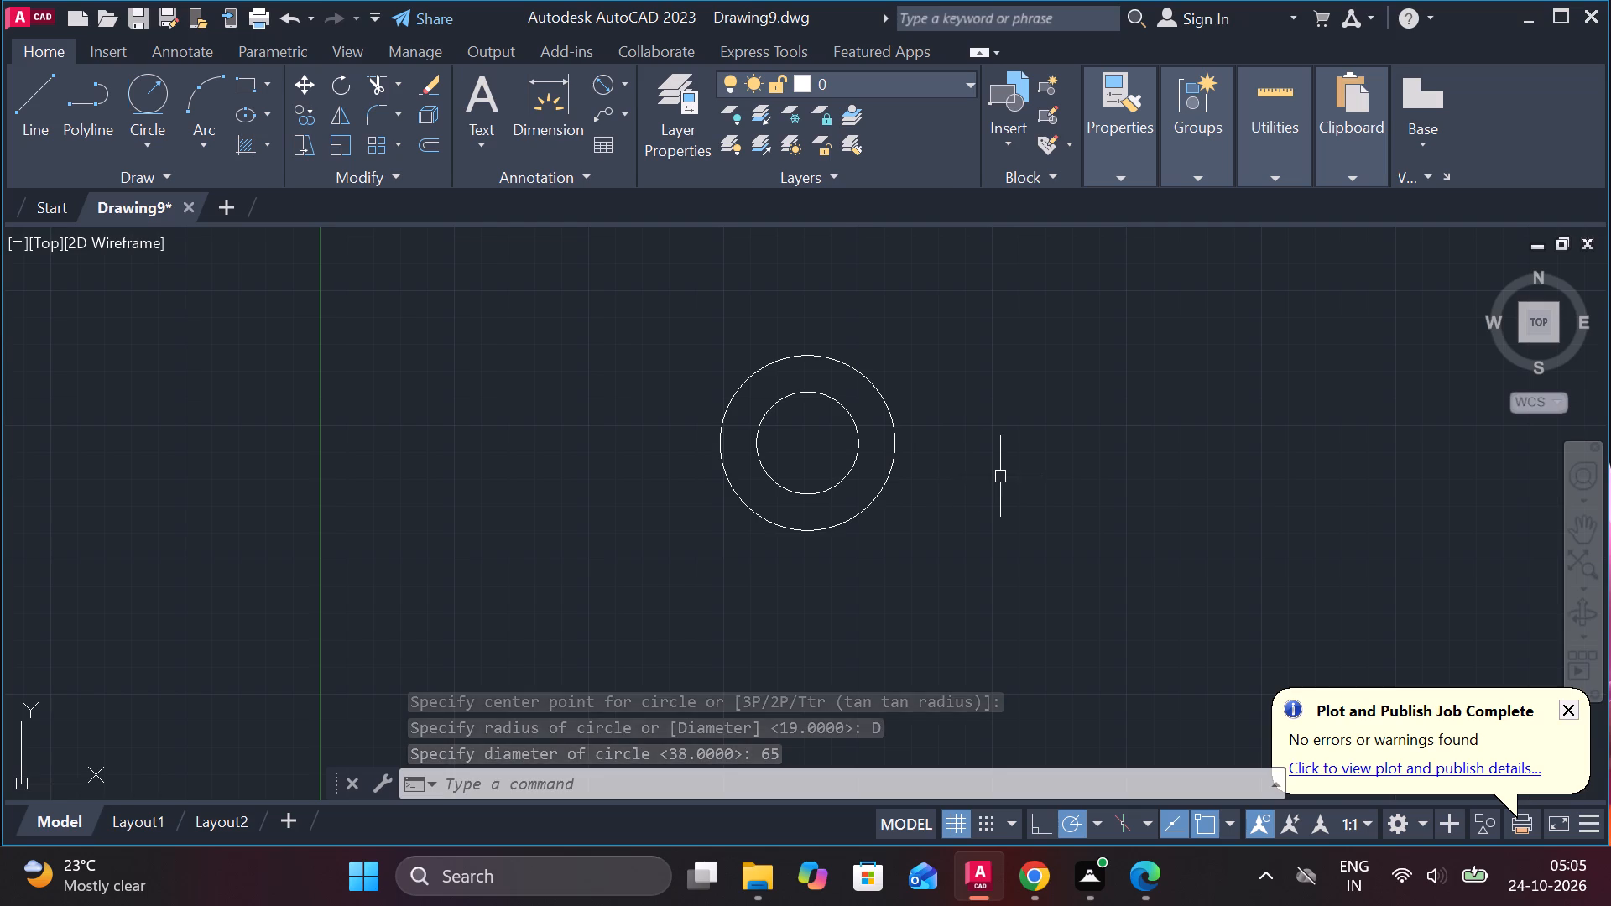
key(l)
key(Return)
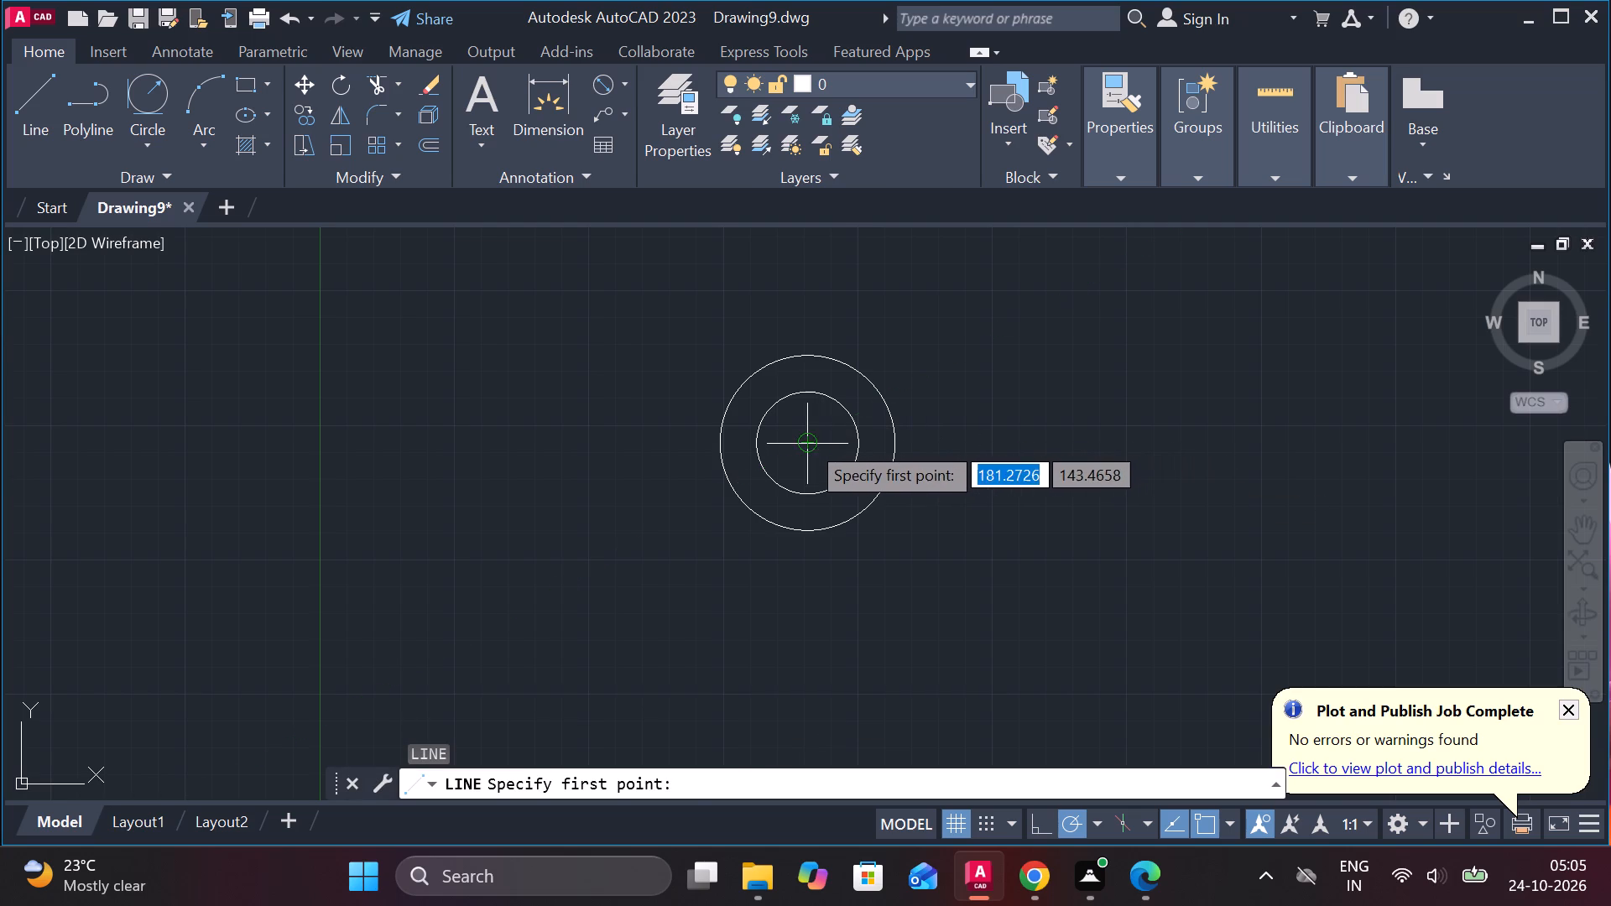
click(807, 441)
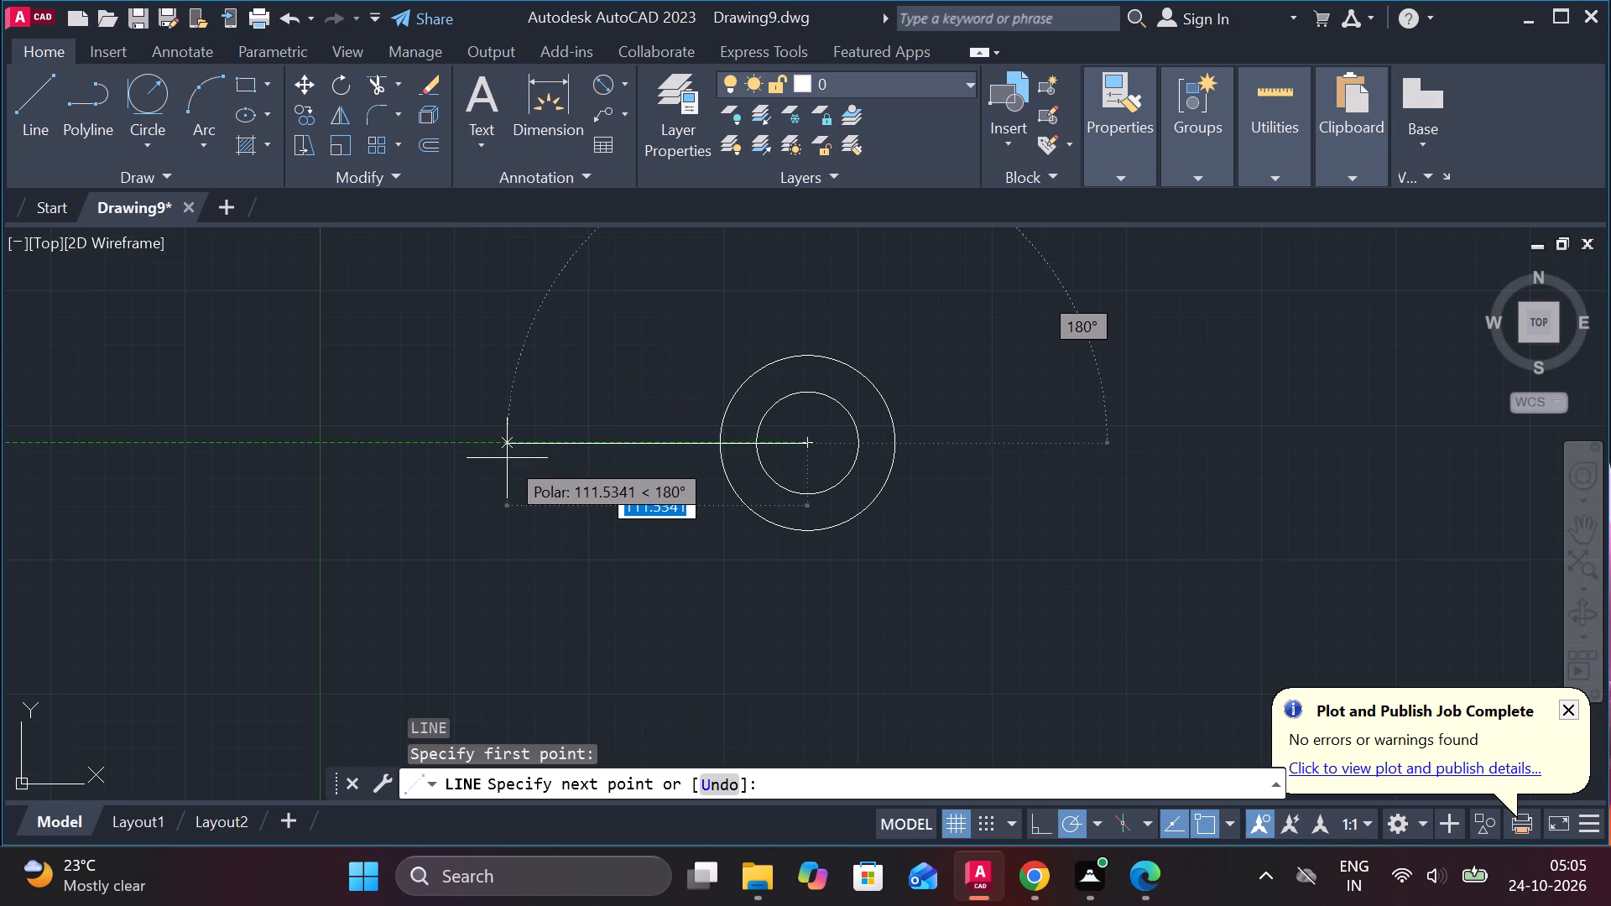
text(87)
key(Return)
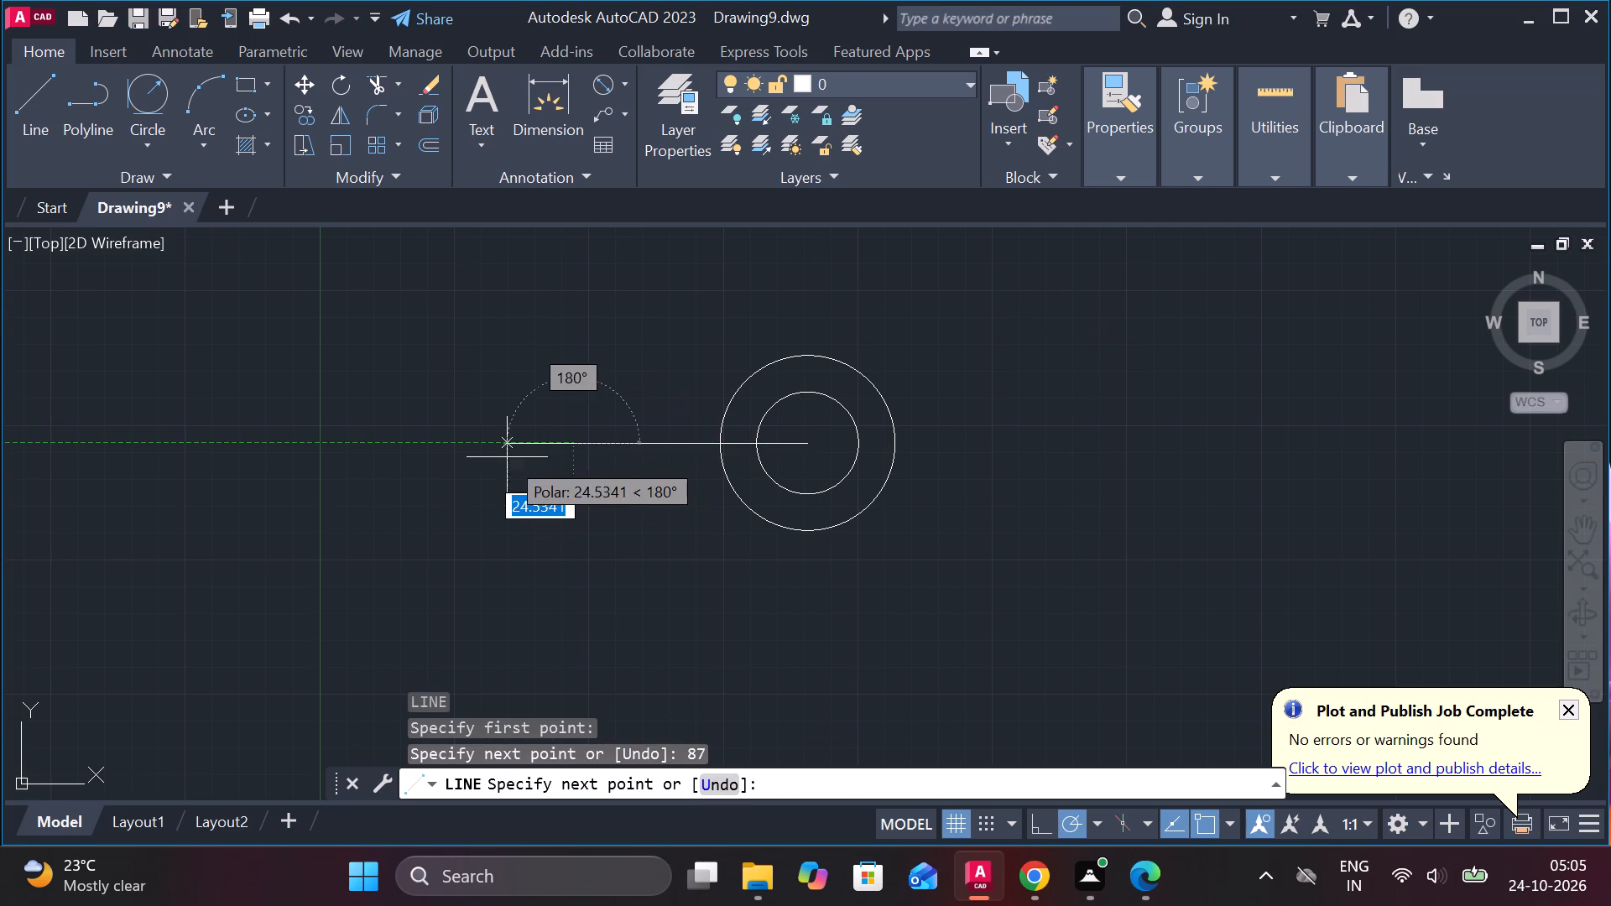
key(Escape)
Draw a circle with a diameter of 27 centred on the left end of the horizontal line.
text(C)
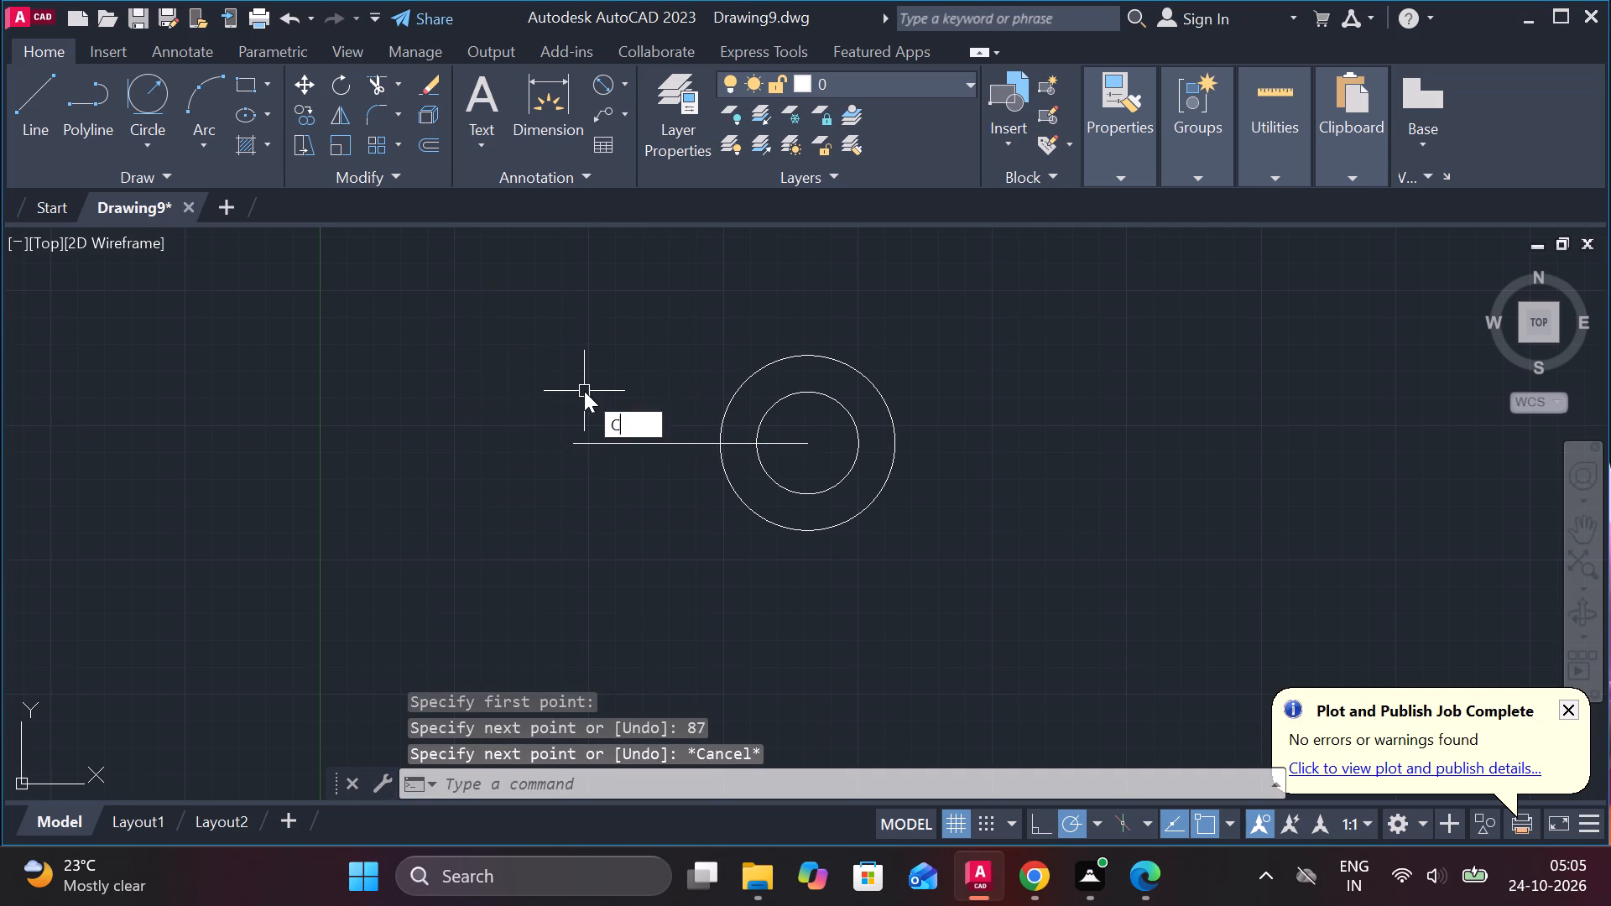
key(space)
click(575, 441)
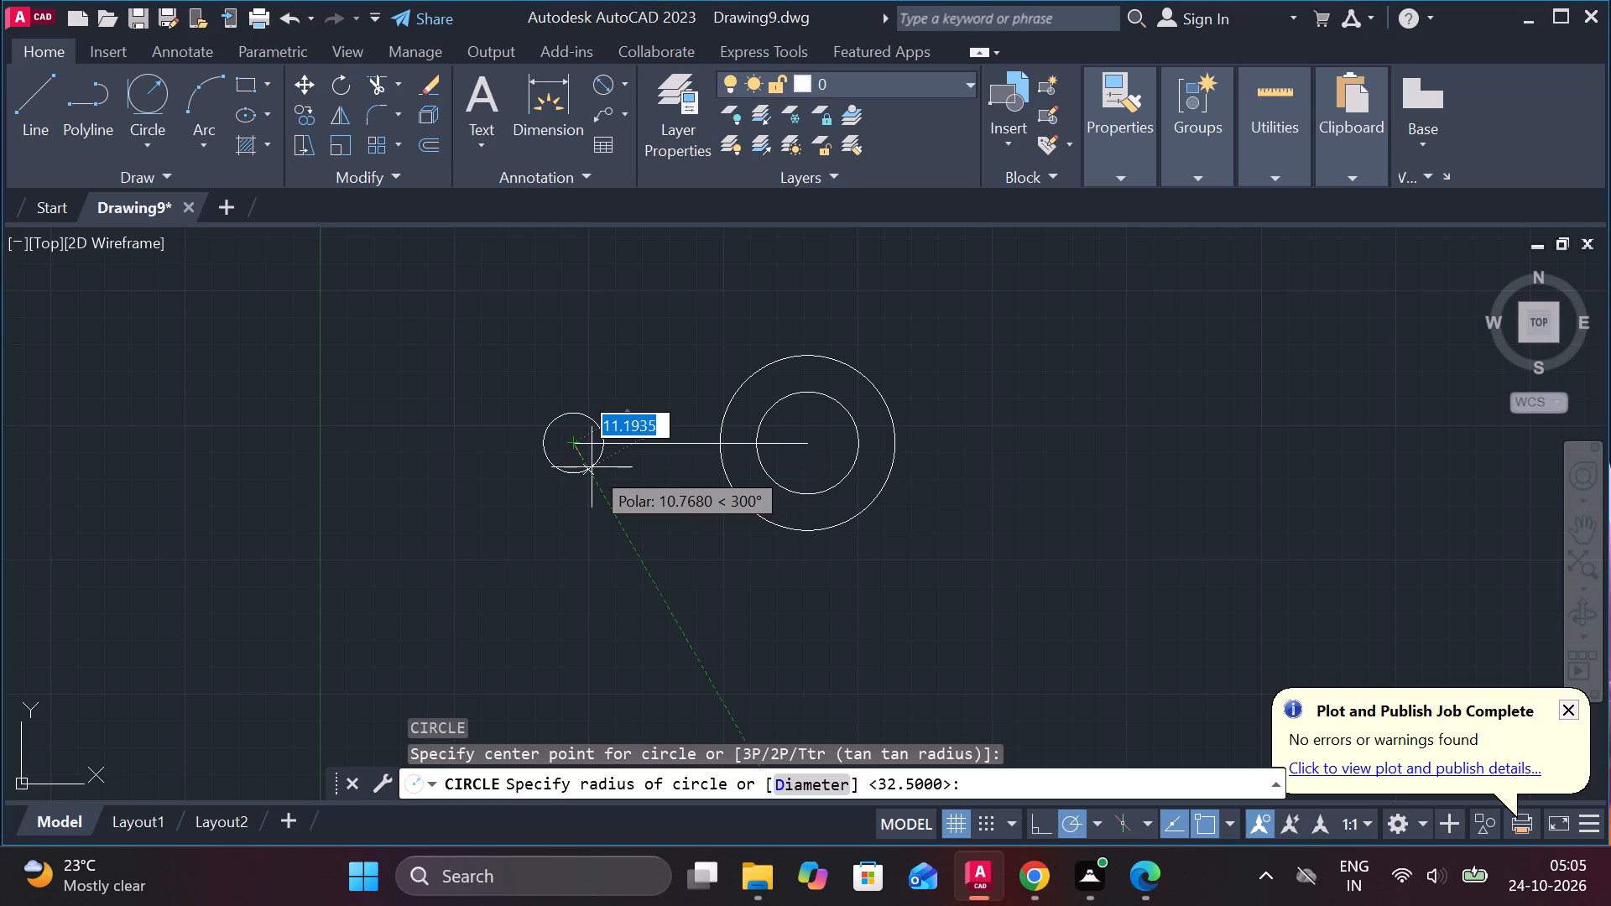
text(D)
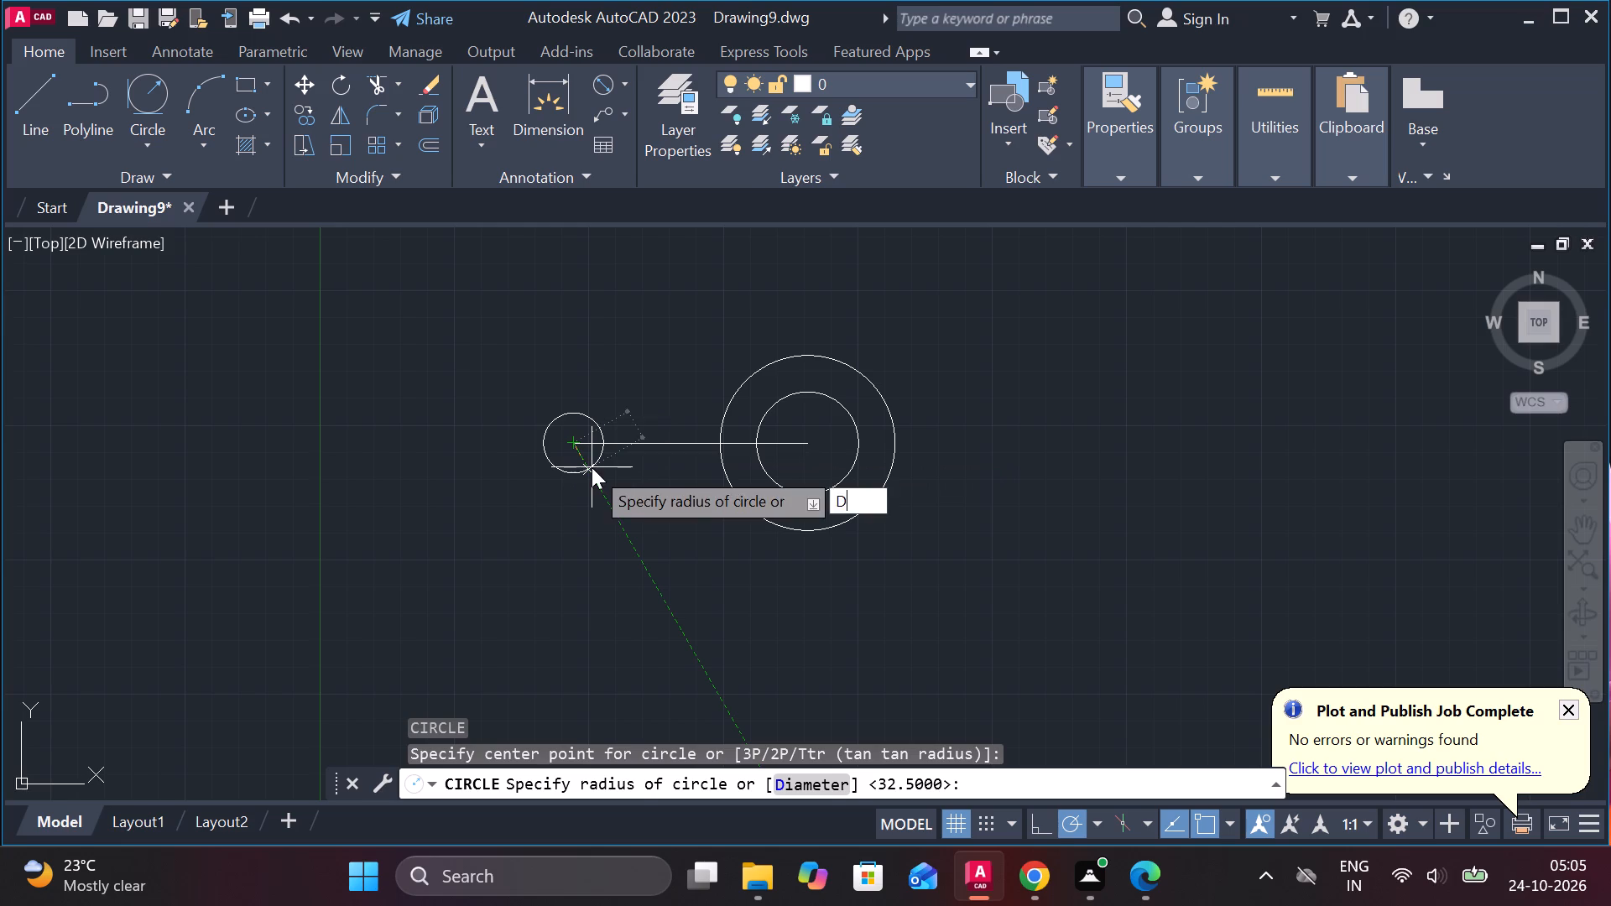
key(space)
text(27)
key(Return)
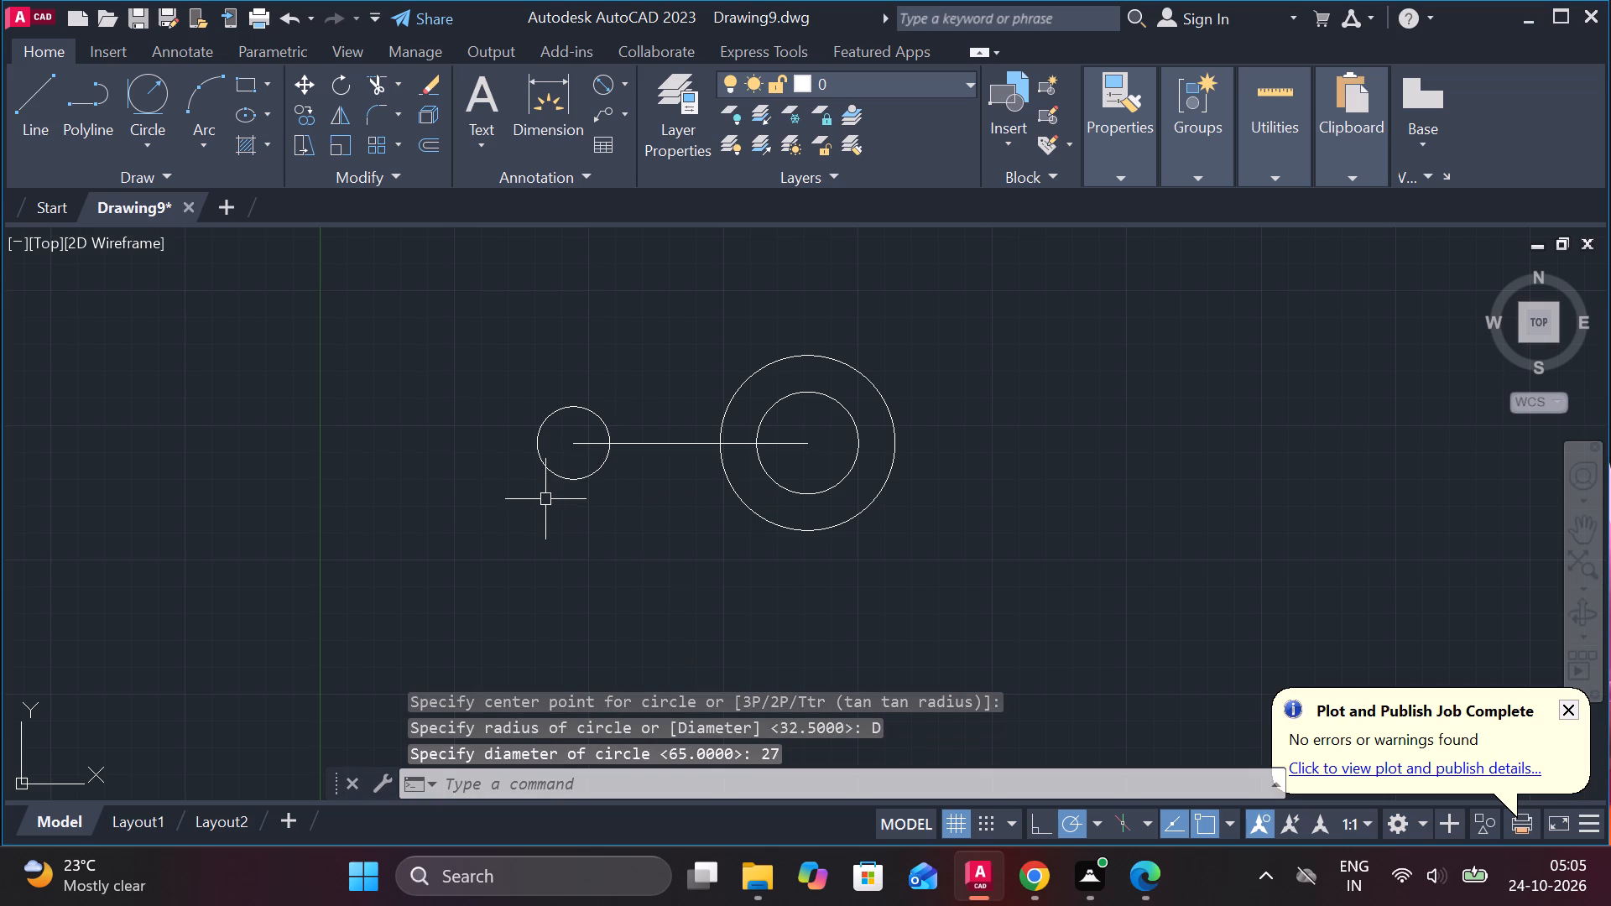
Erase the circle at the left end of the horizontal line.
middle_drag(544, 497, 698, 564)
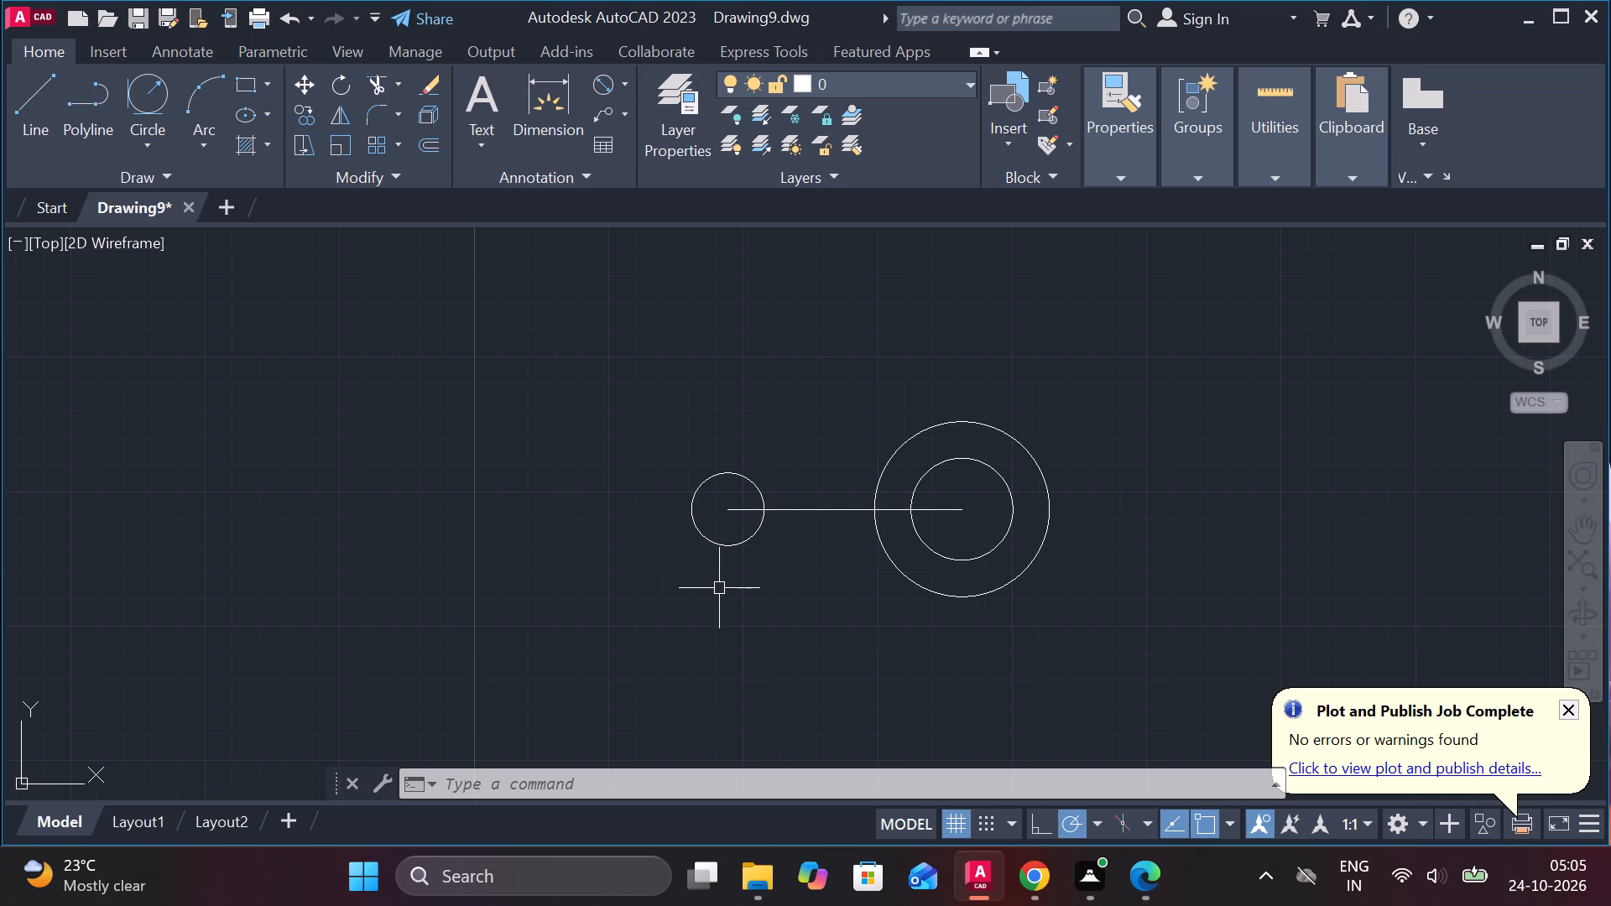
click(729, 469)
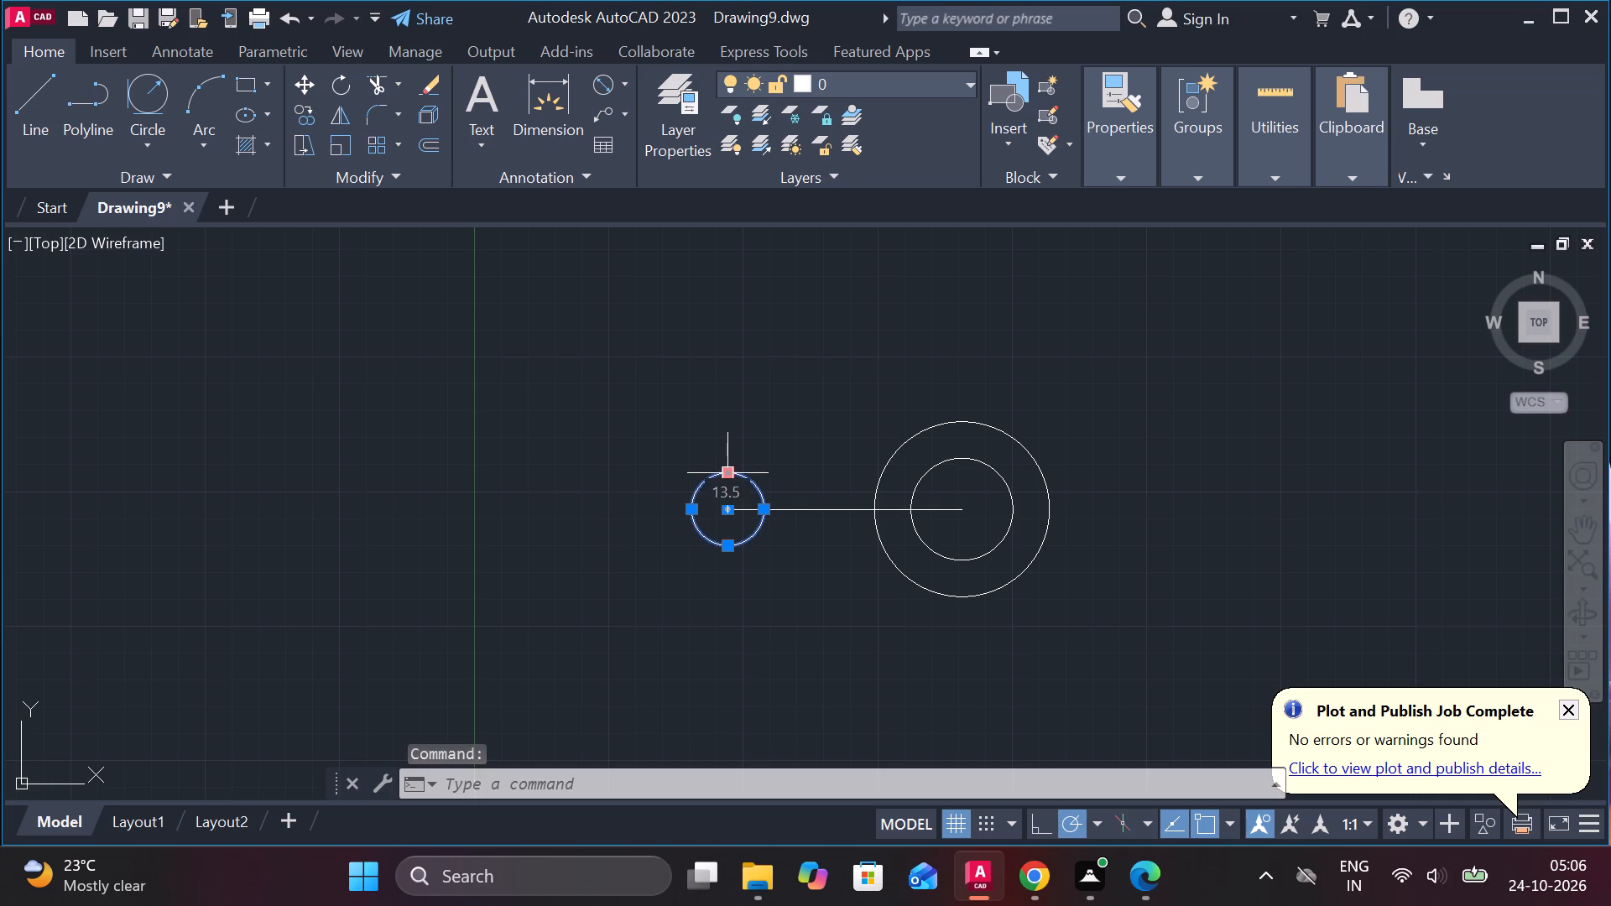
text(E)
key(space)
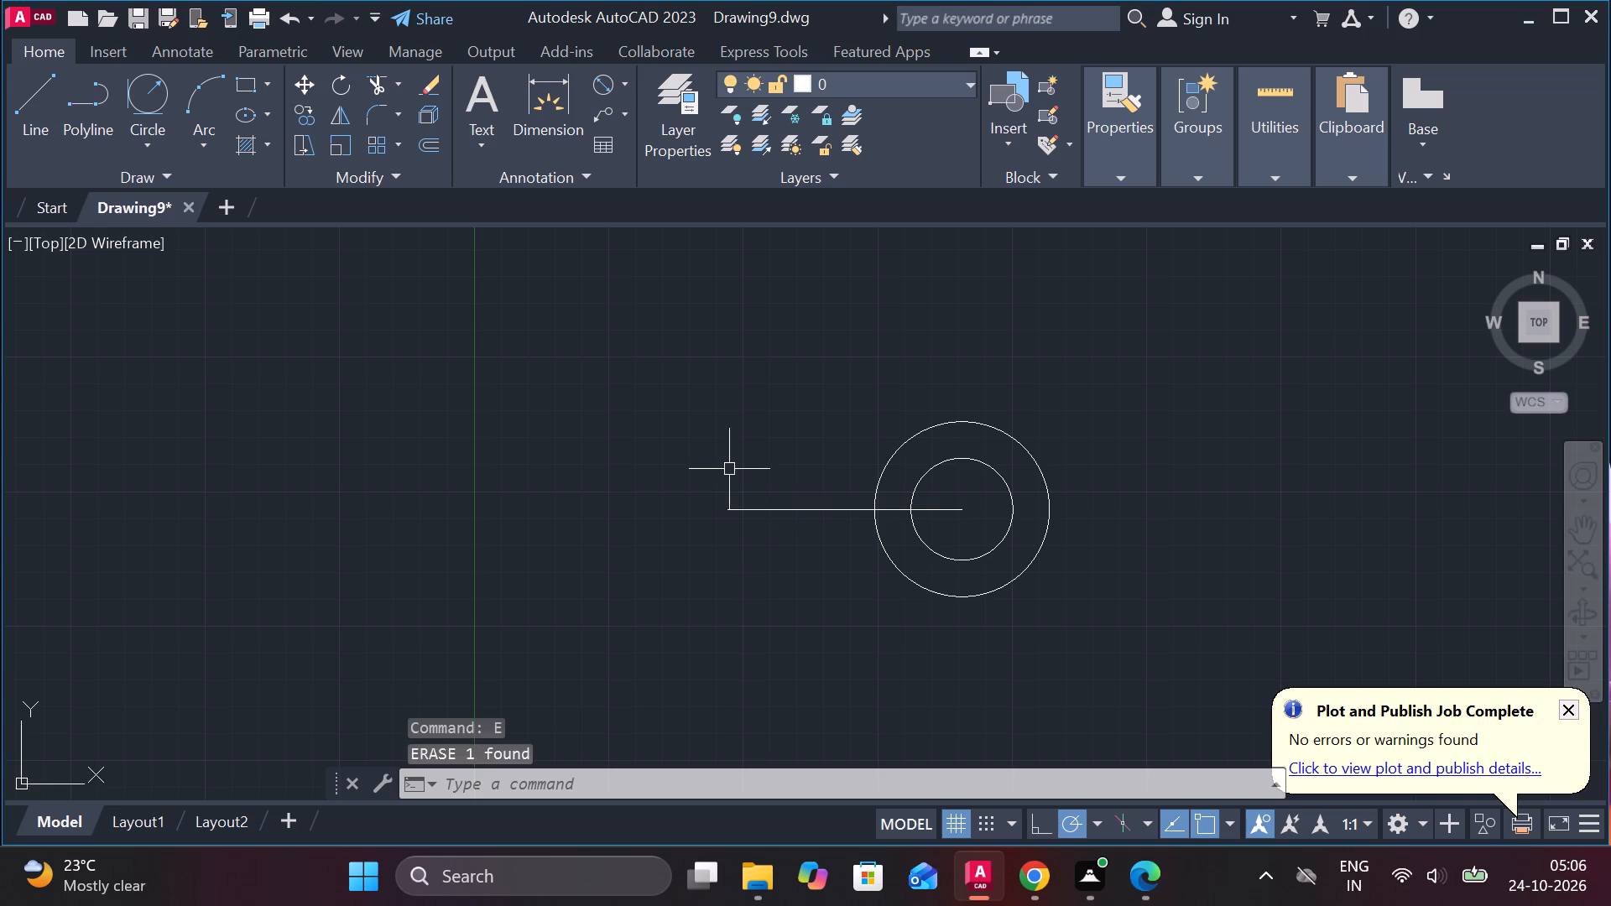
Draw a circle with a radius of 27 centred on the left end of the horizontal line.
text(C)
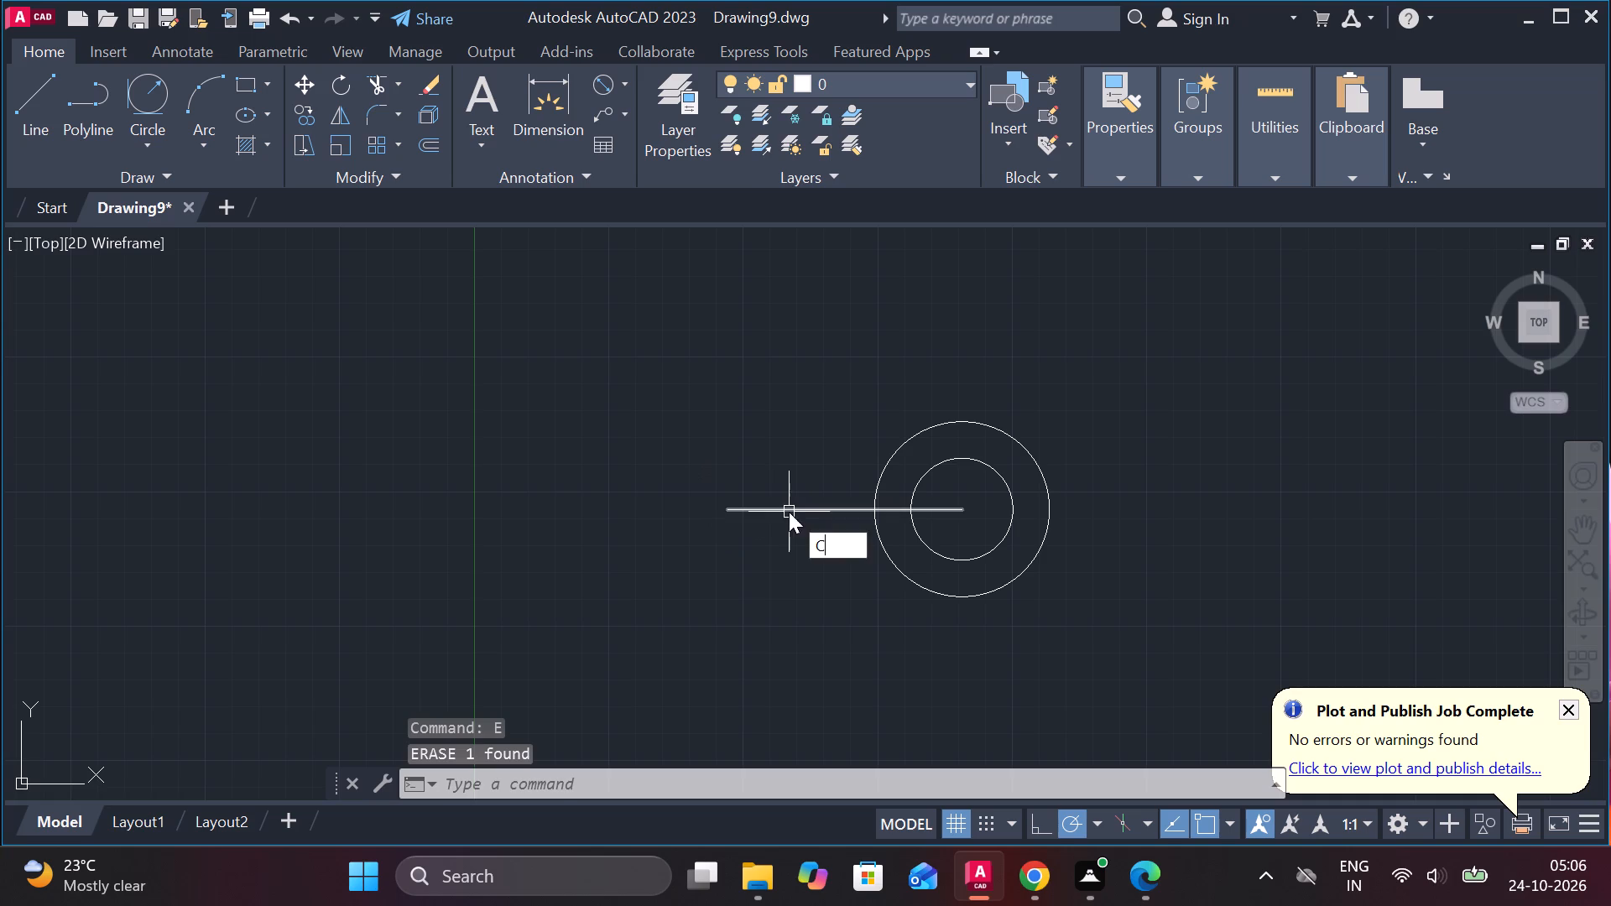
key(space)
click(720, 512)
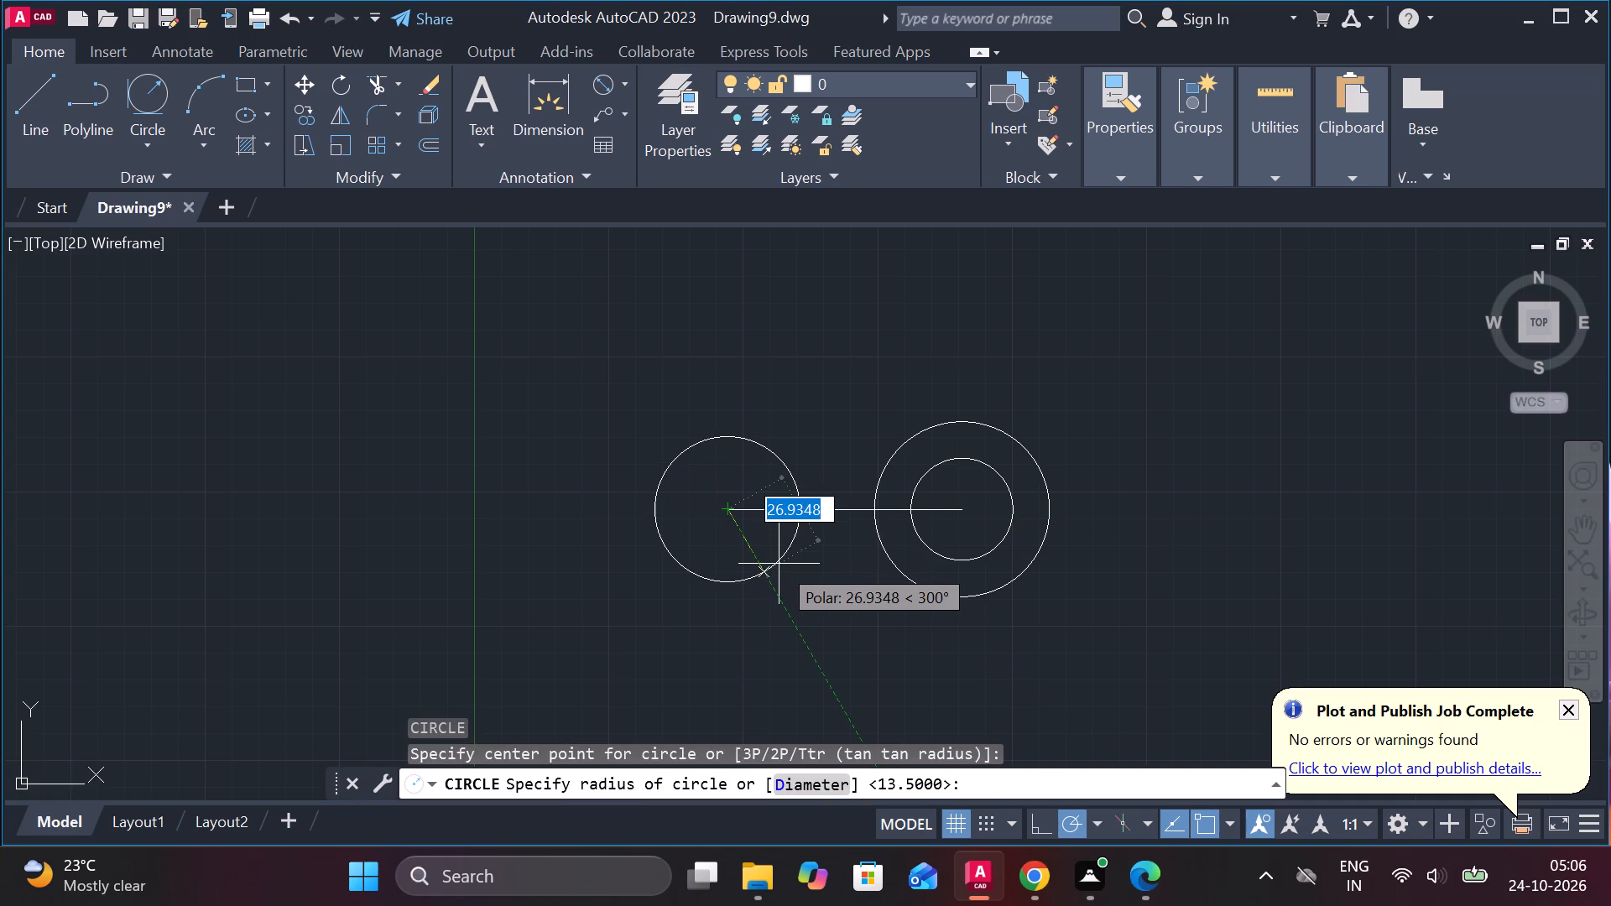
text(27)
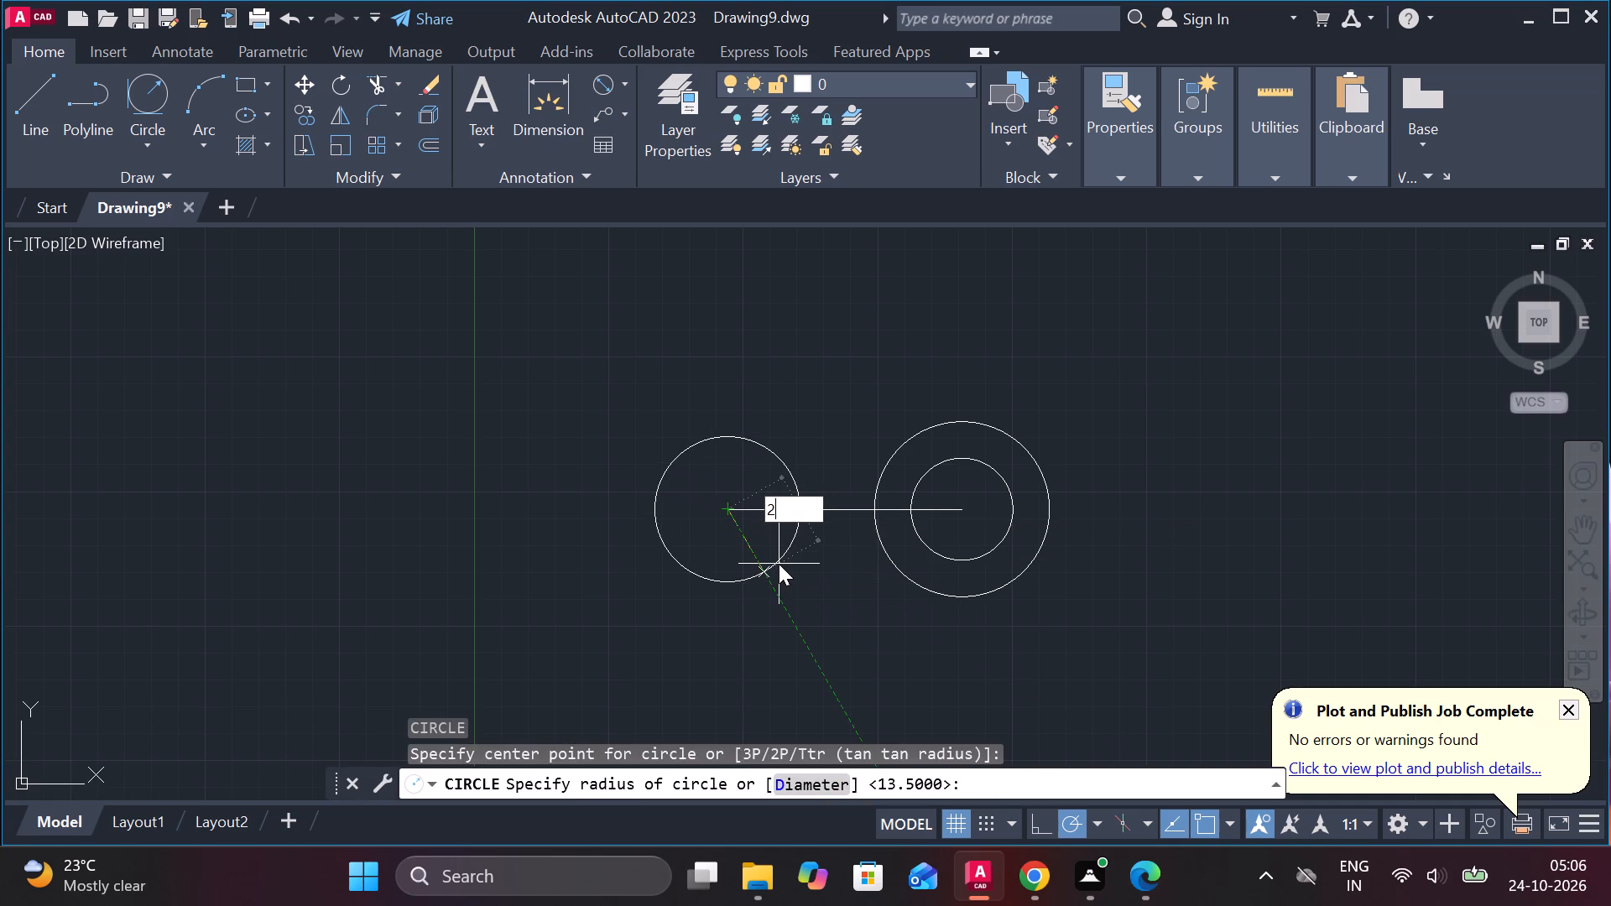
key(Return)
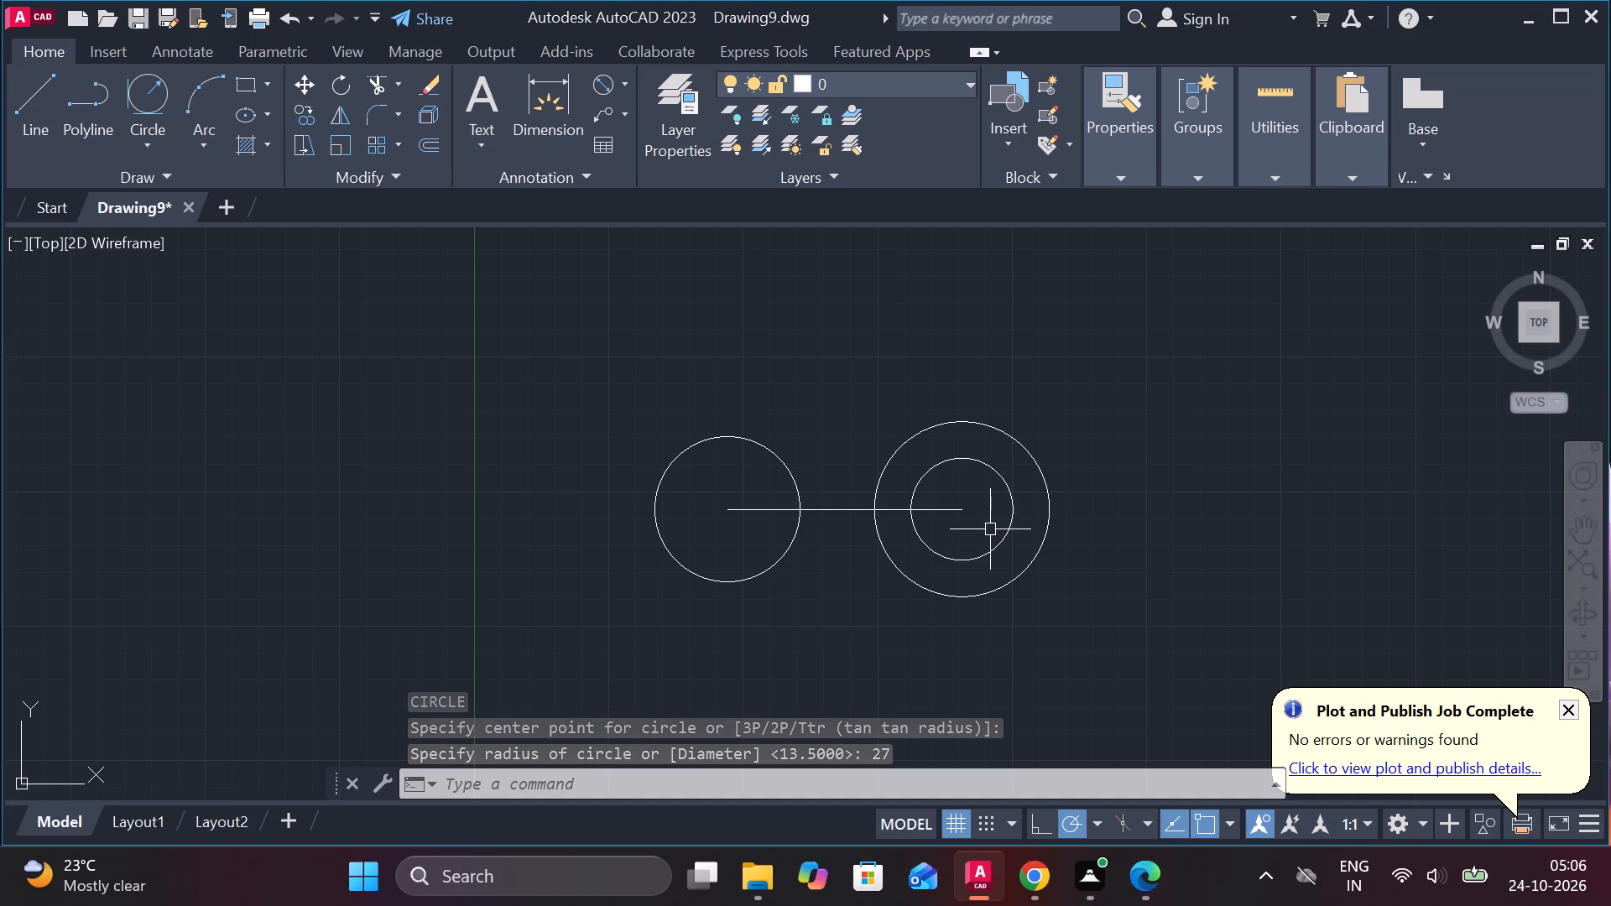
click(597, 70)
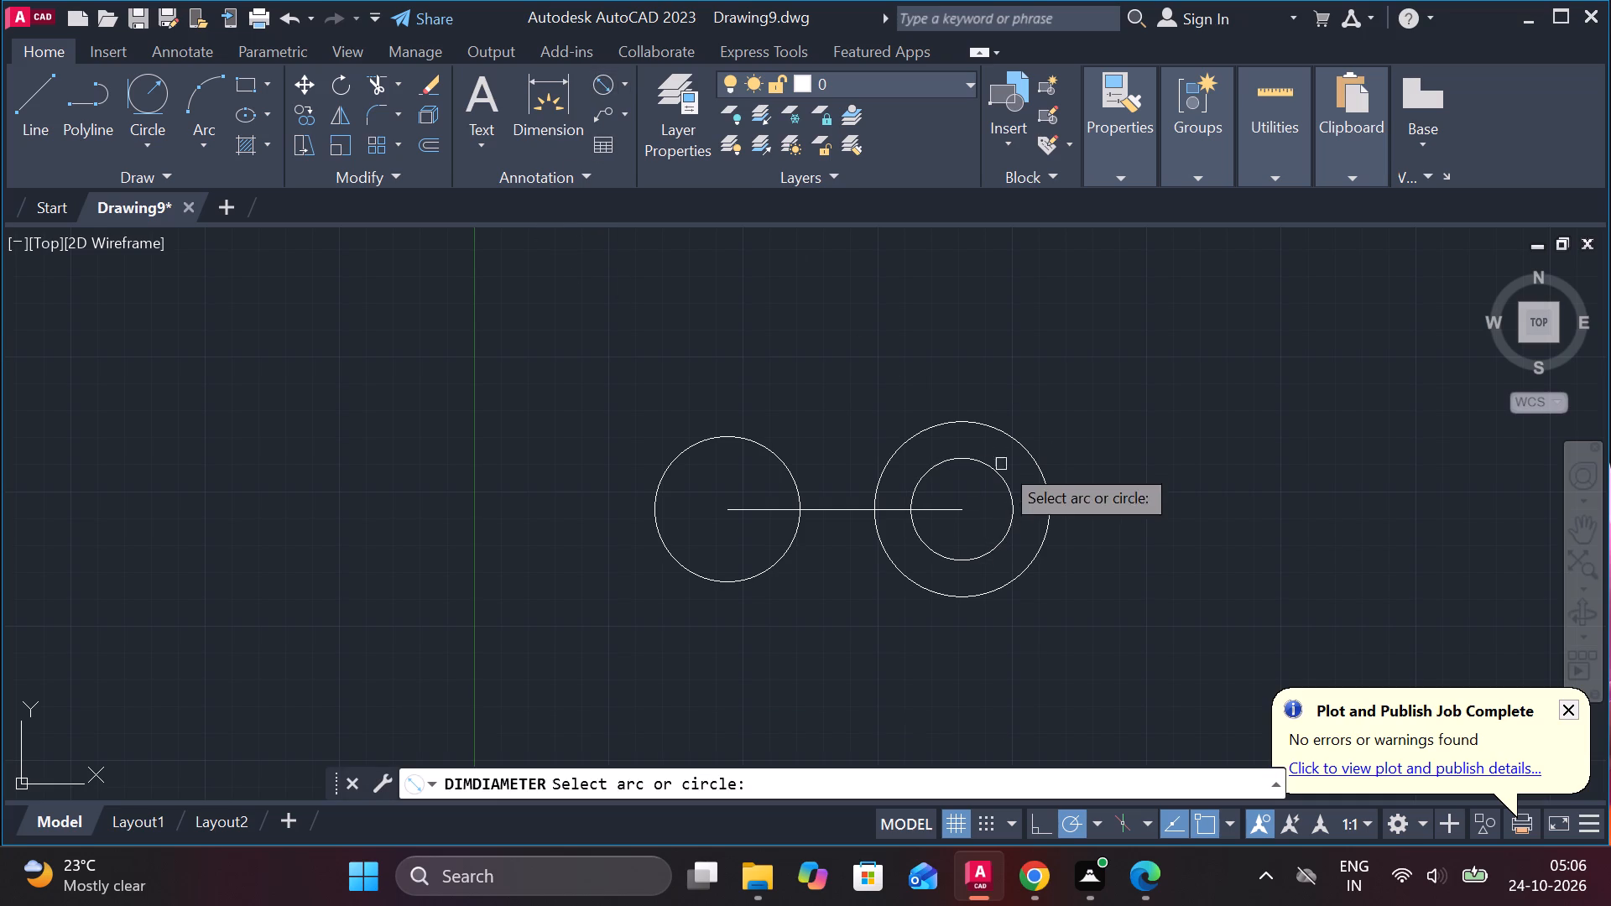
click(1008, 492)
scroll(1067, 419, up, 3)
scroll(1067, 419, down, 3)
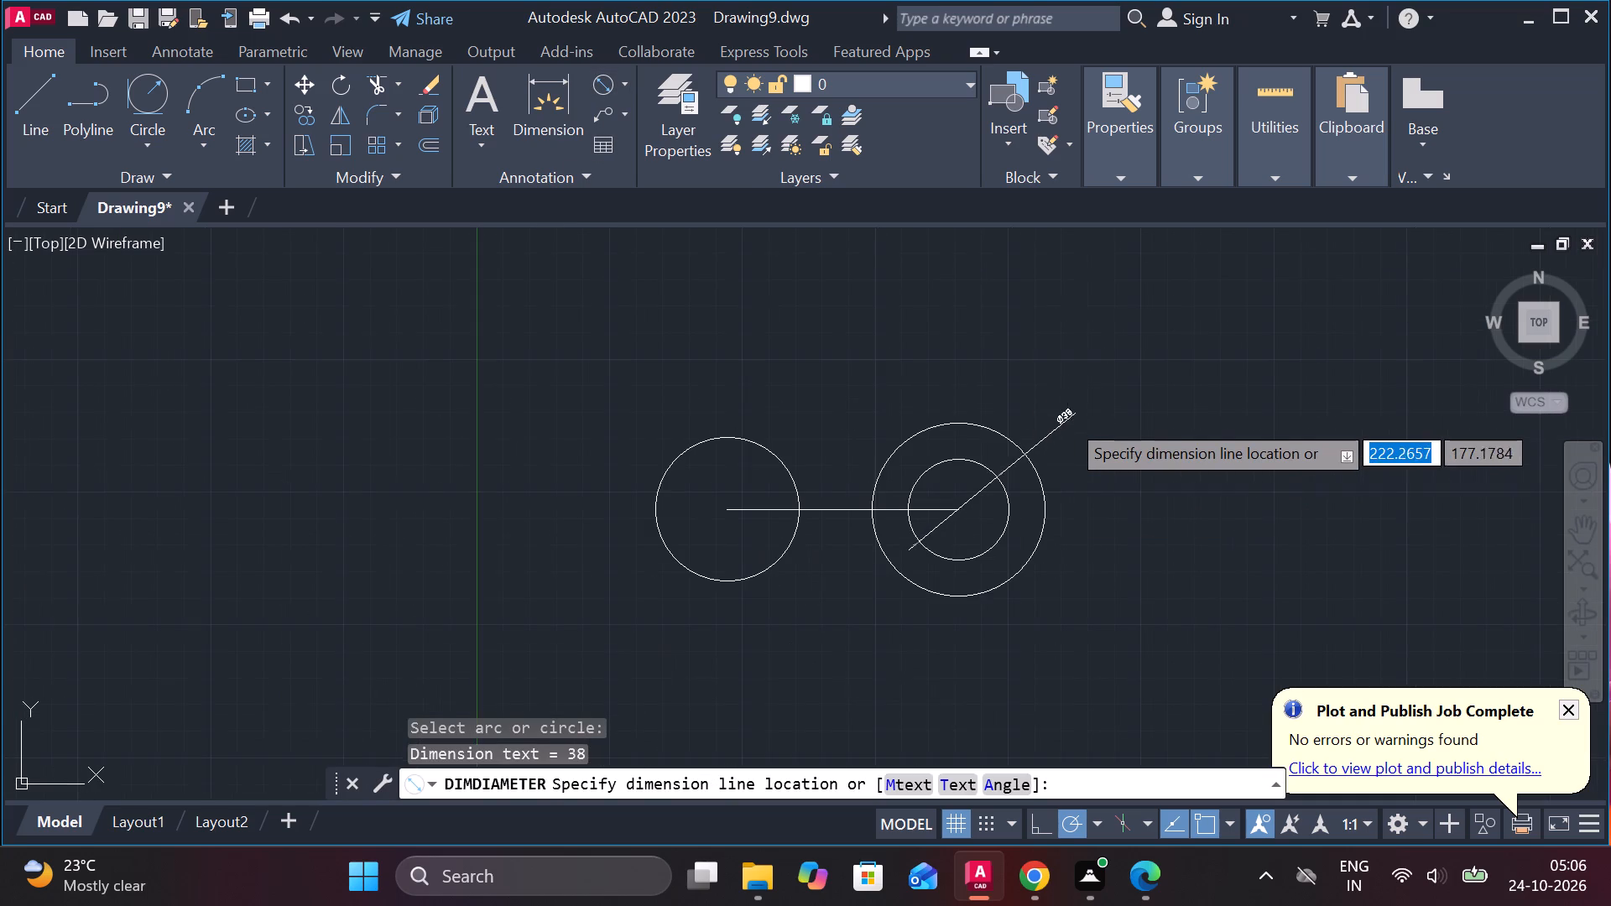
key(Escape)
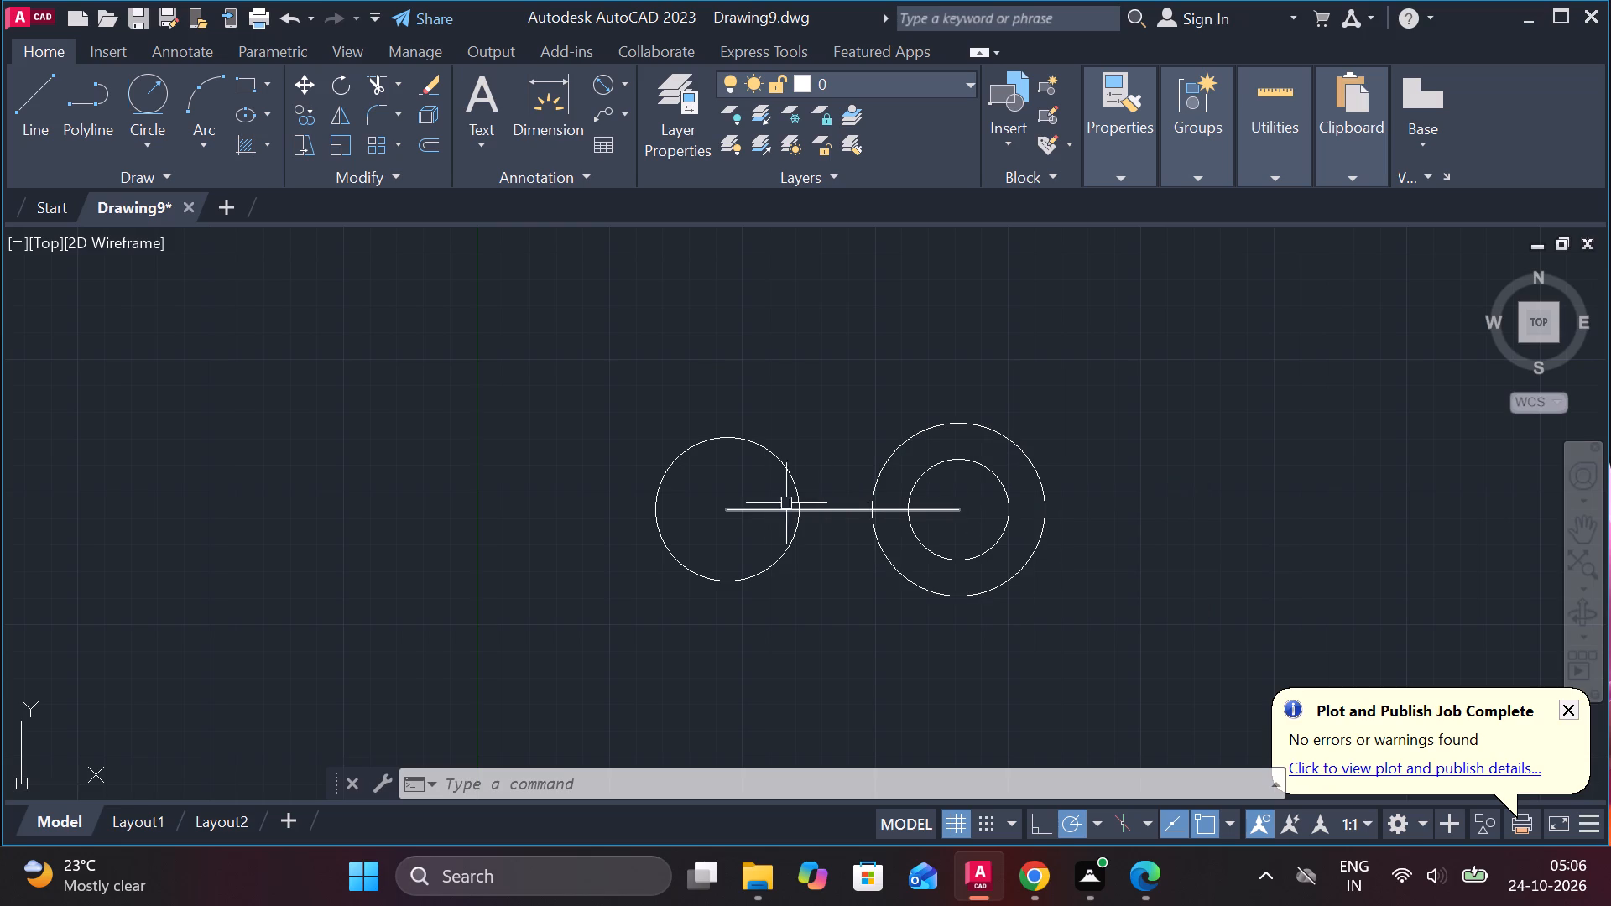
Draw a horizontal line 128 long going left from the centre of the 27-radius circle.
key(l)
key(Return)
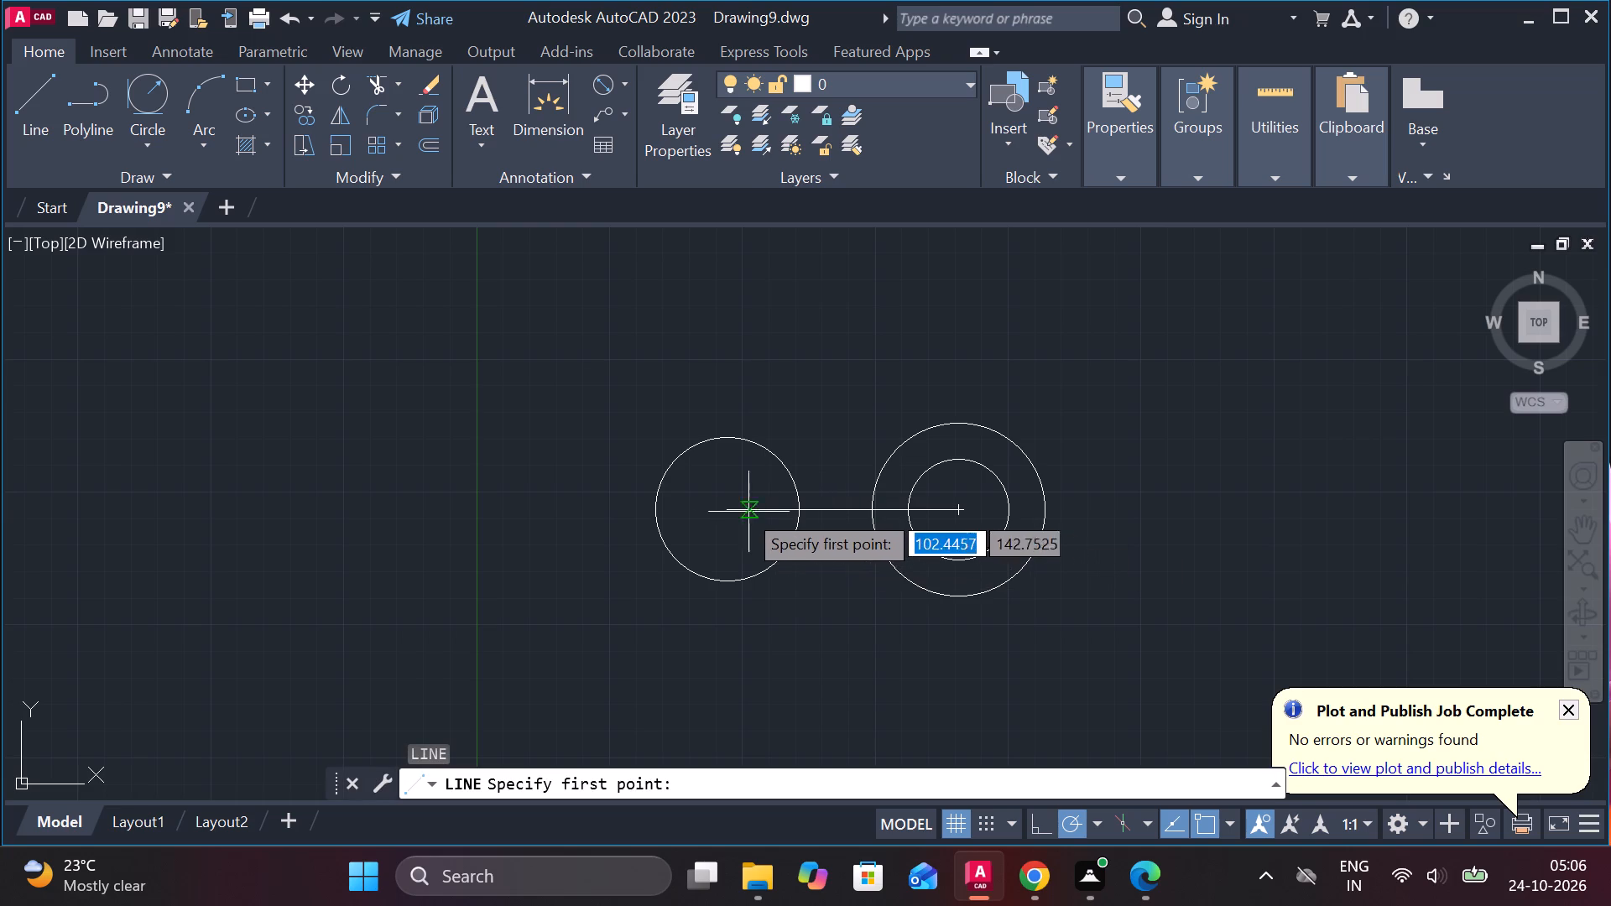
click(730, 508)
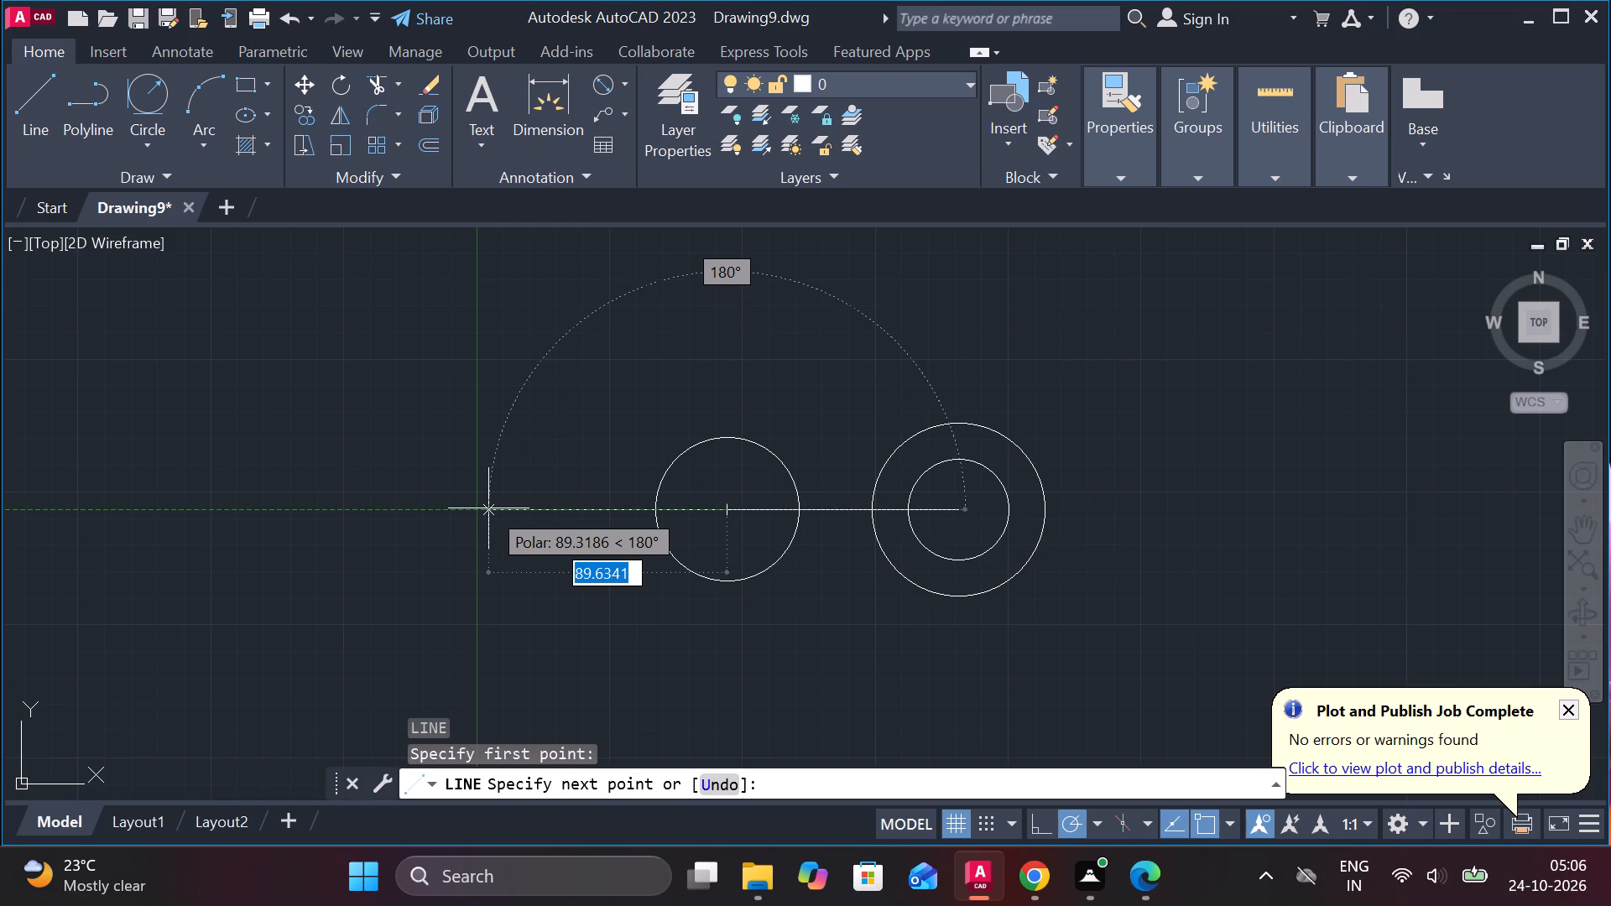
text(128)
key(Return)
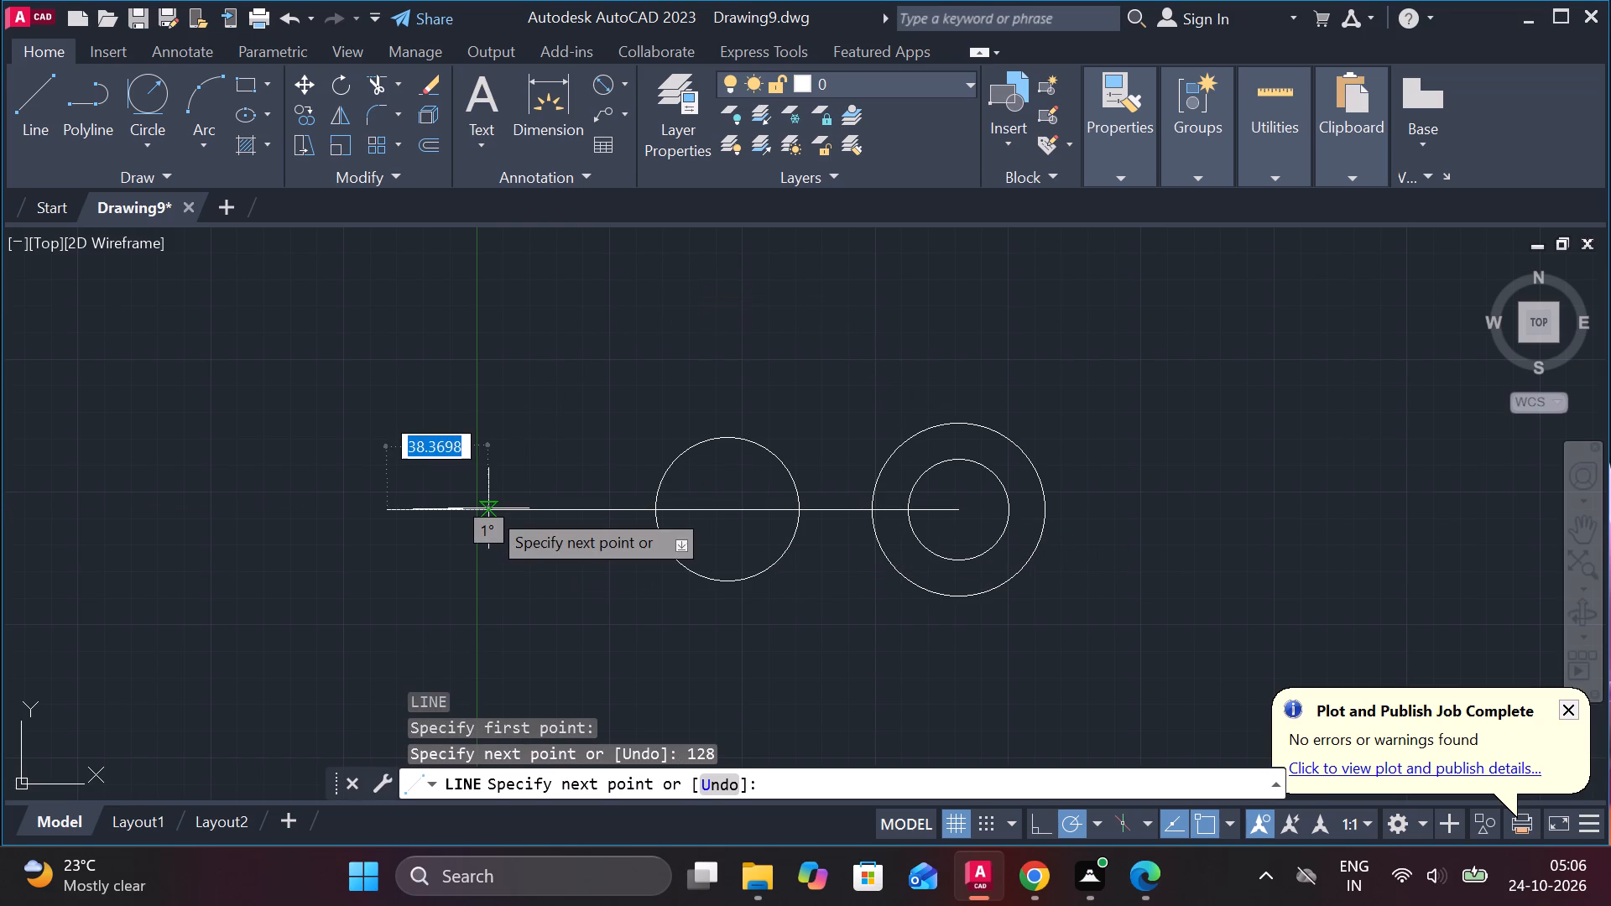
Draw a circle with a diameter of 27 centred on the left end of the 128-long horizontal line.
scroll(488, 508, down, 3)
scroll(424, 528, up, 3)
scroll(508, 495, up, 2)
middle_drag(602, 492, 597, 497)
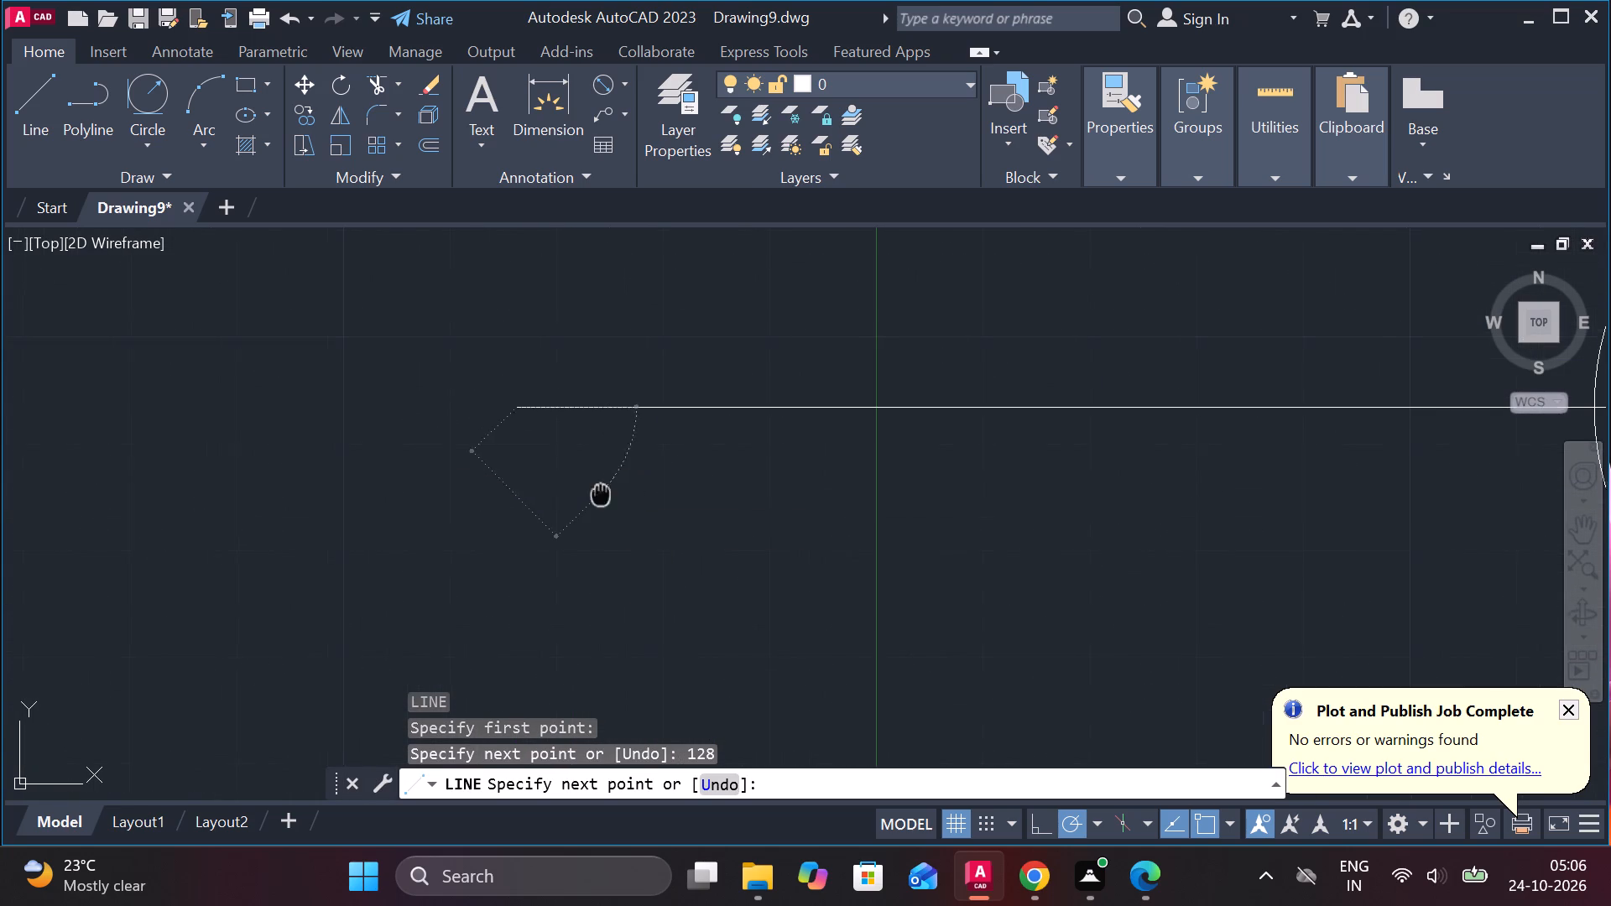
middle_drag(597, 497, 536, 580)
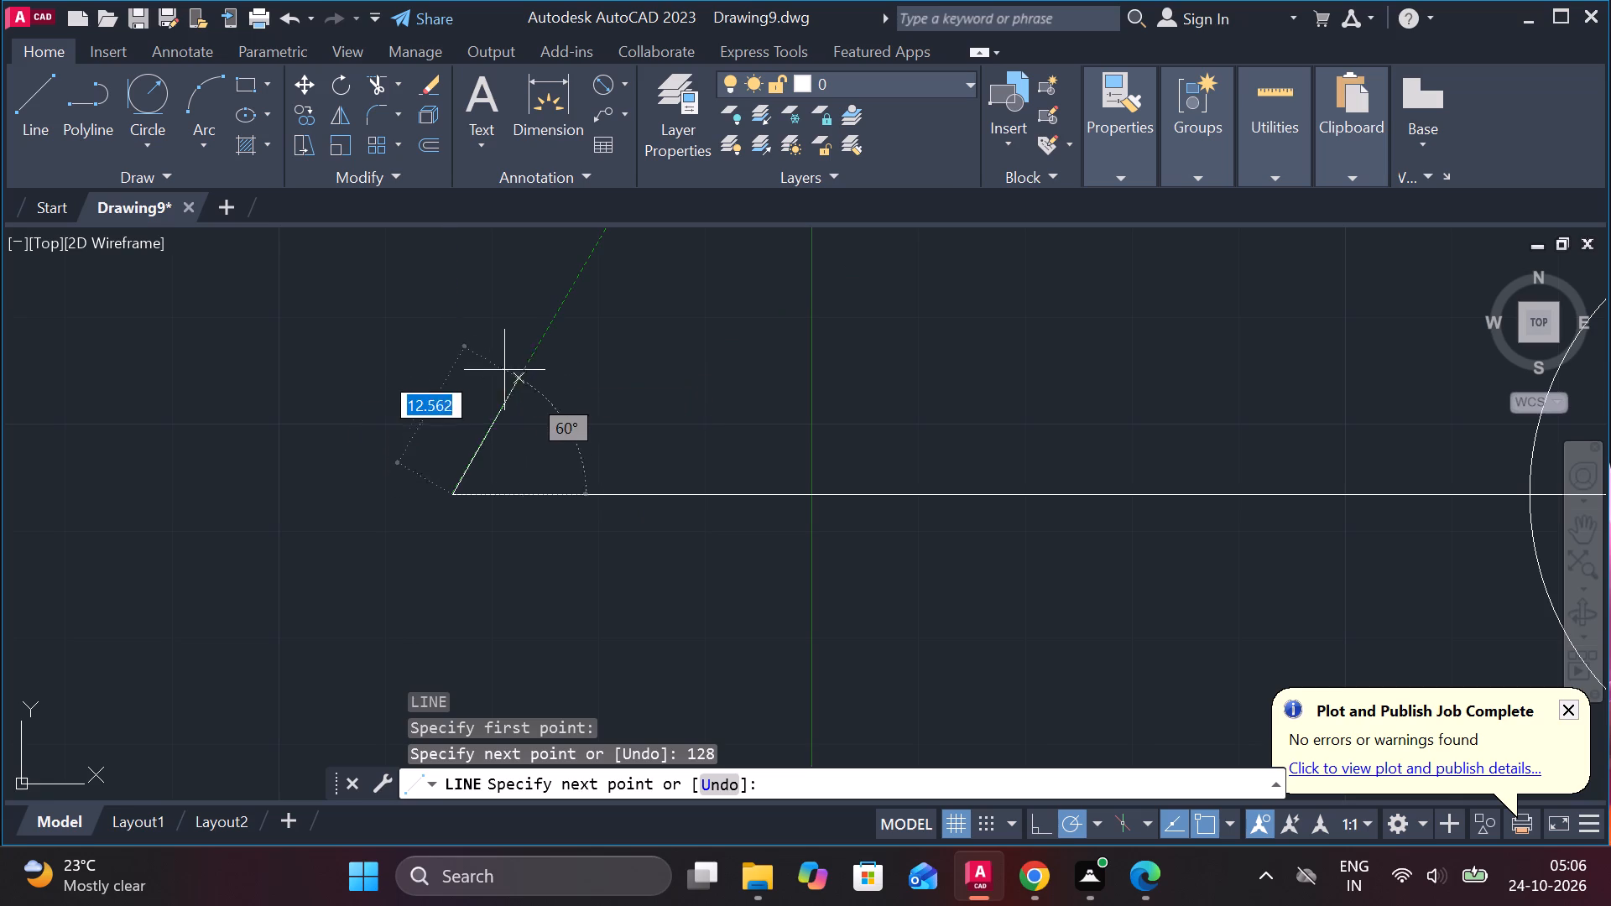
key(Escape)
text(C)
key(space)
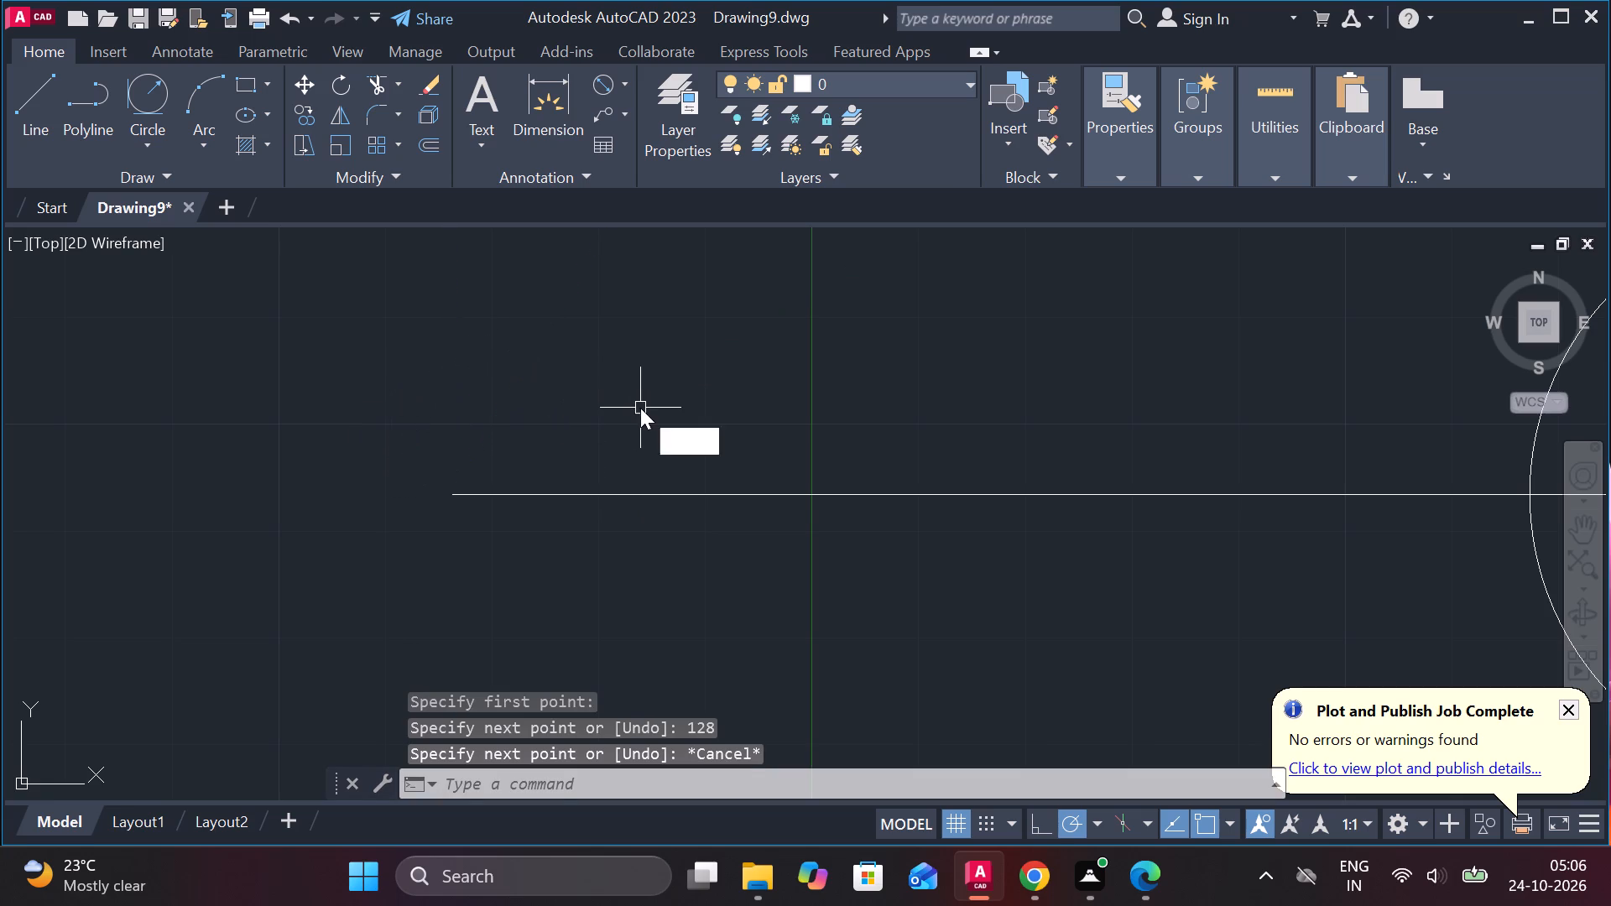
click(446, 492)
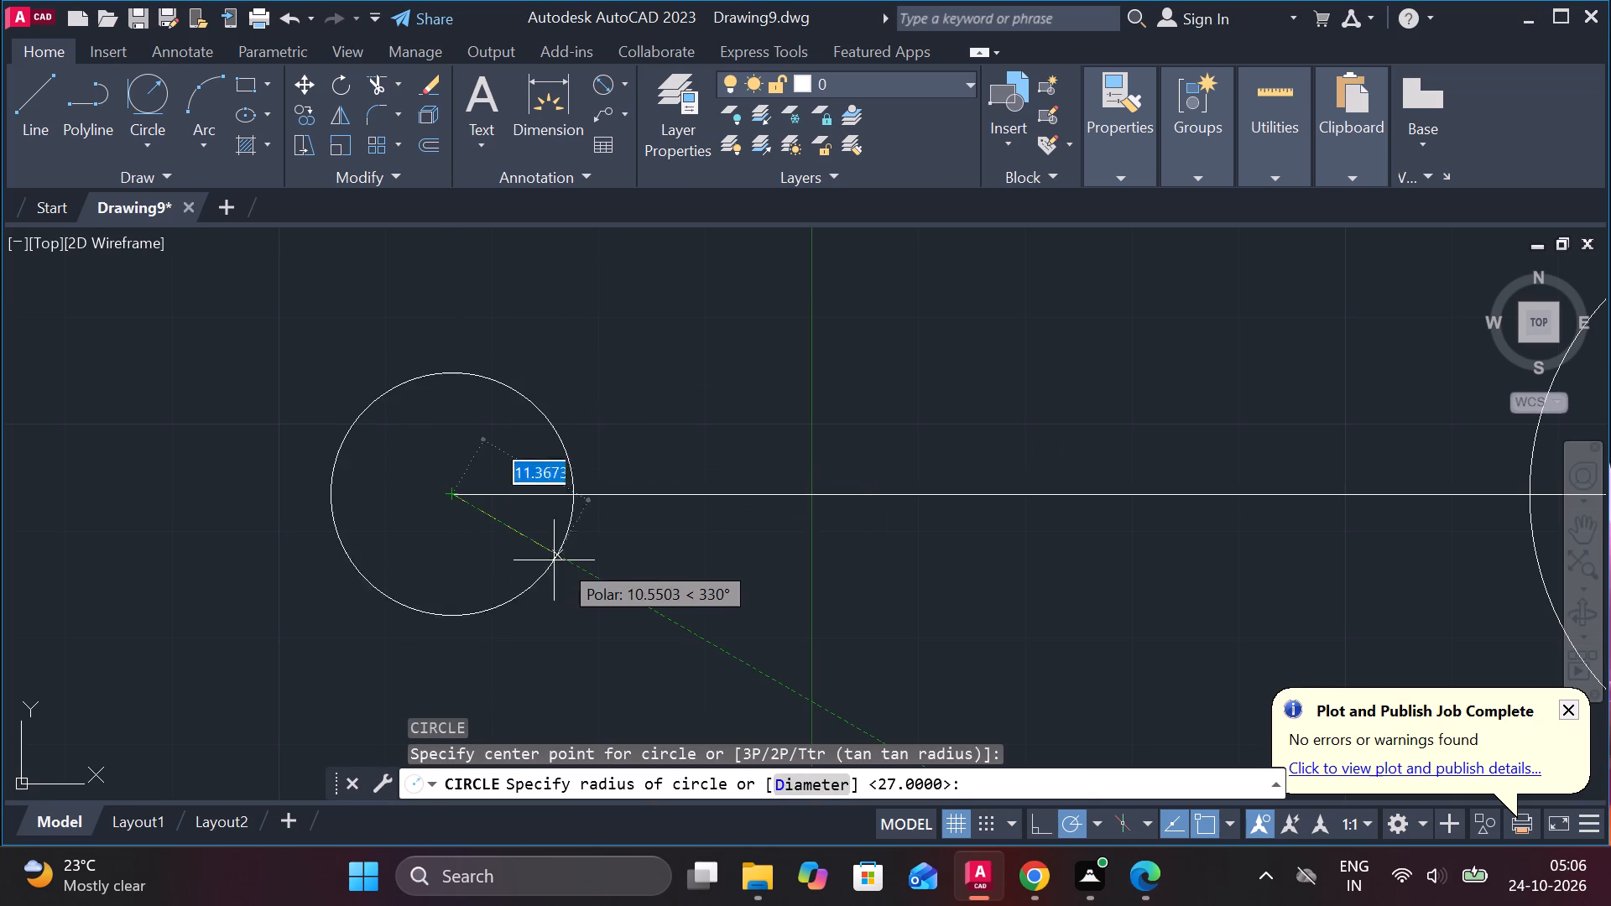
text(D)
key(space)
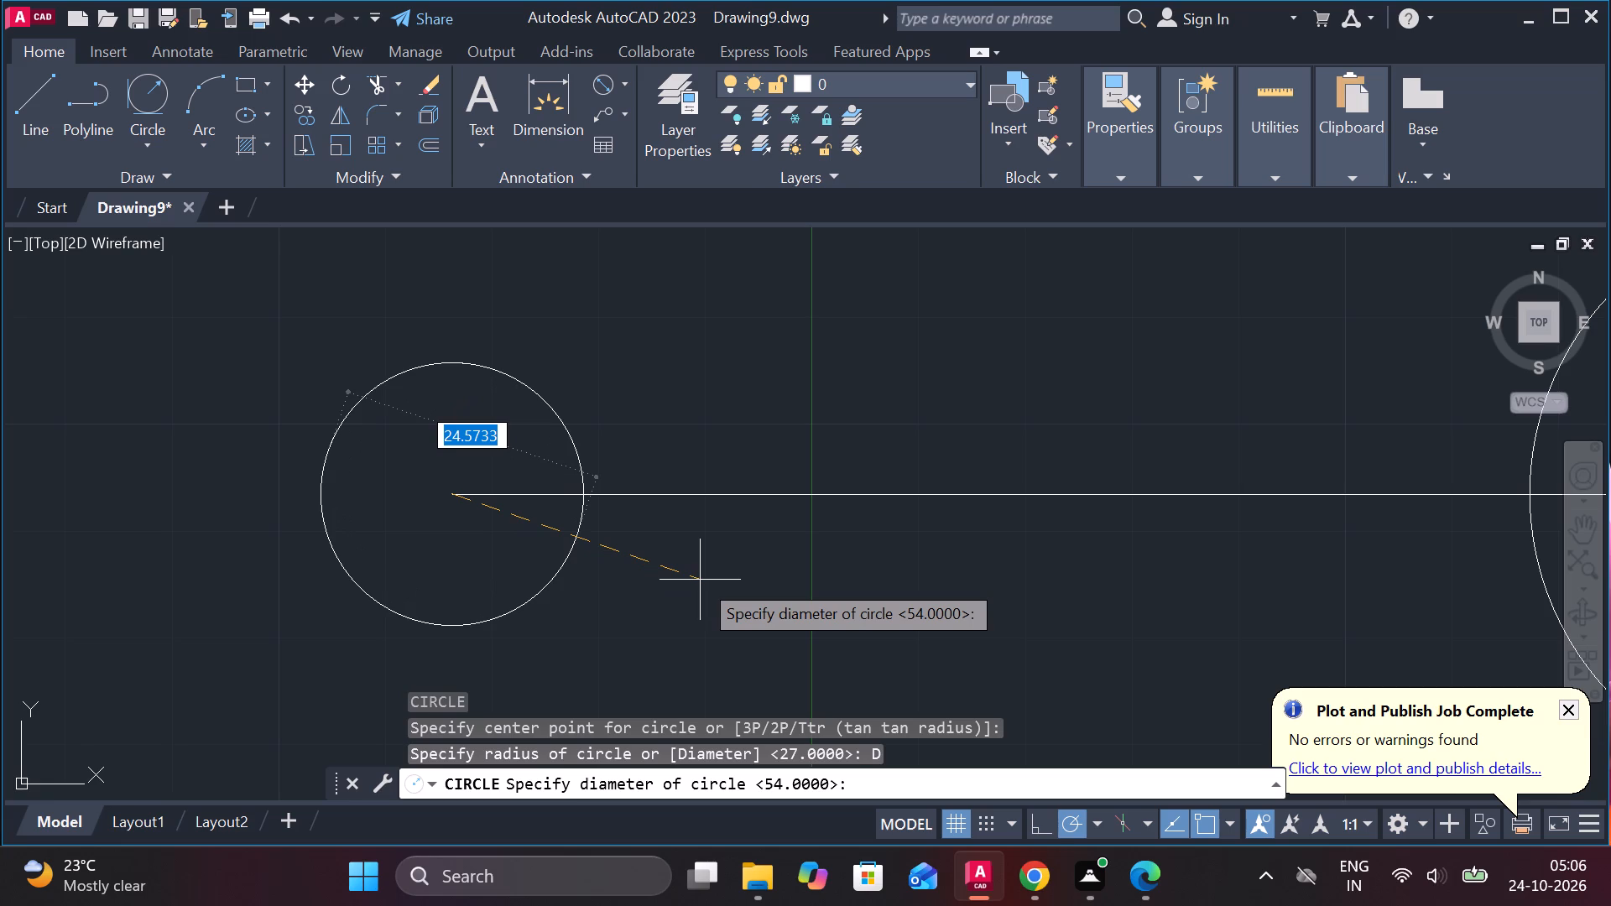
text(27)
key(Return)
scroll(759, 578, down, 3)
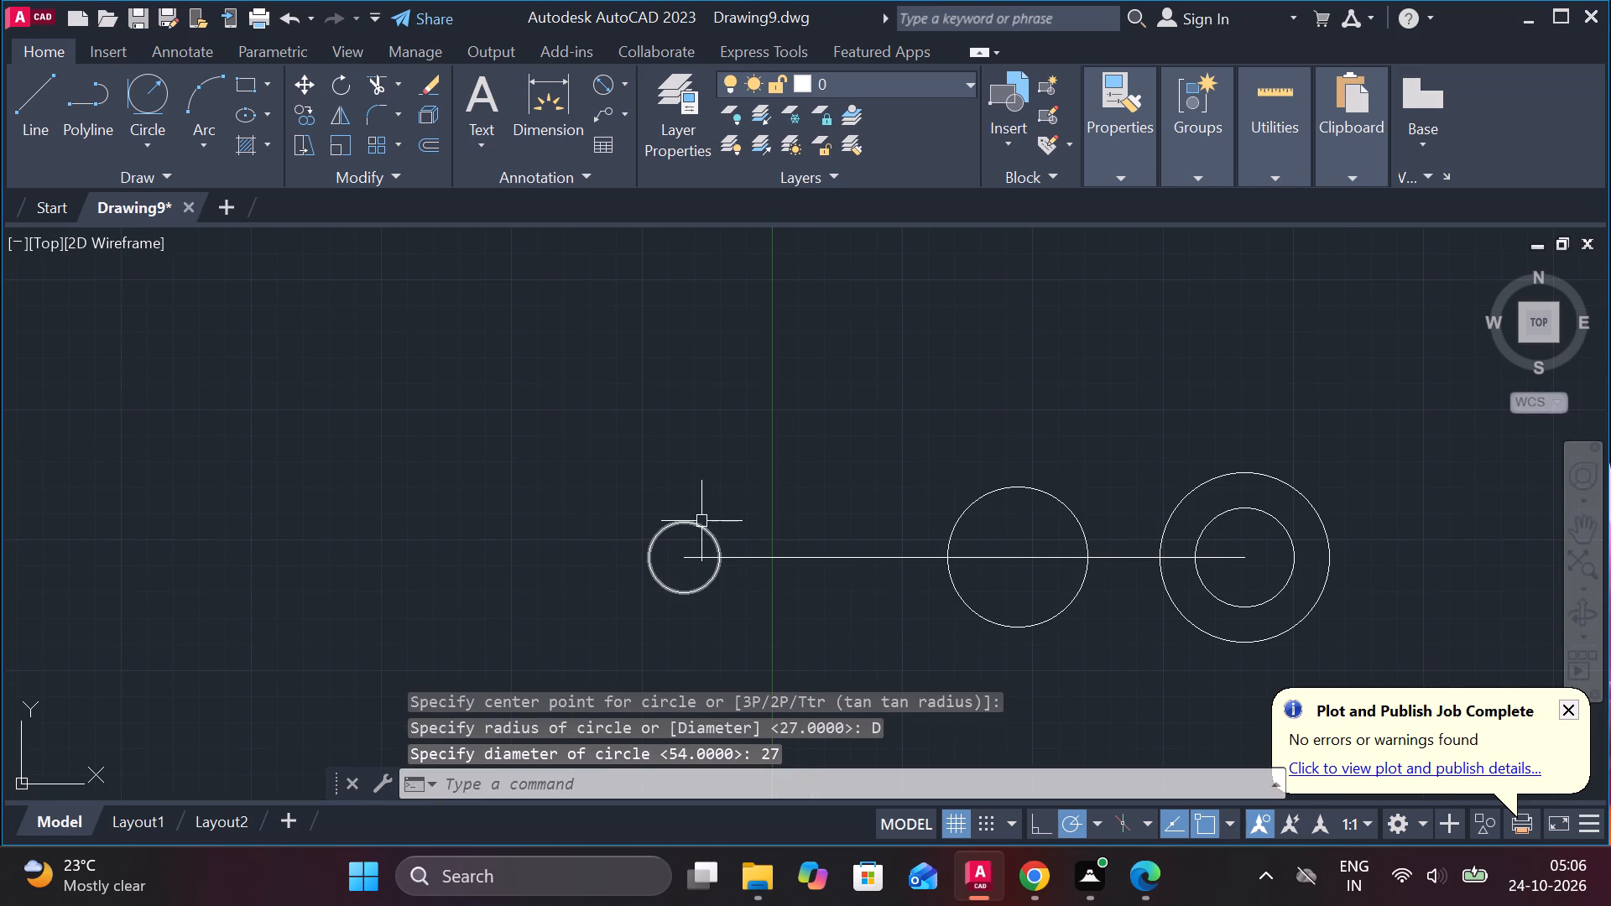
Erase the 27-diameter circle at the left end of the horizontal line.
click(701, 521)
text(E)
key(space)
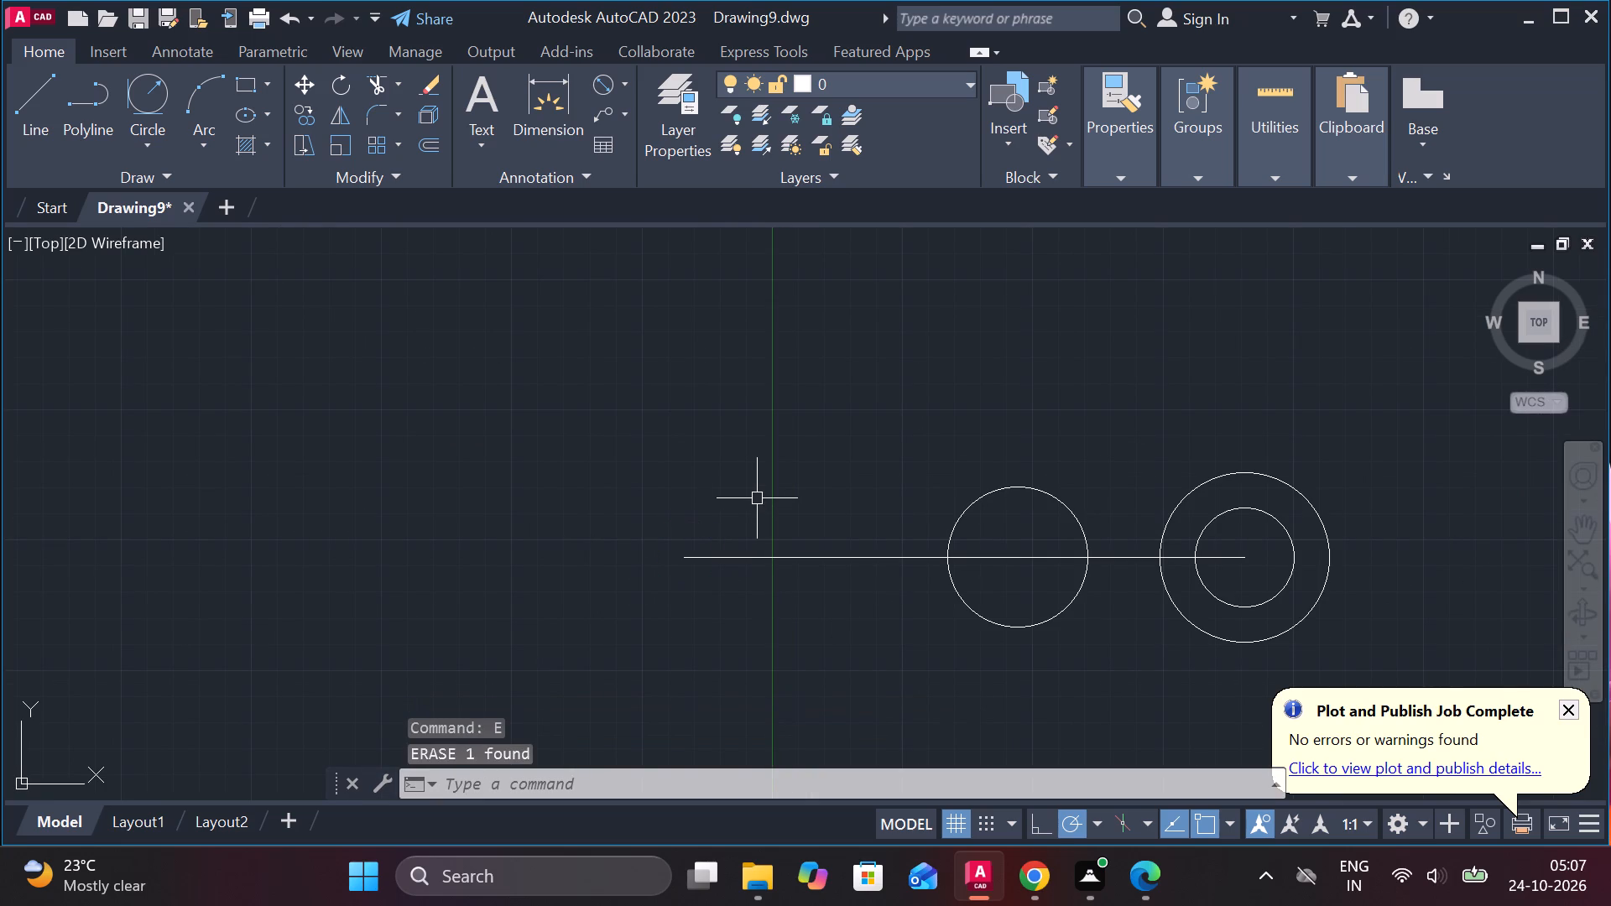
Draw a circle with a radius of 27 centred on the left end of the 128-long horizontal line.
text(C)
key(space)
click(696, 556)
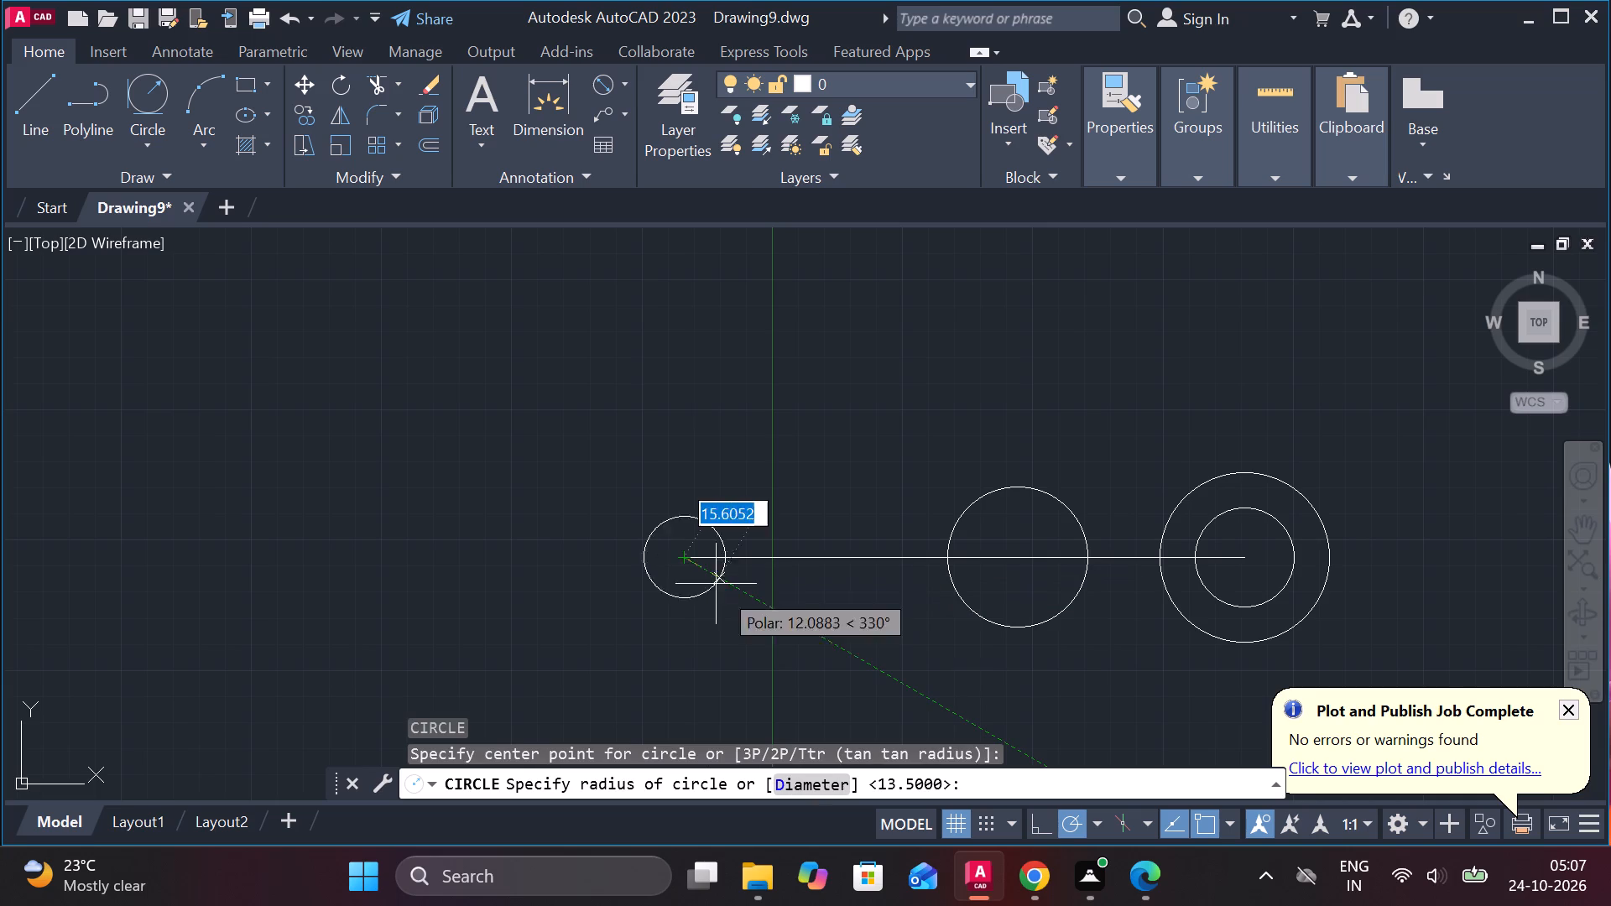
text(27)
key(Return)
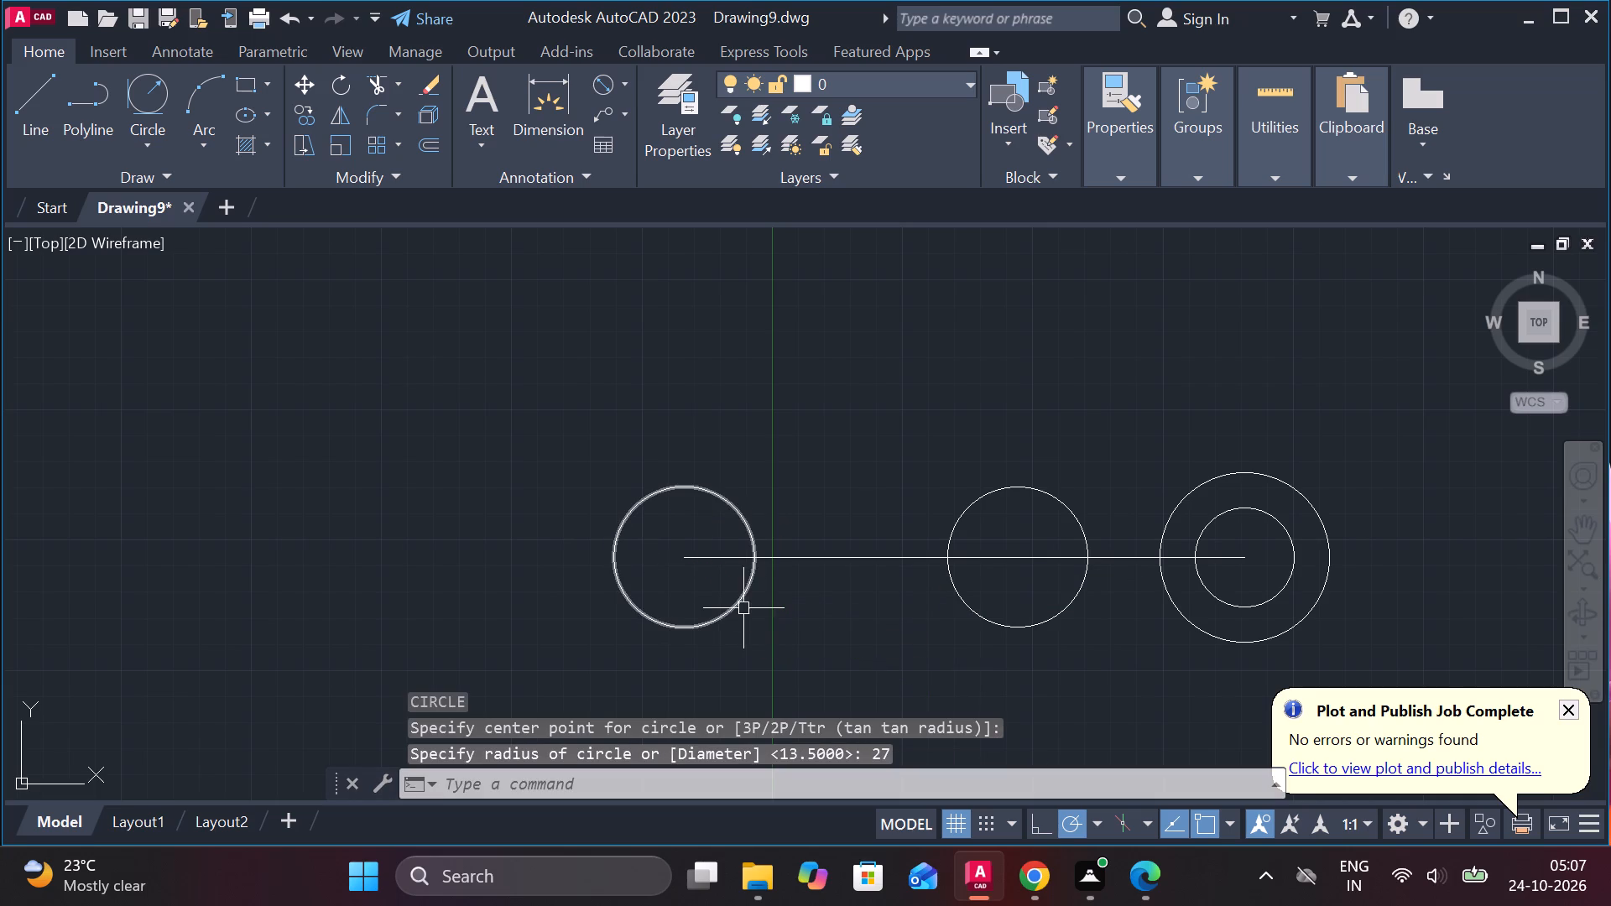
Draw a line tangent to the tops of the two 27-radius circles using tangent snaps.
middle_drag(910, 487, 822, 470)
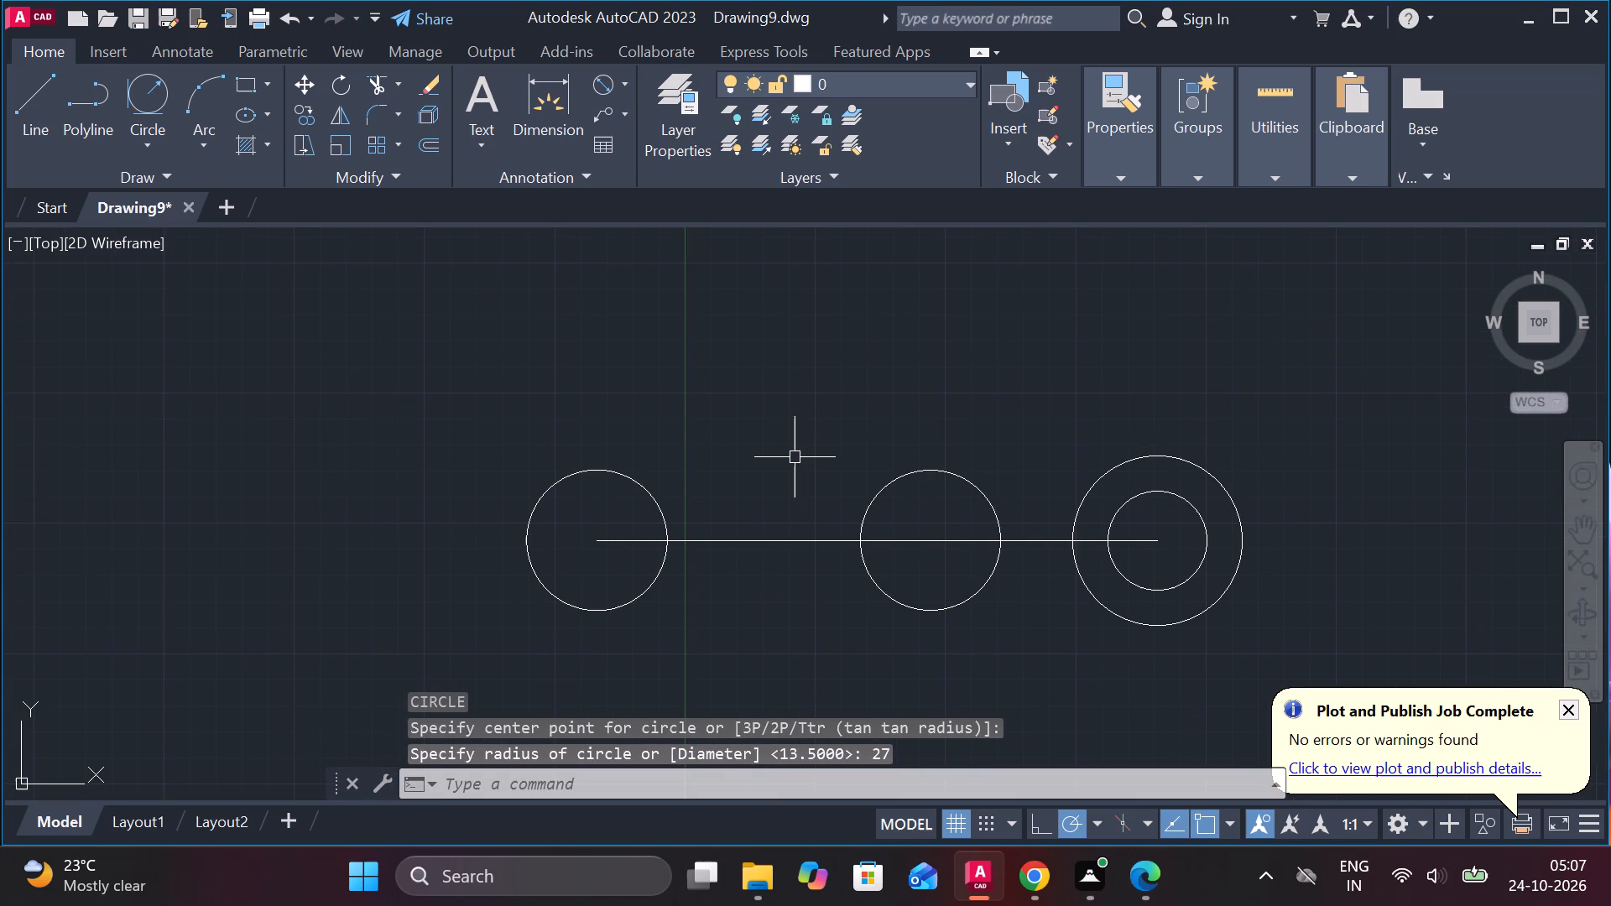
key(l)
key(Return)
key(t)
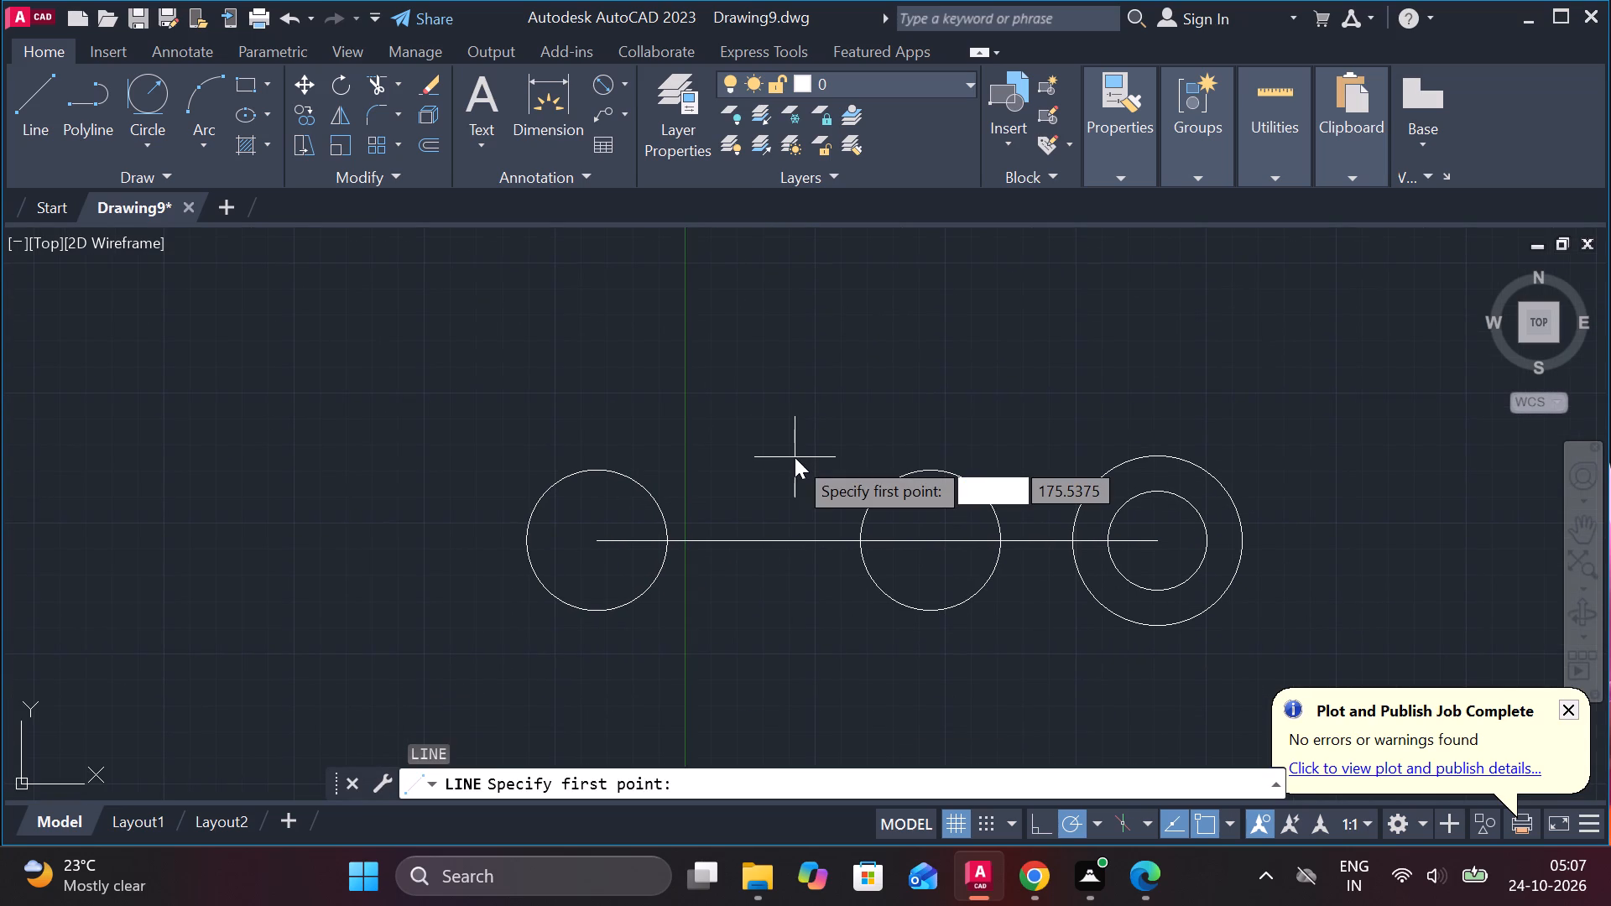
text(AN)
key(space)
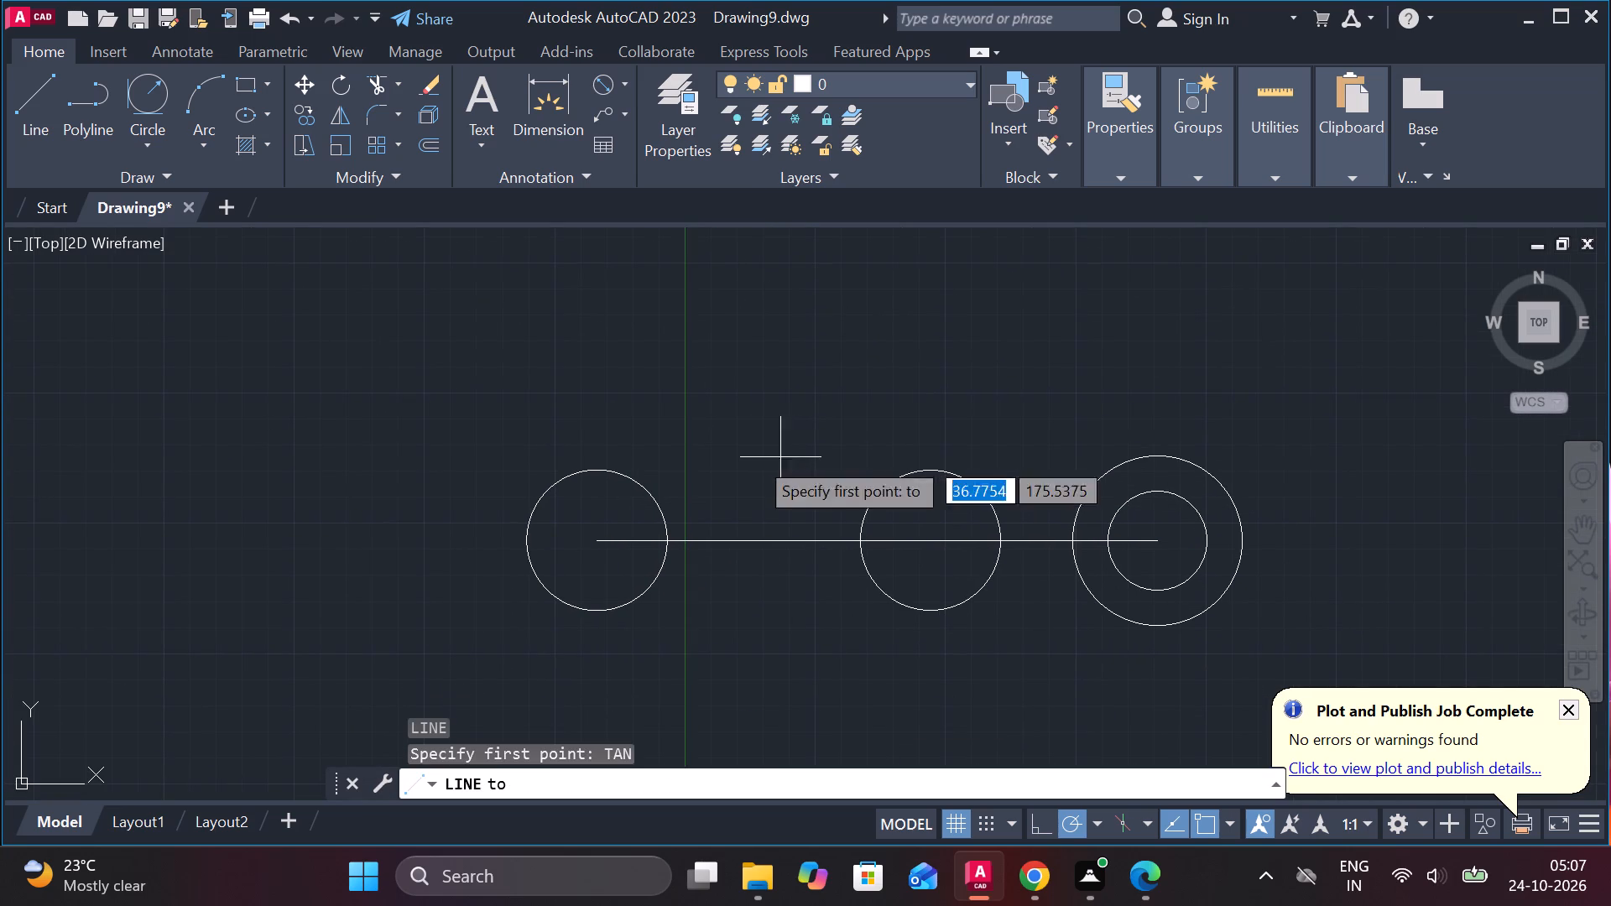
click(598, 452)
text(TAN)
key(space)
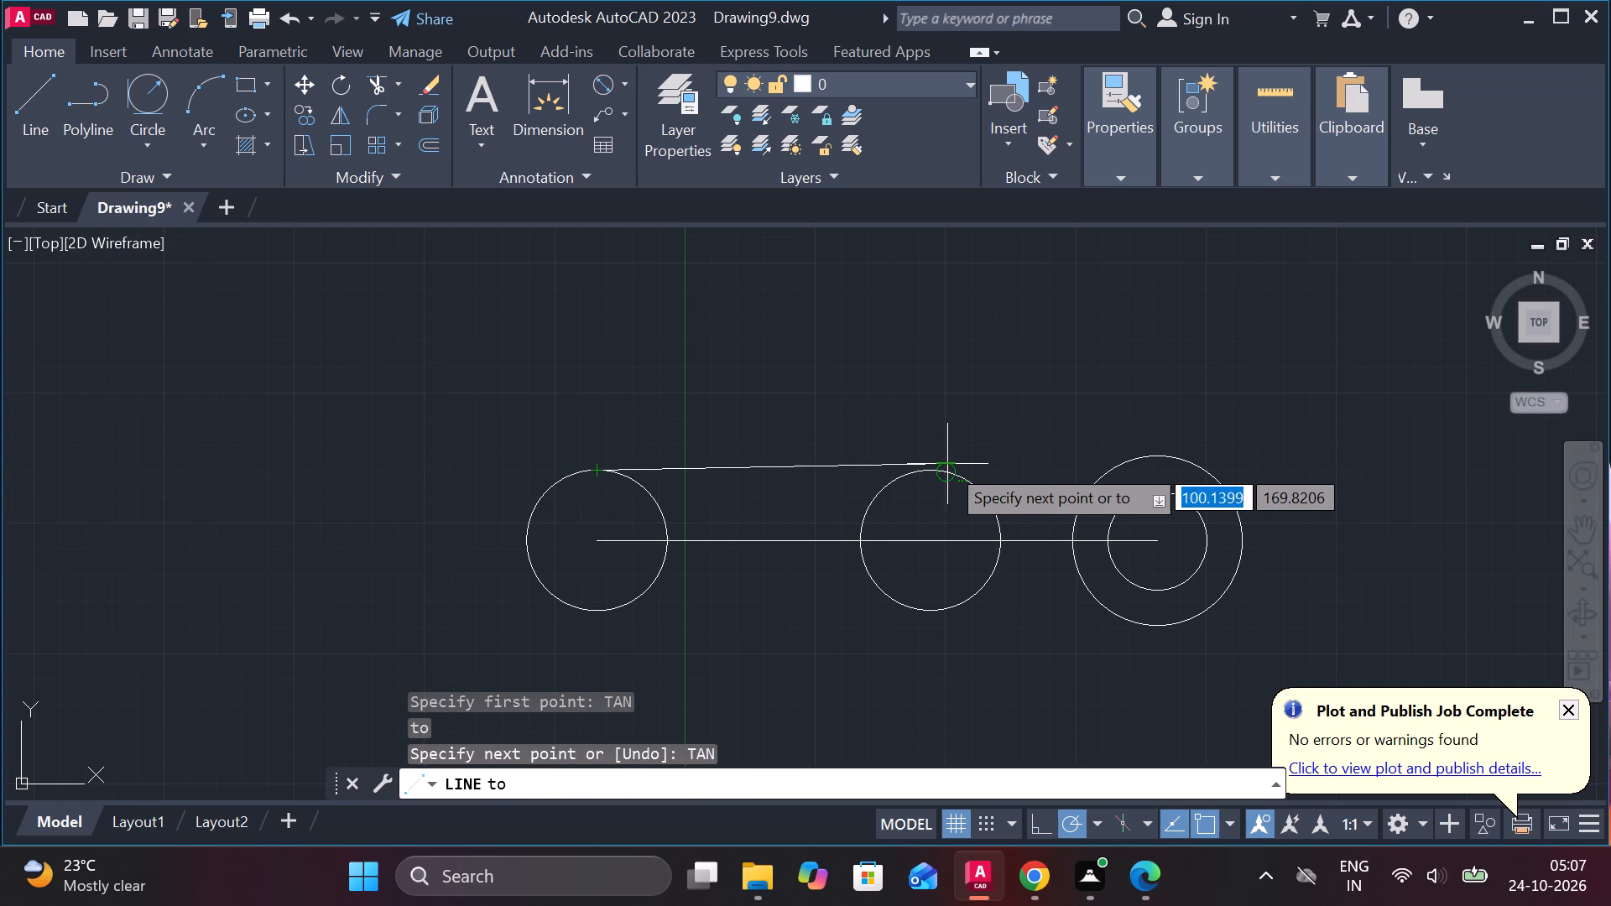
click(947, 464)
key(Escape)
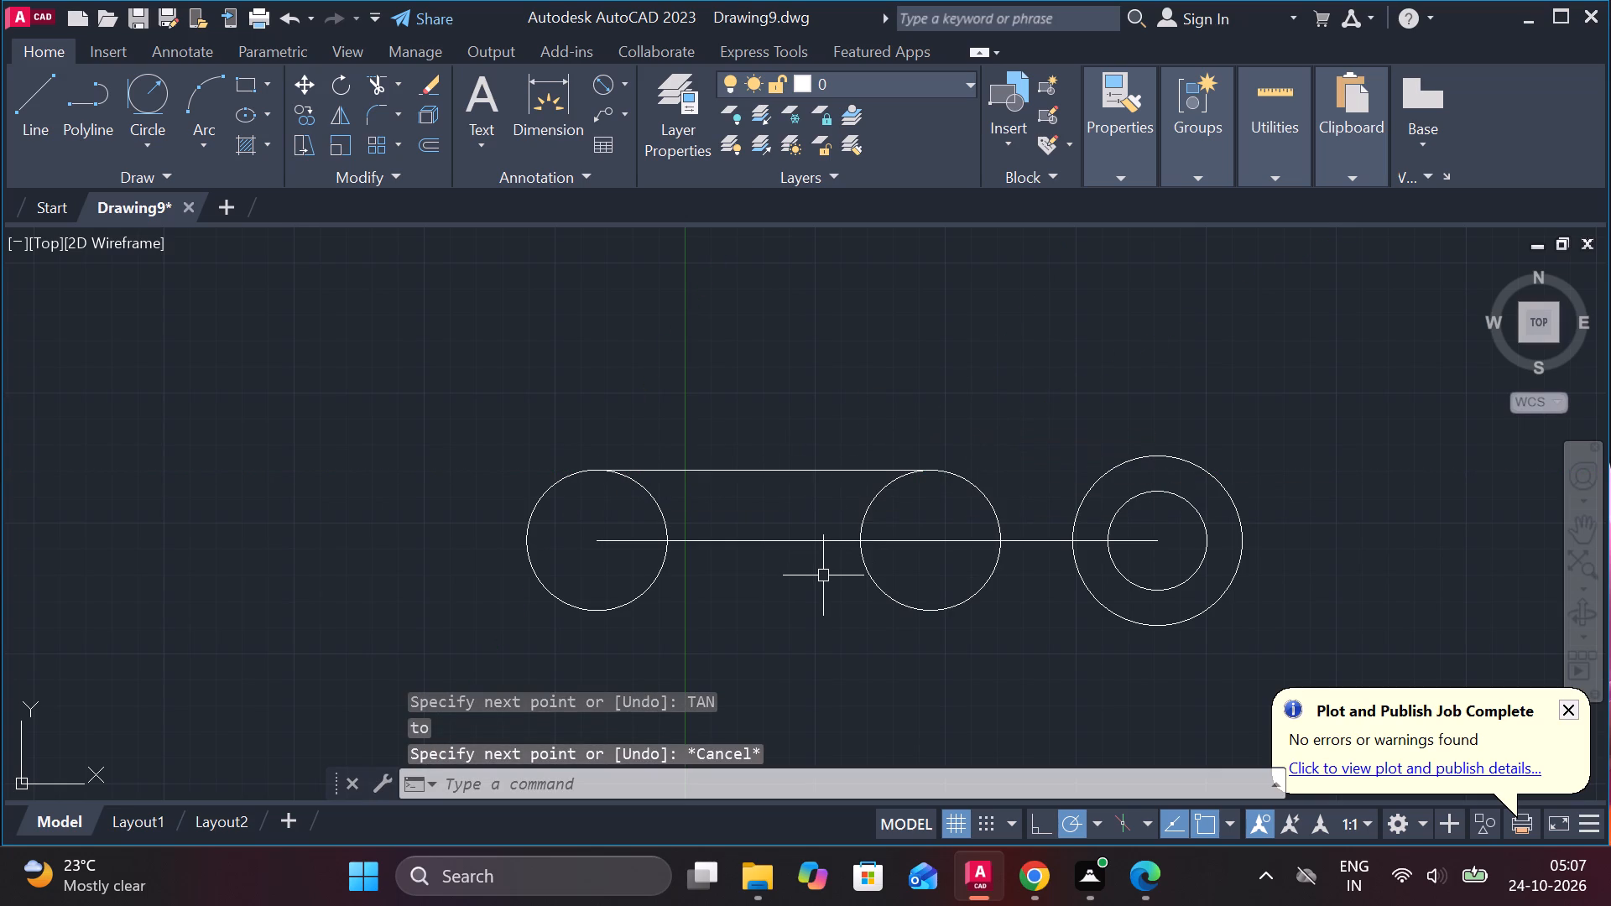
Draw a line tangent to the bottoms of the two 27-radius circles using tangent snaps.
key(space)
key(Escape)
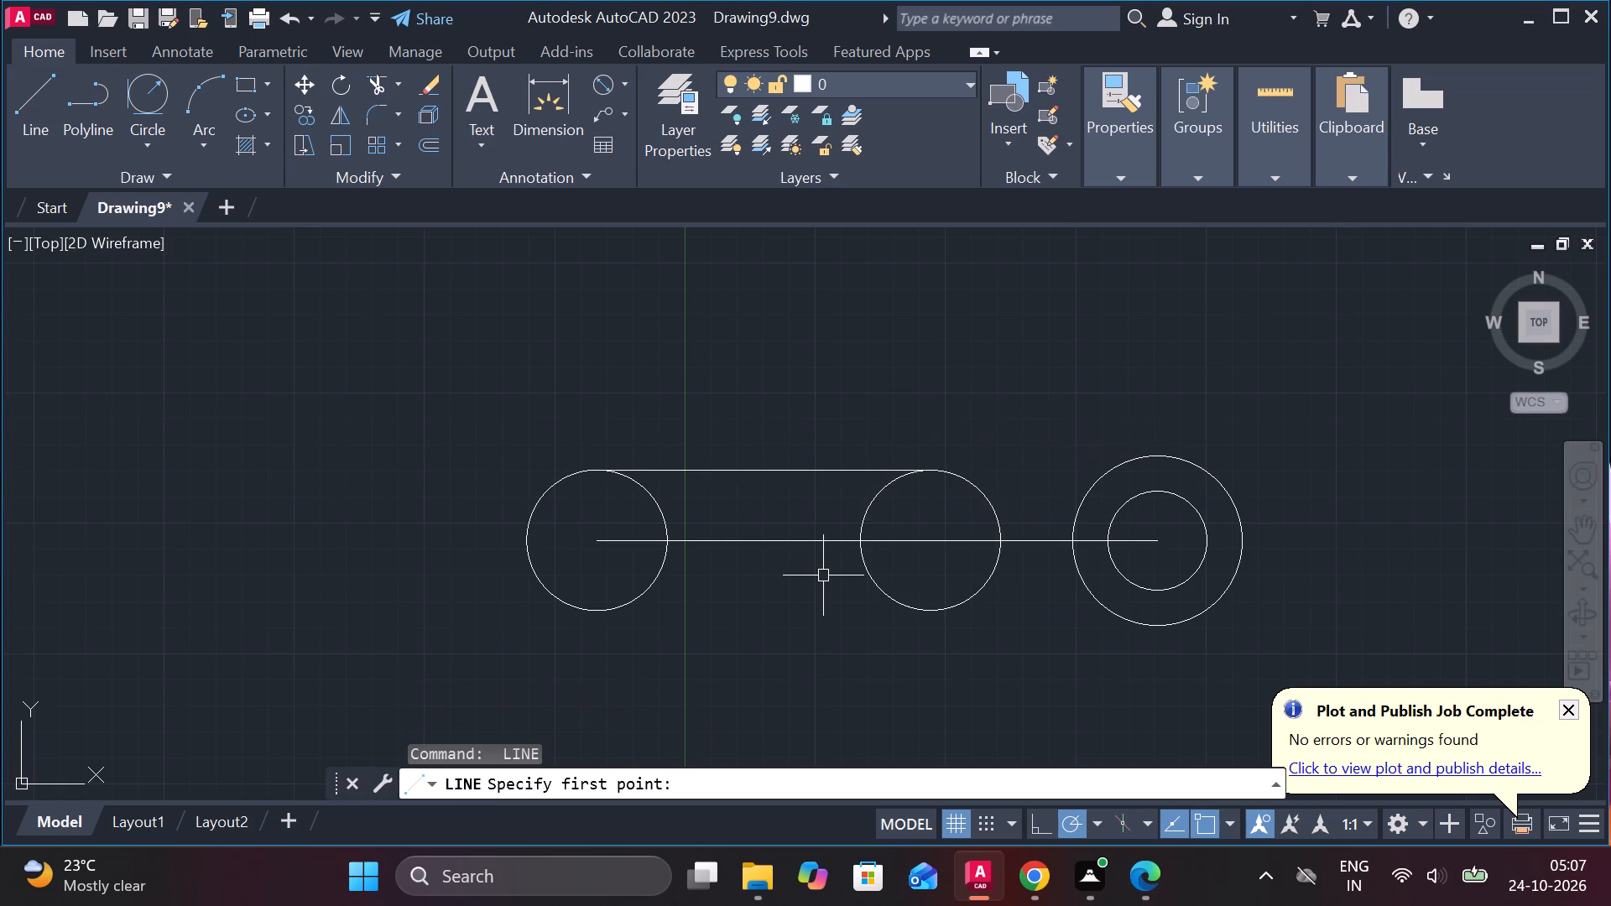
key(l)
key(Return)
text(TAN)
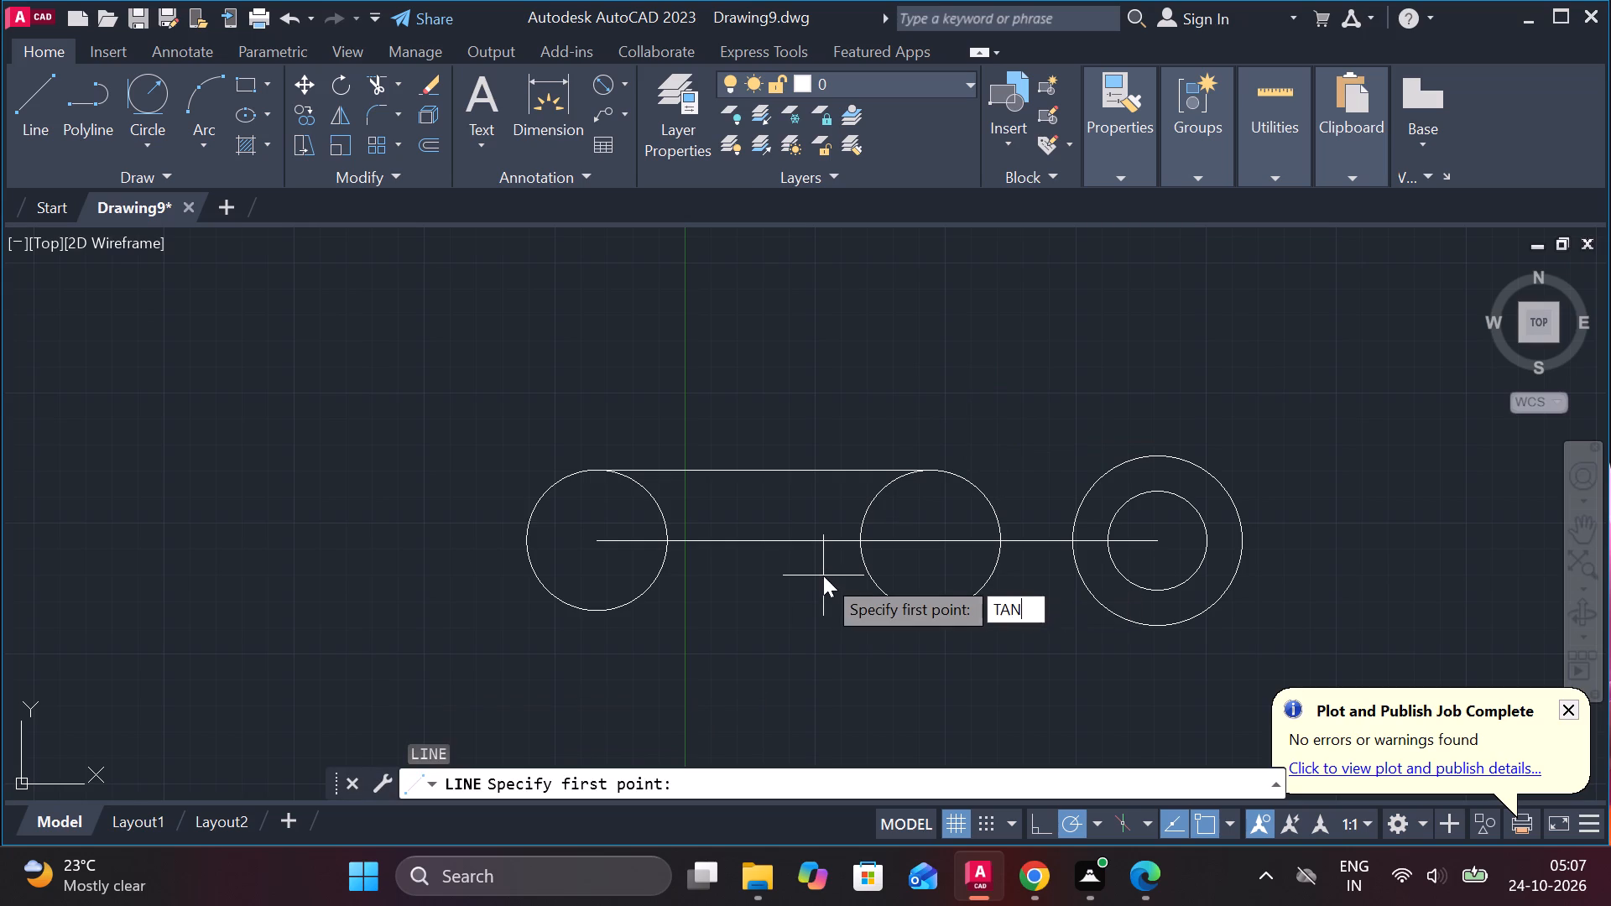
key(Return)
click(596, 612)
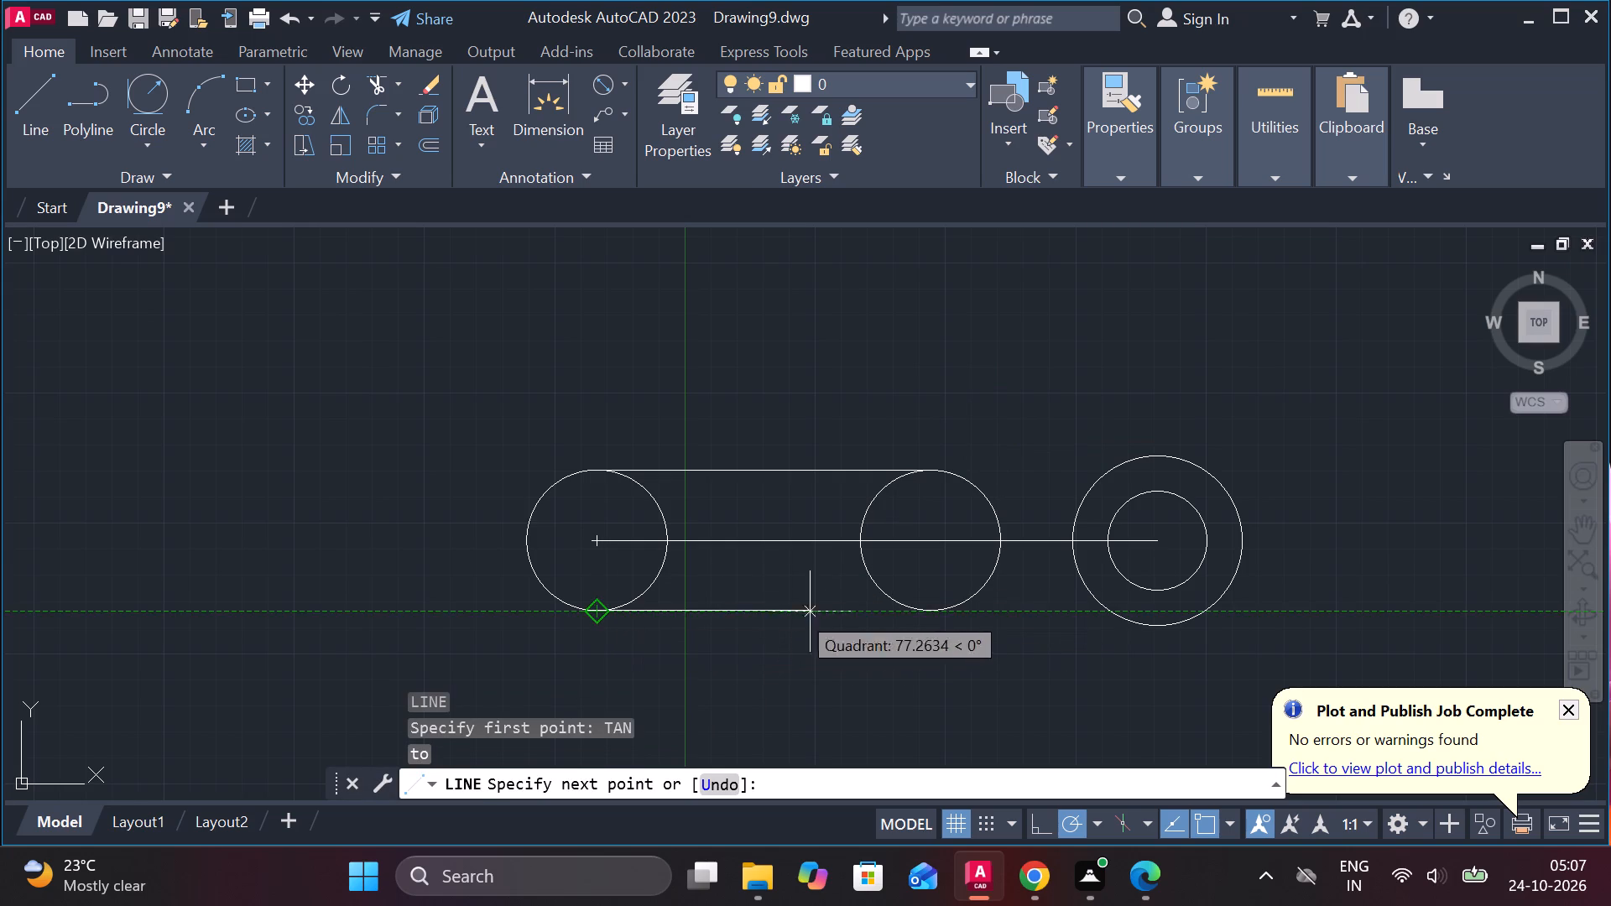
key(t)
key(a)
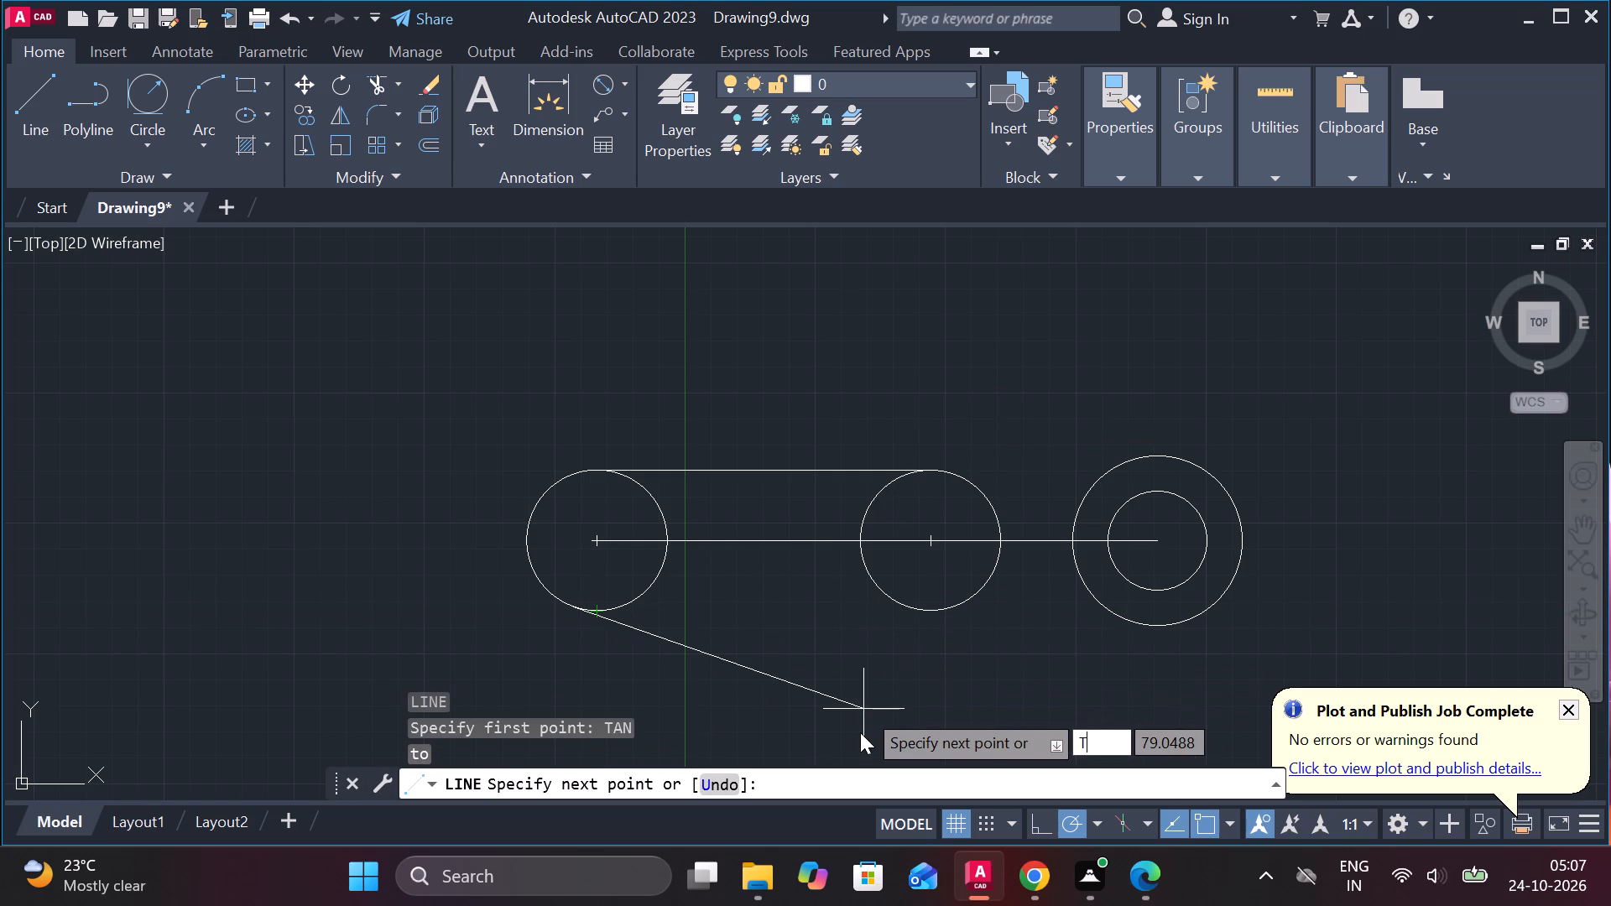
key(n)
key(space)
click(907, 620)
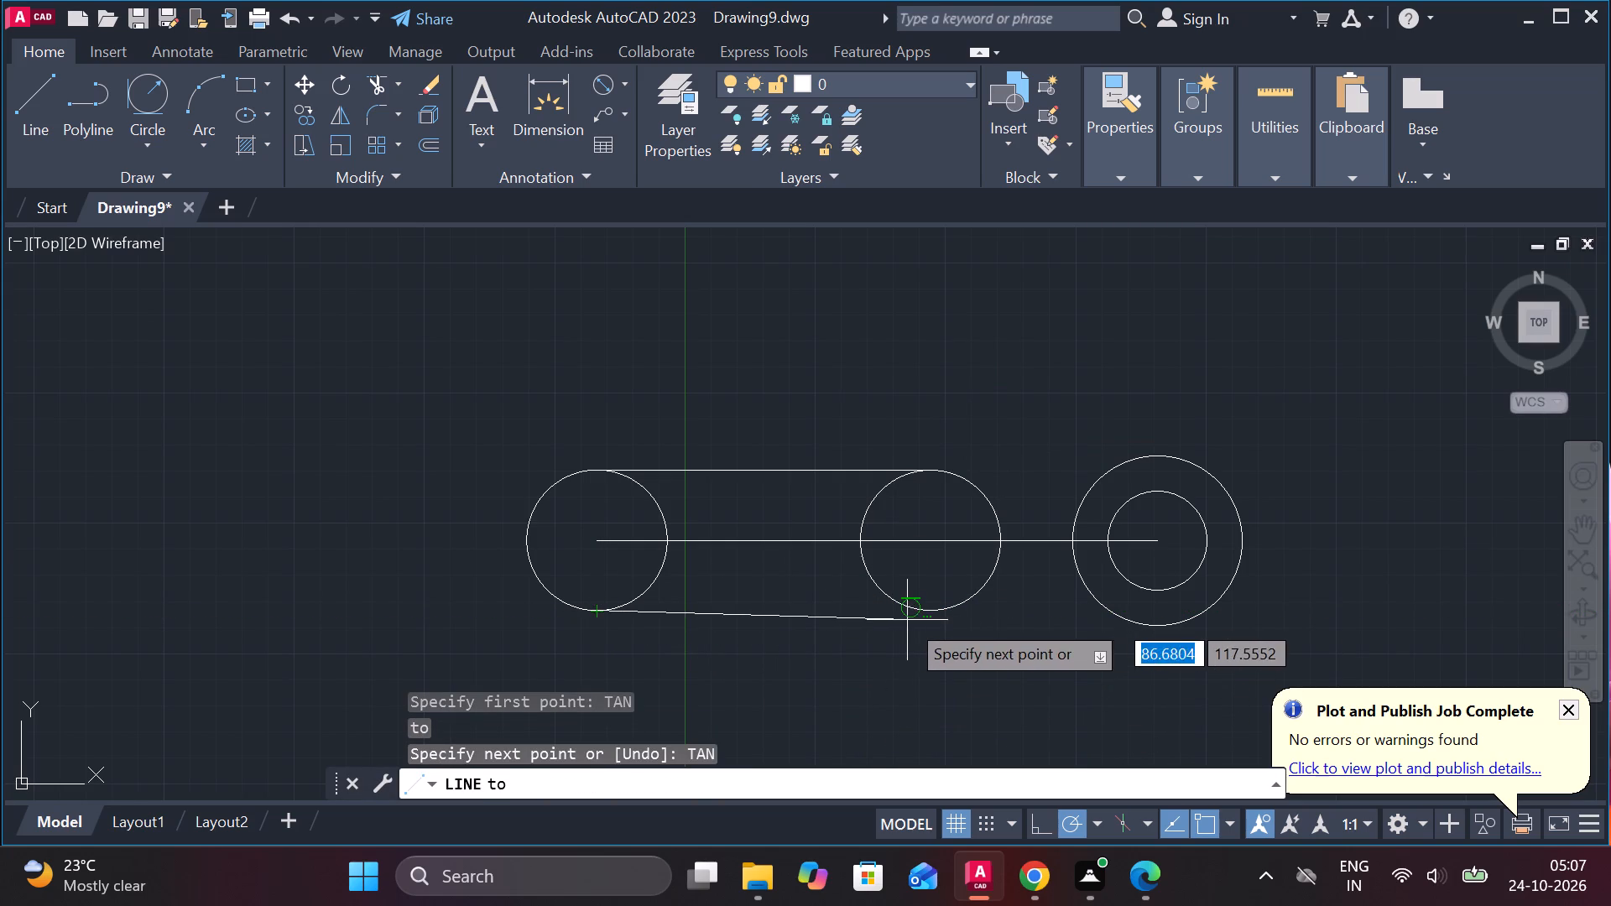
middle_drag(968, 633, 837, 633)
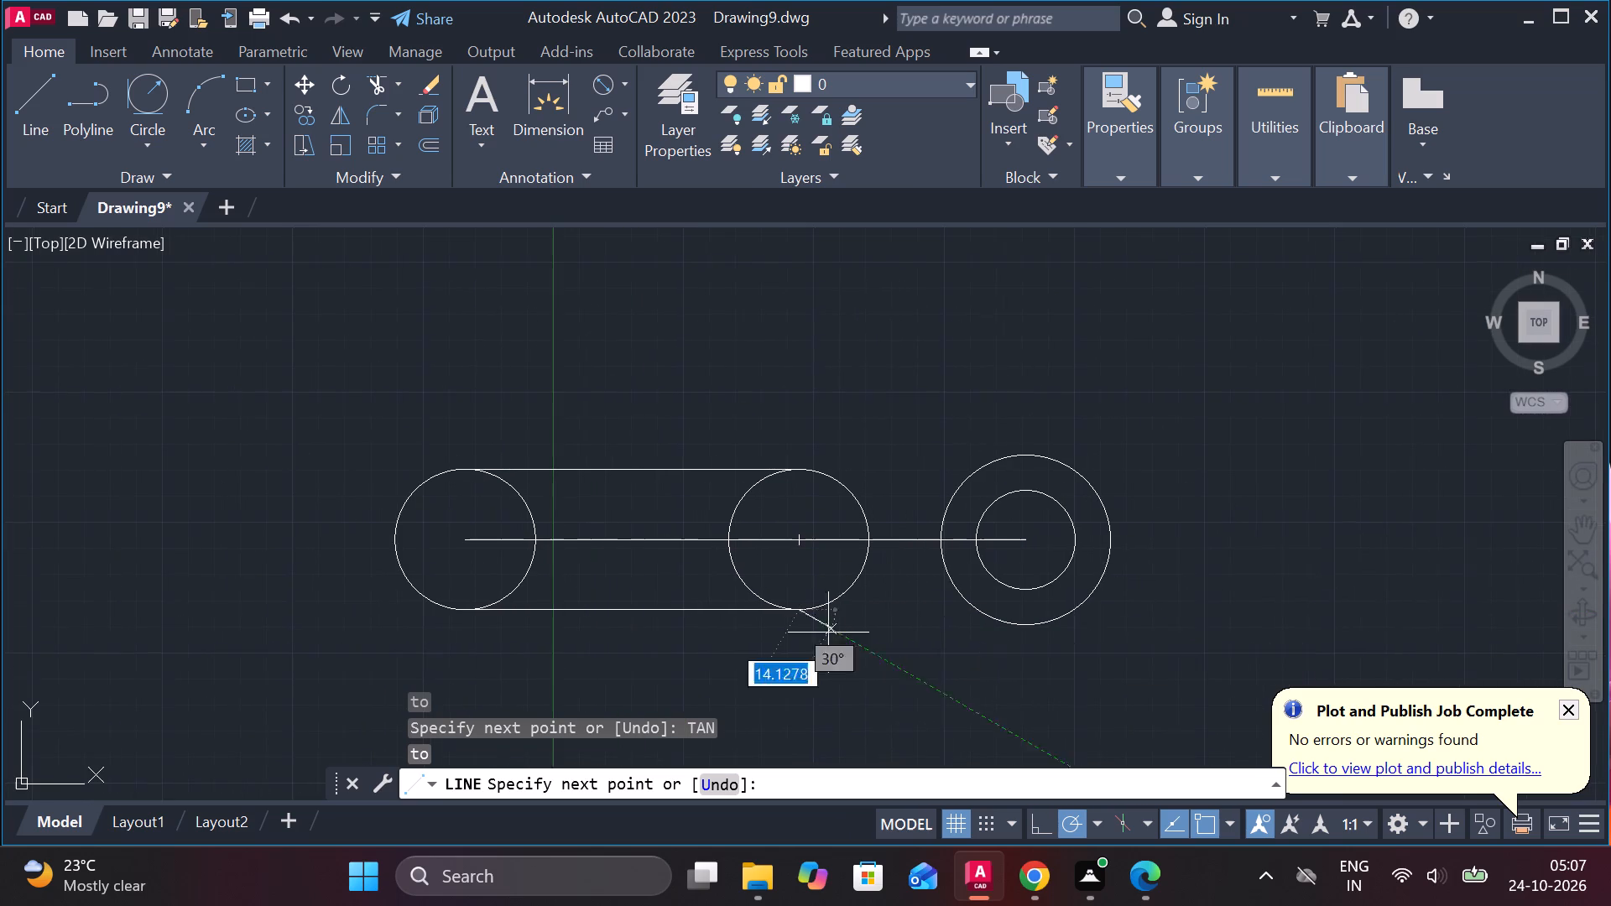
key(Escape)
Trim the inner halves of the two 27-radius circles between the tangent lines to form a slot outline.
text(TR)
key(space)
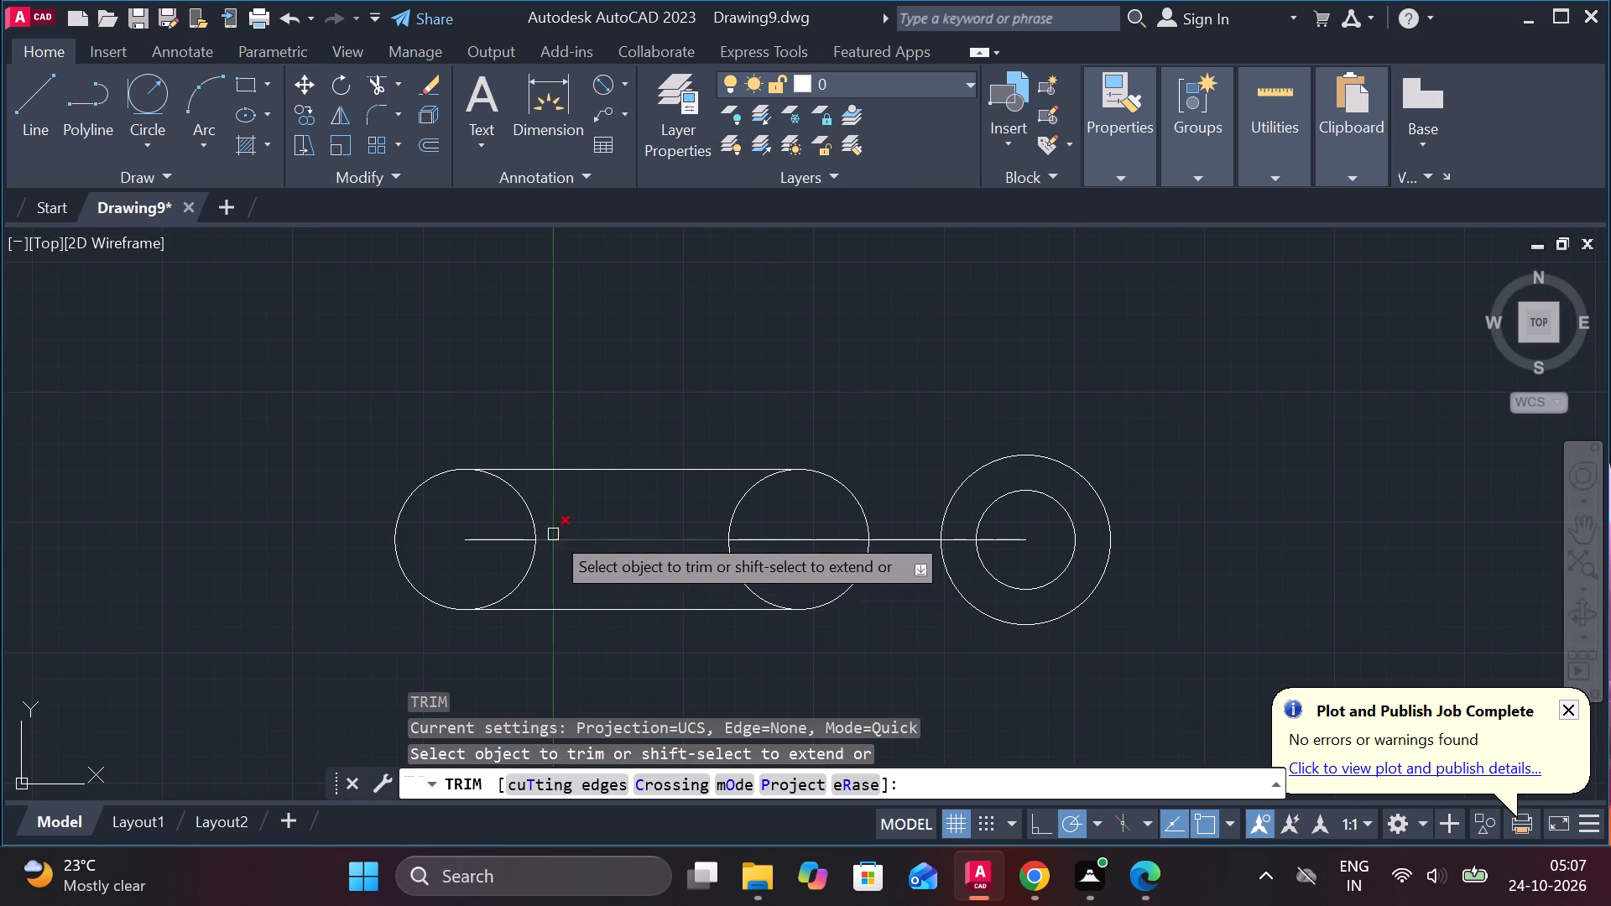
click(530, 512)
click(540, 558)
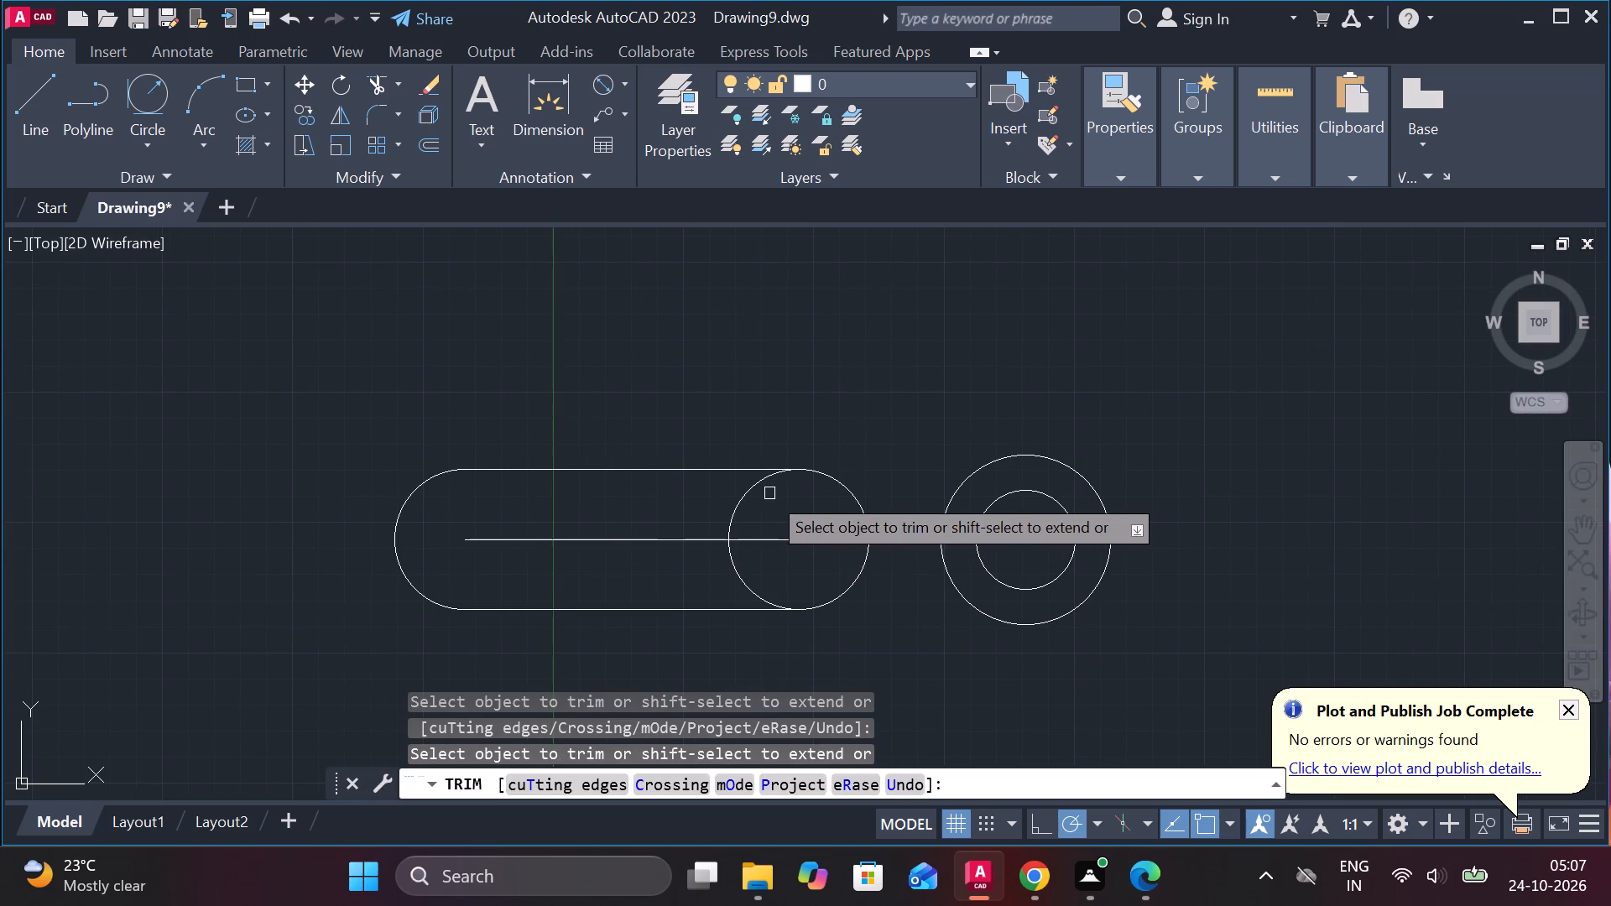
click(739, 503)
click(738, 563)
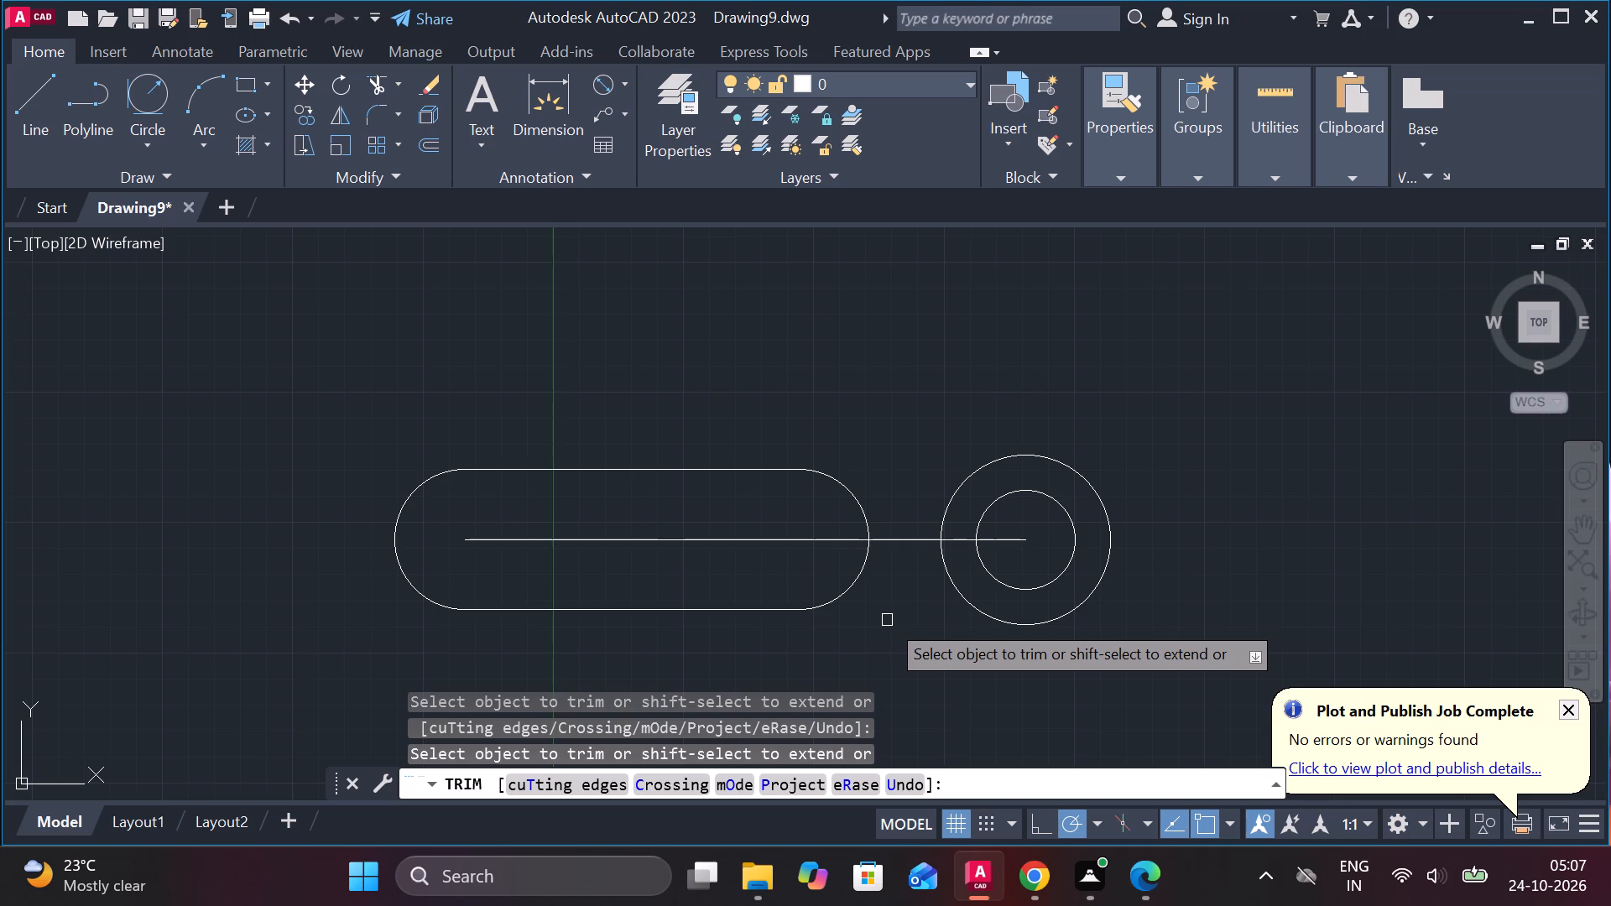
key(Escape)
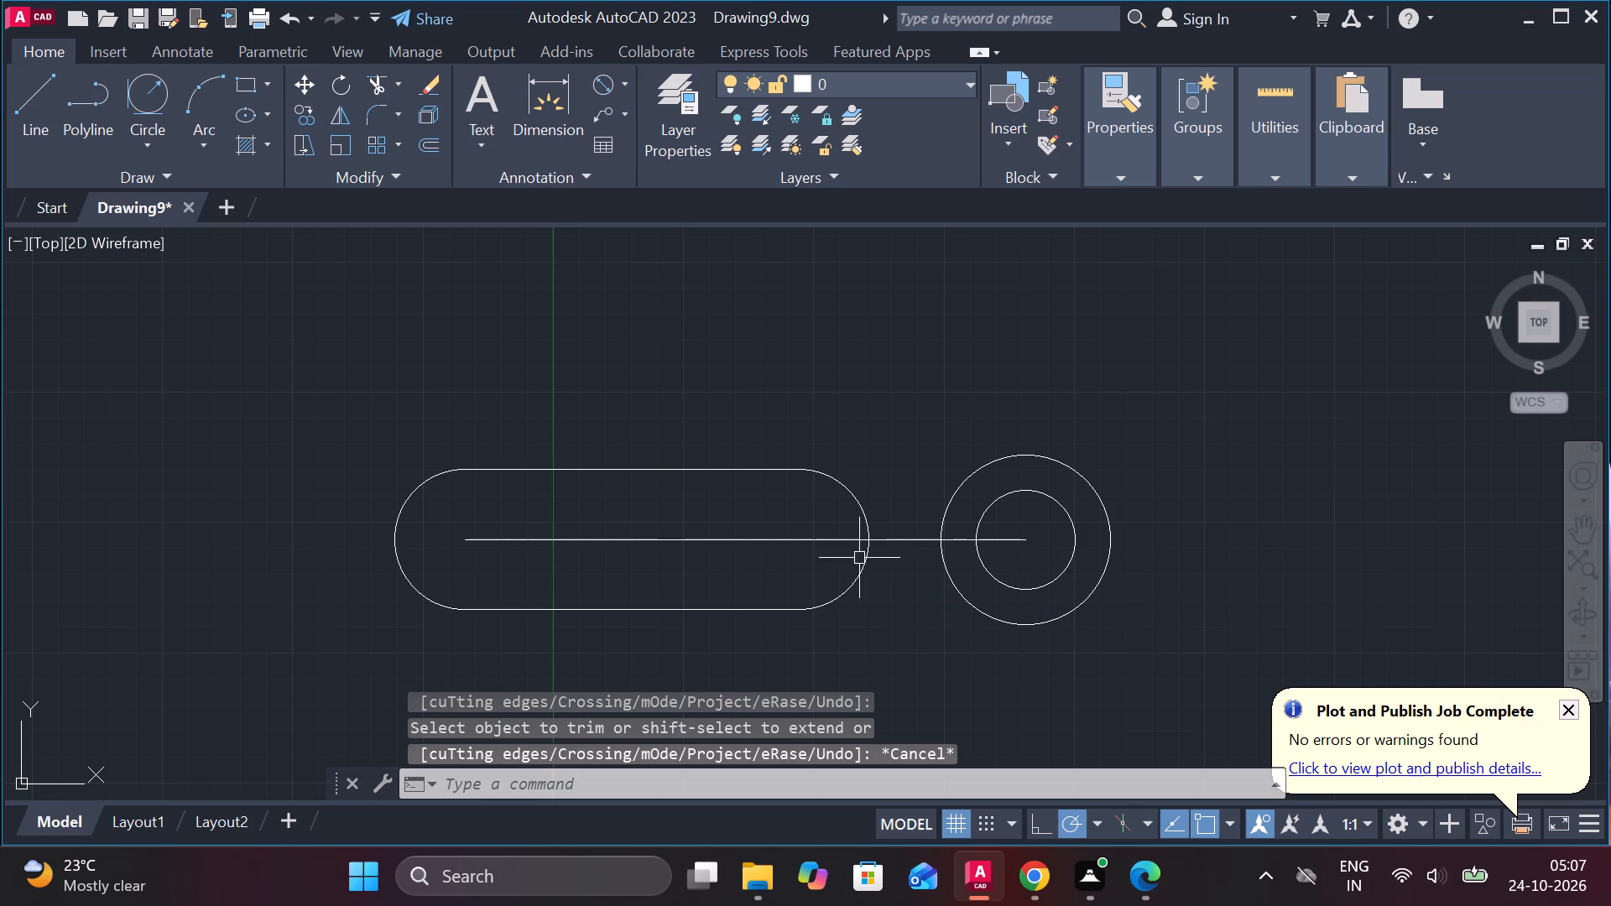
Offset the horizontal line joining the slot to the concentric circles by 19, once above and once below.
click(894, 544)
key(o)
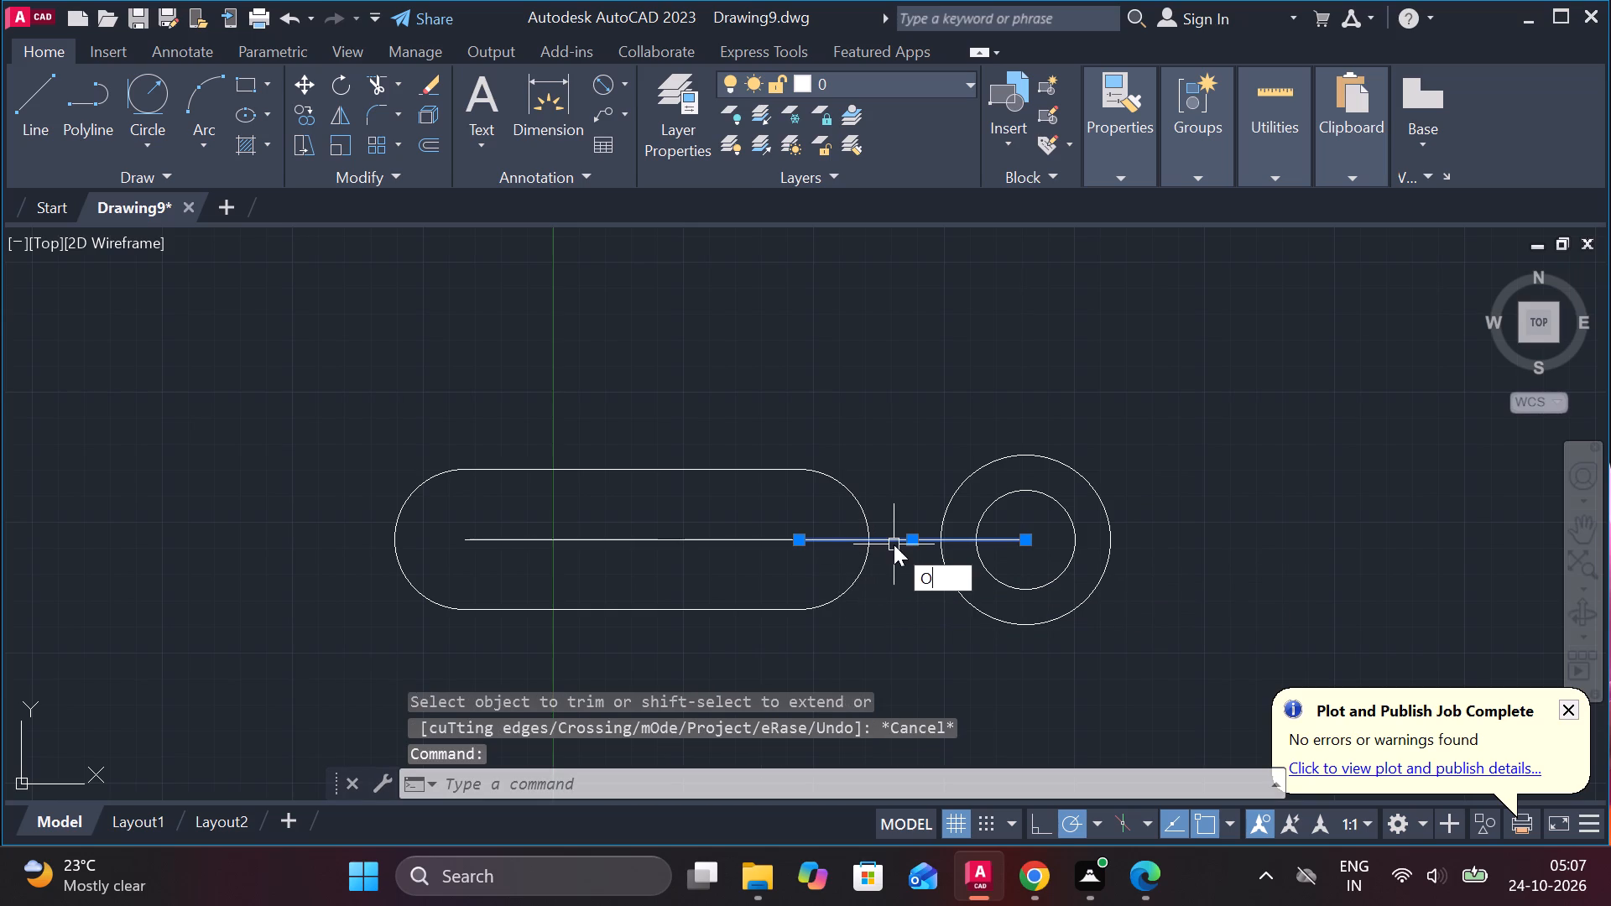
key(Return)
key(Return)
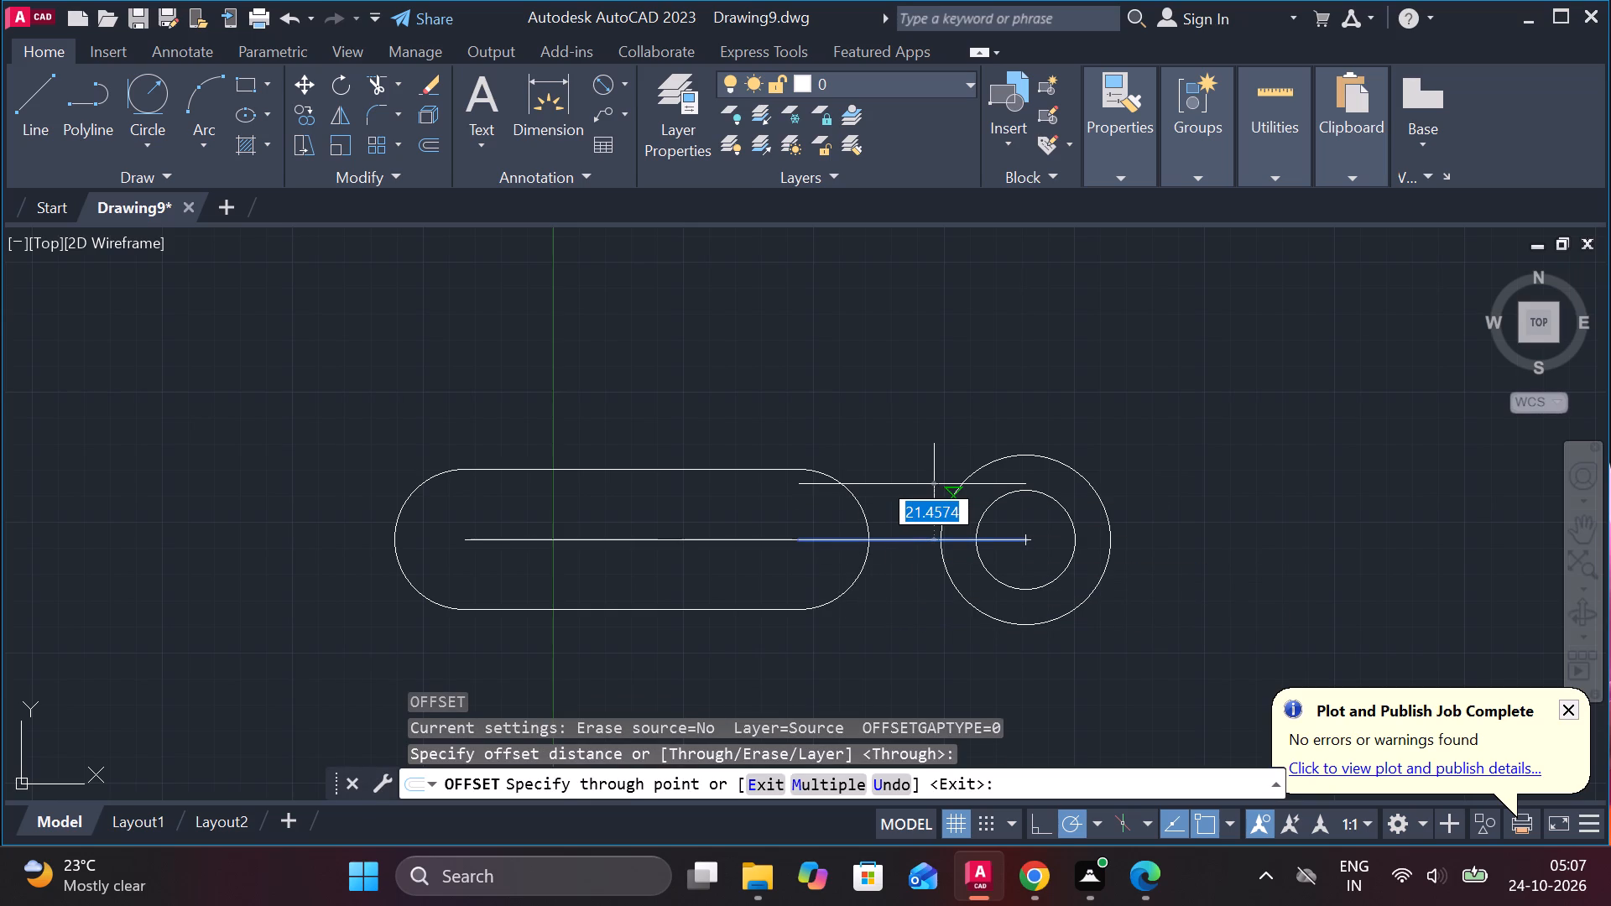
text(19)
key(Return)
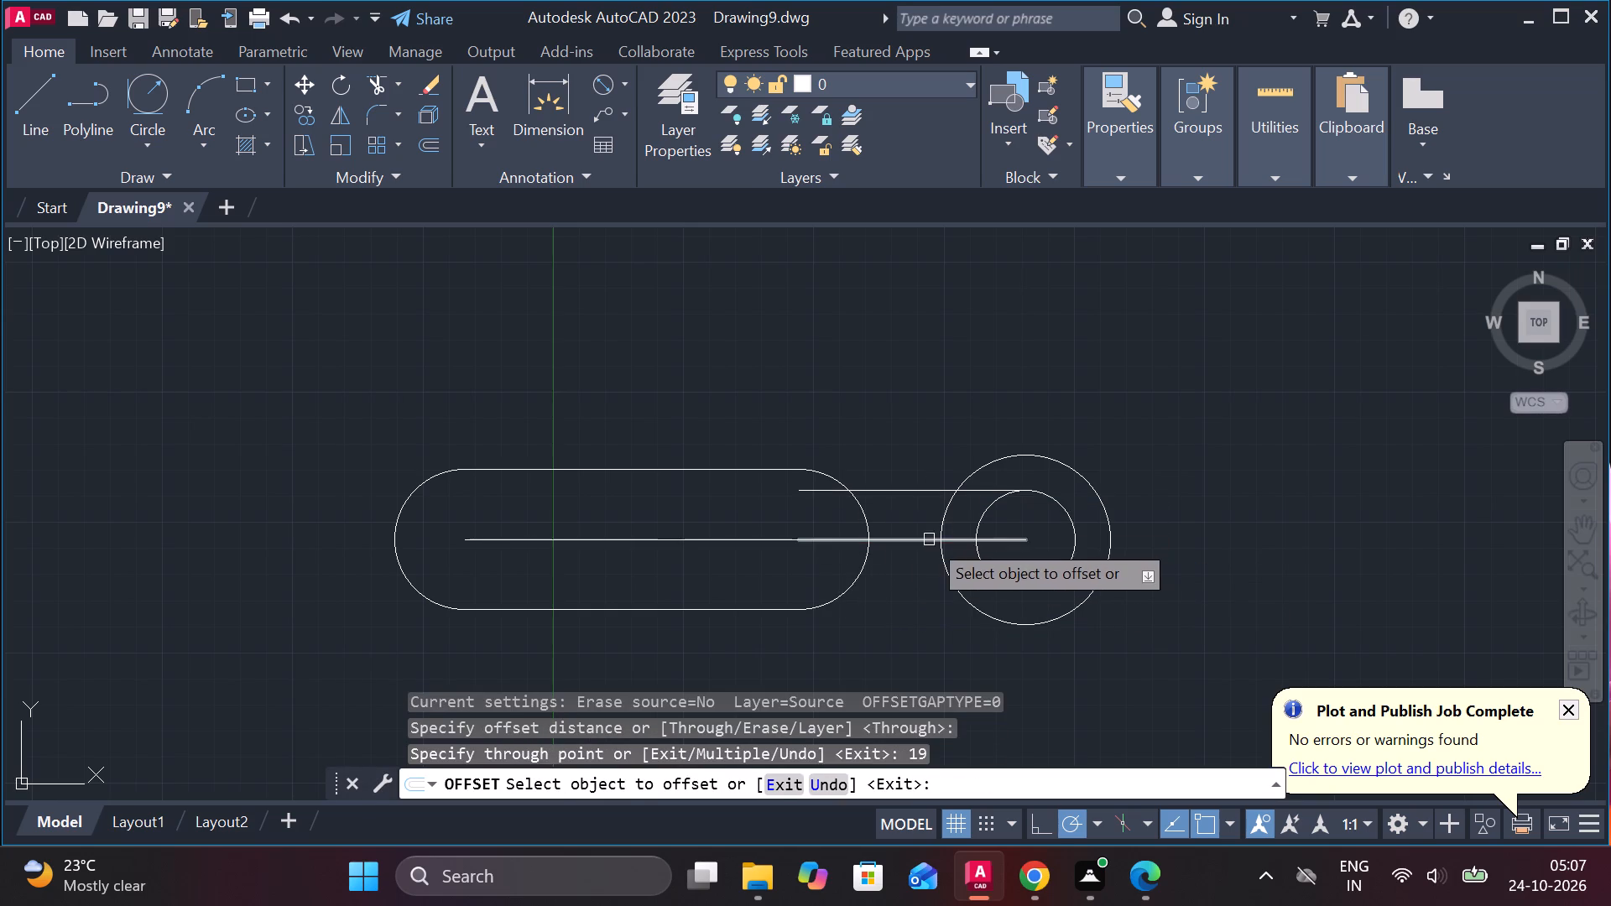
click(925, 539)
text(19)
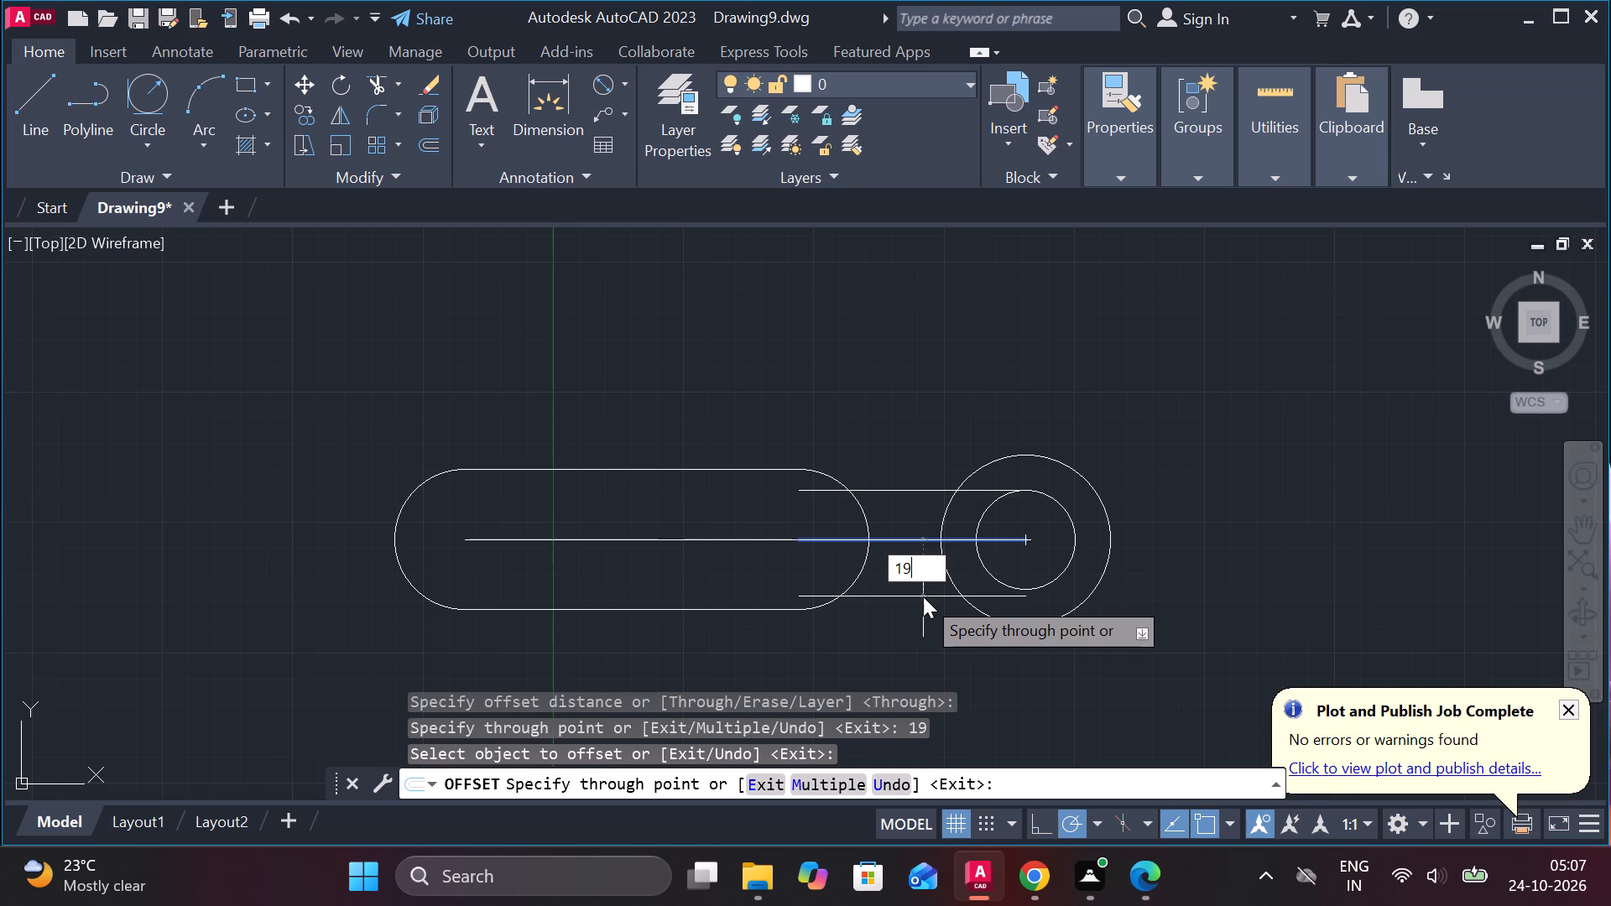
key(Return)
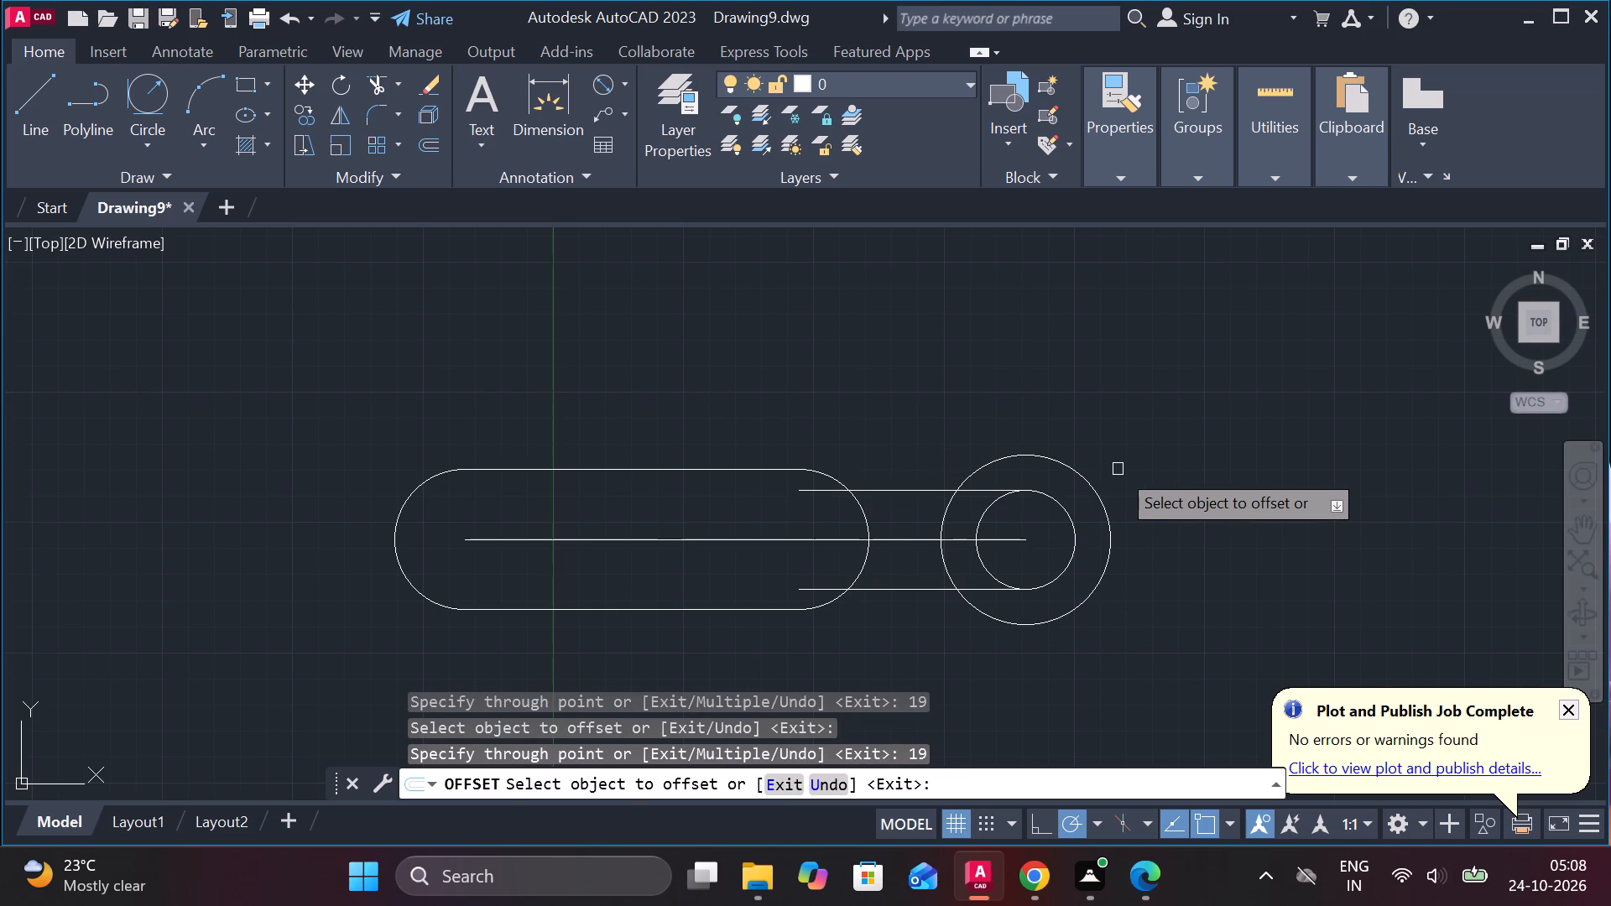
middle_drag(1139, 441, 1119, 531)
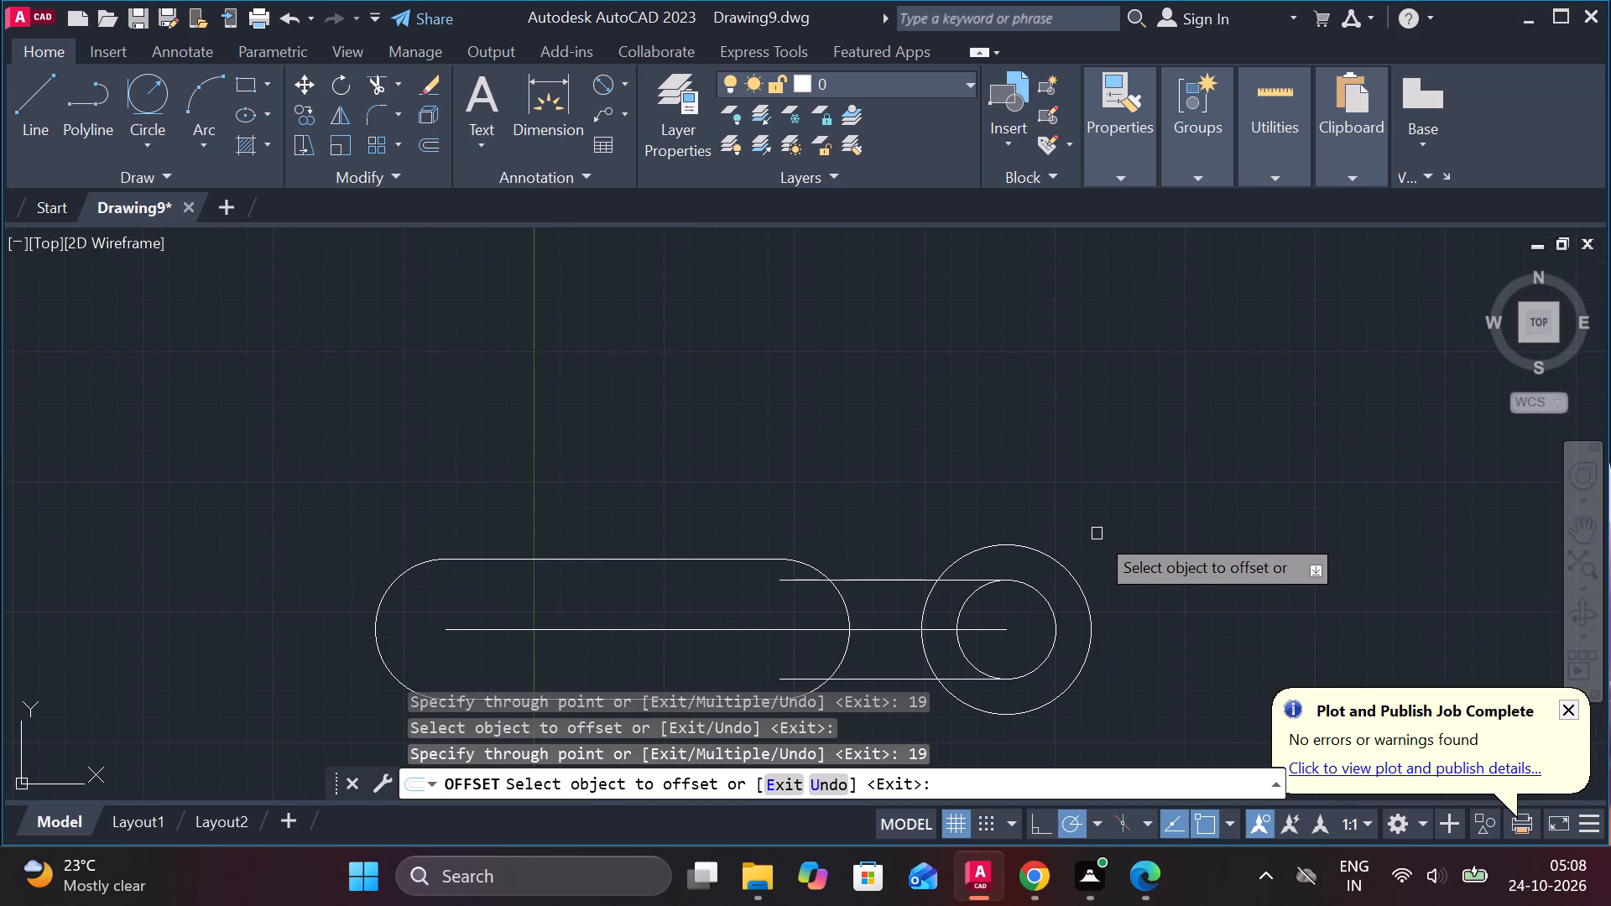
key(Escape)
Draw a vertical line 85 long going up from the centre of the concentric circles.
key(l)
key(Return)
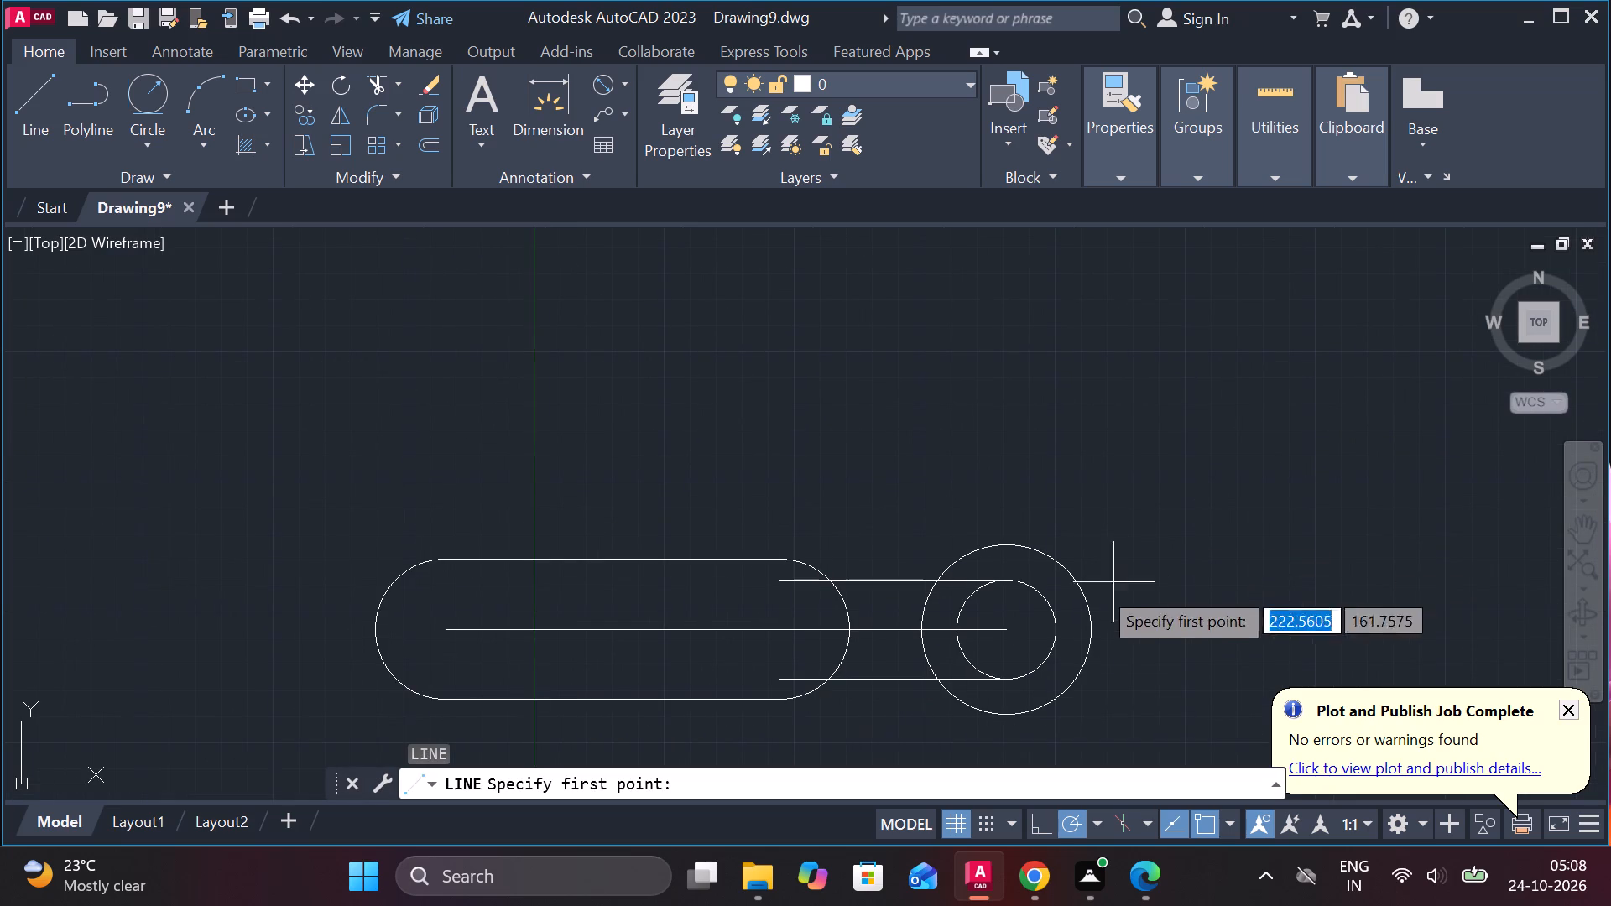
click(1013, 622)
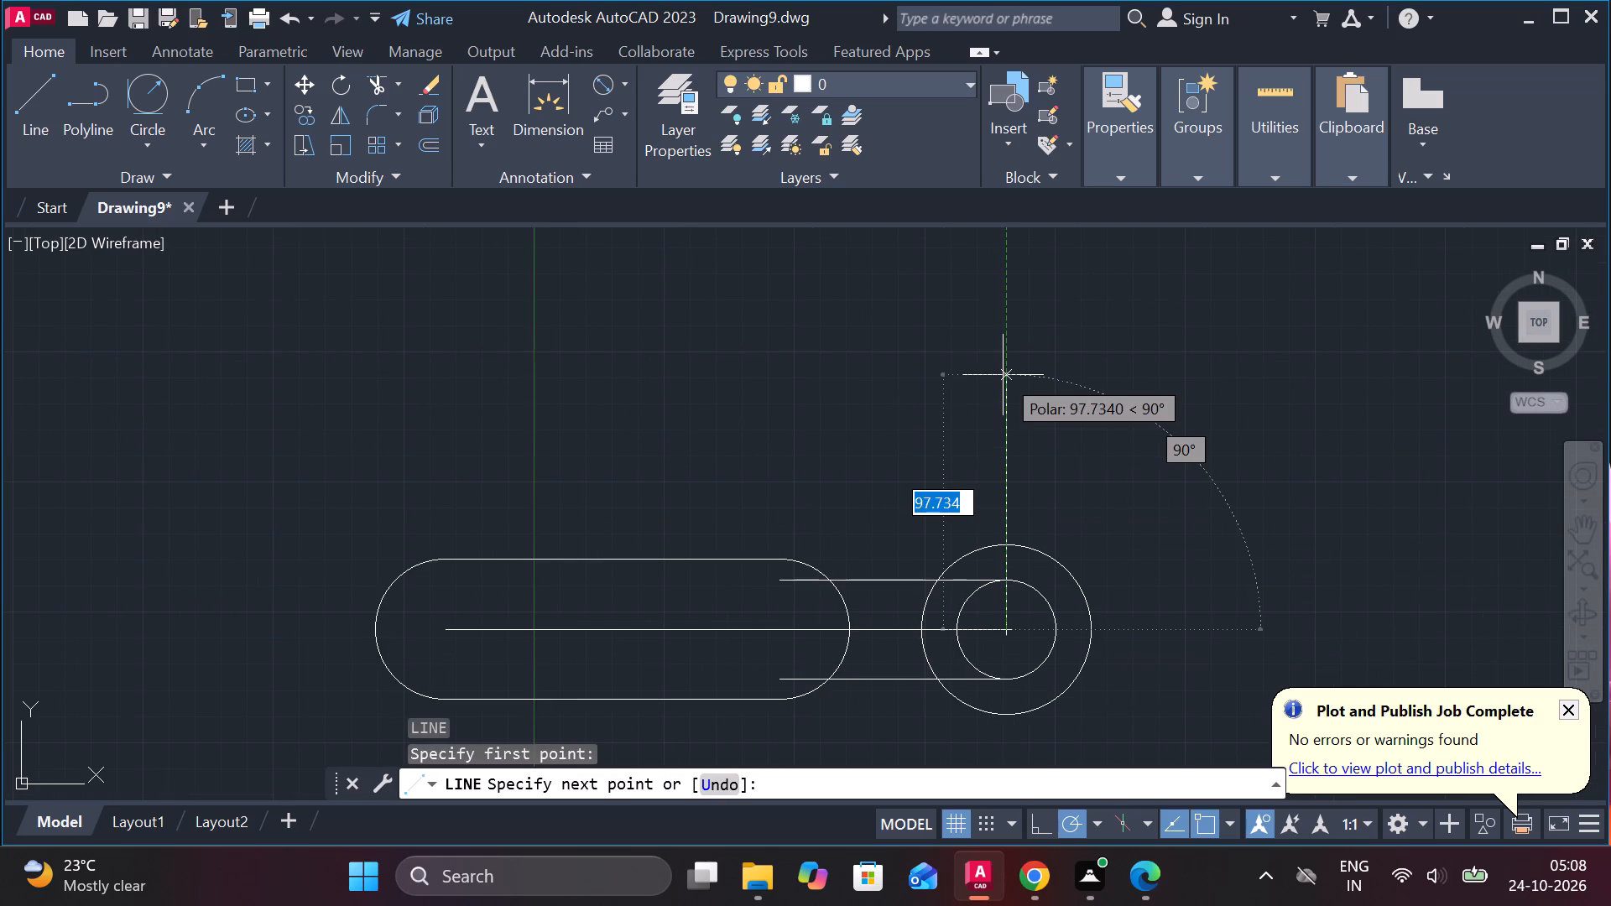
text(85)
key(Return)
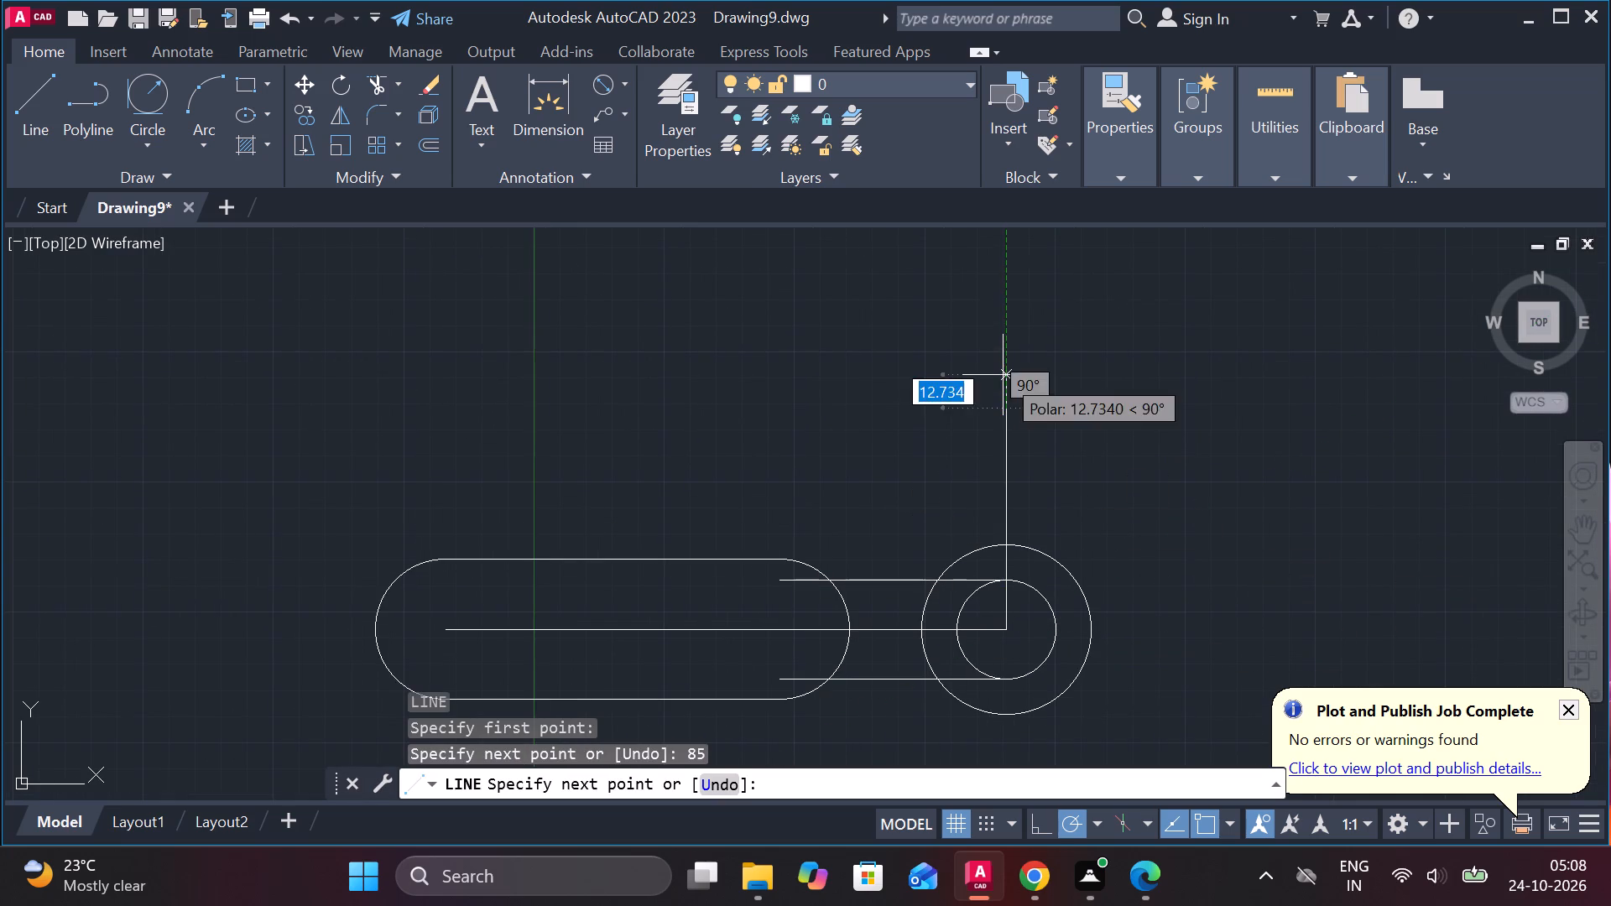
key(Escape)
Draw a circle of radius 20 centred on the top end of the vertical line.
text(C)
key(space)
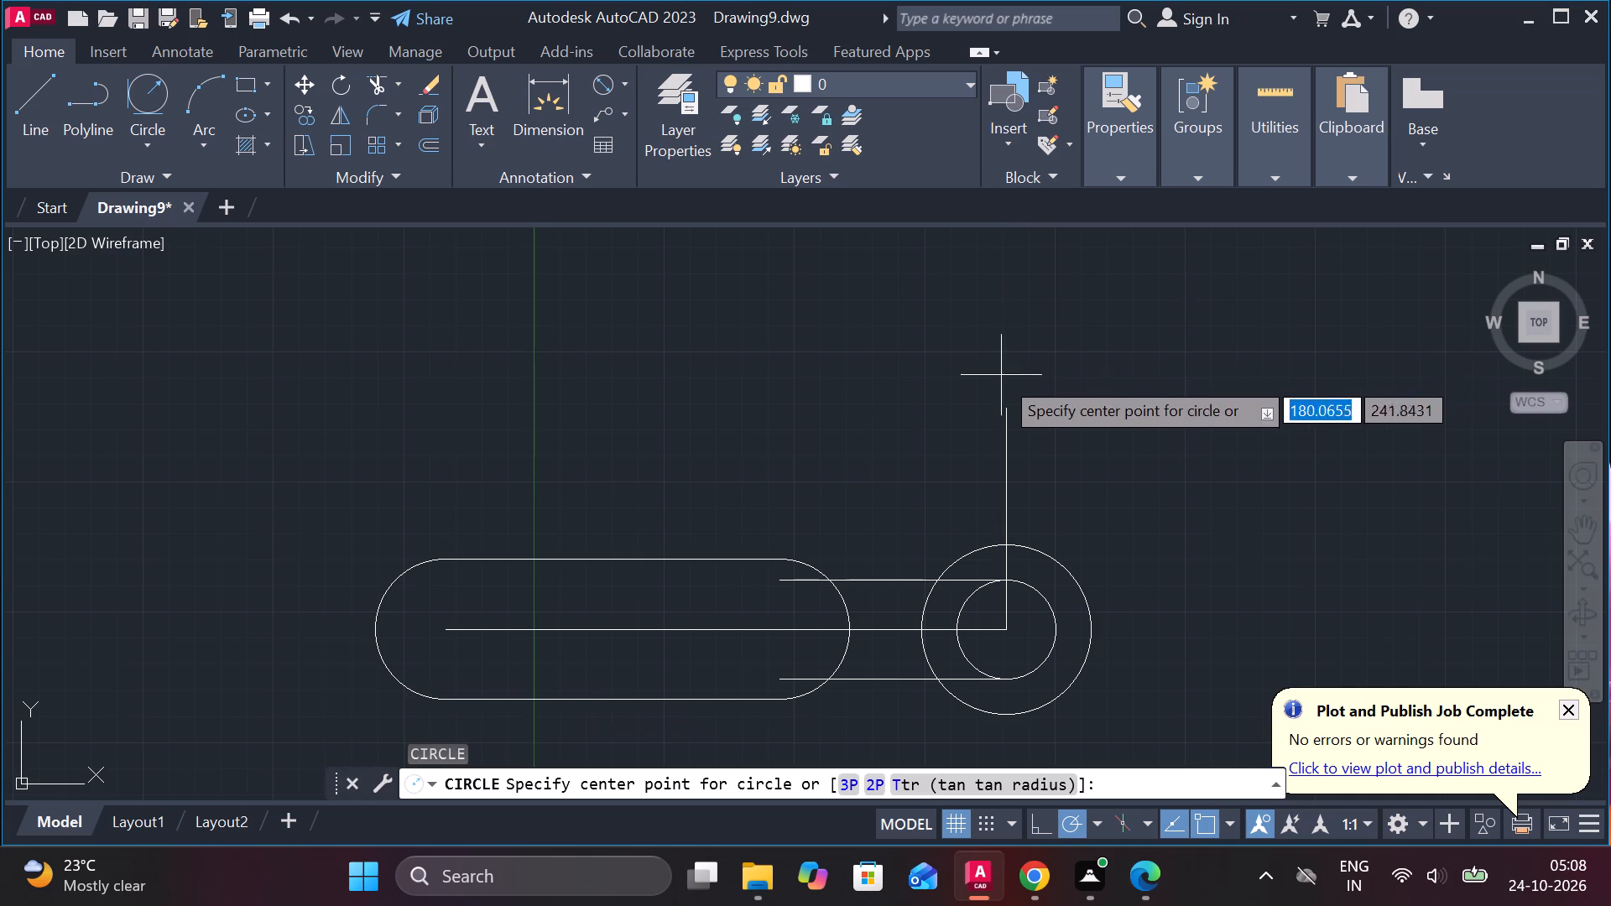
click(1000, 404)
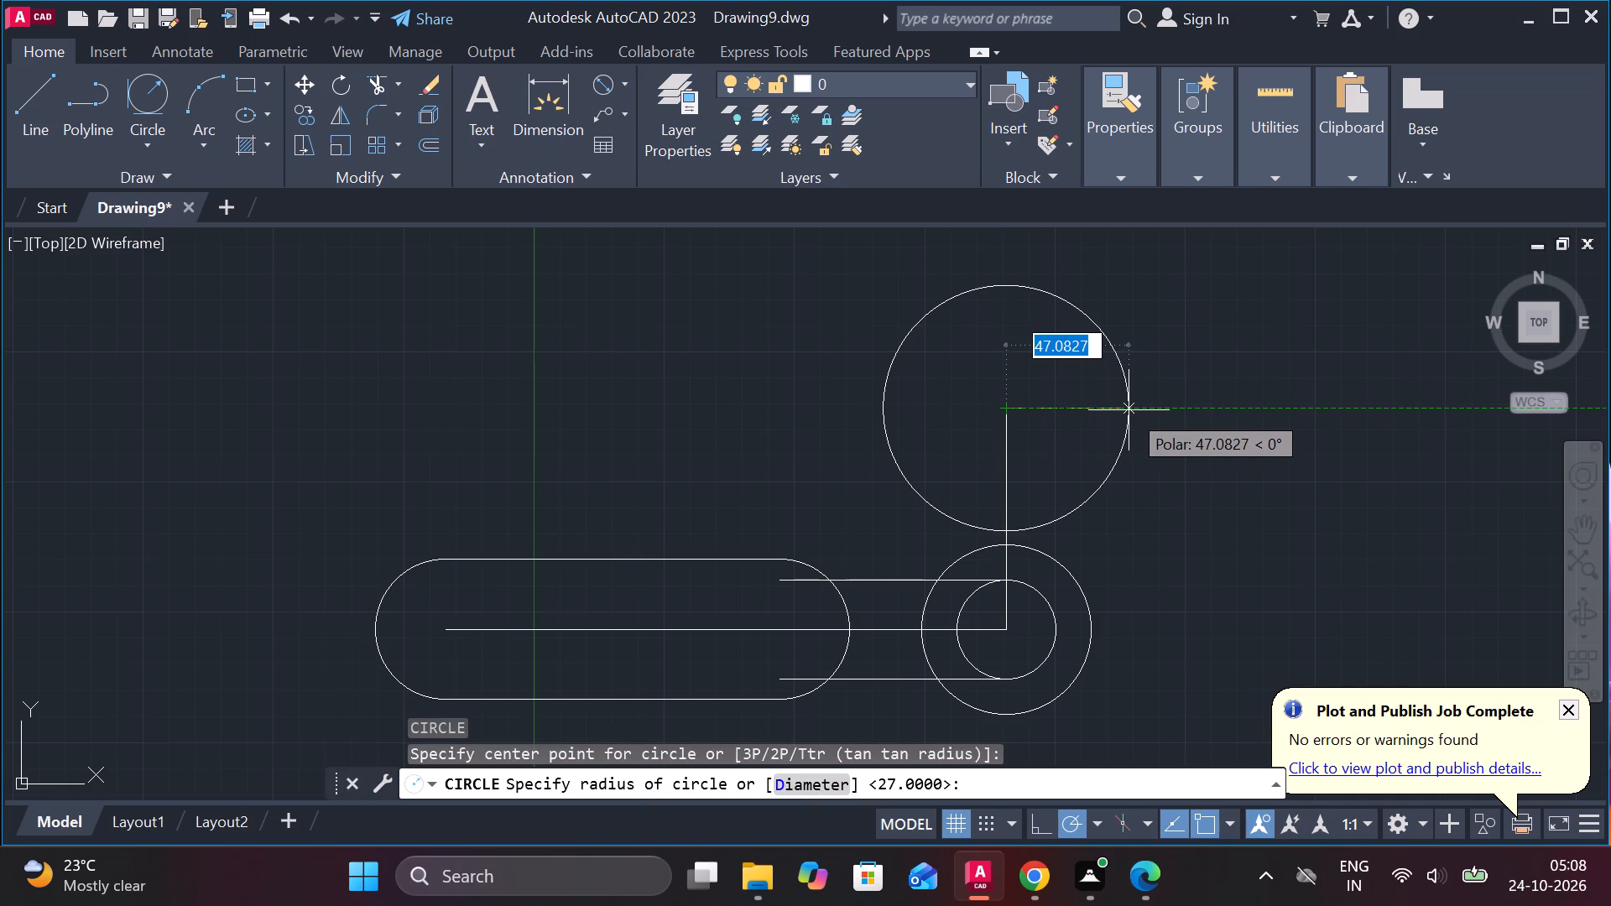
text(20)
key(Return)
Draw a concentric circle of diameter 20 inside the radius-20 circle at the top of the vertical line.
text(C)
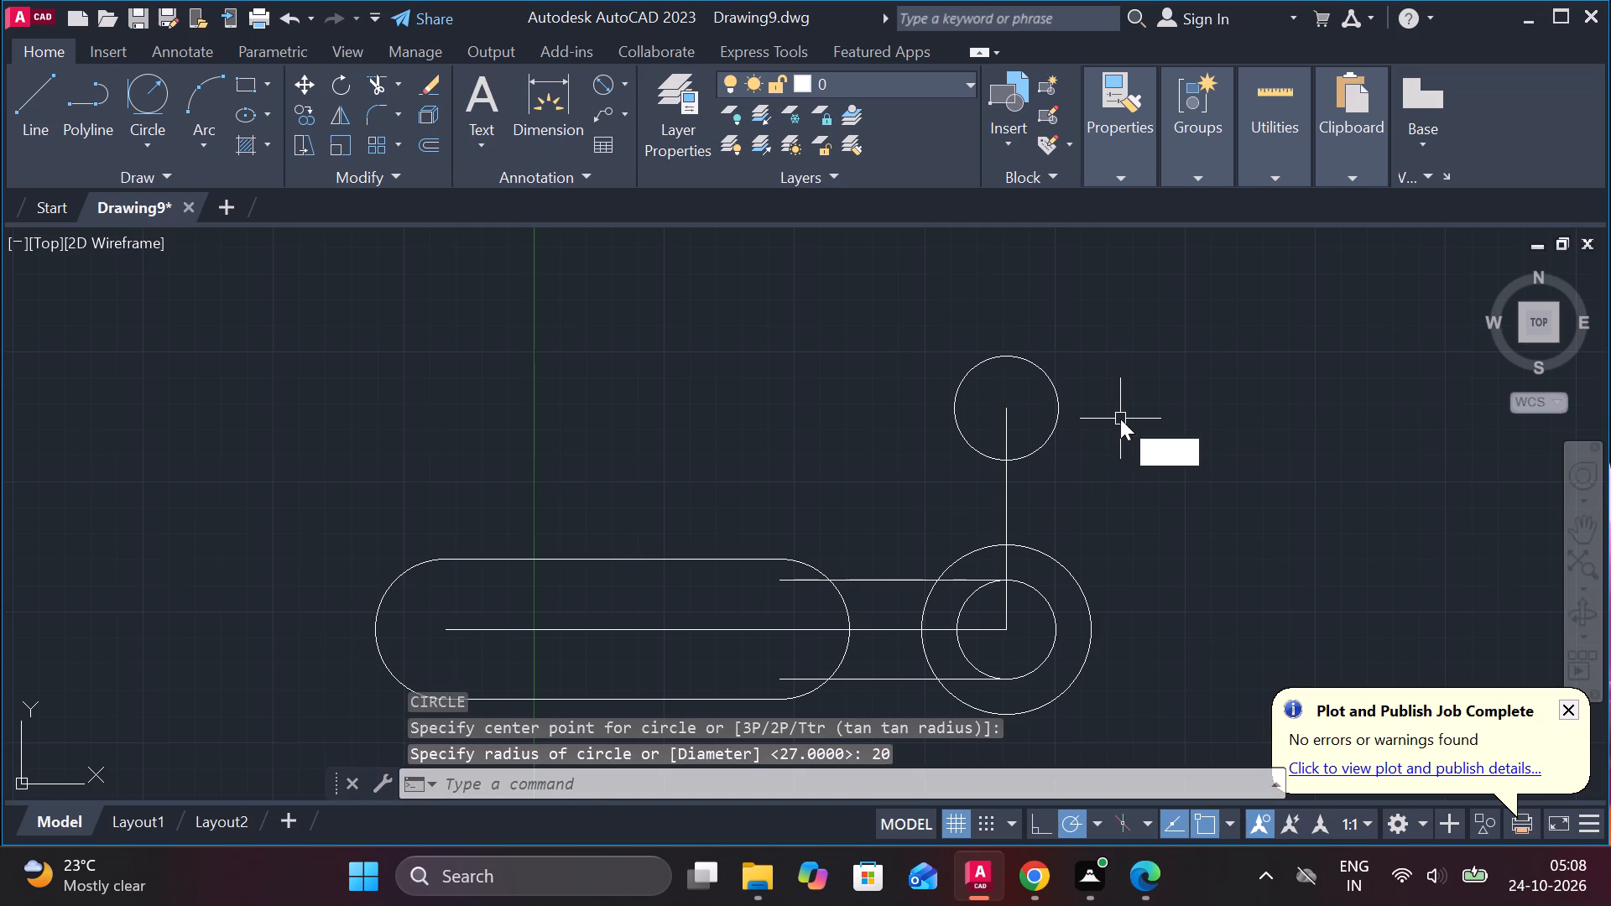
key(space)
click(999, 401)
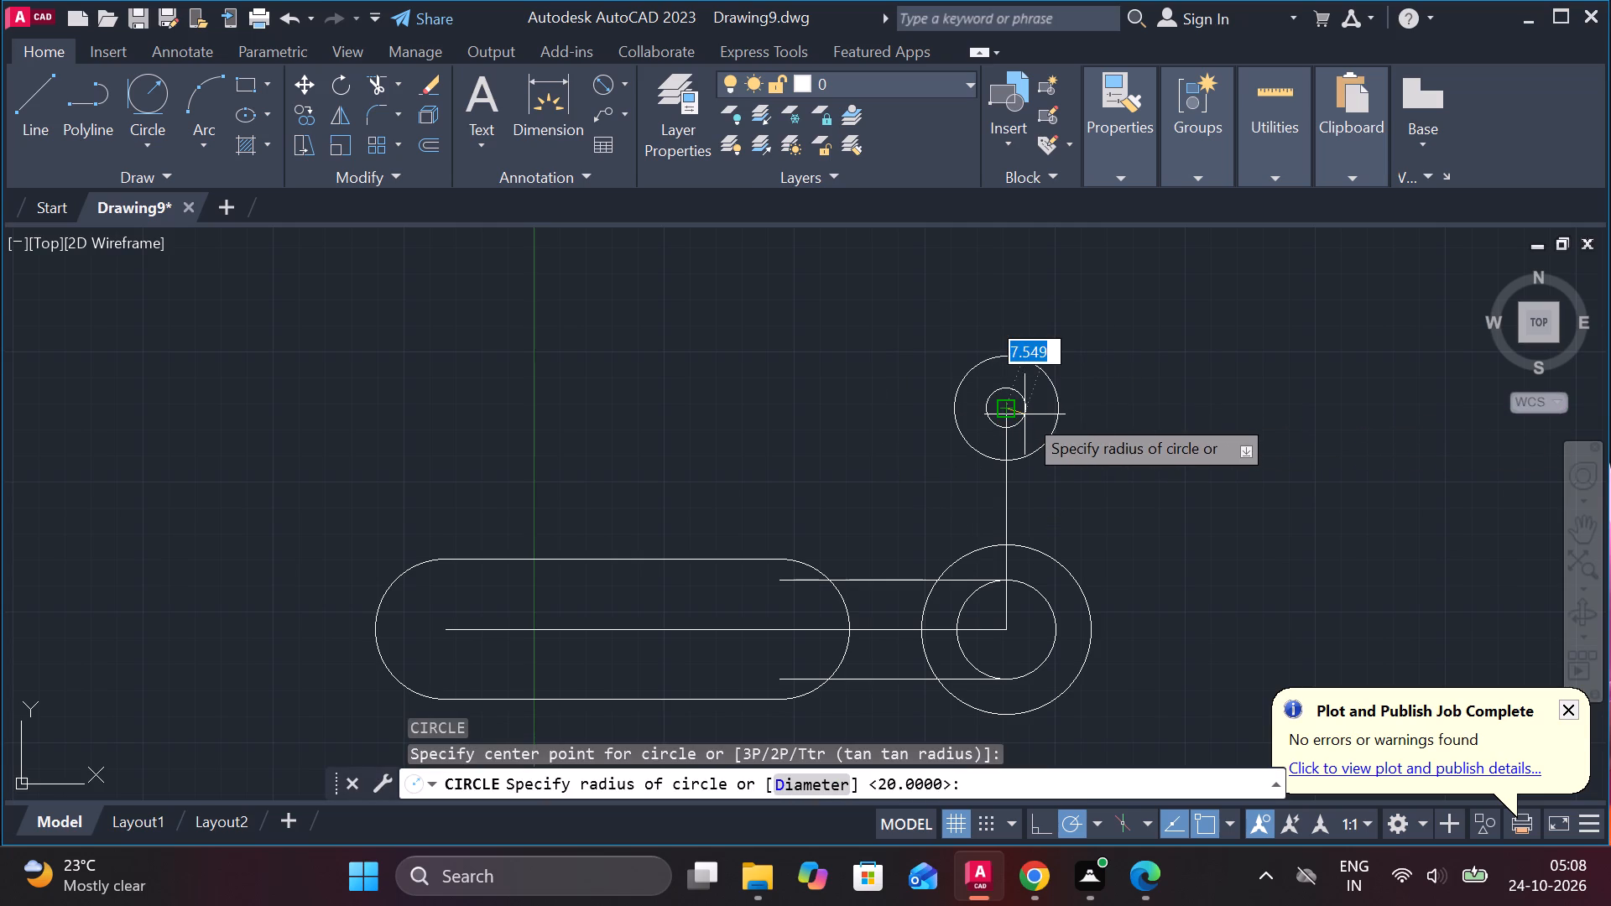
text(D 20)
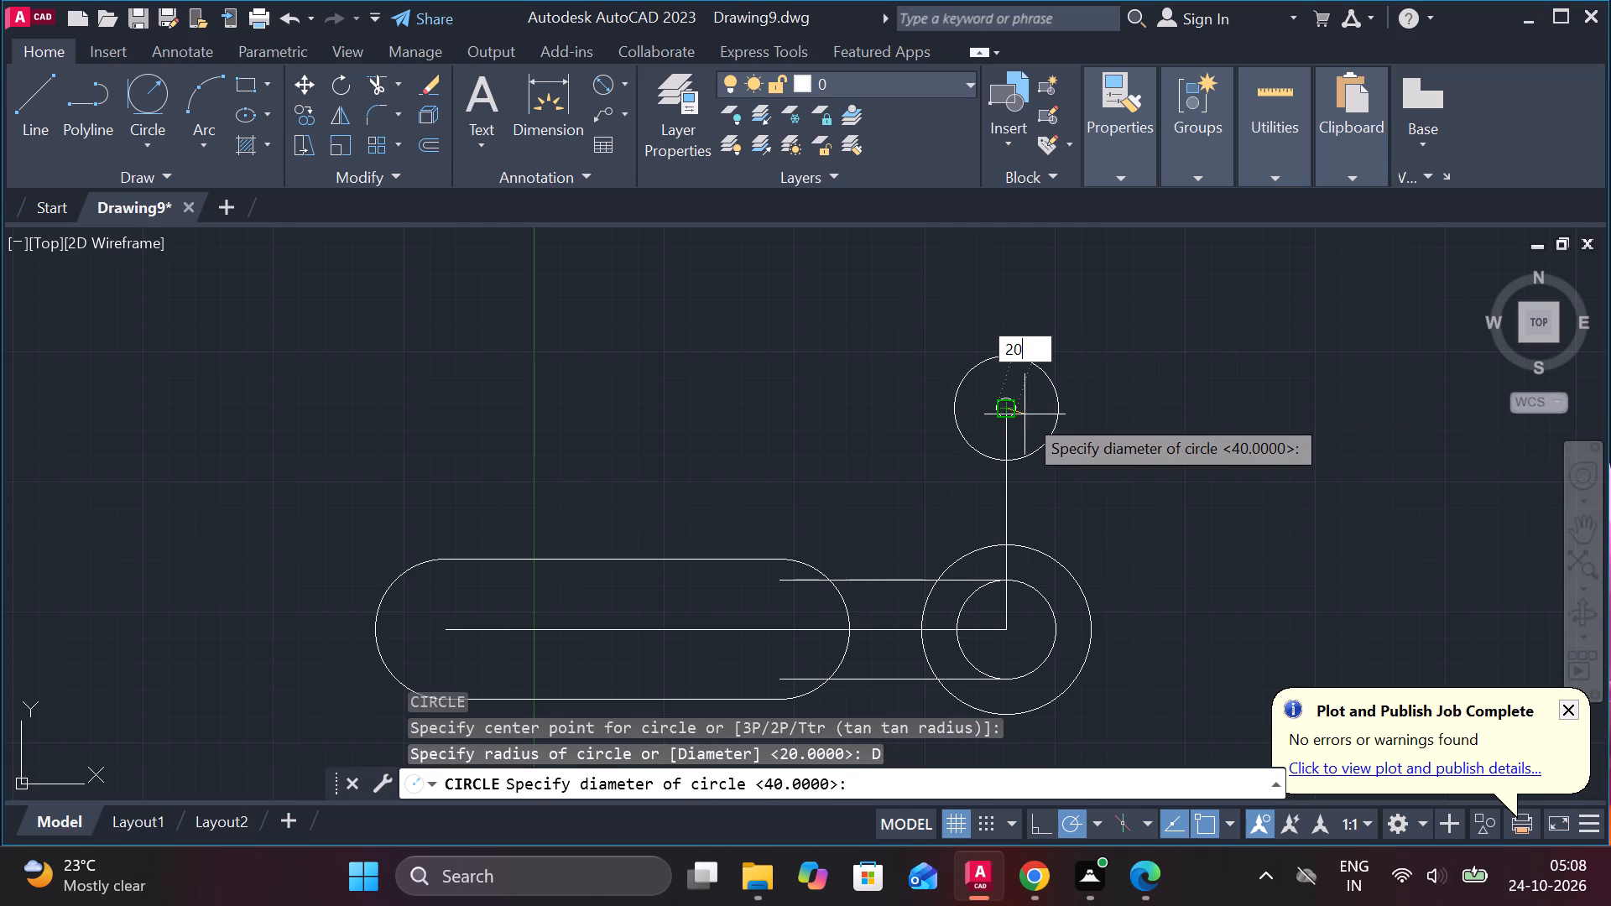
key(Return)
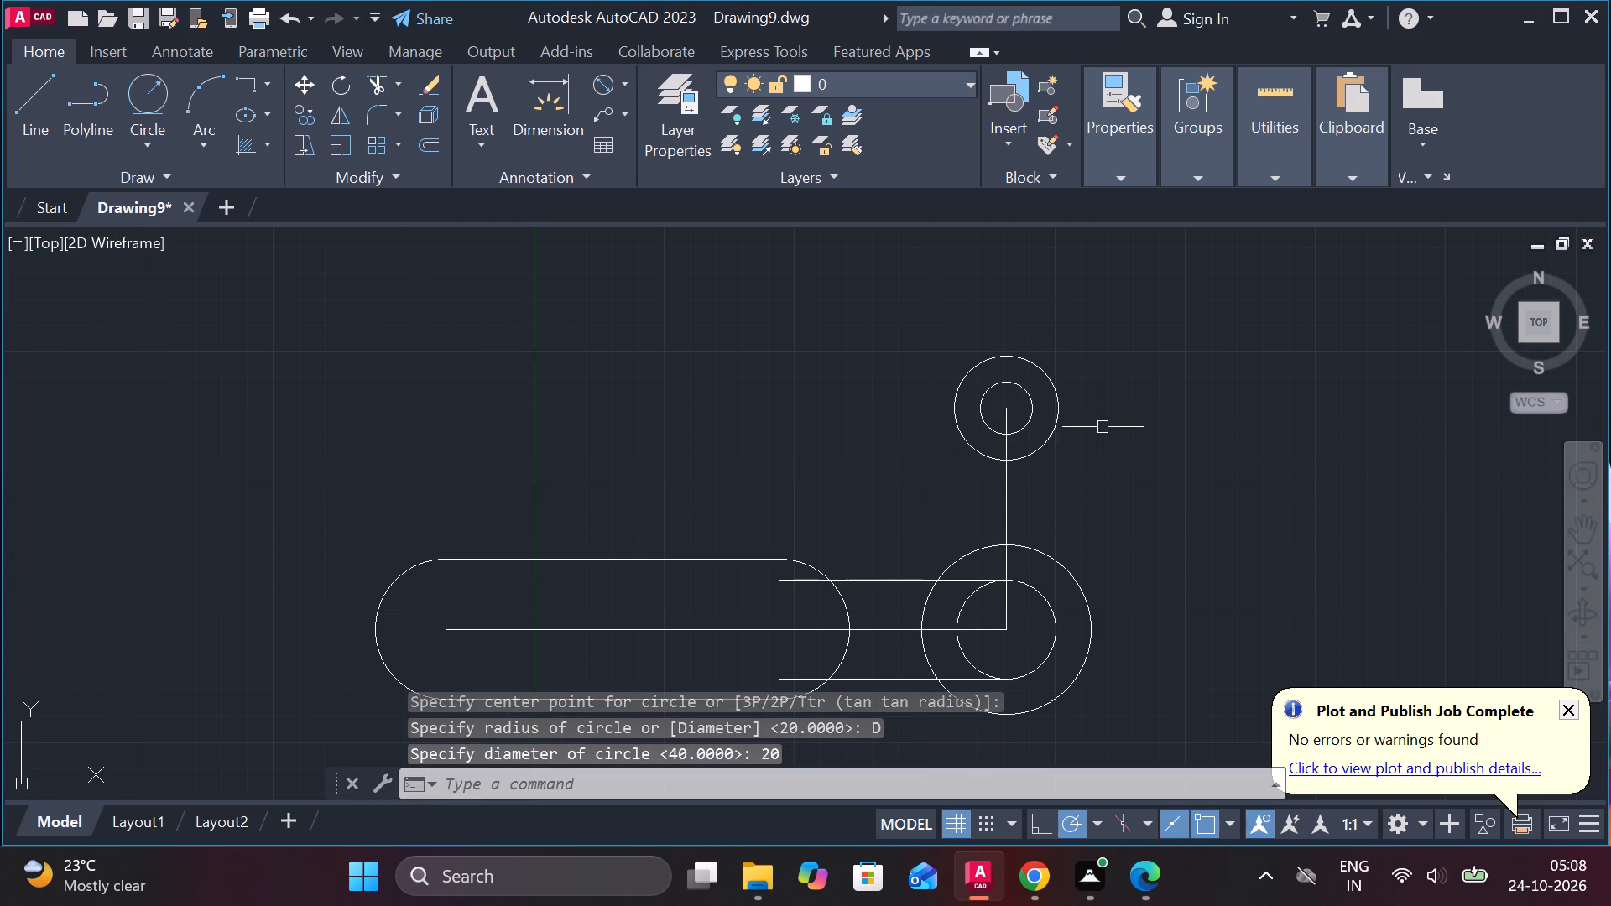
key(Escape)
Draw a line tangent to the right sides of the upper radius-20 circle and the larger lower circle using tangent snaps.
key(l)
key(Return)
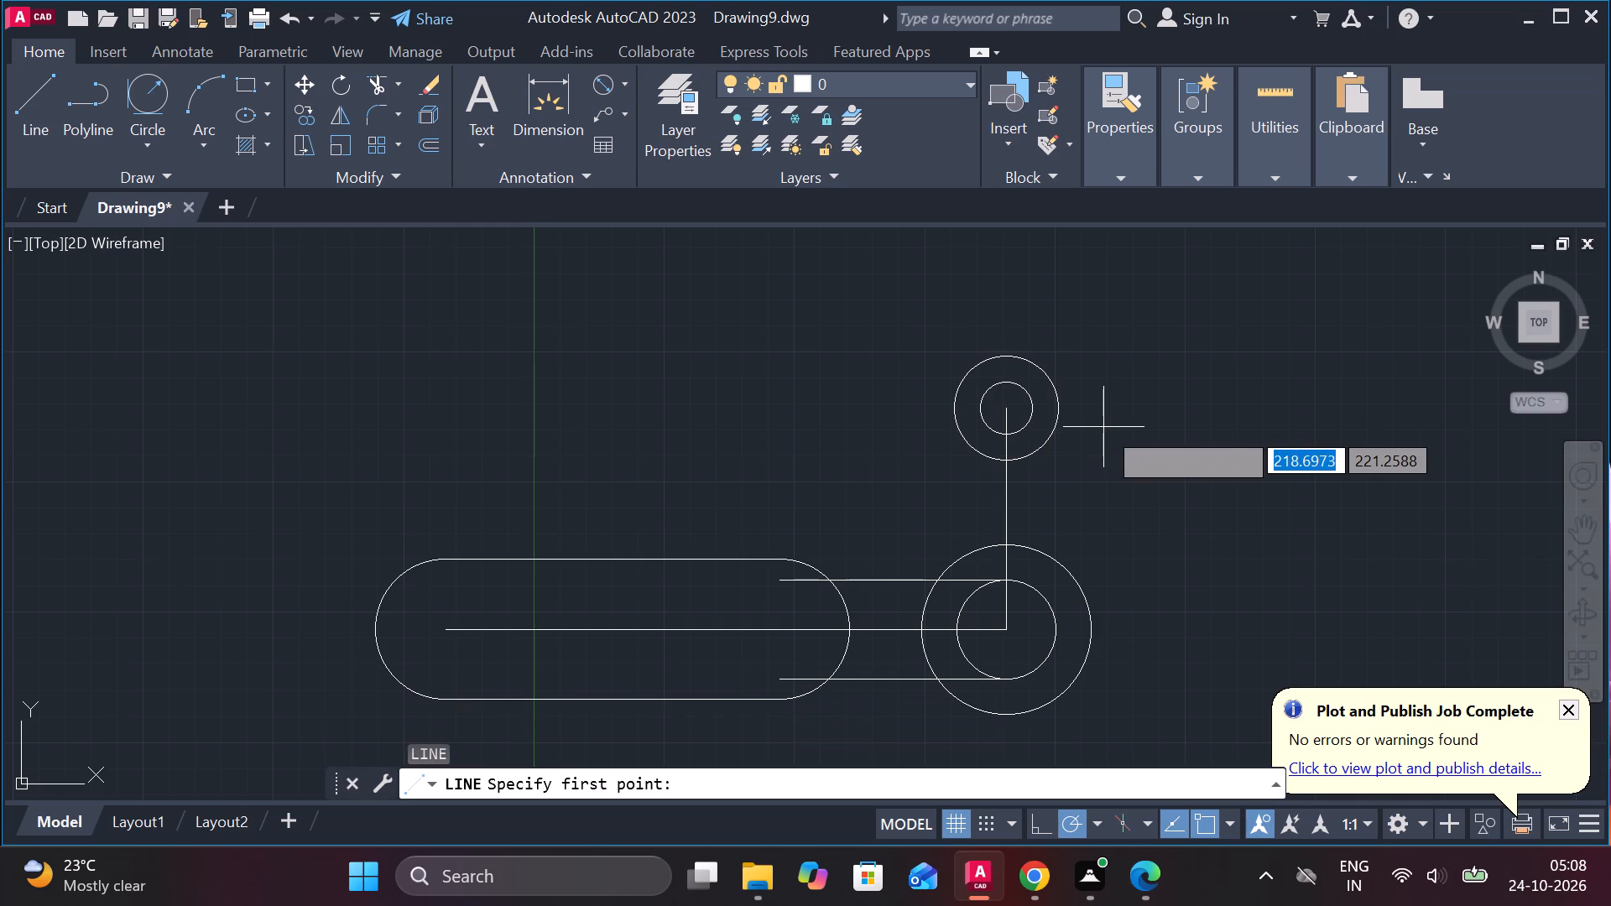
text(TAN)
key(Return)
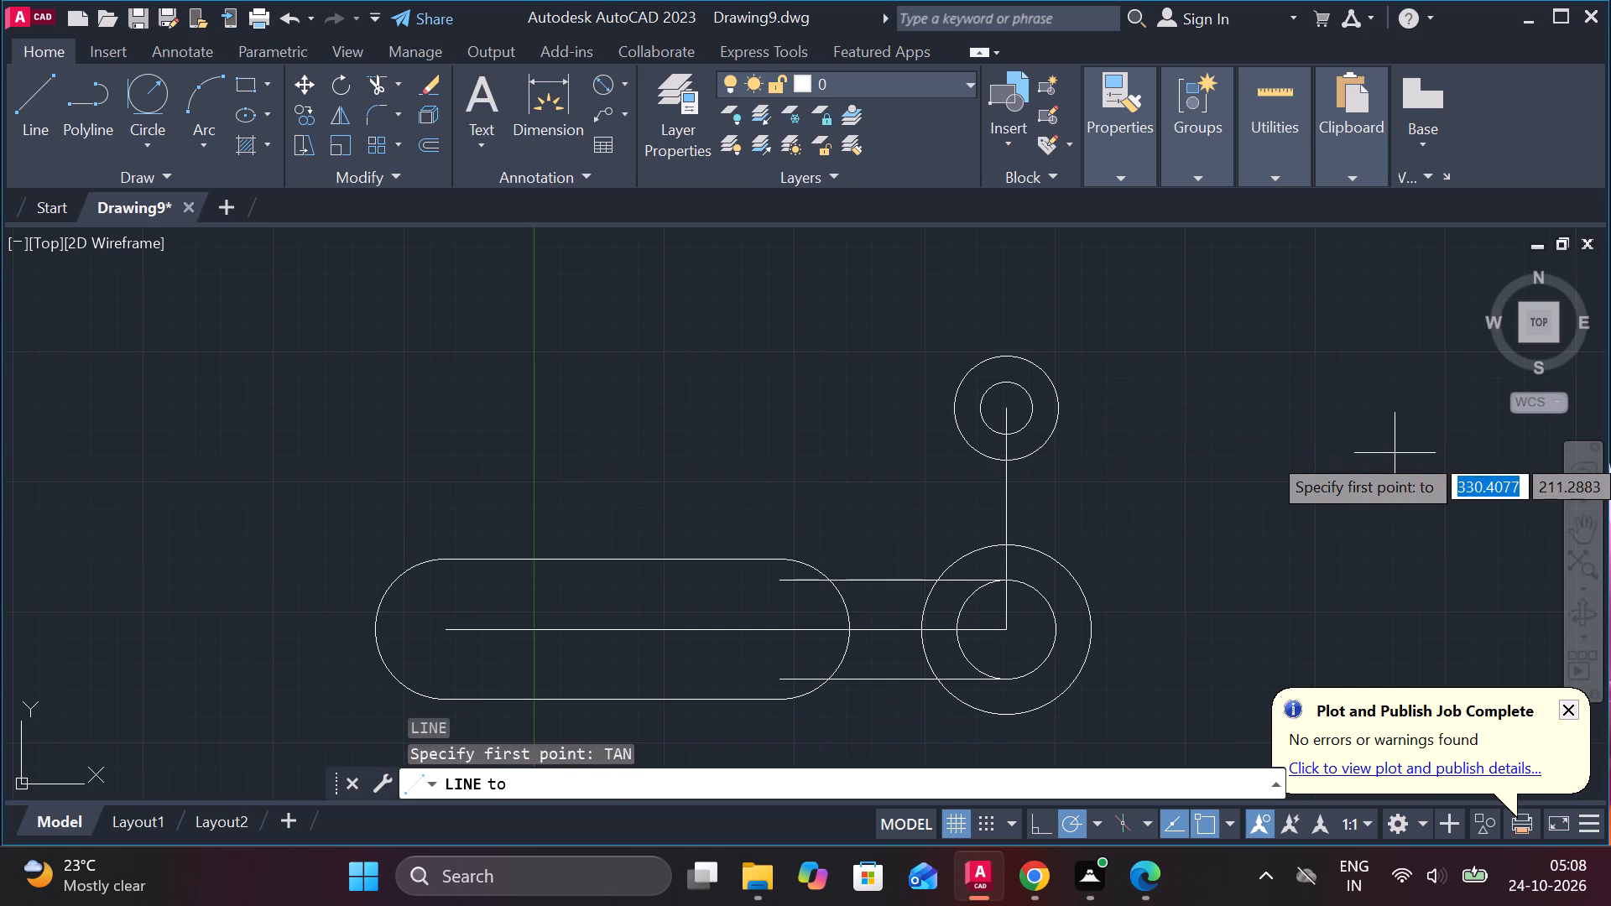
click(1046, 388)
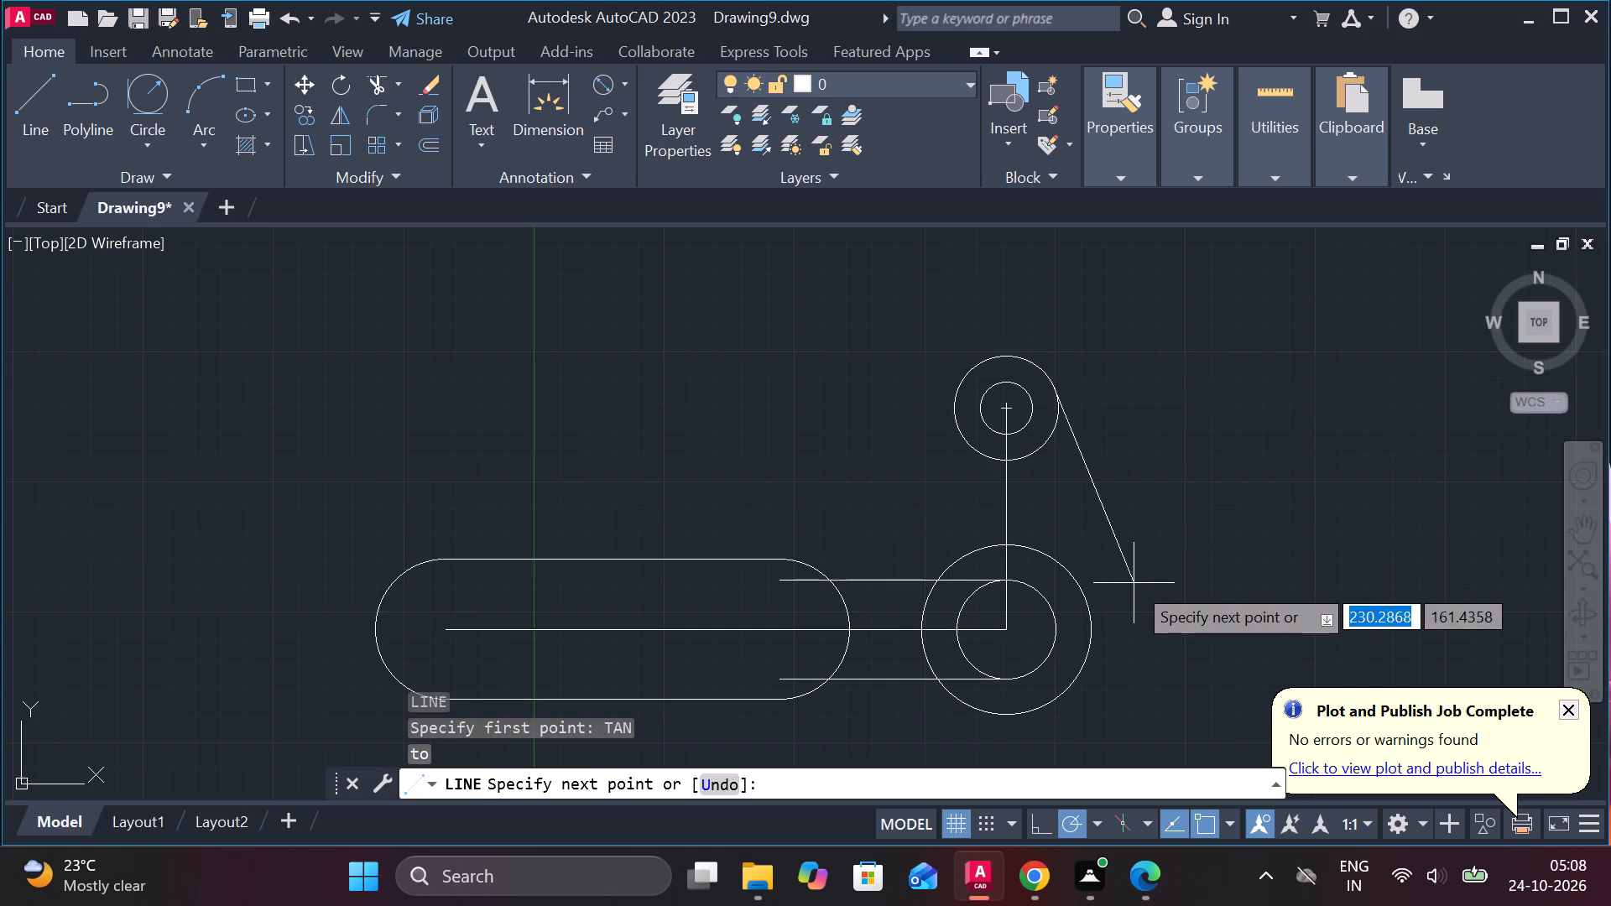
text(TAN)
key(space)
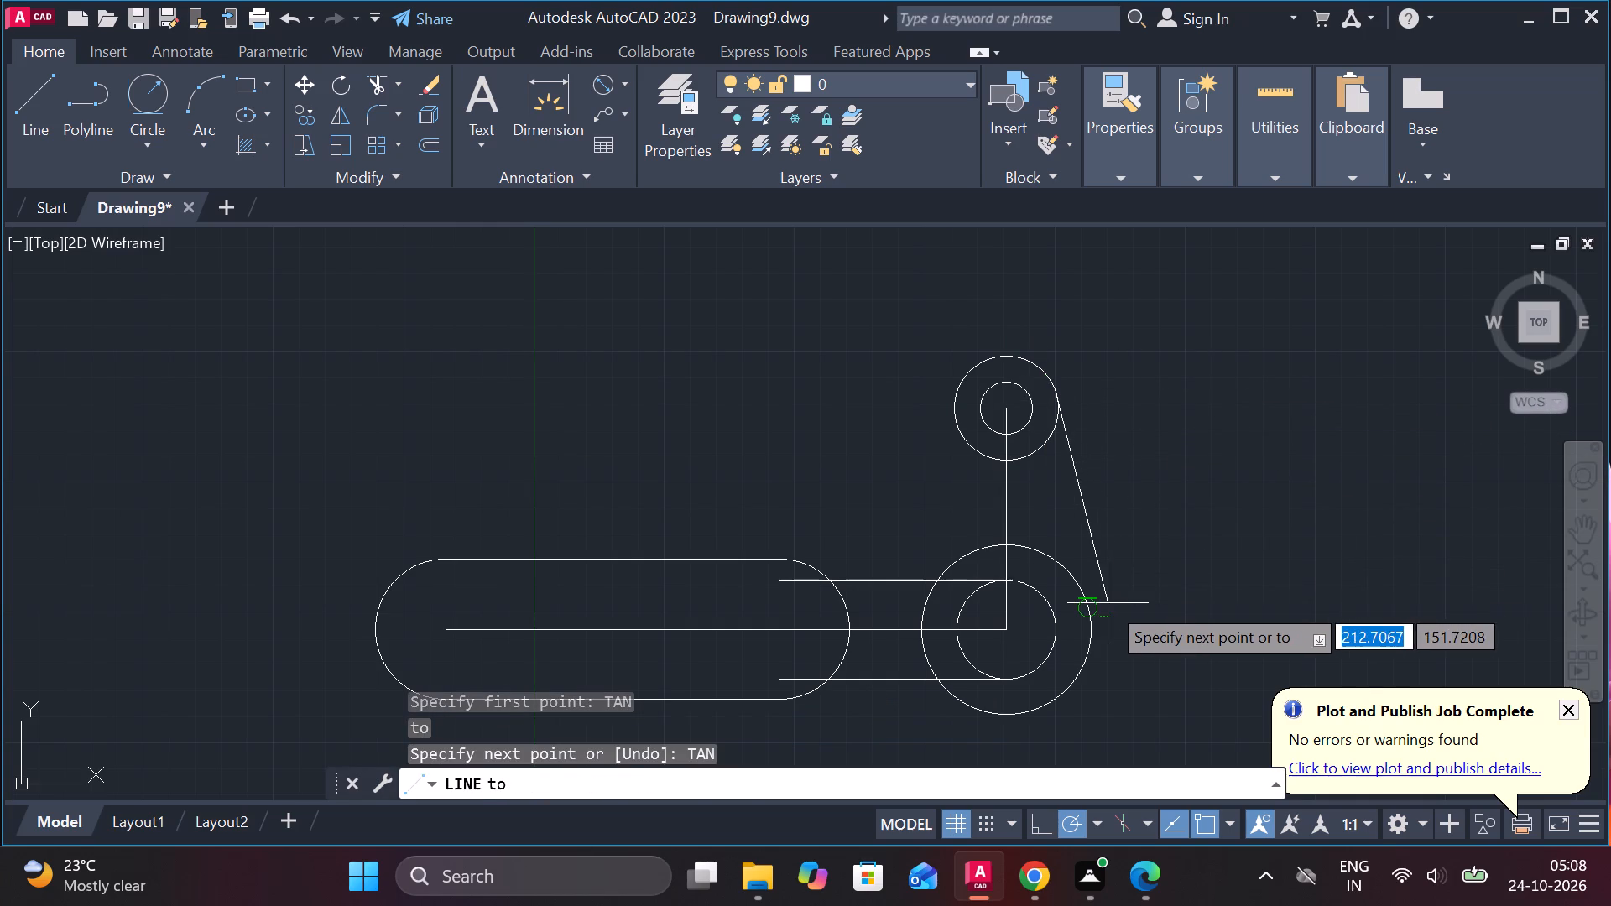
click(1108, 603)
key(grave)
key(Escape)
key(Escape)
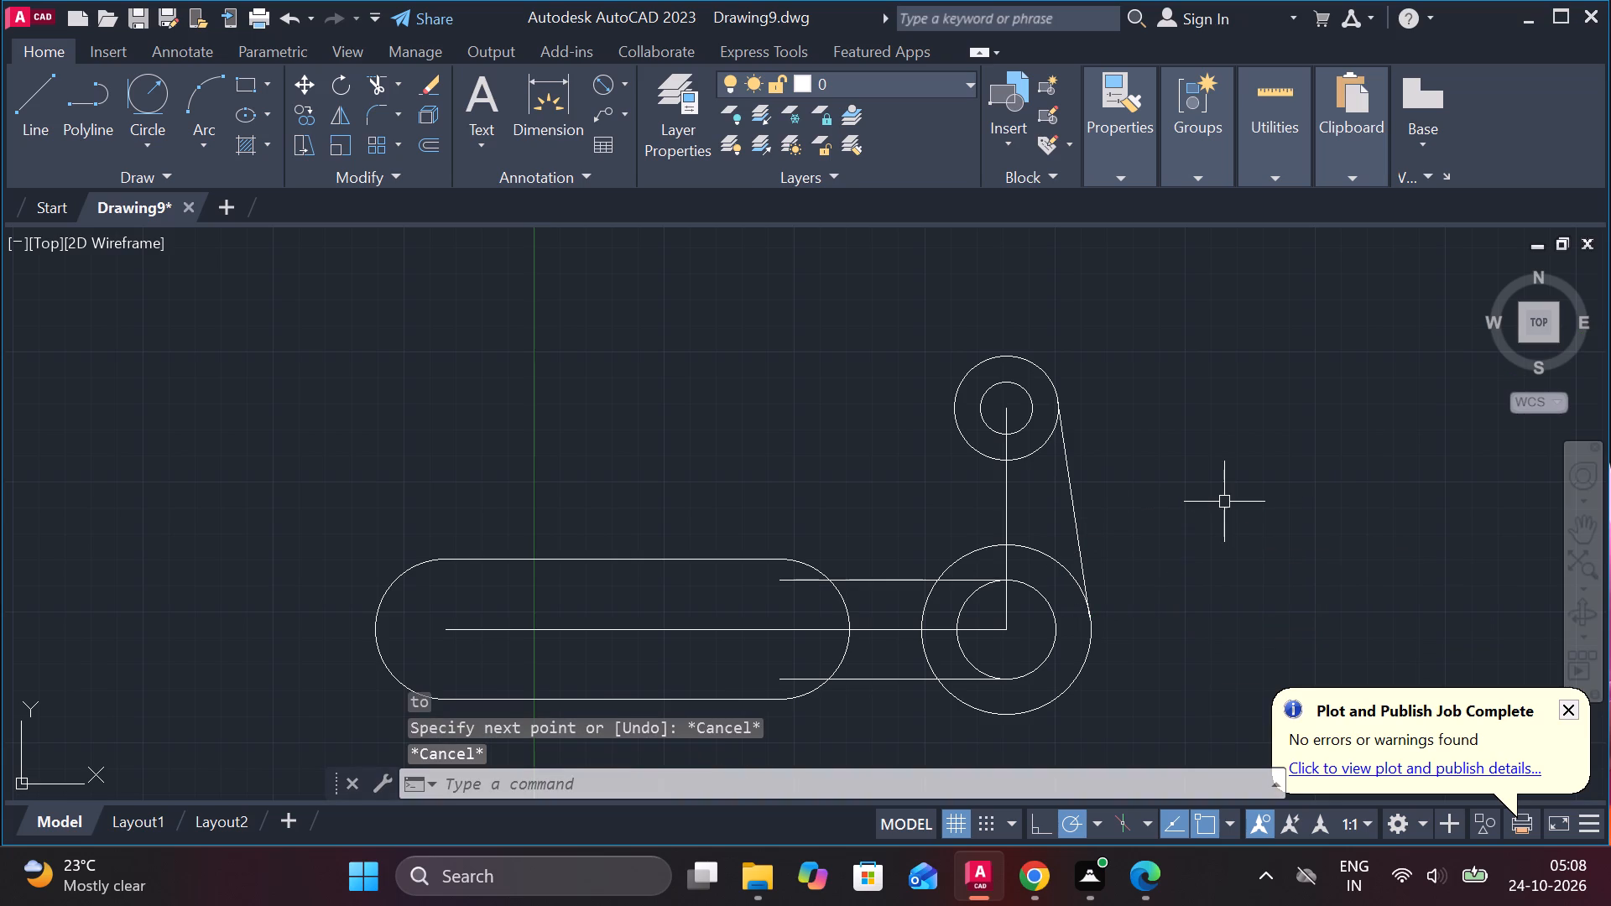
Draw a line tangent to the left sides of the upper radius-20 circle and the larger lower circle using tangent snaps.
key(l)
key(Return)
text(TAN)
key(space)
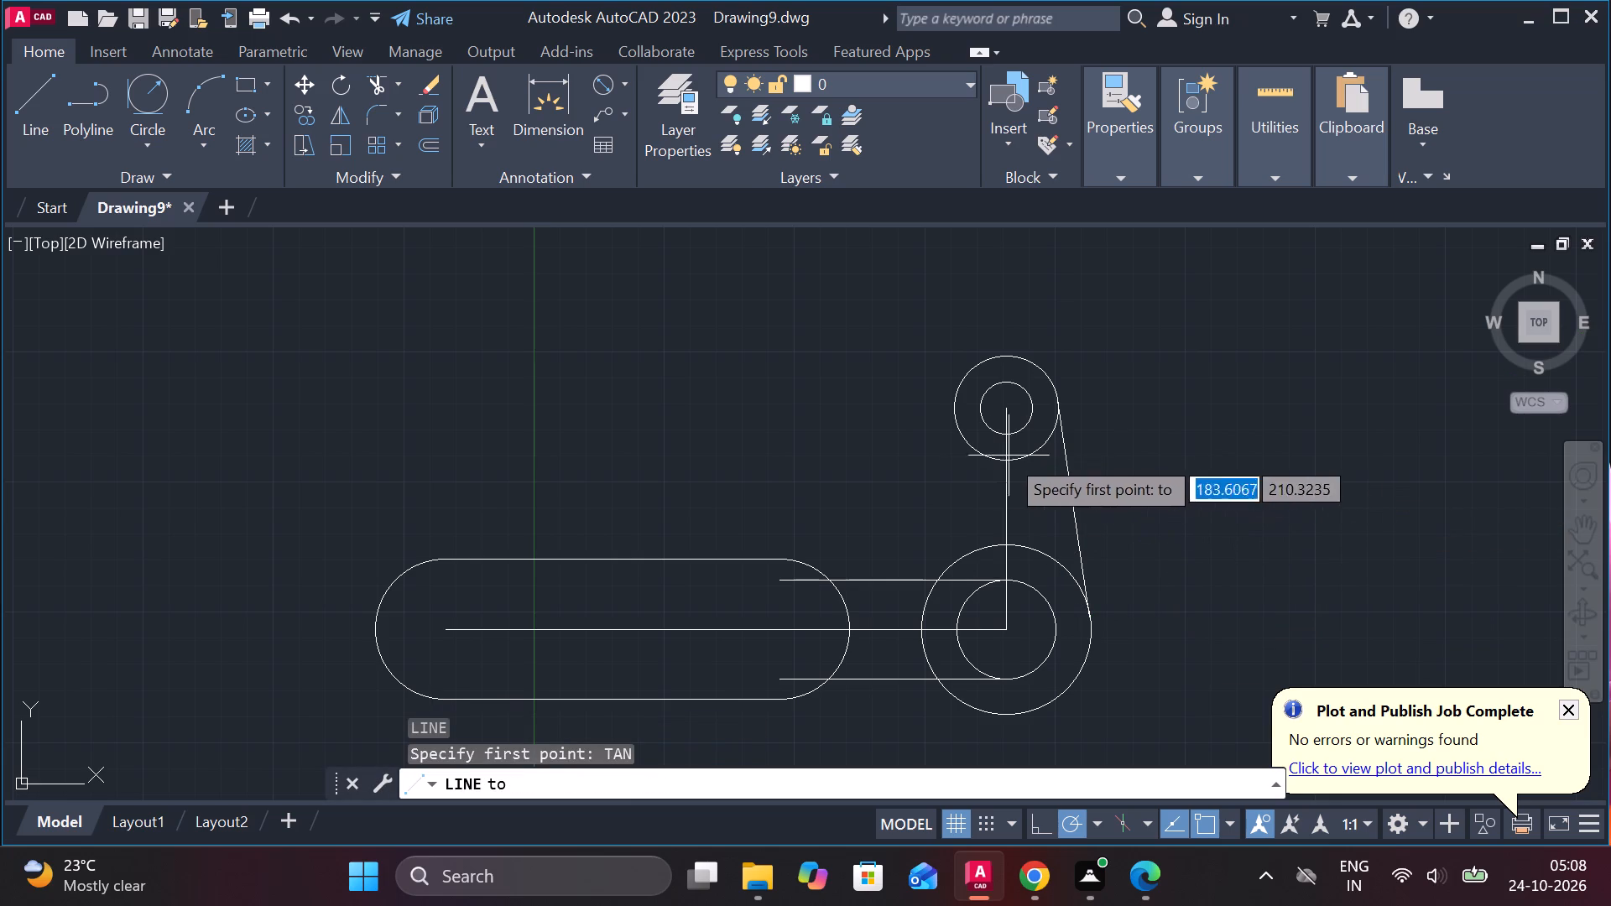
click(948, 387)
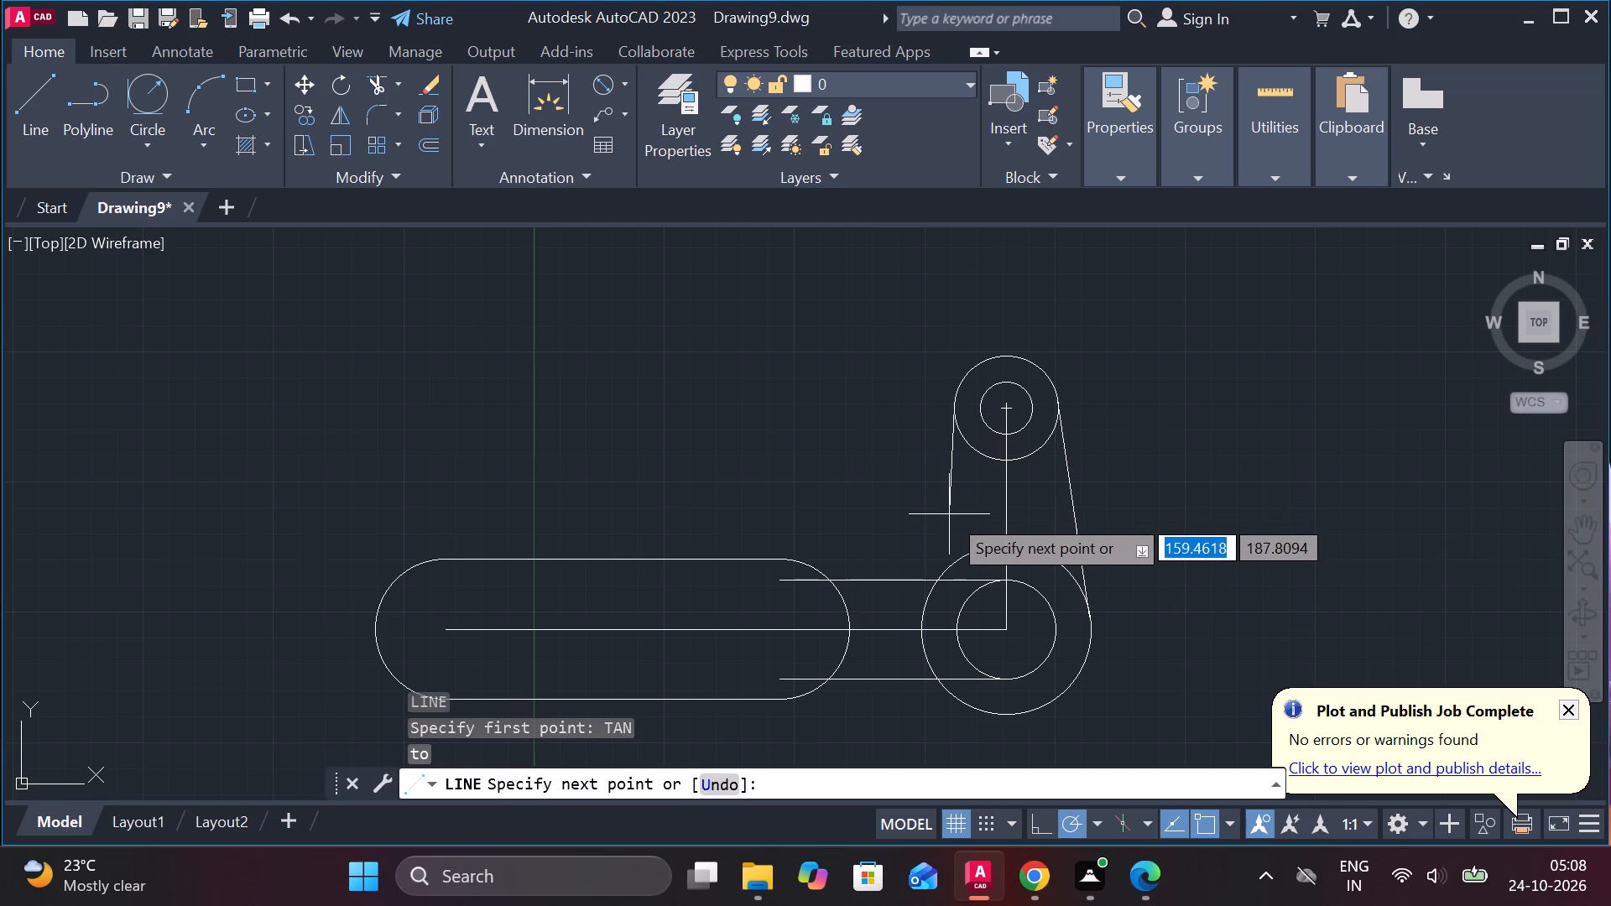
middle_drag(949, 514, 934, 441)
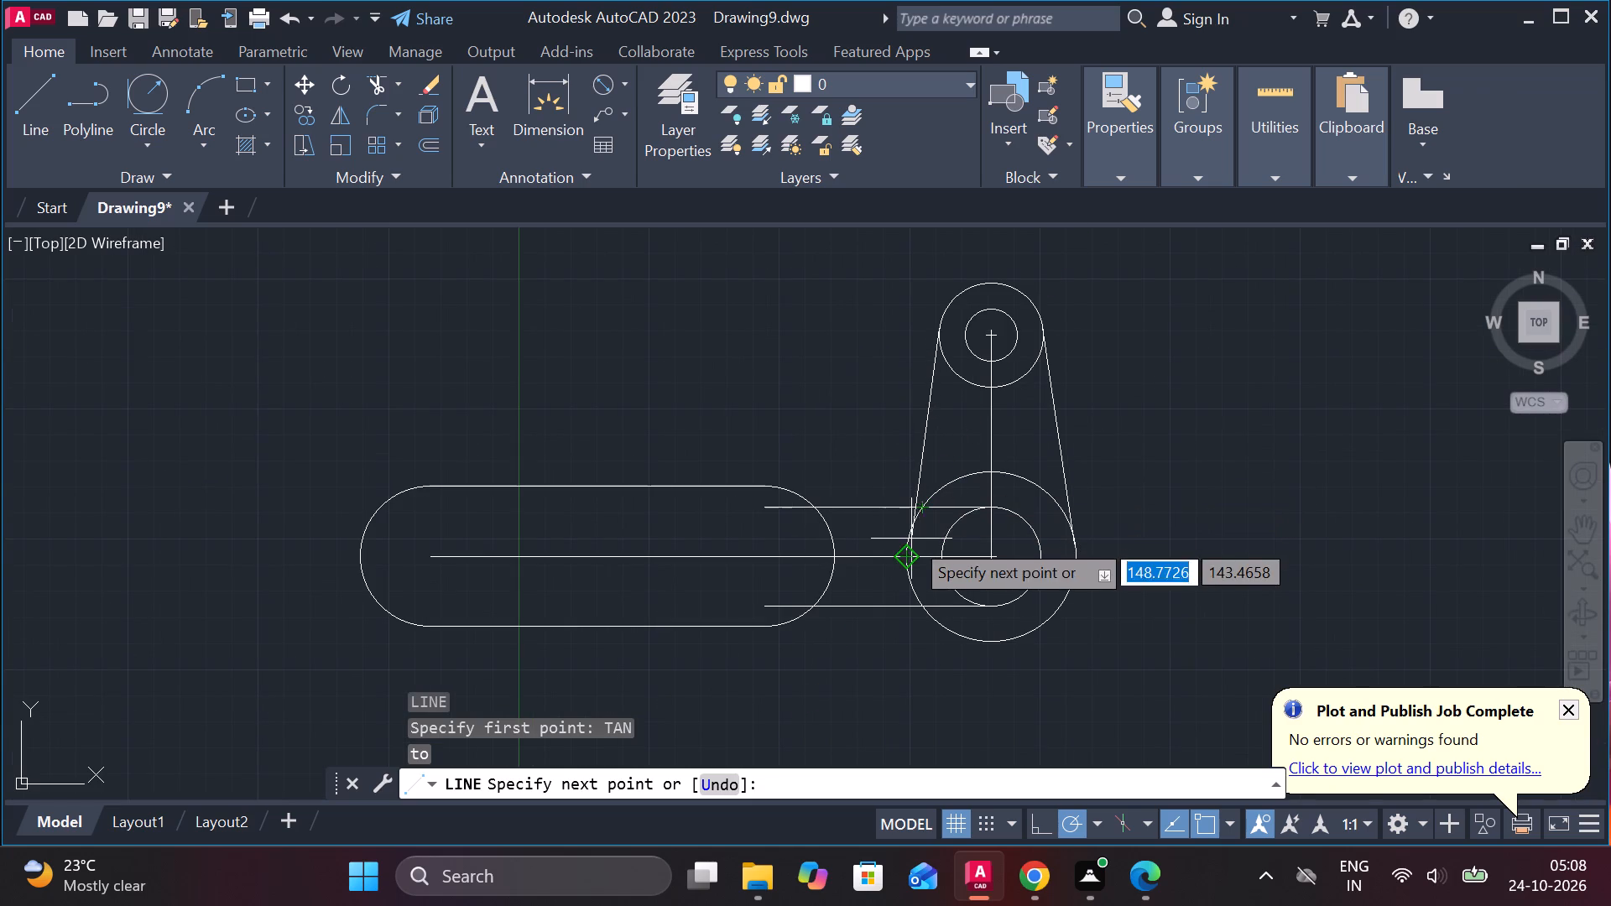
scroll(911, 505, up, 2)
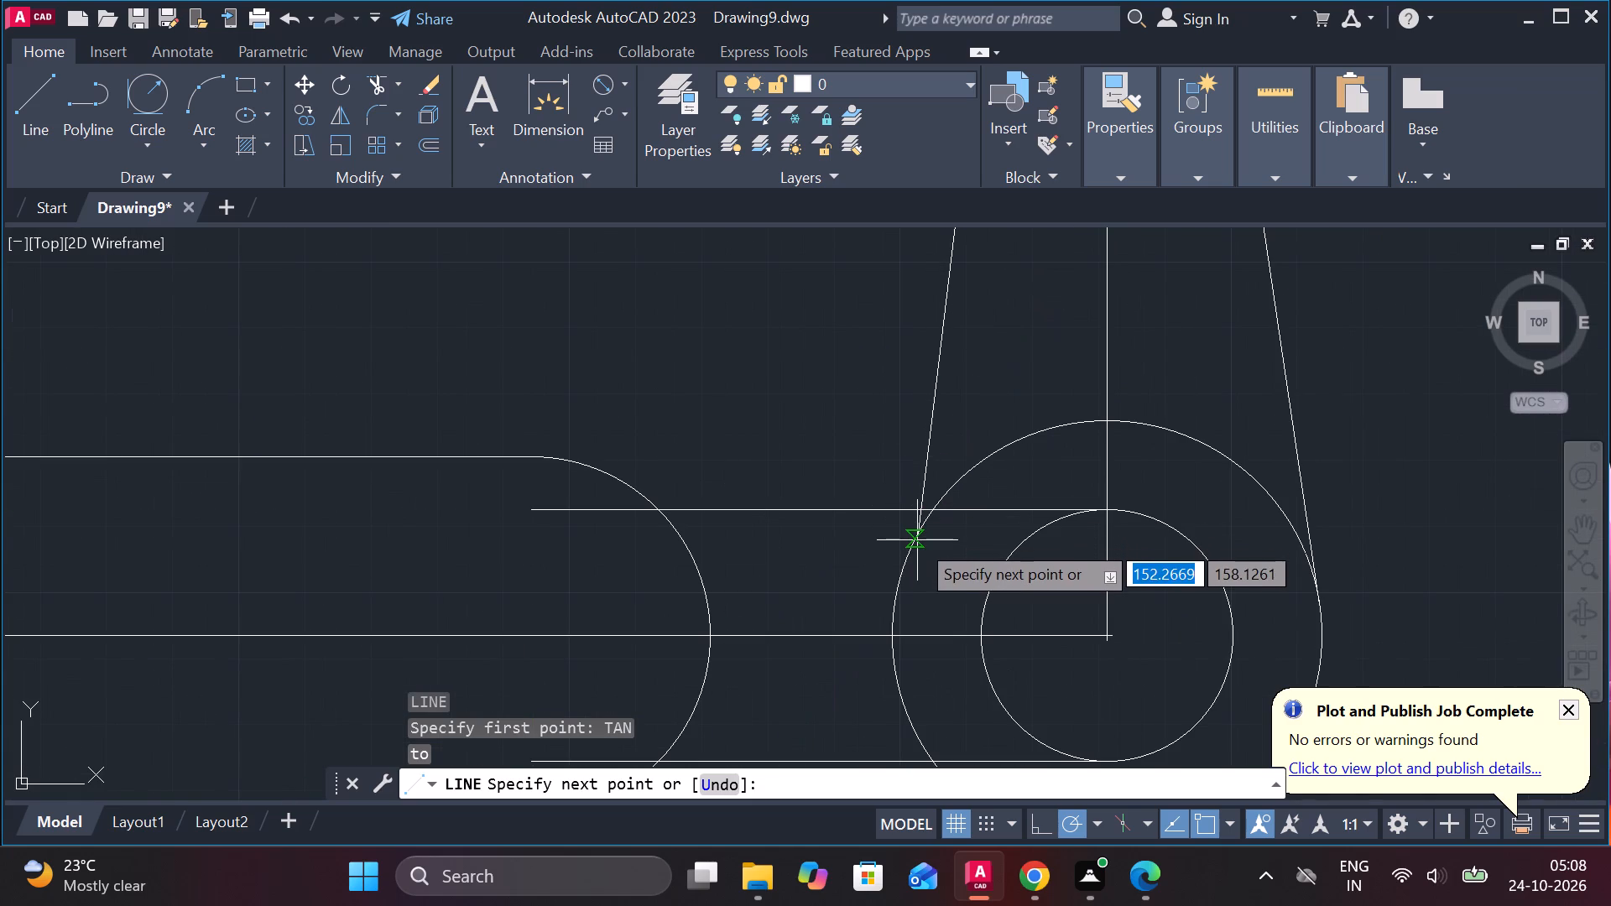
text(TAN)
key(Return)
click(917, 533)
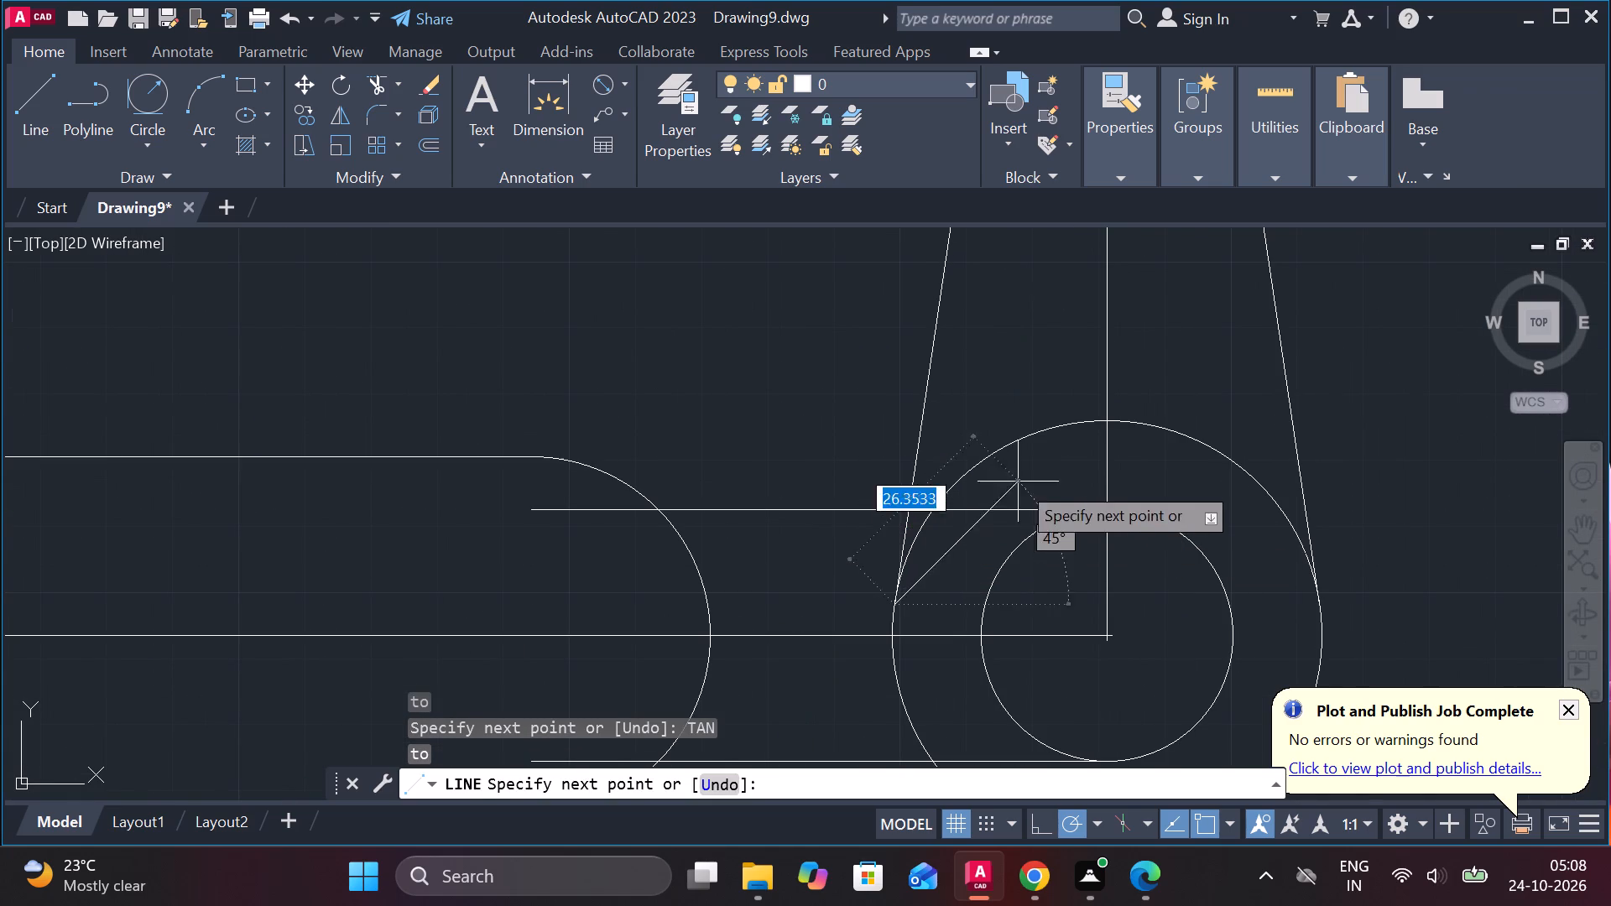
key(Escape)
key(Escape)
Trim the upper arm line and the left tangent line back to the corner where they cross.
text(TR)
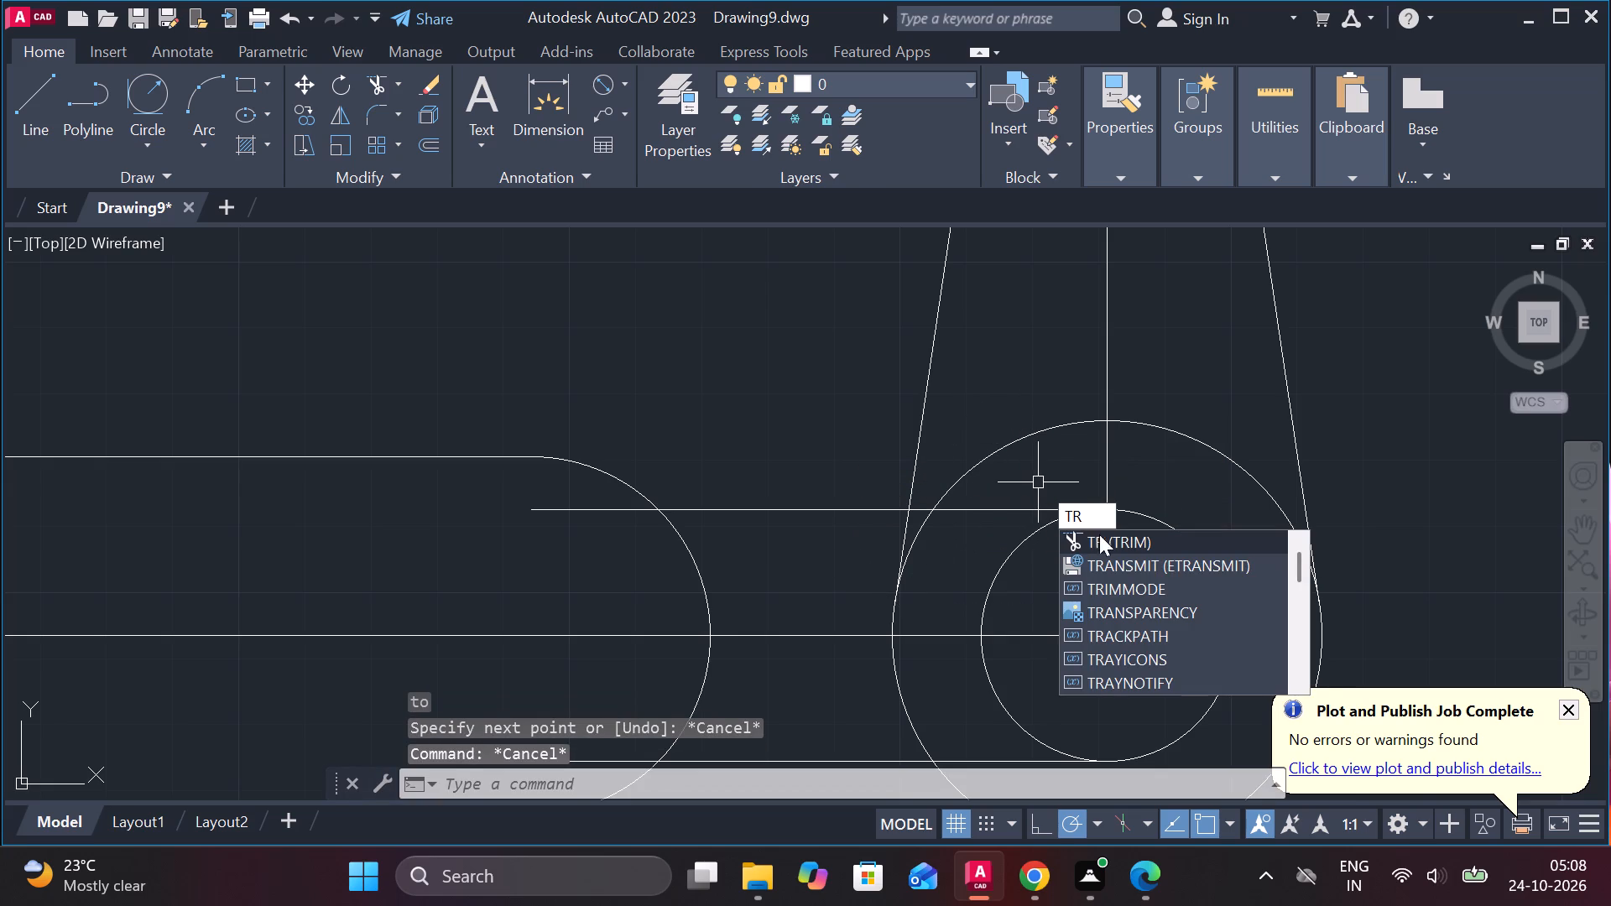
click(1109, 534)
click(1049, 515)
scroll(929, 518, up, 3)
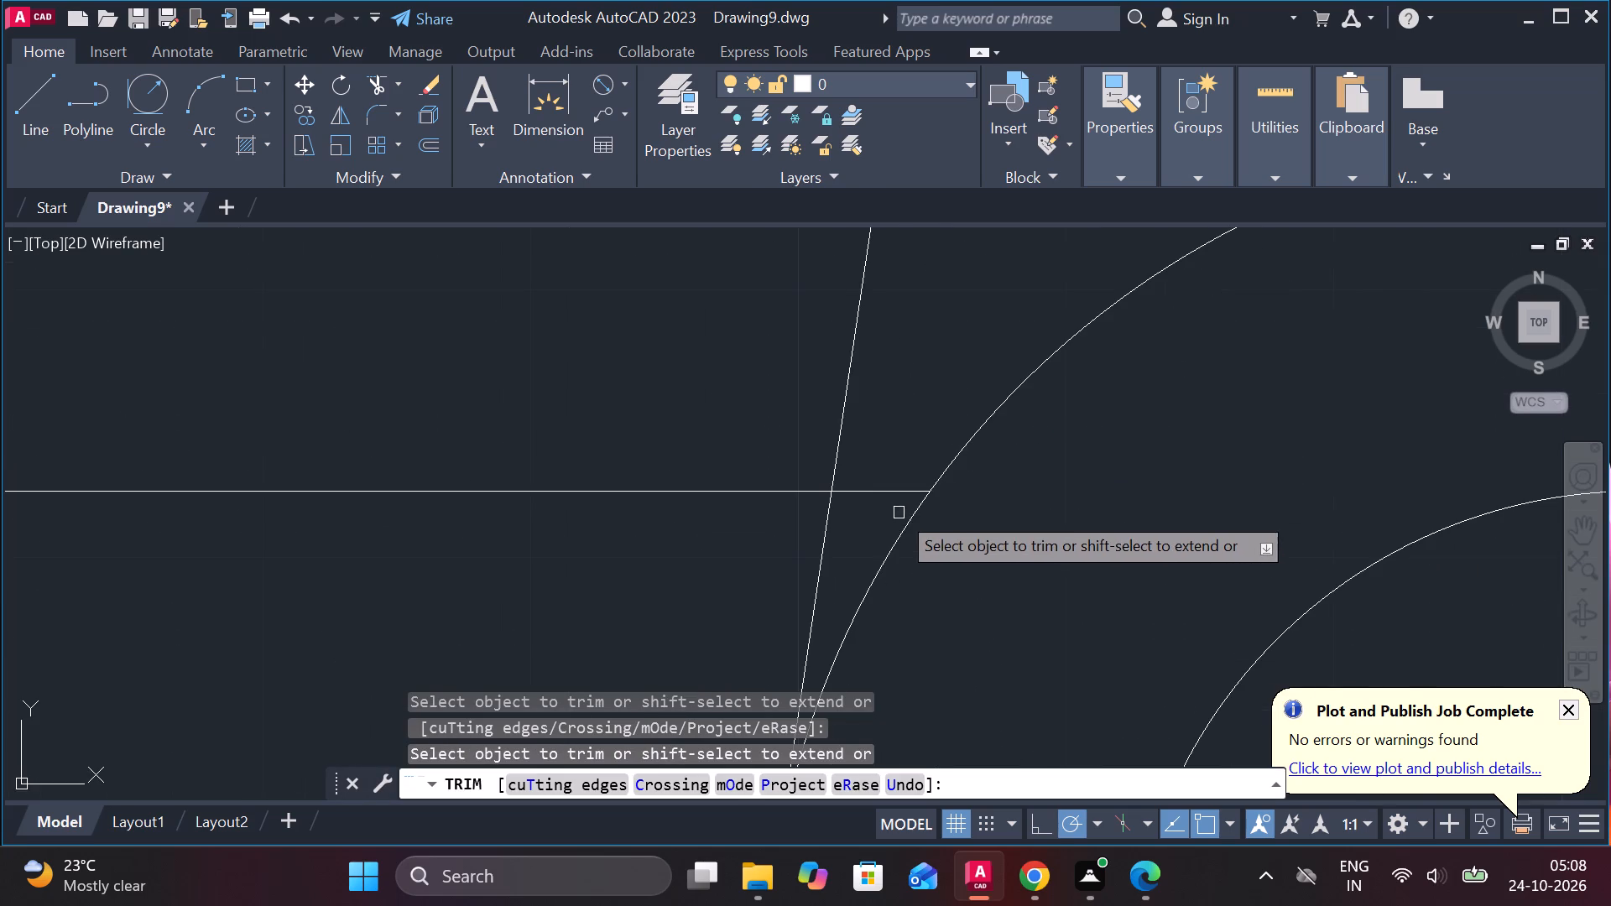
click(882, 491)
click(827, 520)
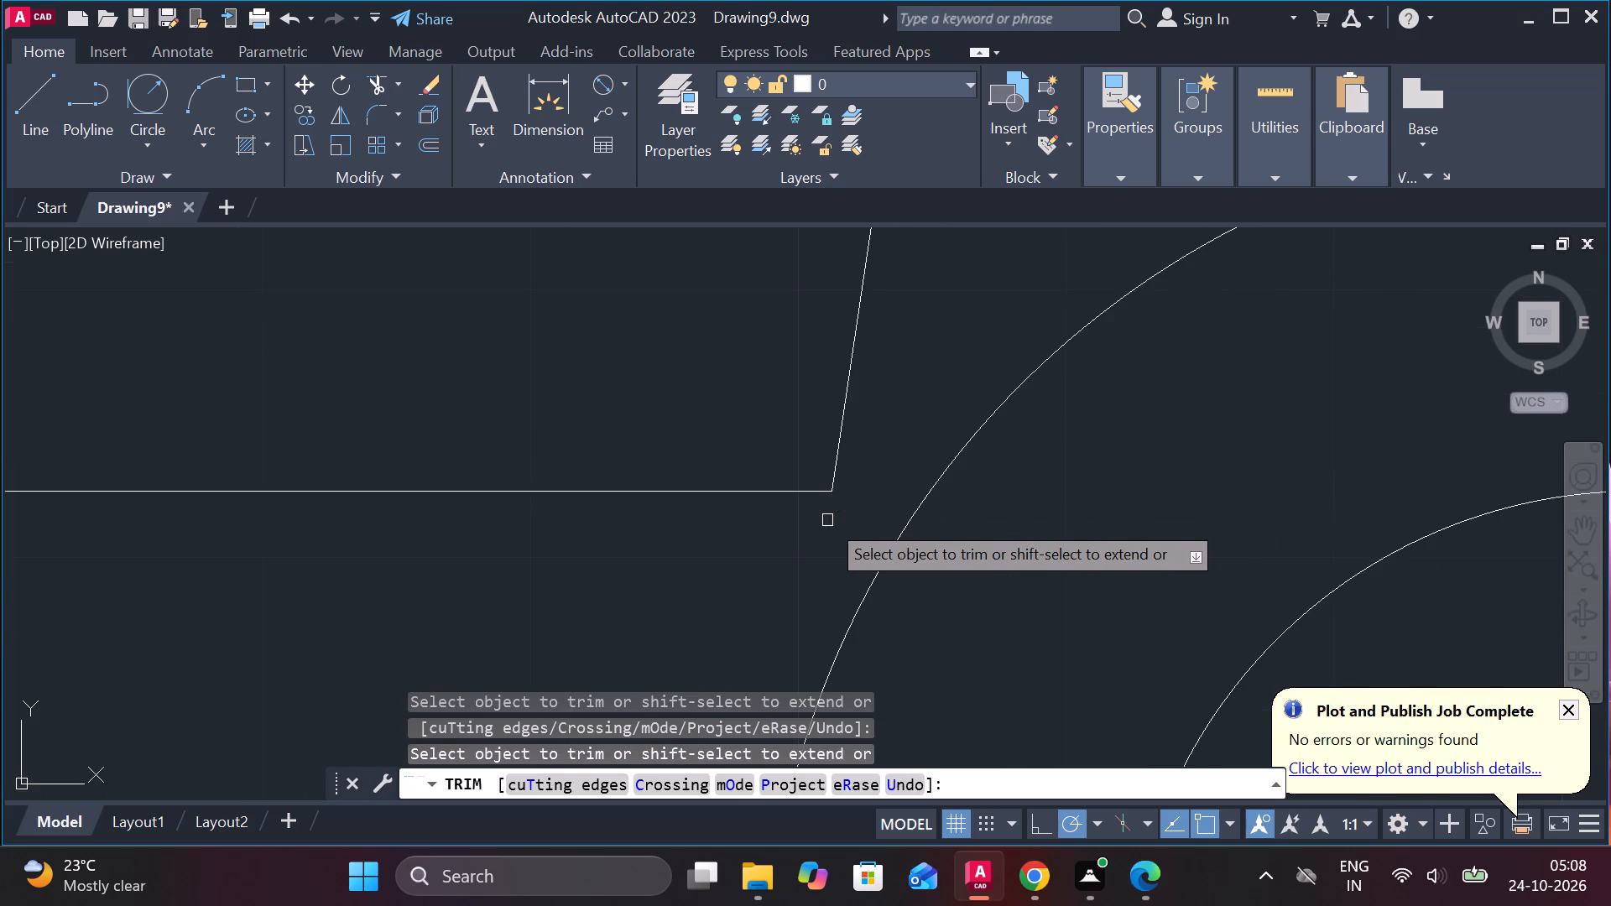
Trim the arm line ends inside the slot and the slot's right arc between the two arm lines.
scroll(827, 520, down, 3)
click(513, 508)
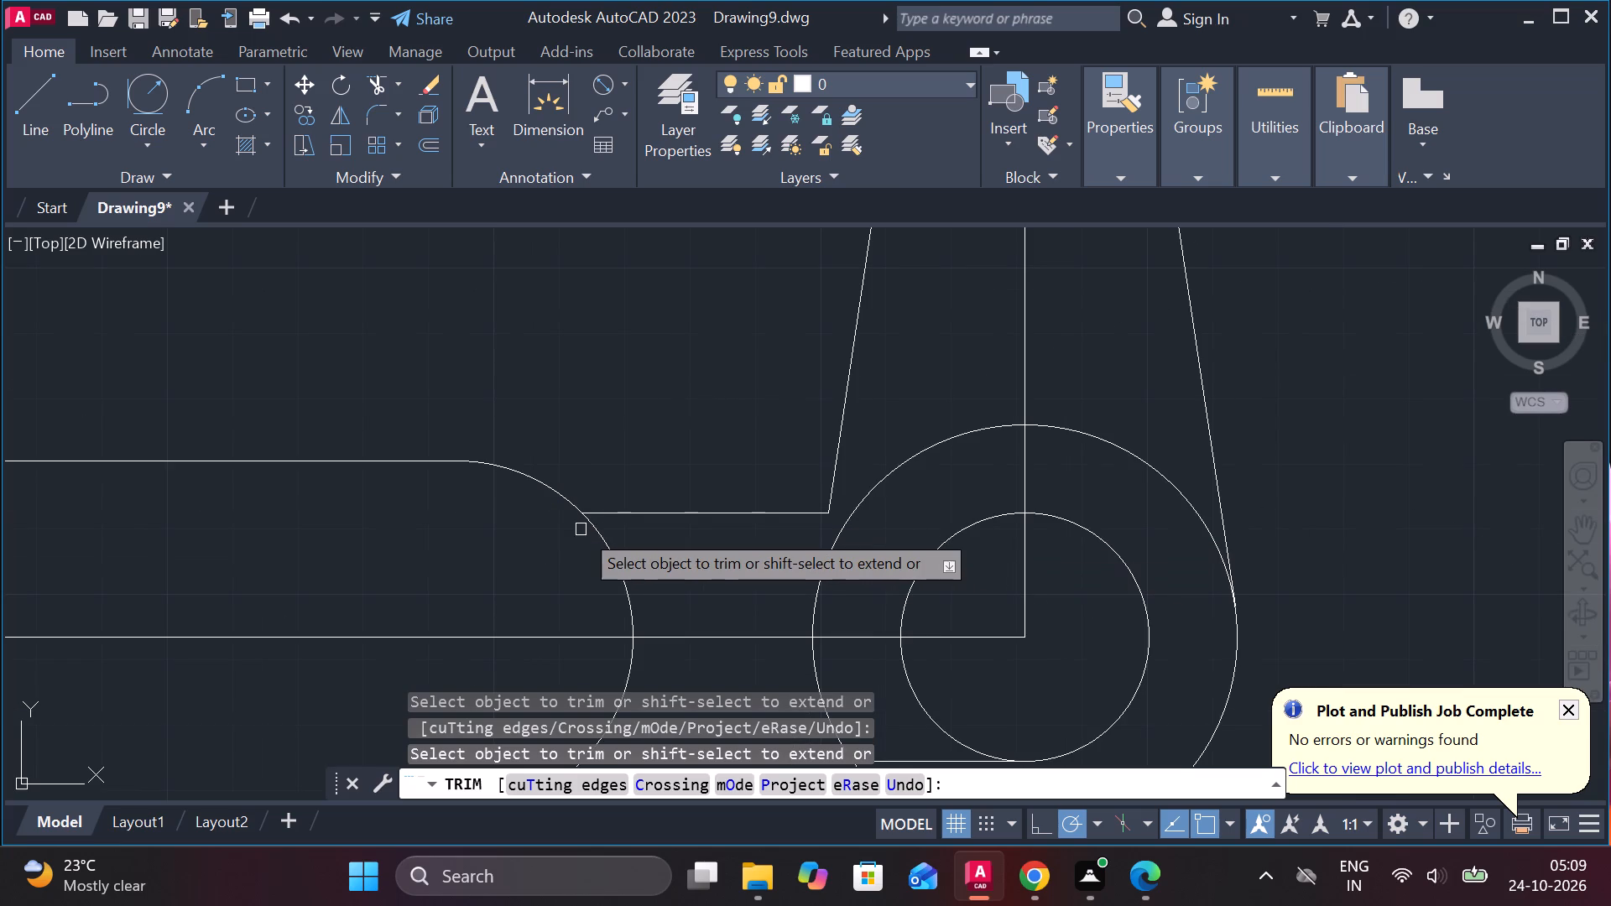
click(597, 529)
scroll(631, 535, down, 3)
scroll(899, 537, up, 1)
middle_drag(905, 552, 1048, 496)
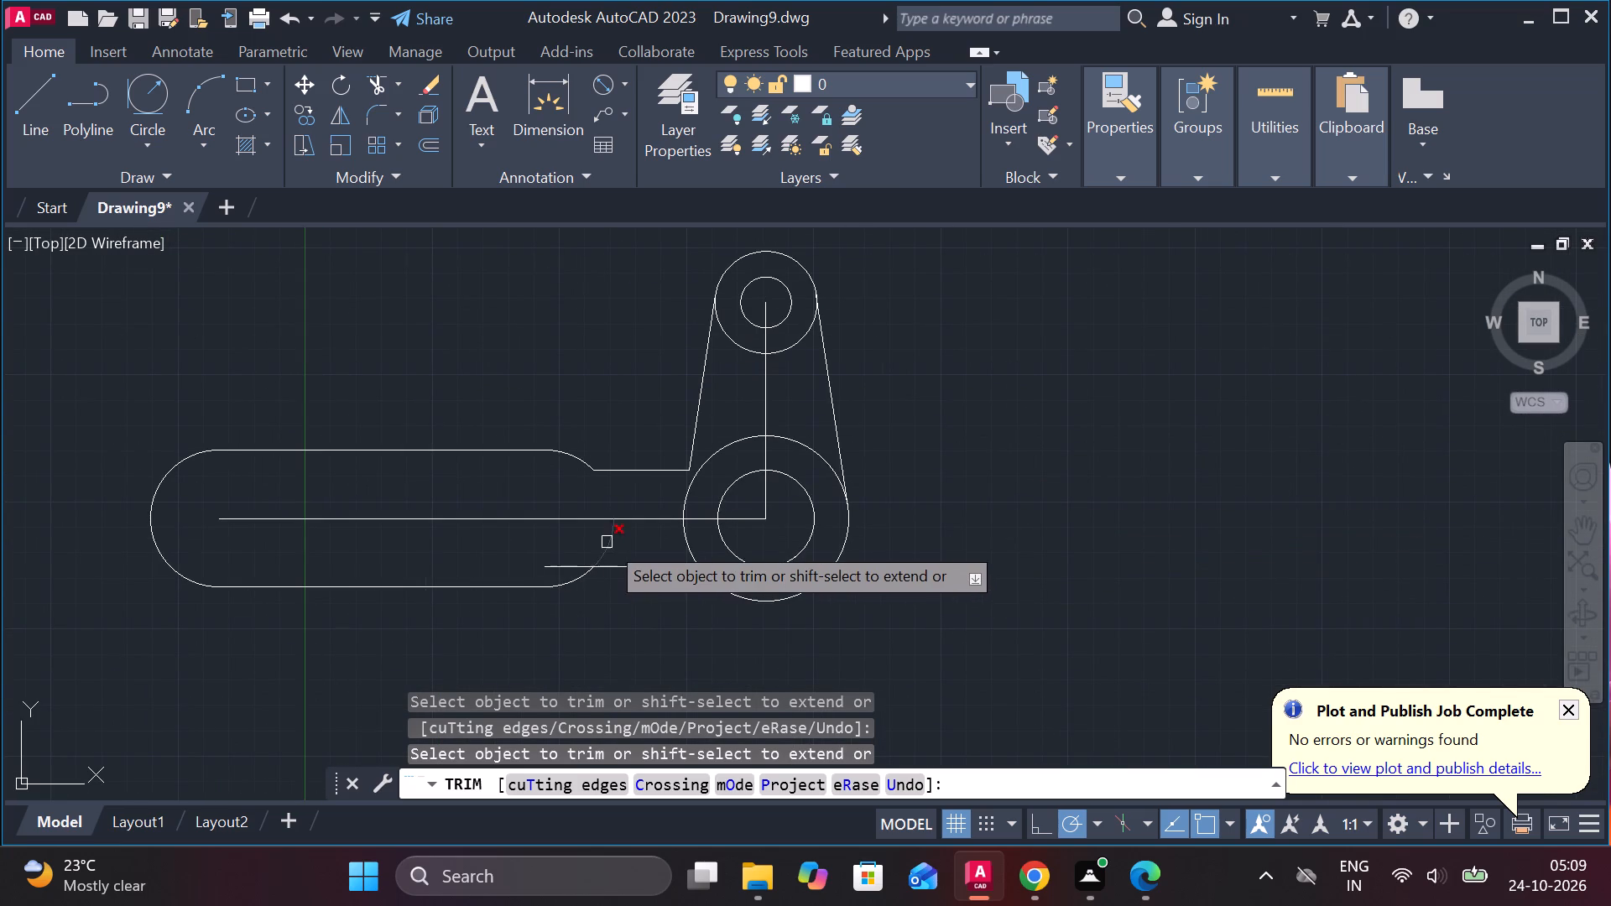
click(607, 542)
click(561, 562)
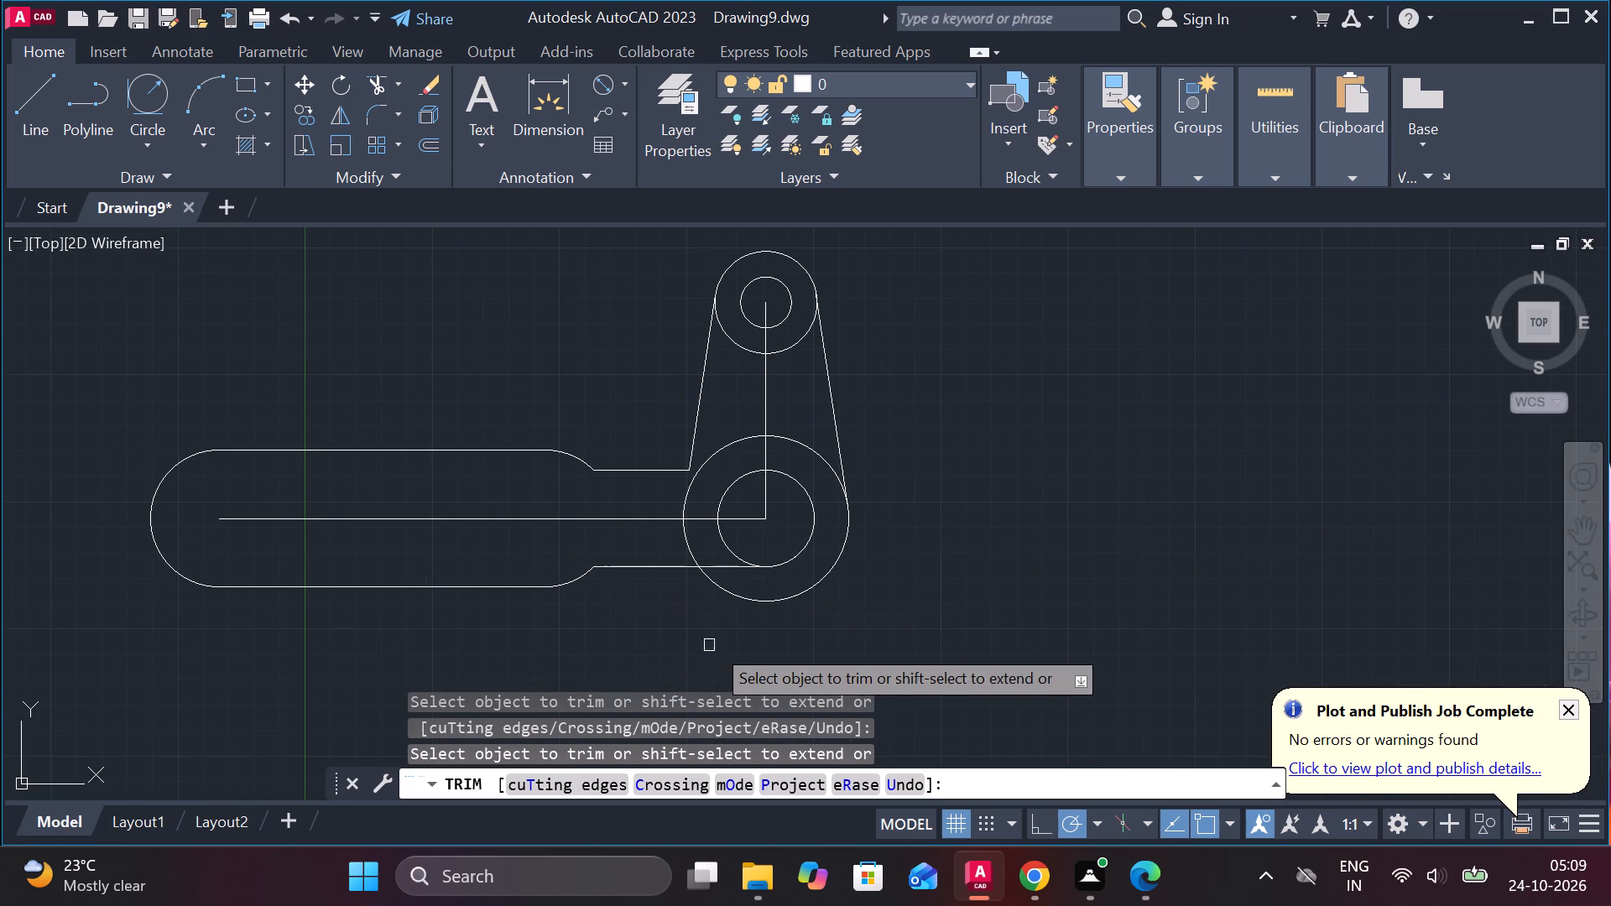
Trim the lower arm line inside the larger circle and that circle's arc between the centre line and the lower arm line.
click(723, 569)
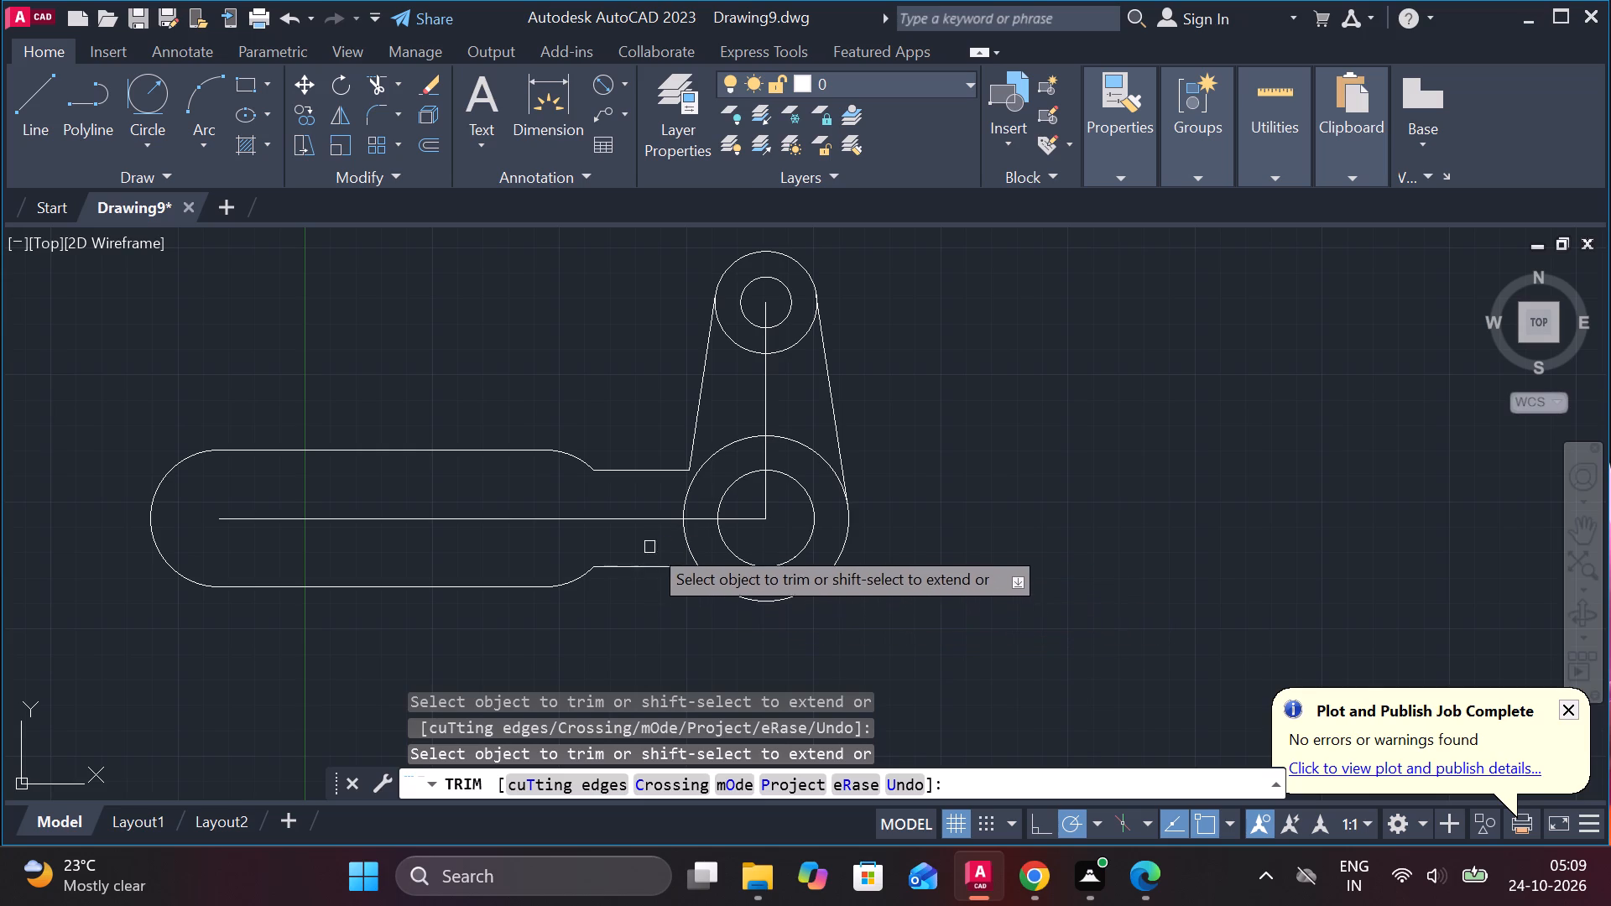
click(686, 528)
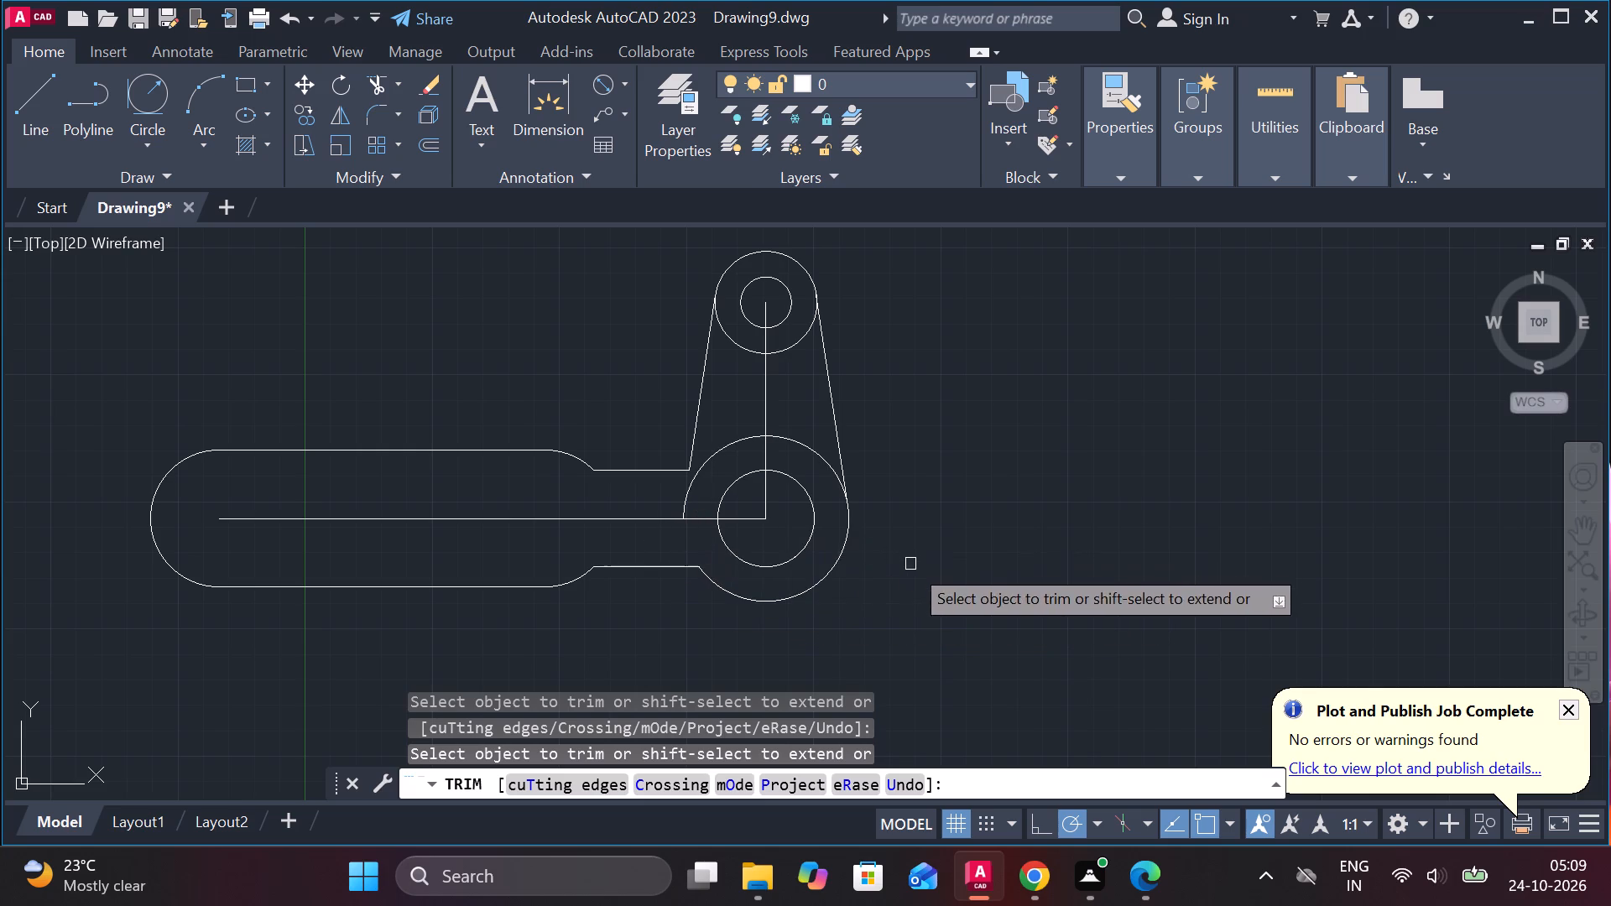
middle_drag(910, 565, 988, 480)
key(Escape)
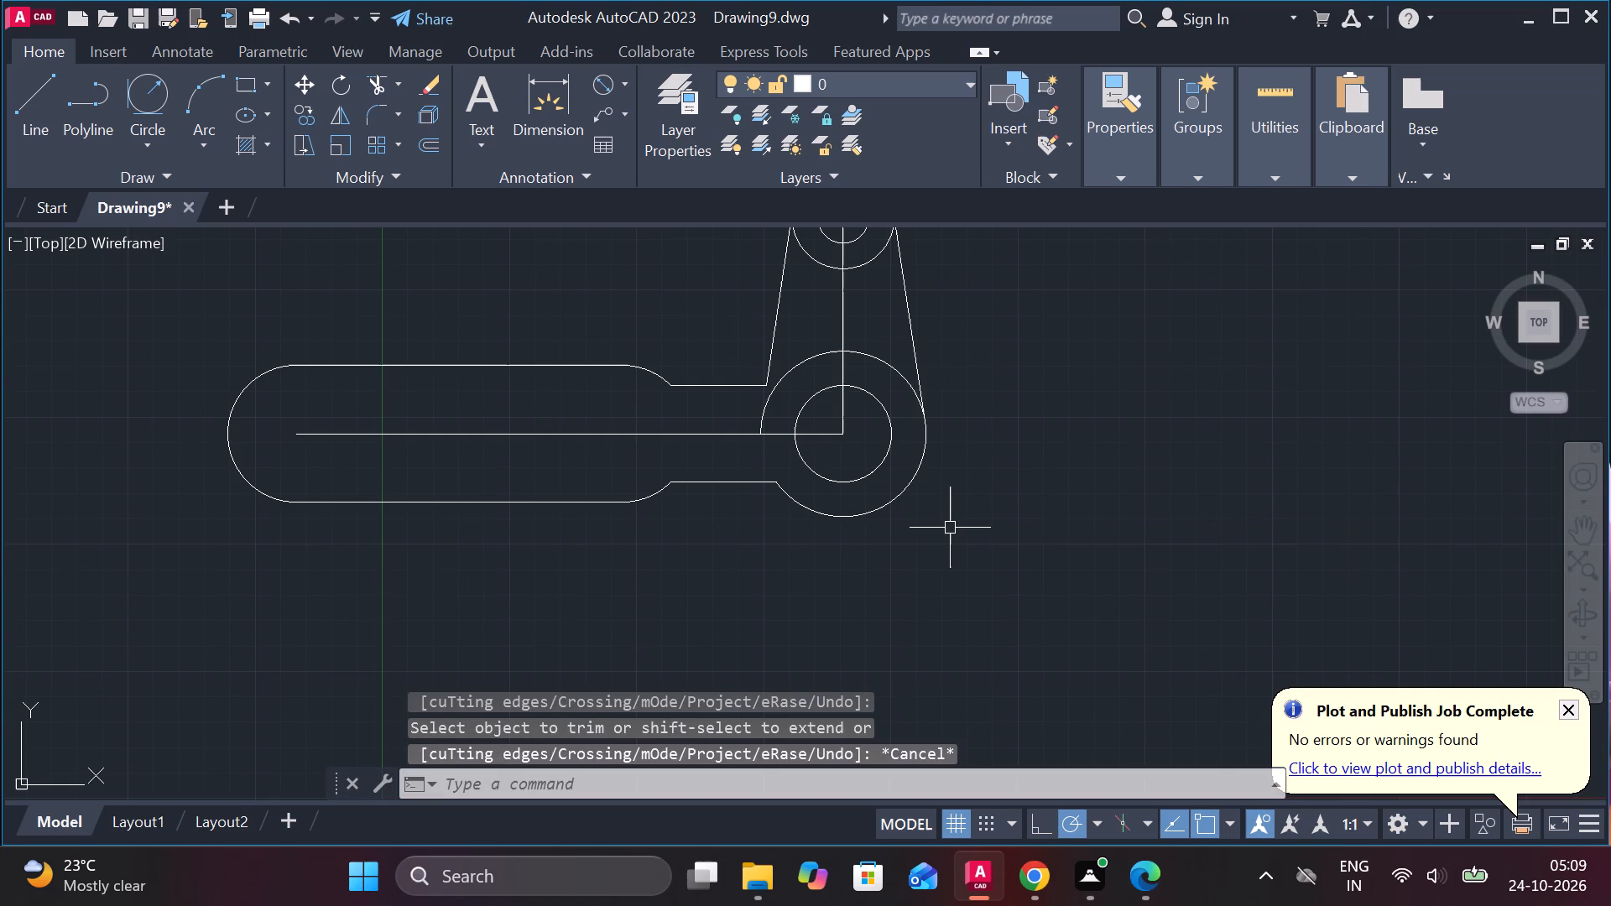
Fillet the lower arm line to the larger concentric circle with radius 15.
text(F)
key(space)
text(R)
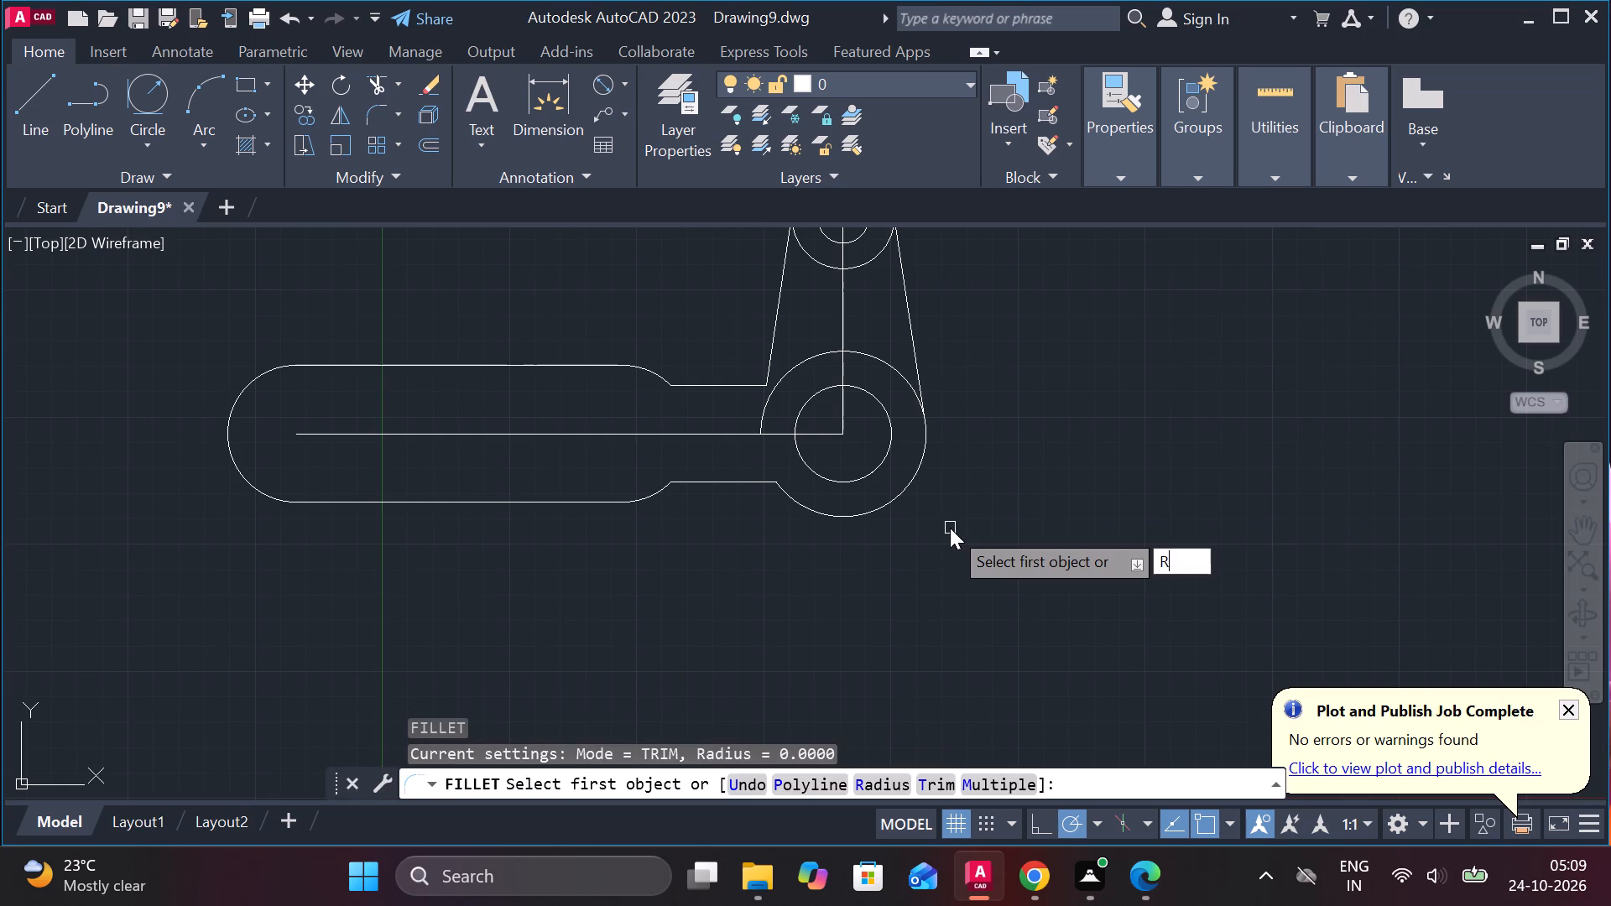
key(space)
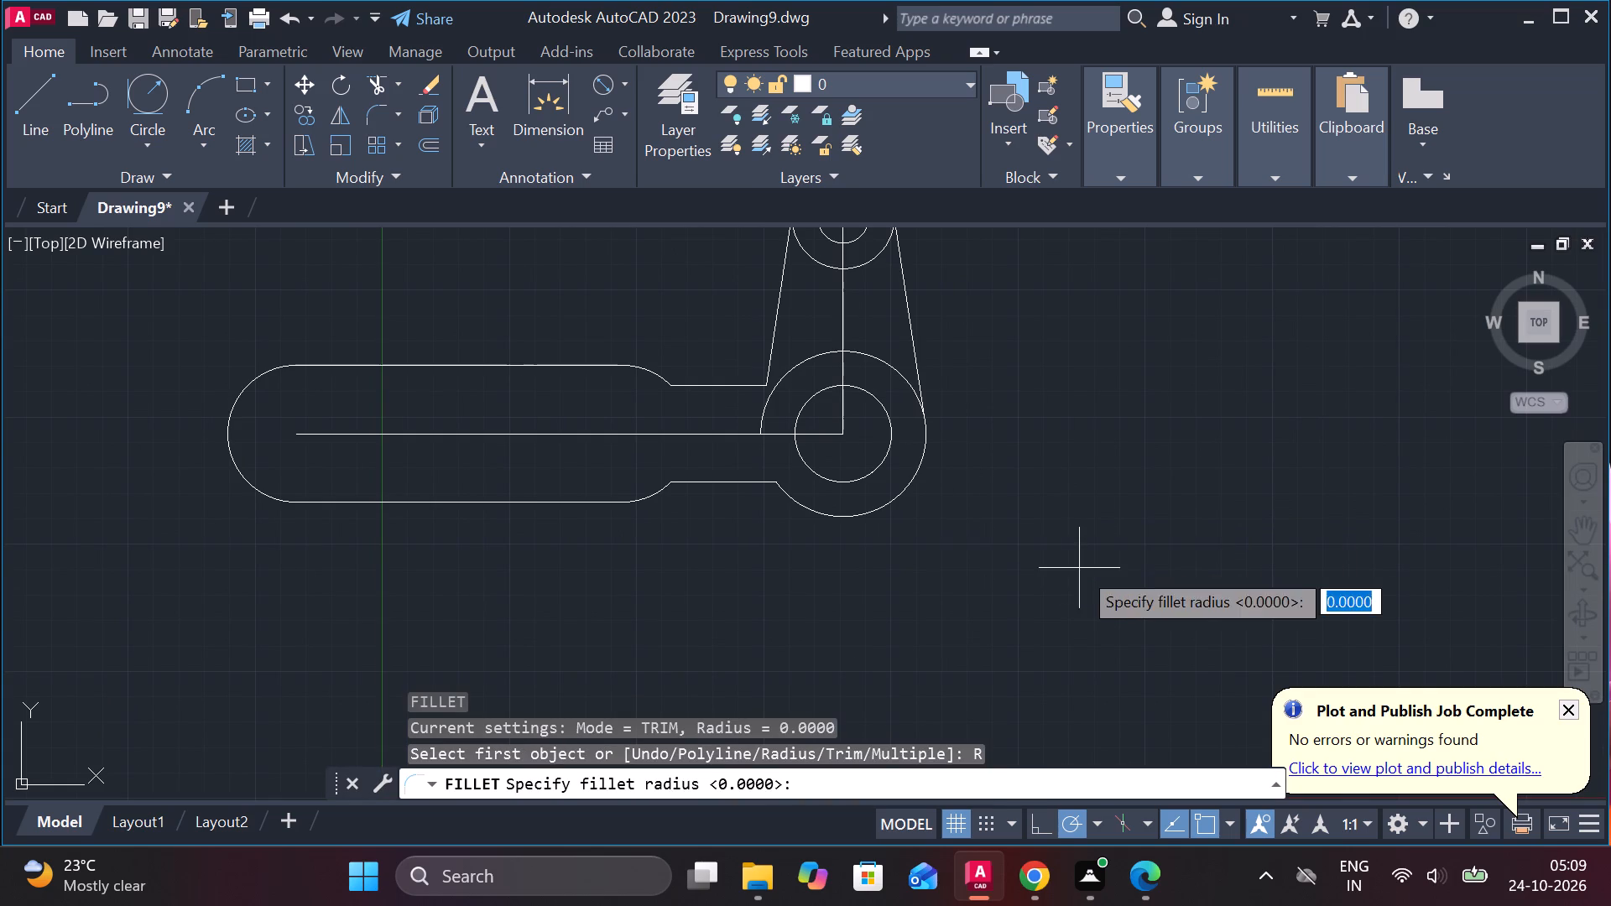
text(15)
key(space)
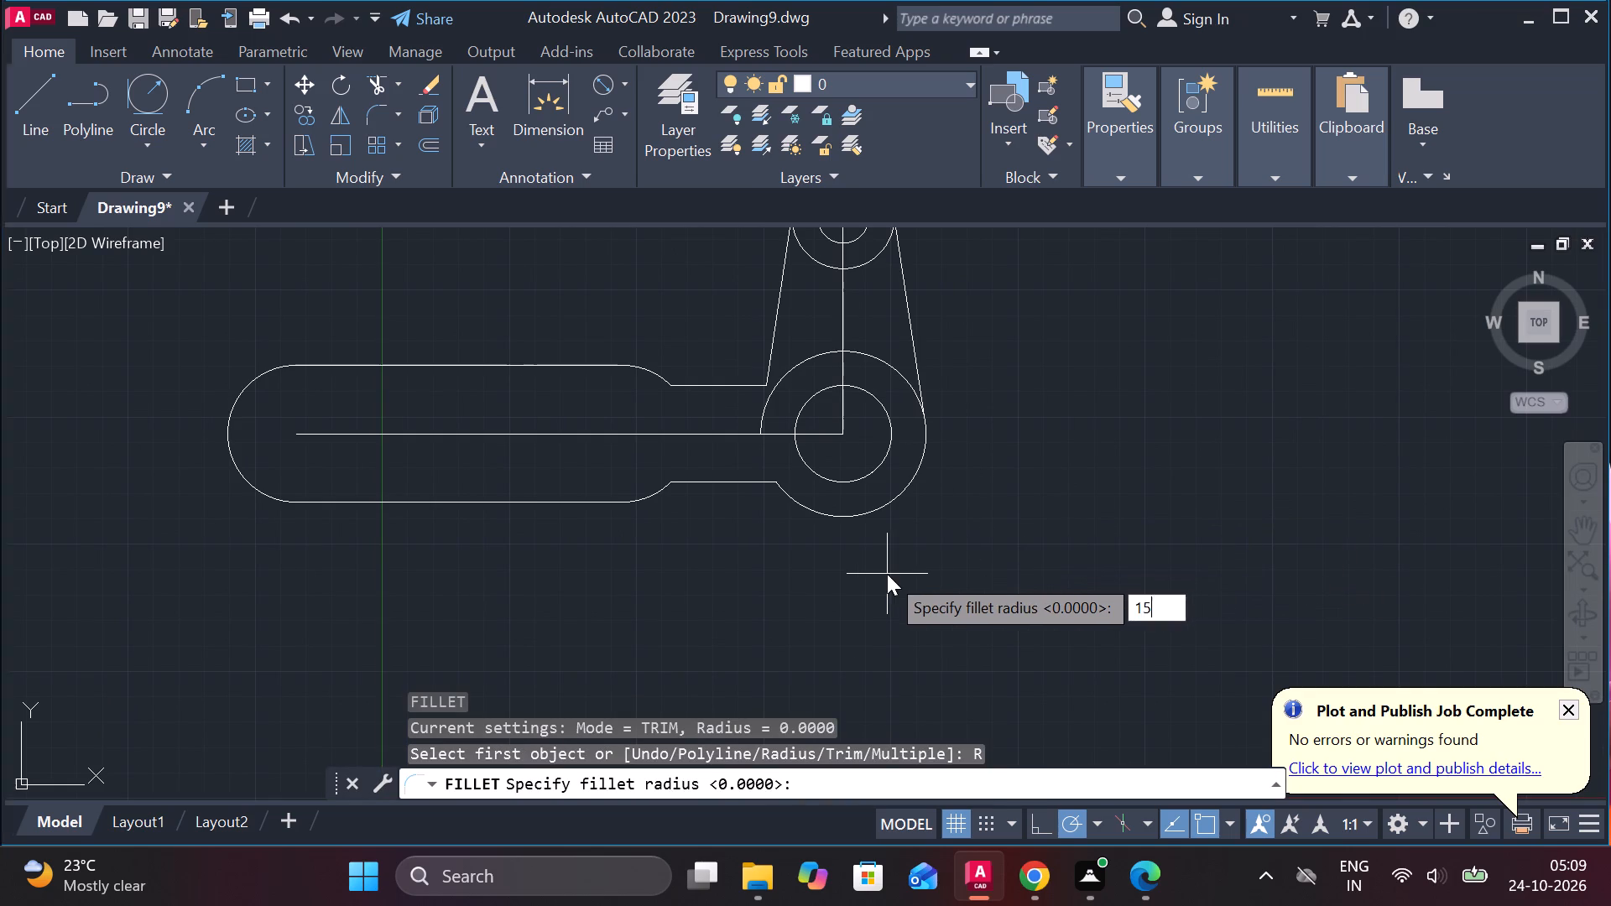
click(747, 484)
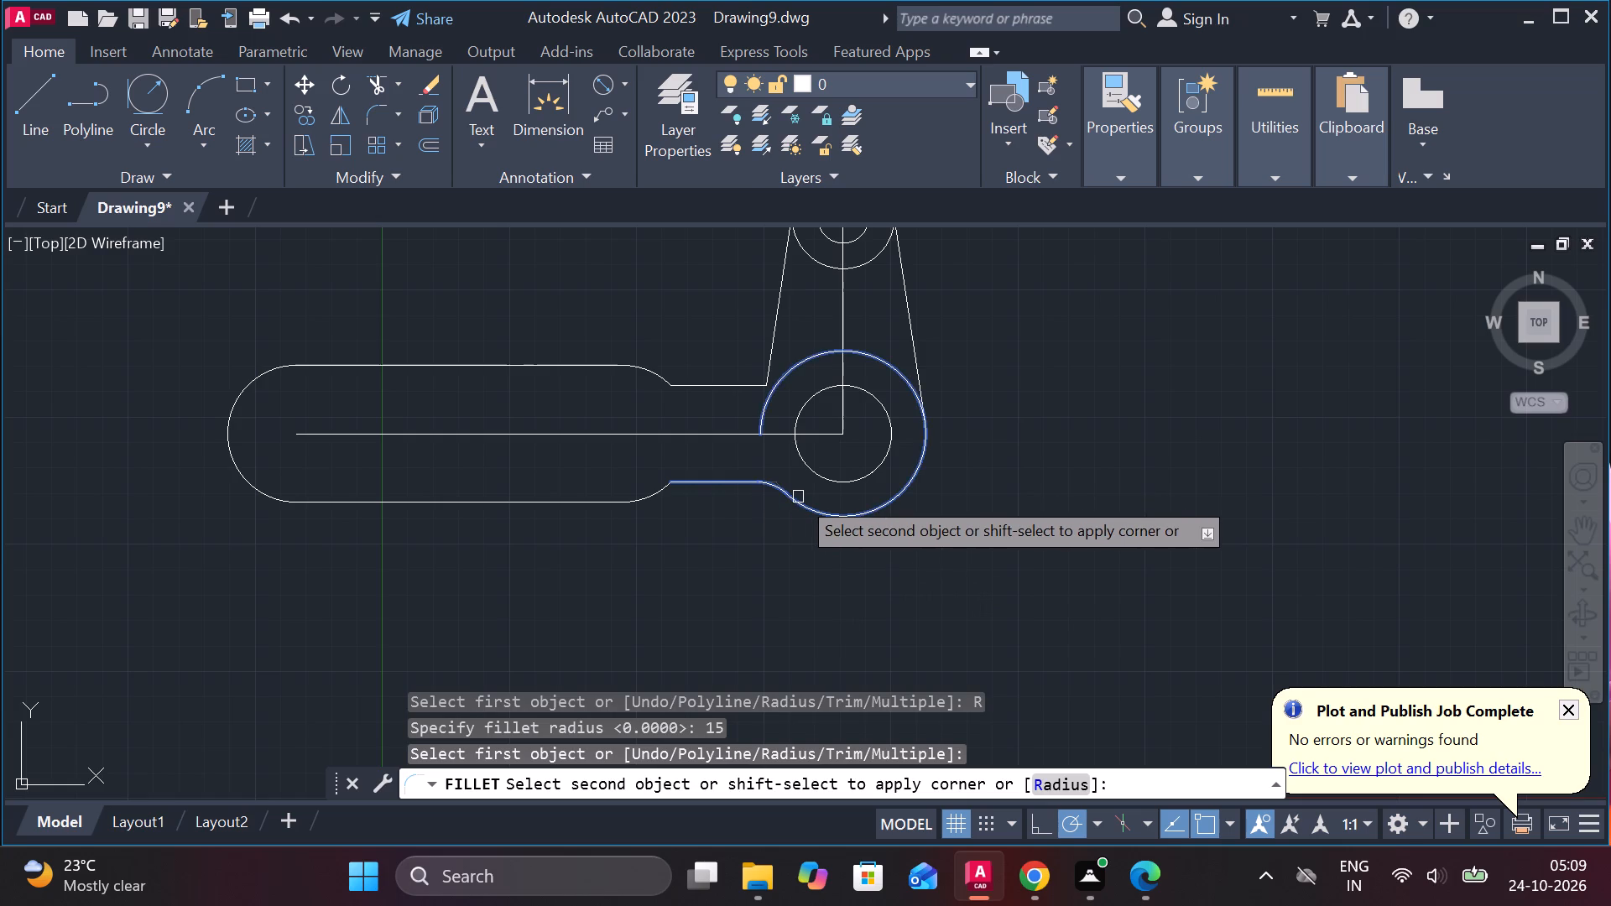
click(798, 497)
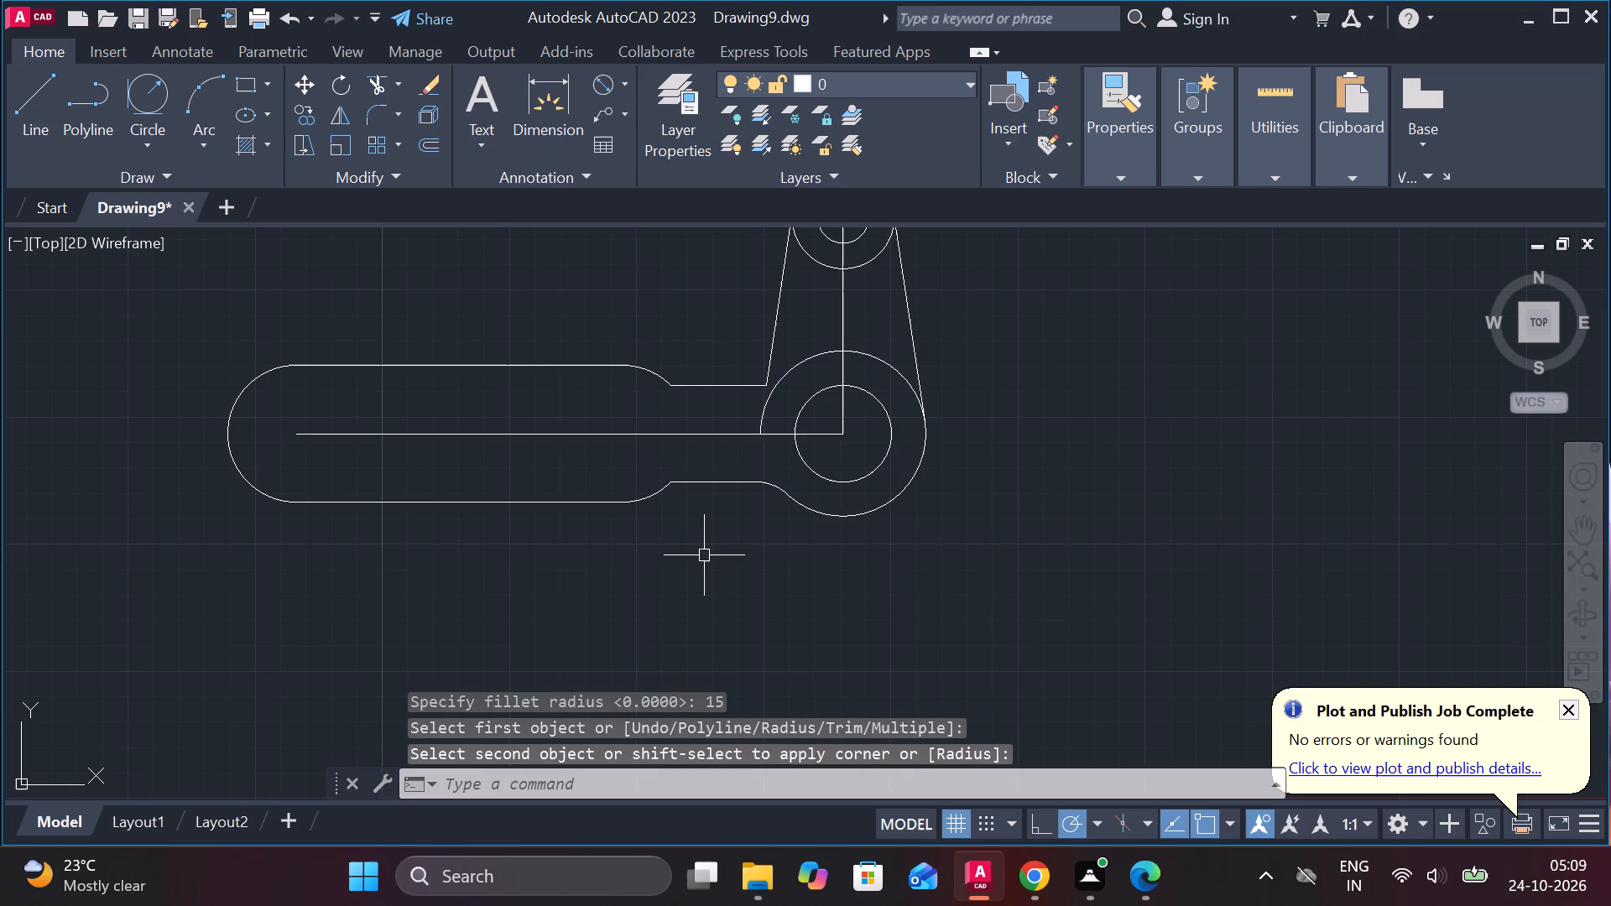
Fillet the lower and upper arm lines to the slot's right end arcs with radius 15.
scroll(684, 527, up, 2)
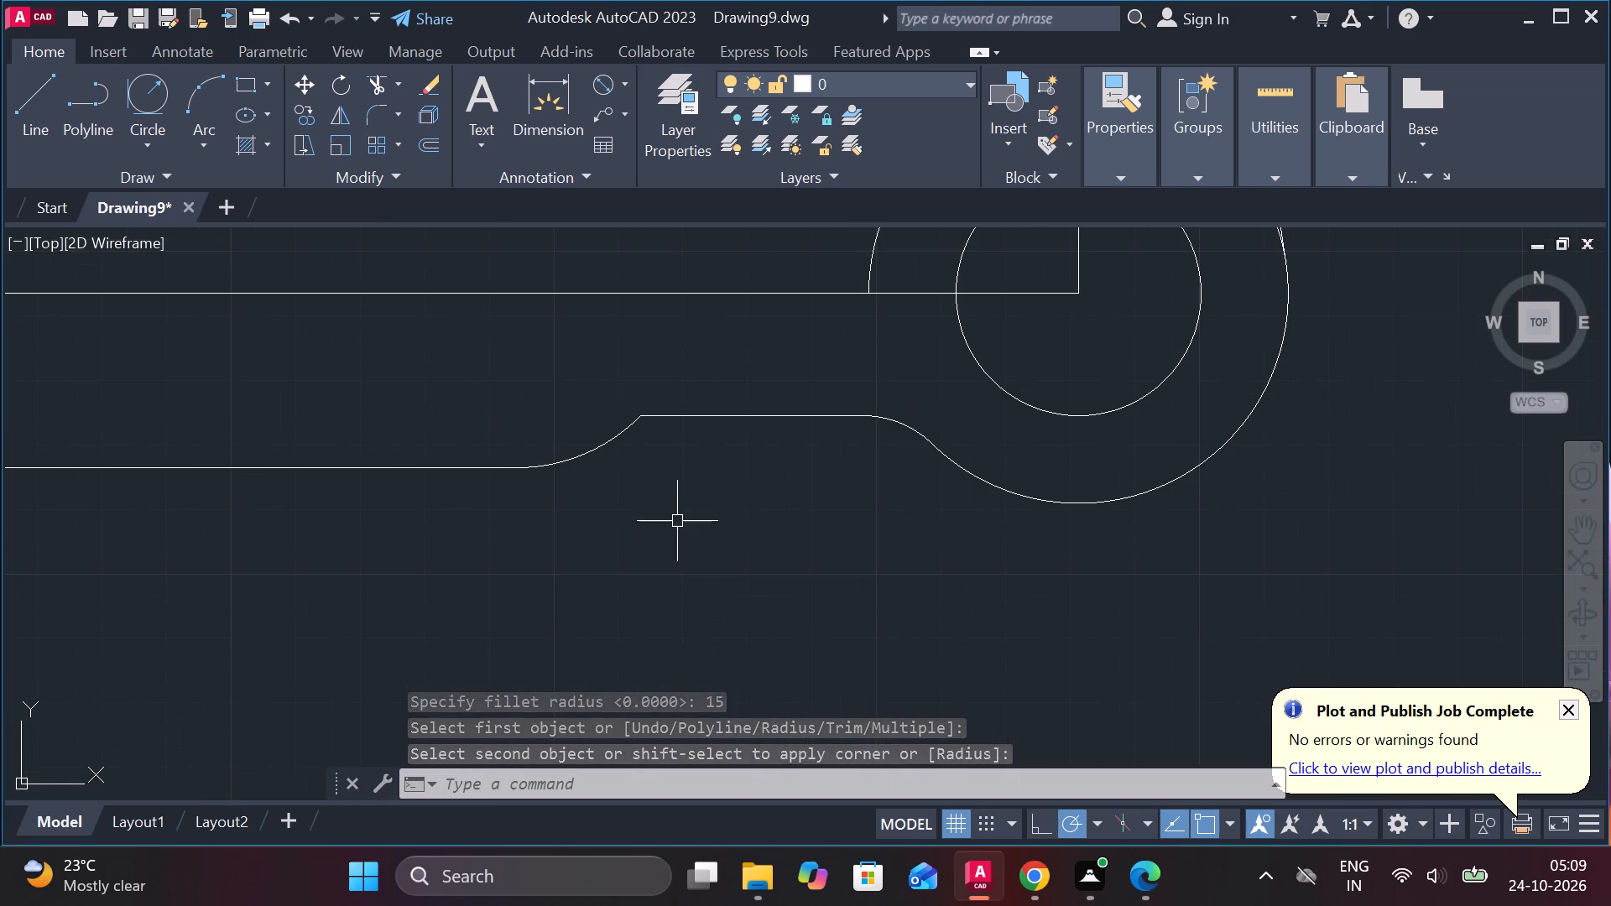
key(space)
click(600, 442)
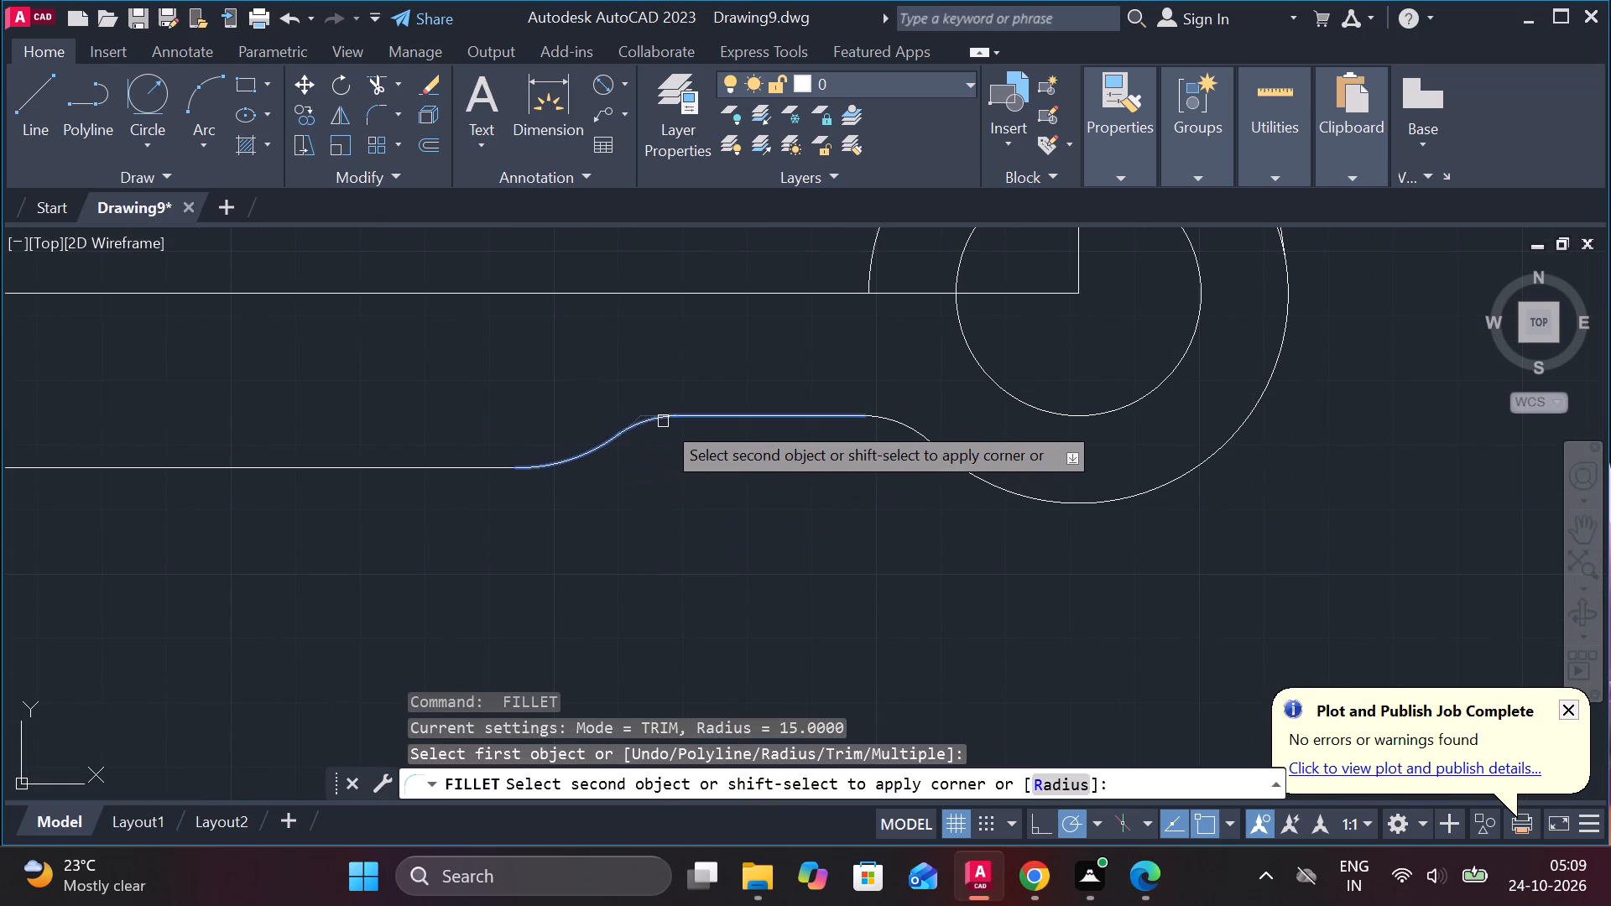
click(663, 421)
scroll(707, 489, down, 1)
middle_drag(708, 491, 738, 612)
key(space)
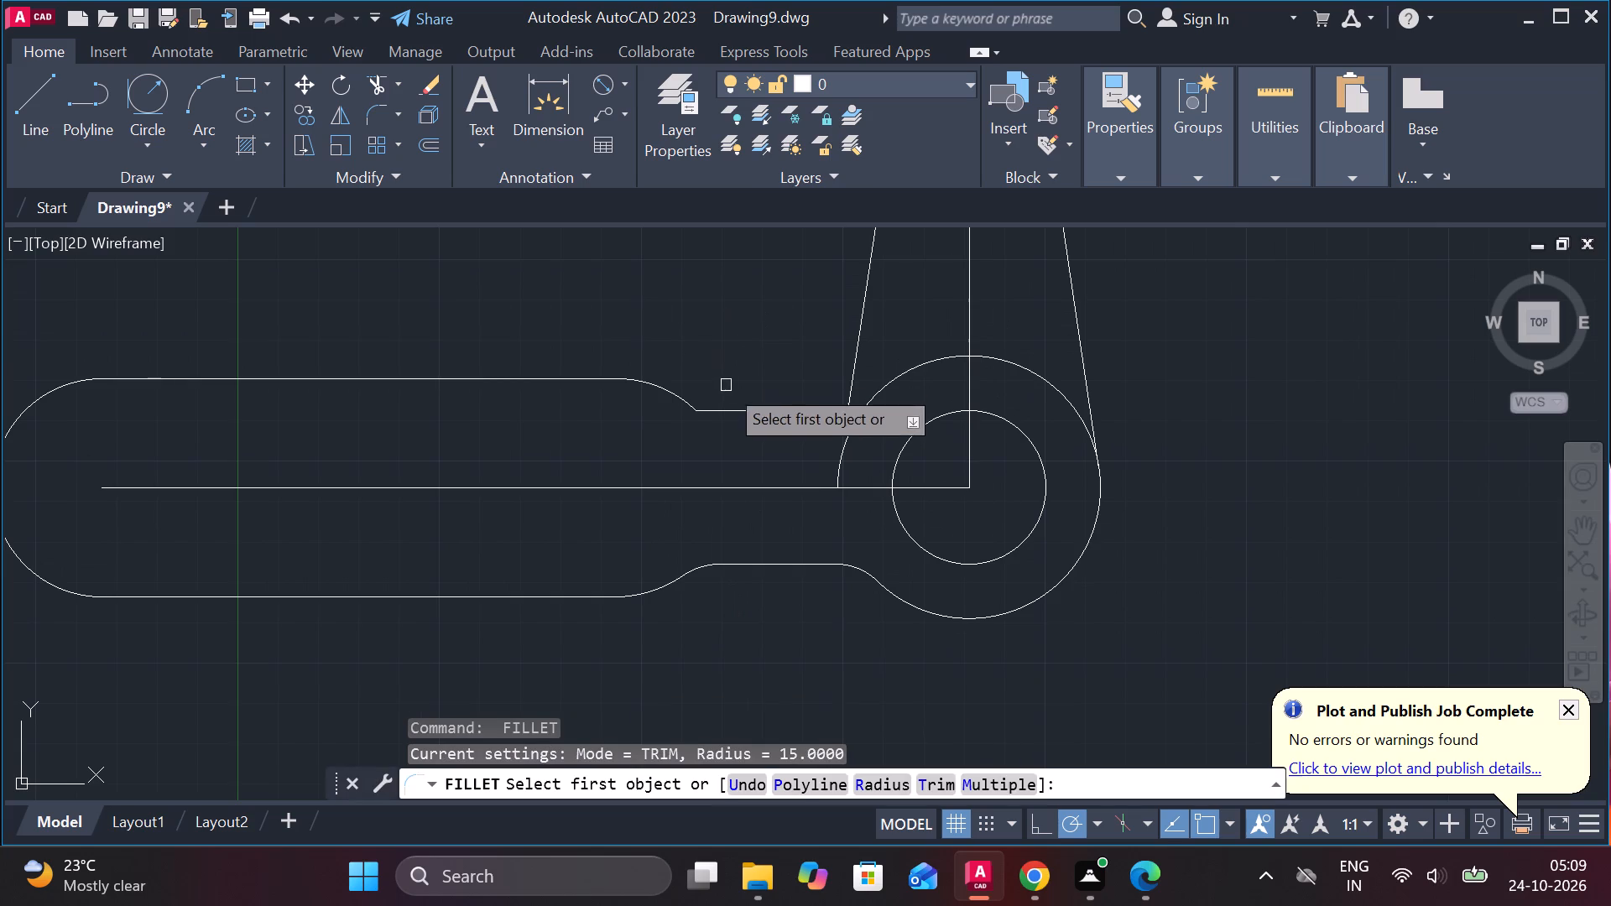
click(680, 397)
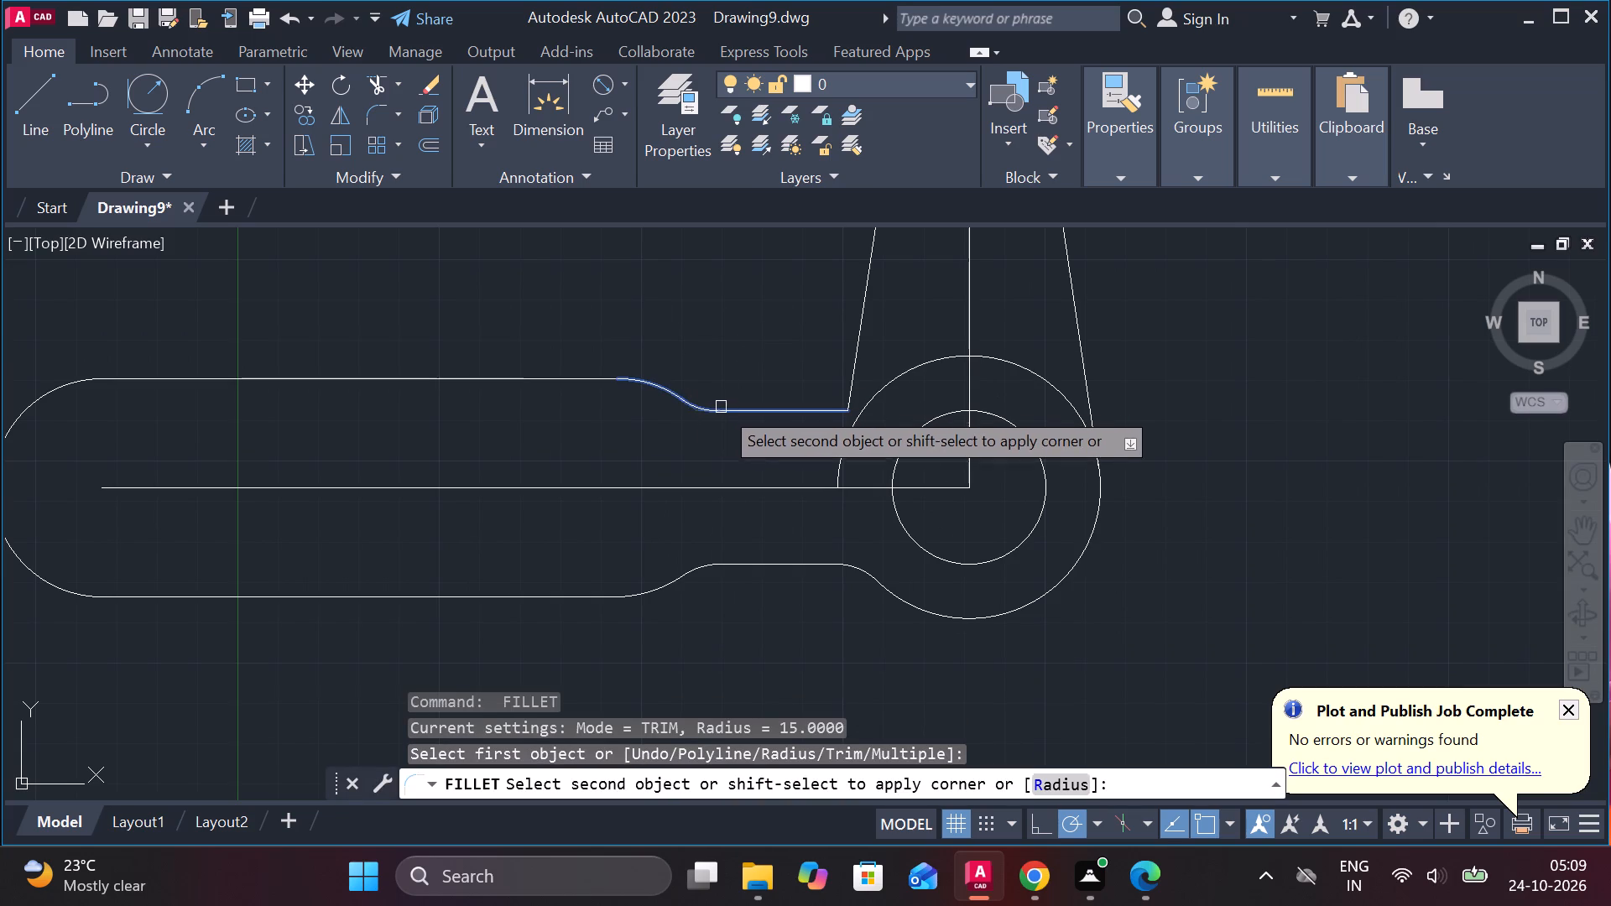
click(723, 409)
middle_drag(788, 373, 704, 418)
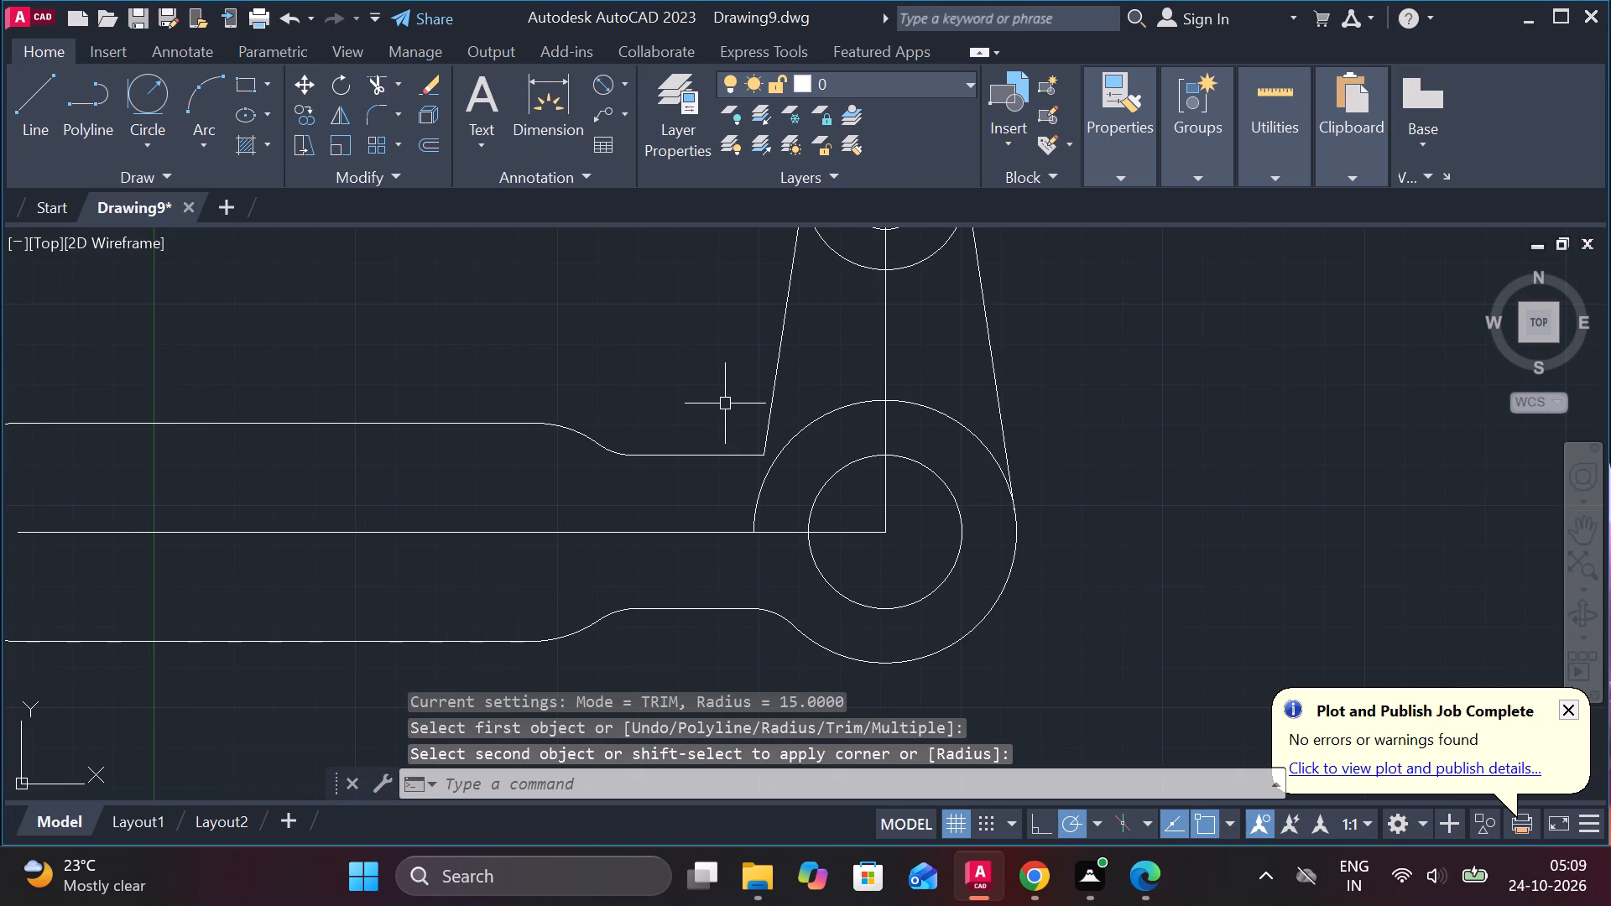
Fillet the upper connecting-arm line to the left tangent line of the upper arm with radius 10.
key(Escape)
text(F R 10)
key(Return)
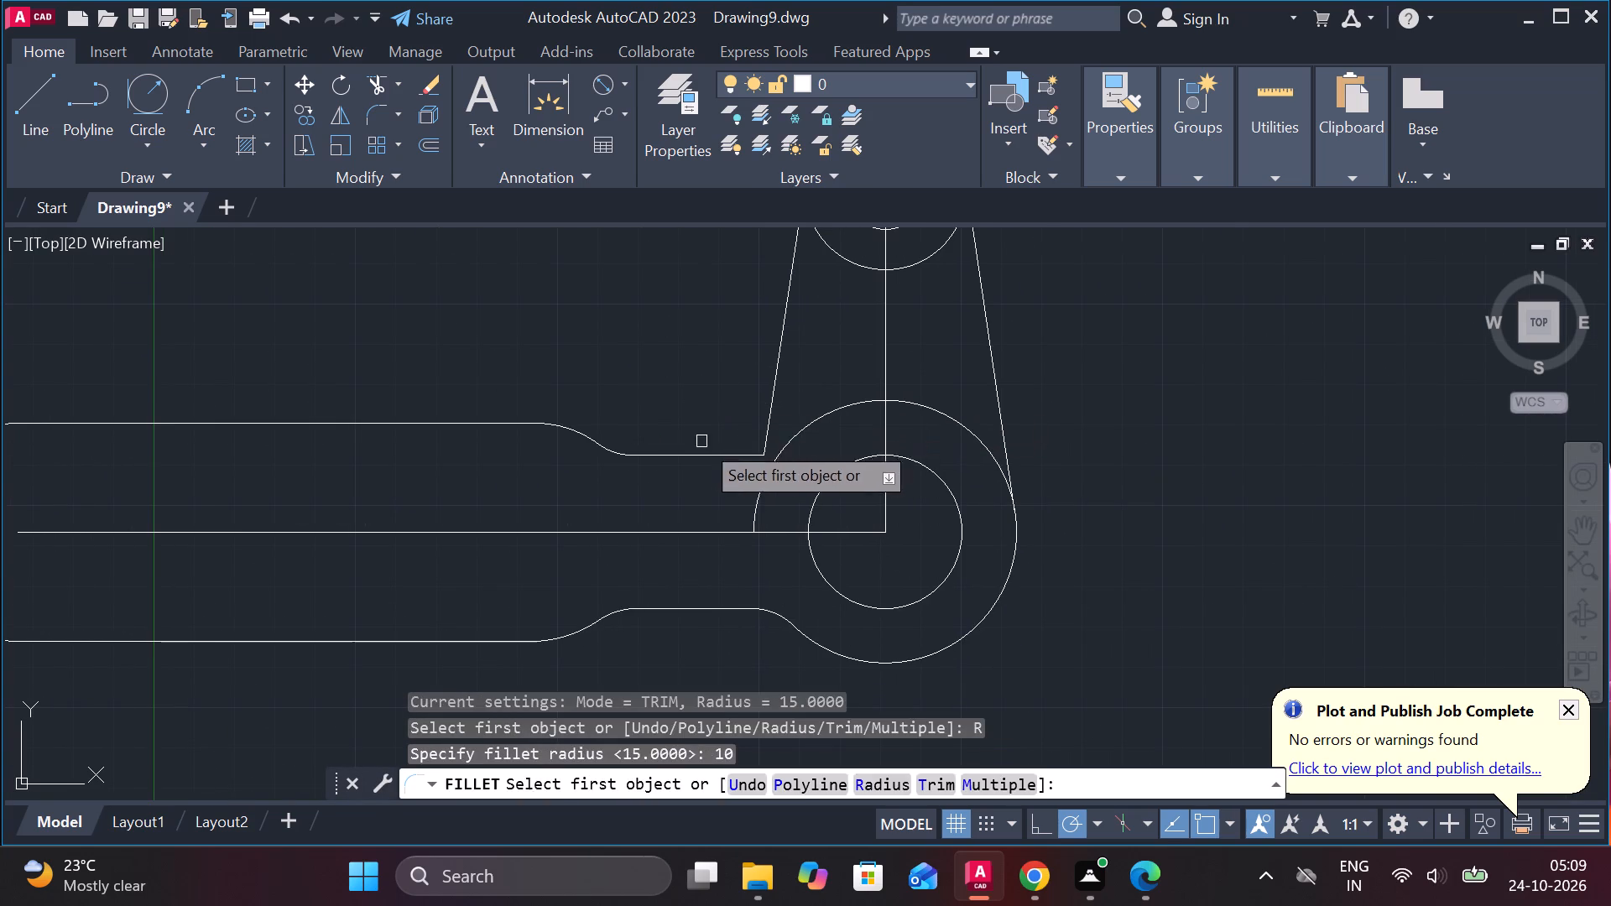
click(723, 456)
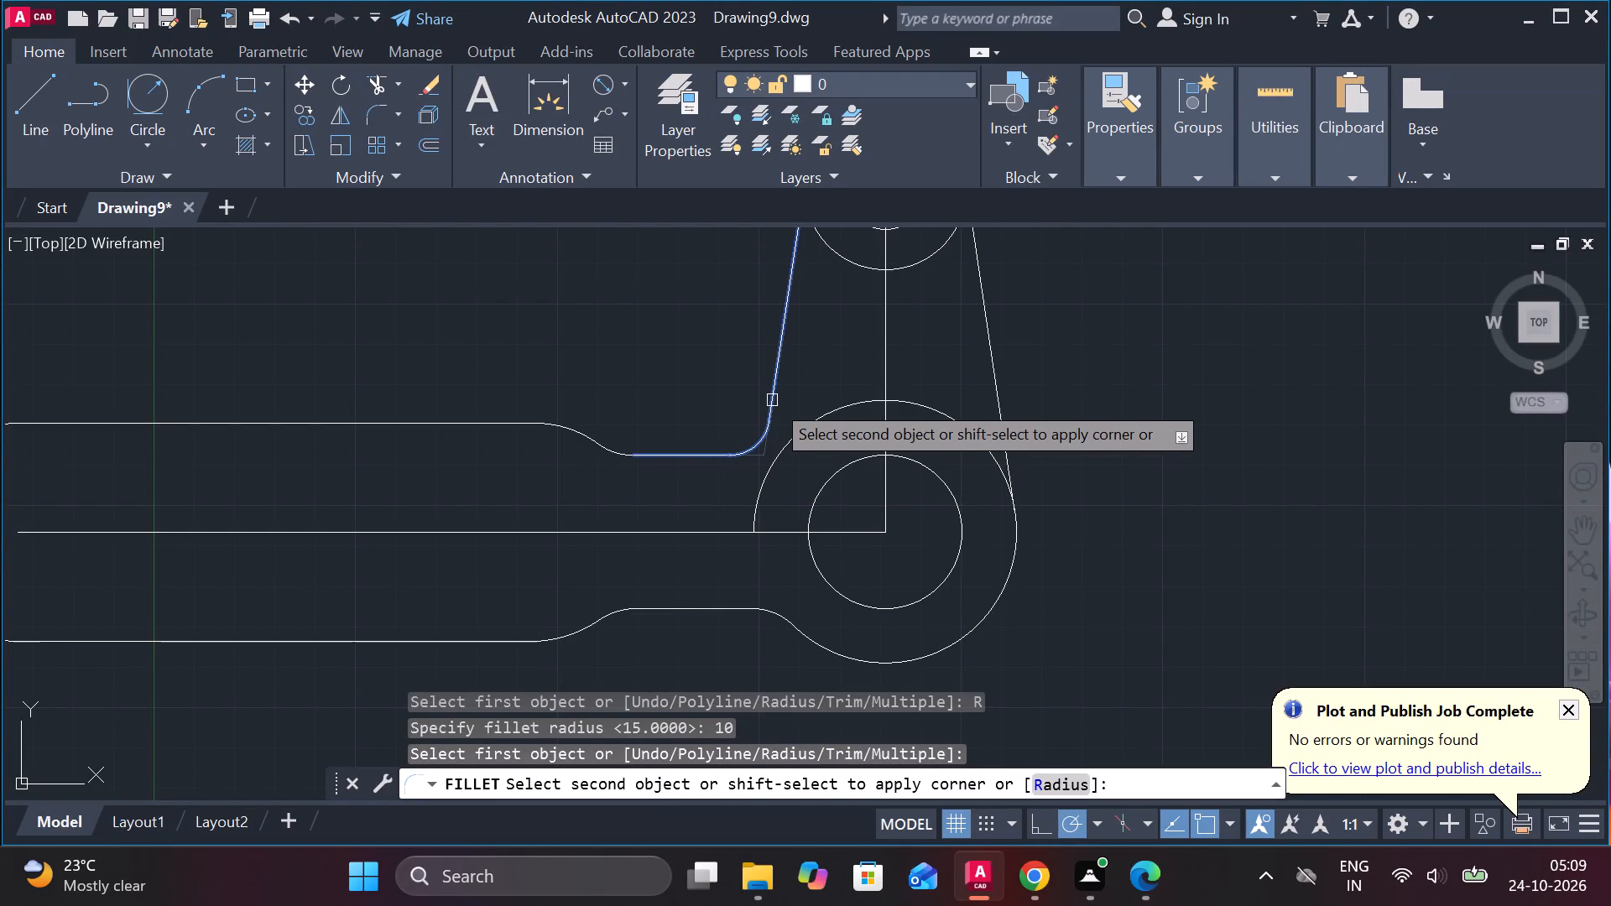
click(772, 400)
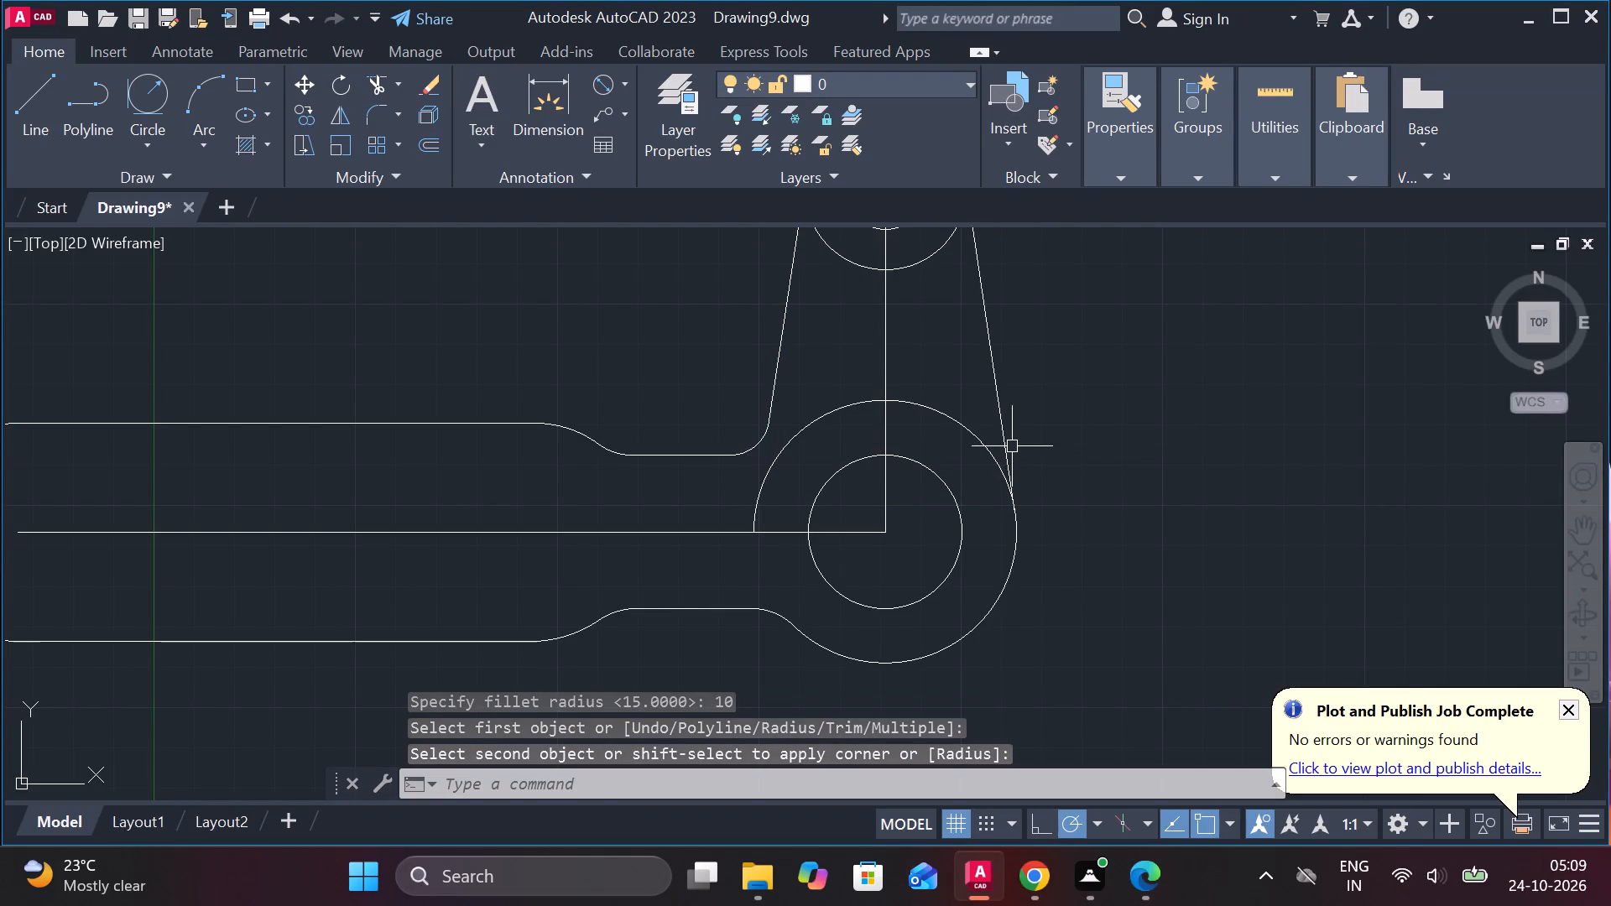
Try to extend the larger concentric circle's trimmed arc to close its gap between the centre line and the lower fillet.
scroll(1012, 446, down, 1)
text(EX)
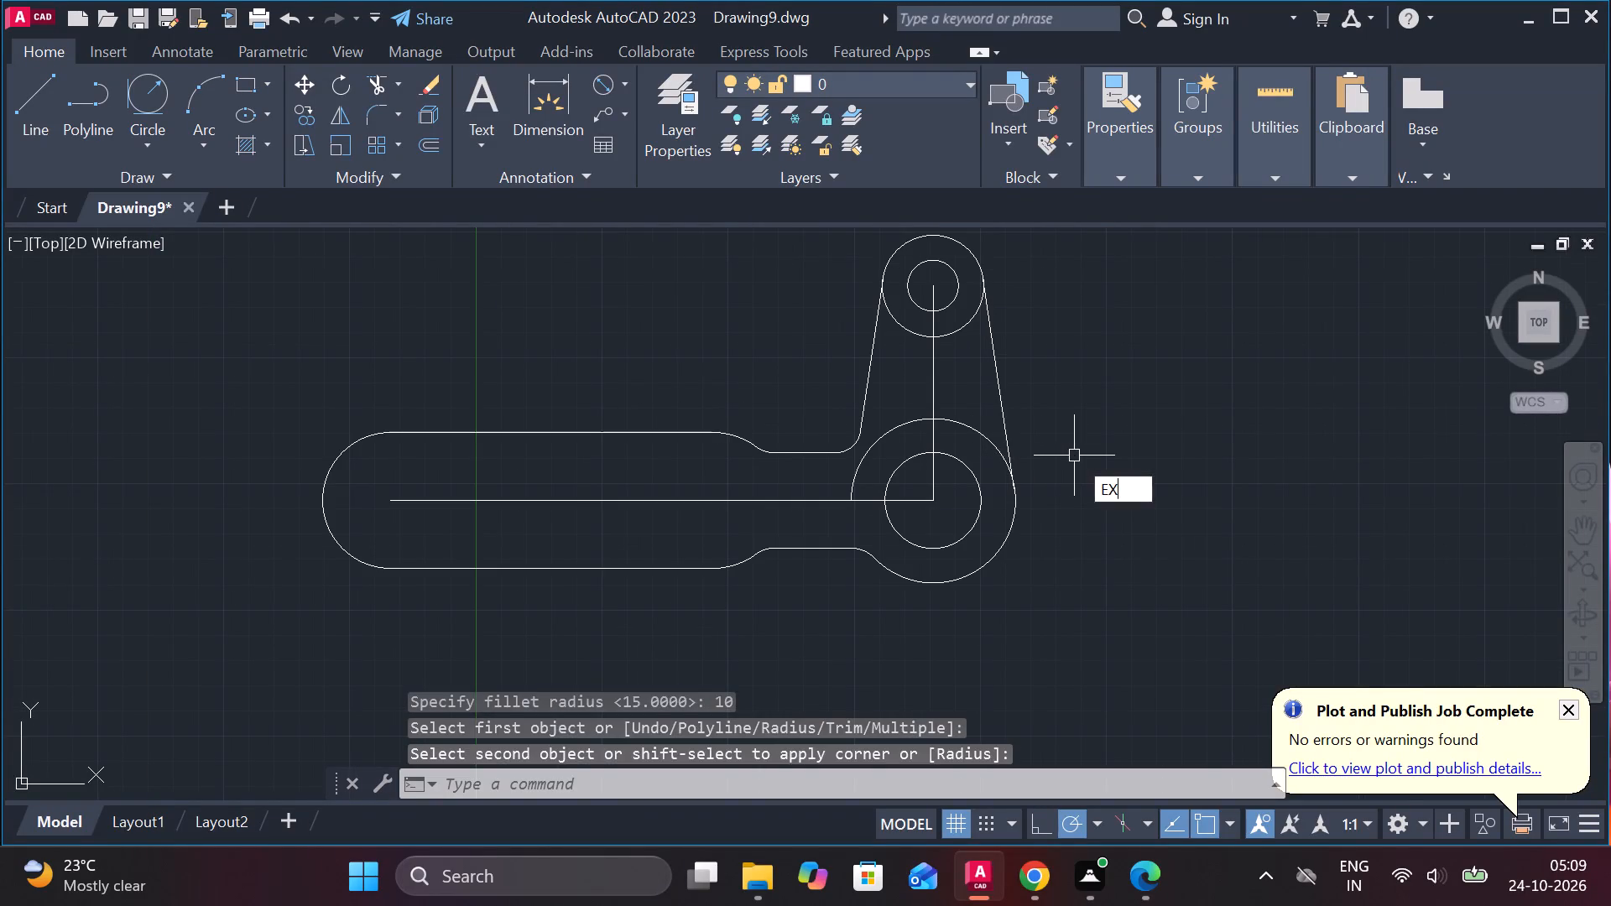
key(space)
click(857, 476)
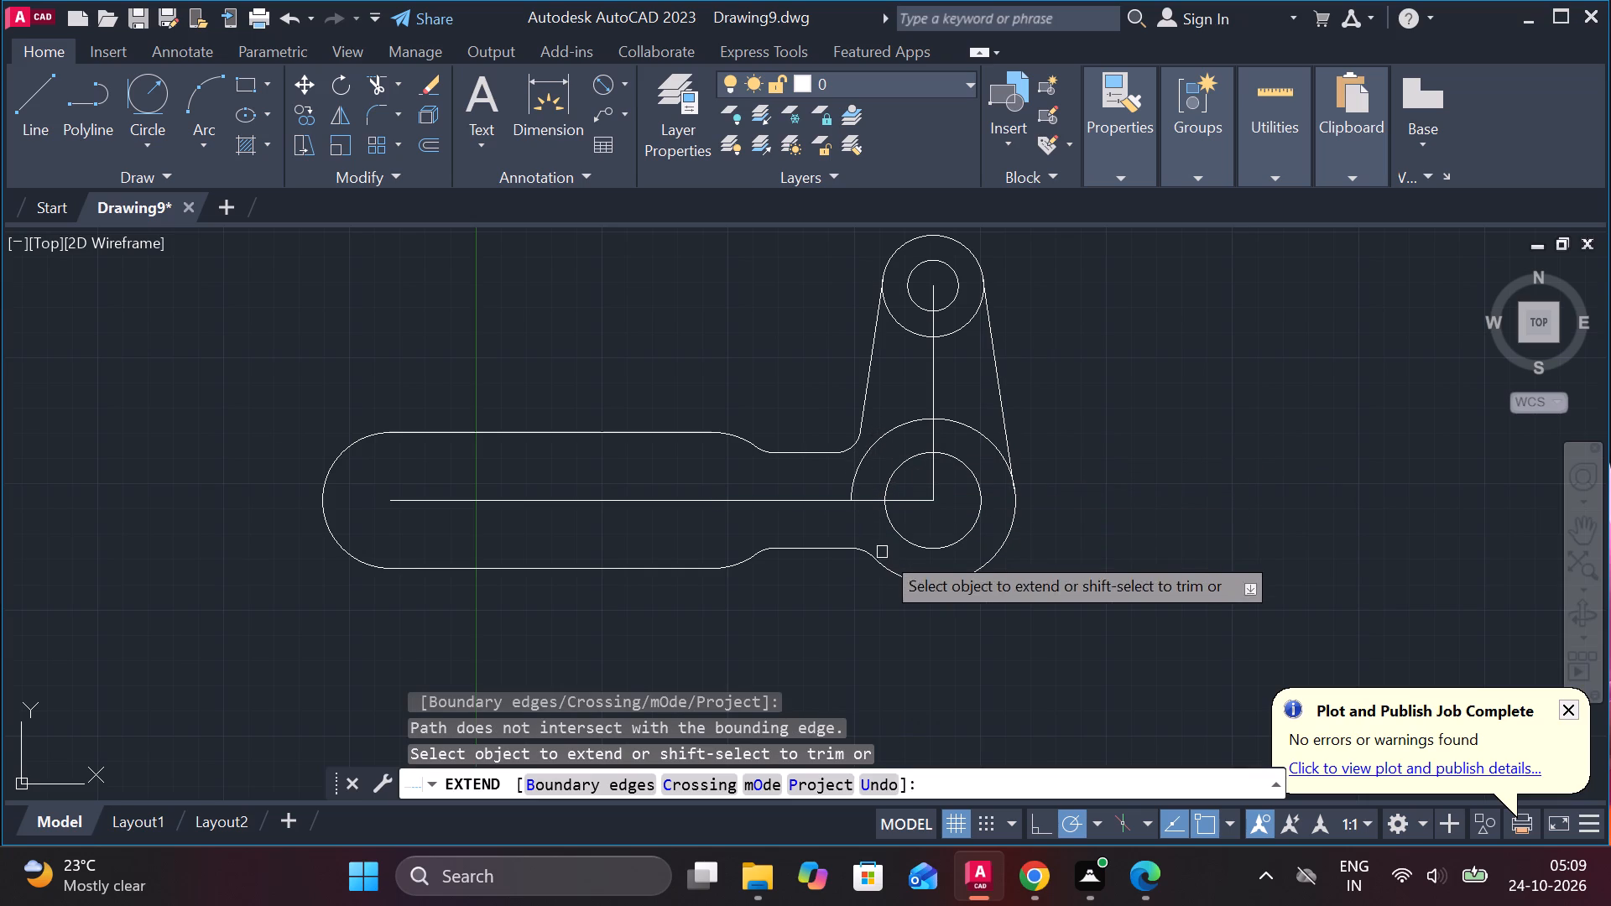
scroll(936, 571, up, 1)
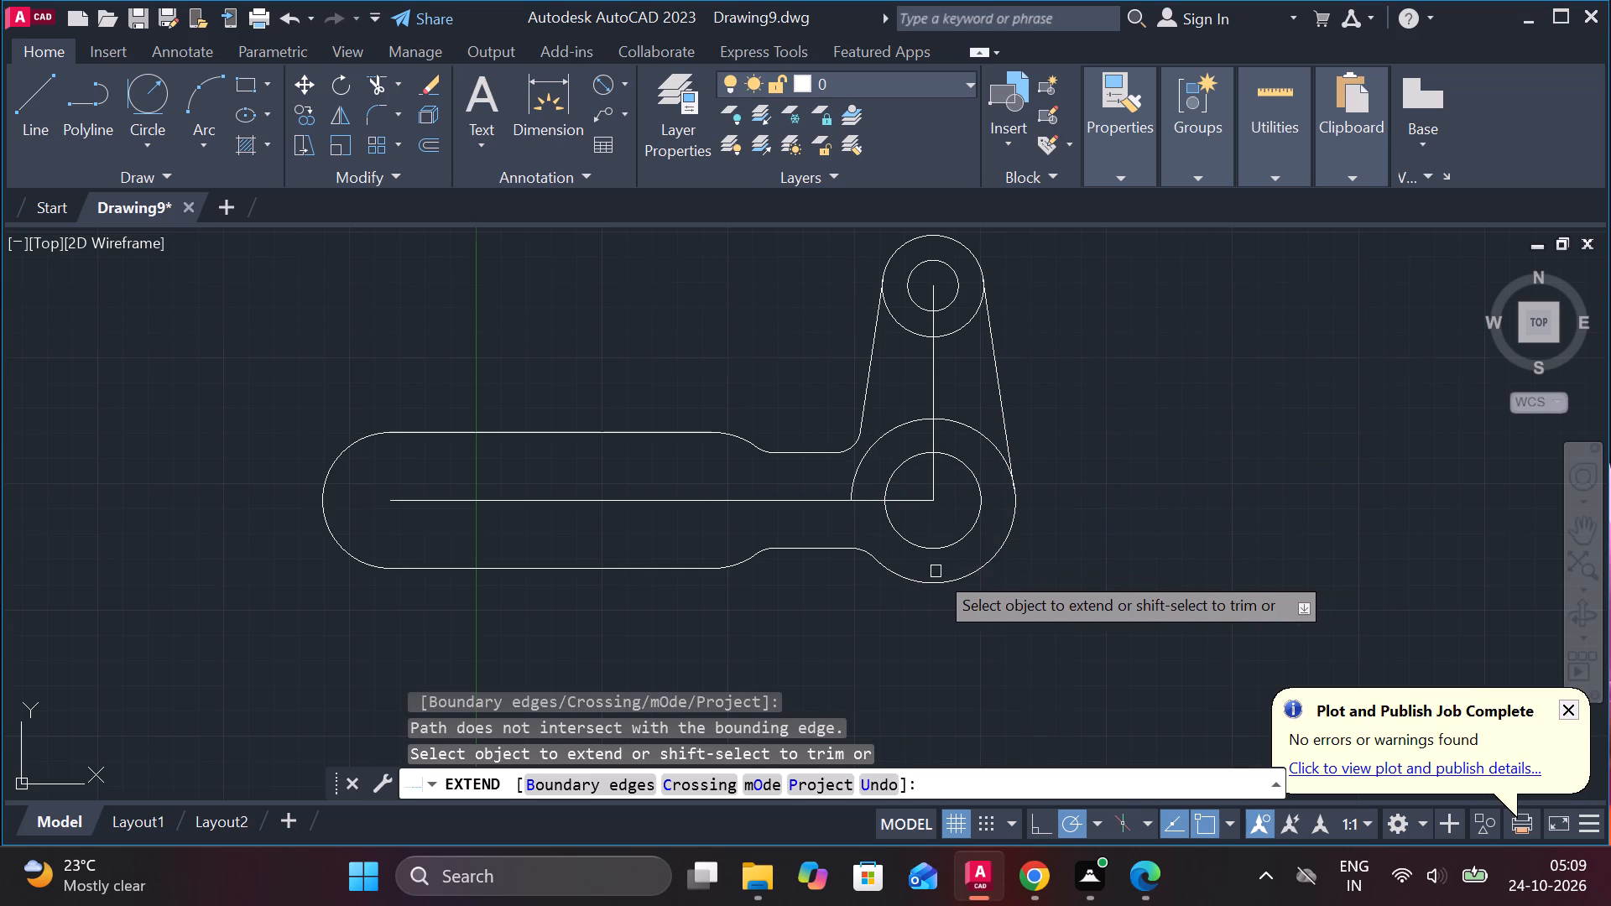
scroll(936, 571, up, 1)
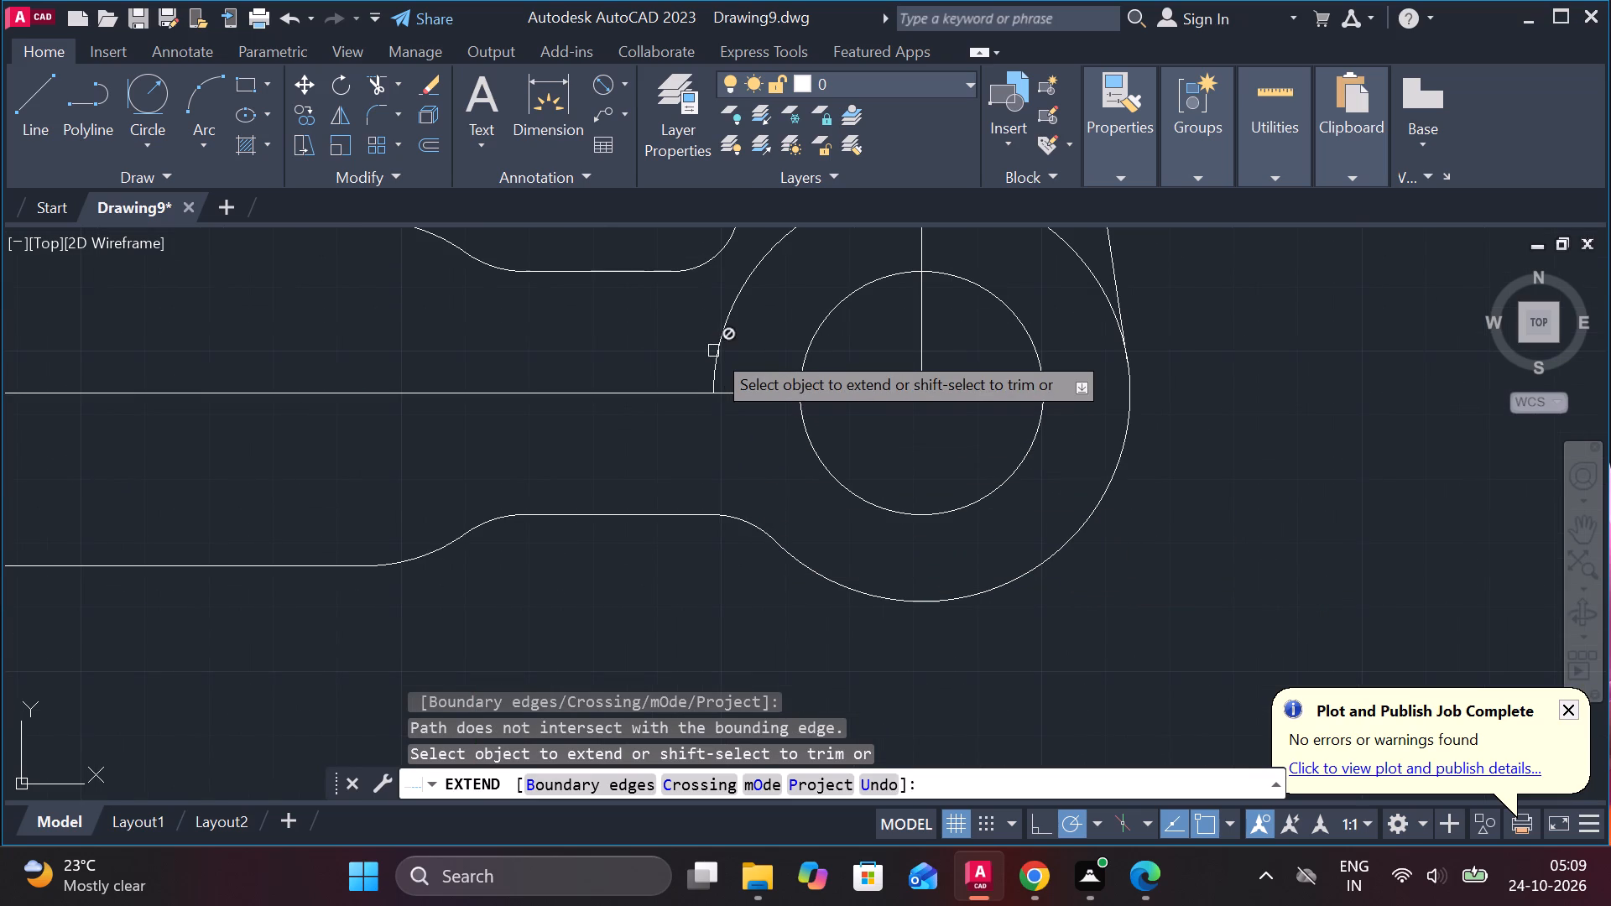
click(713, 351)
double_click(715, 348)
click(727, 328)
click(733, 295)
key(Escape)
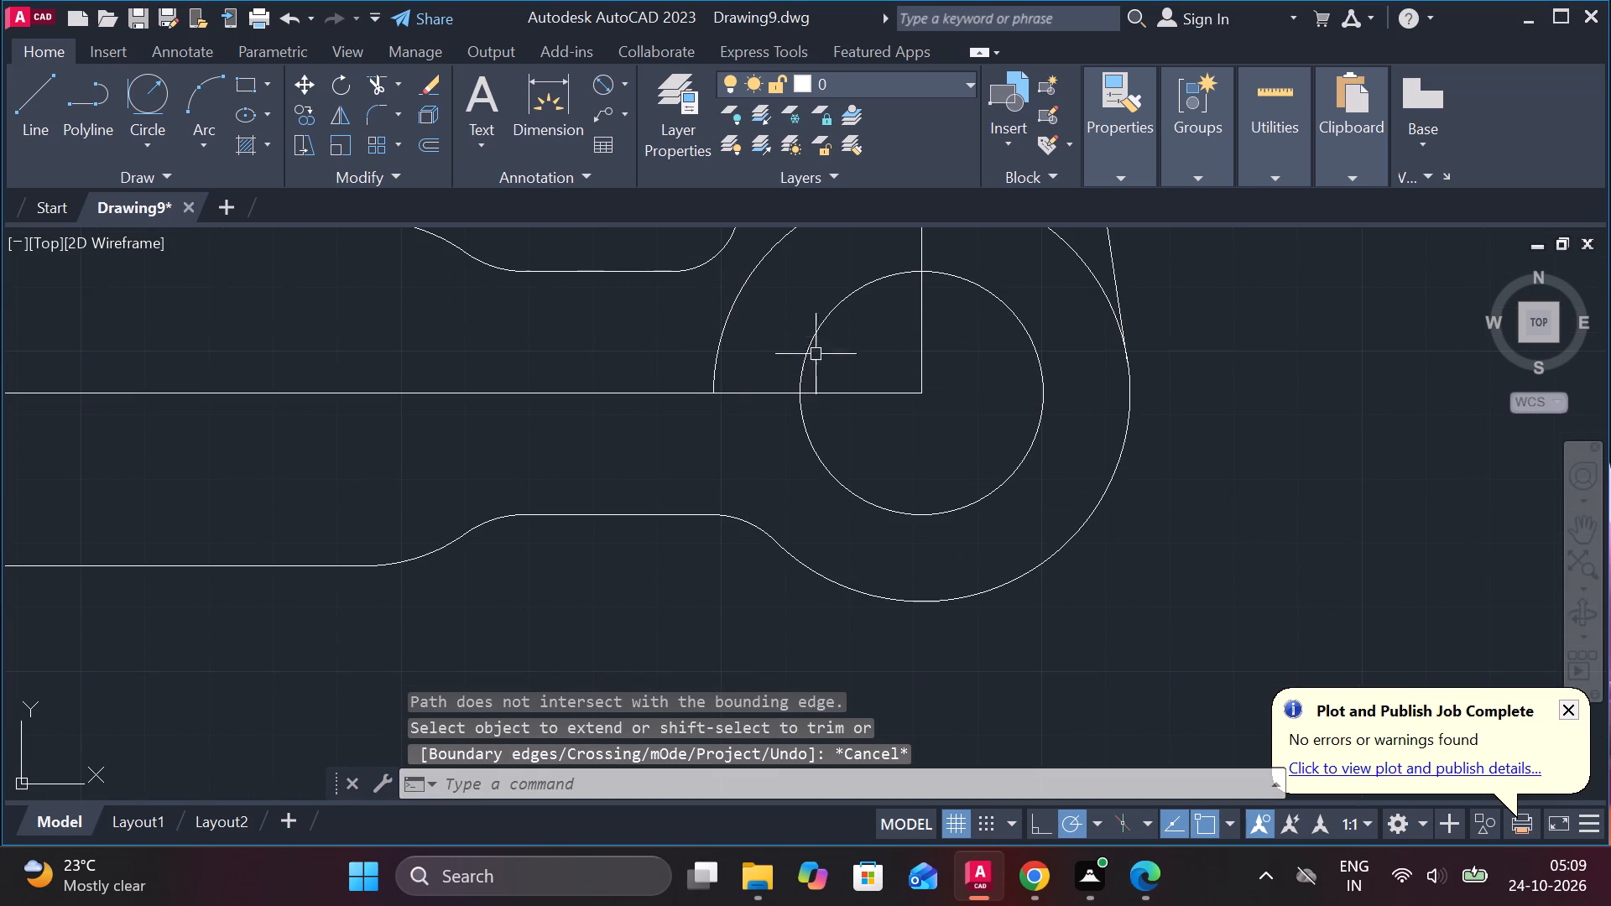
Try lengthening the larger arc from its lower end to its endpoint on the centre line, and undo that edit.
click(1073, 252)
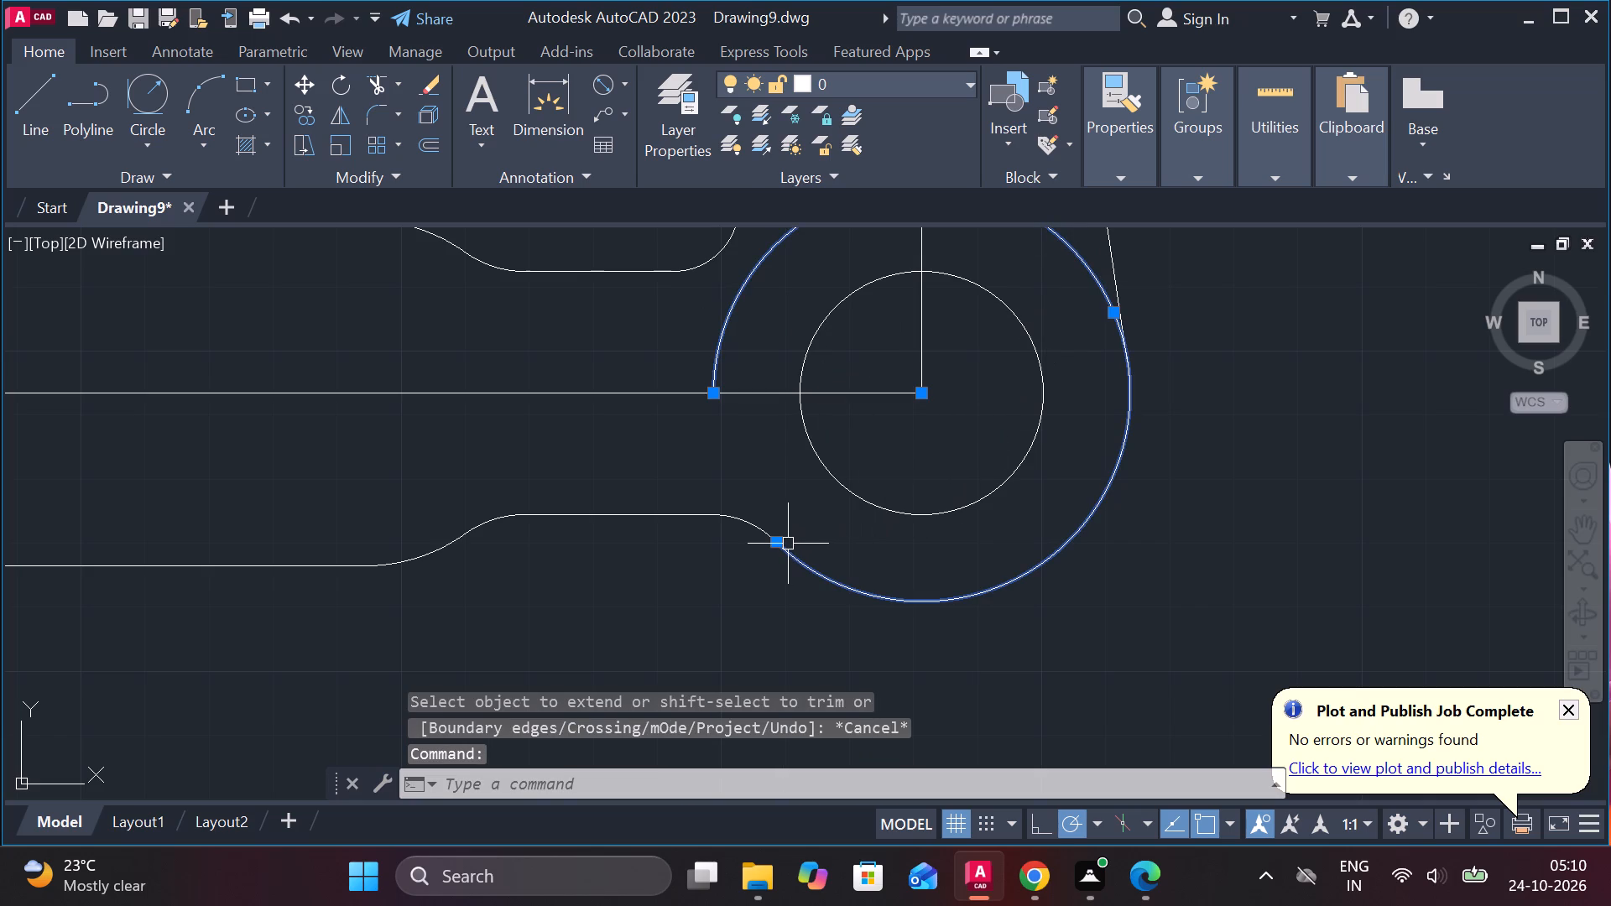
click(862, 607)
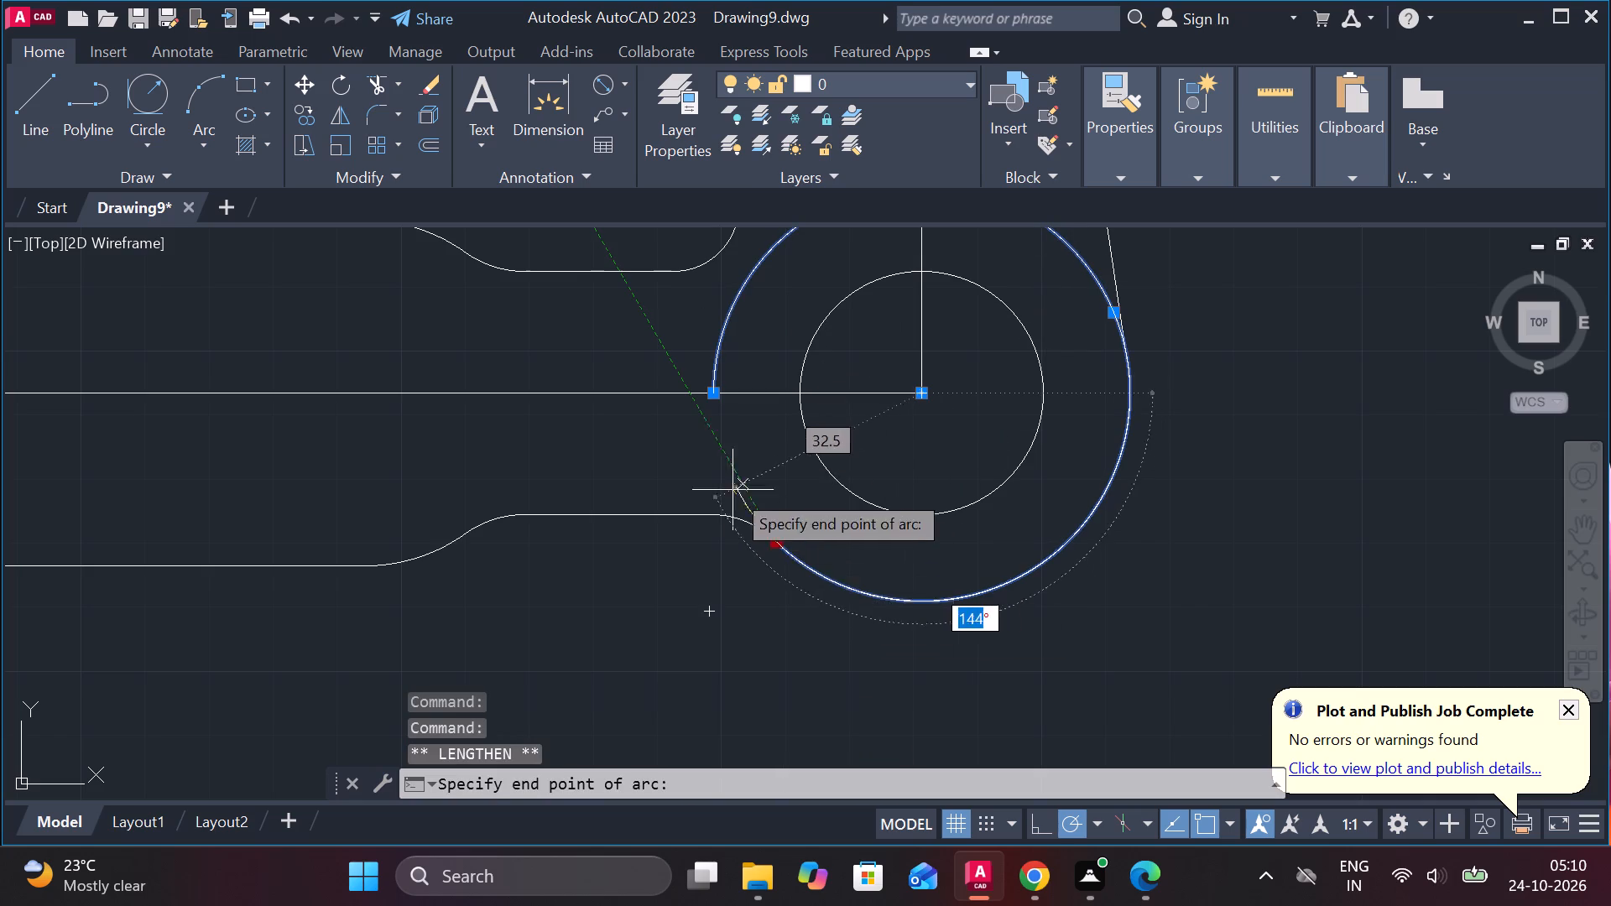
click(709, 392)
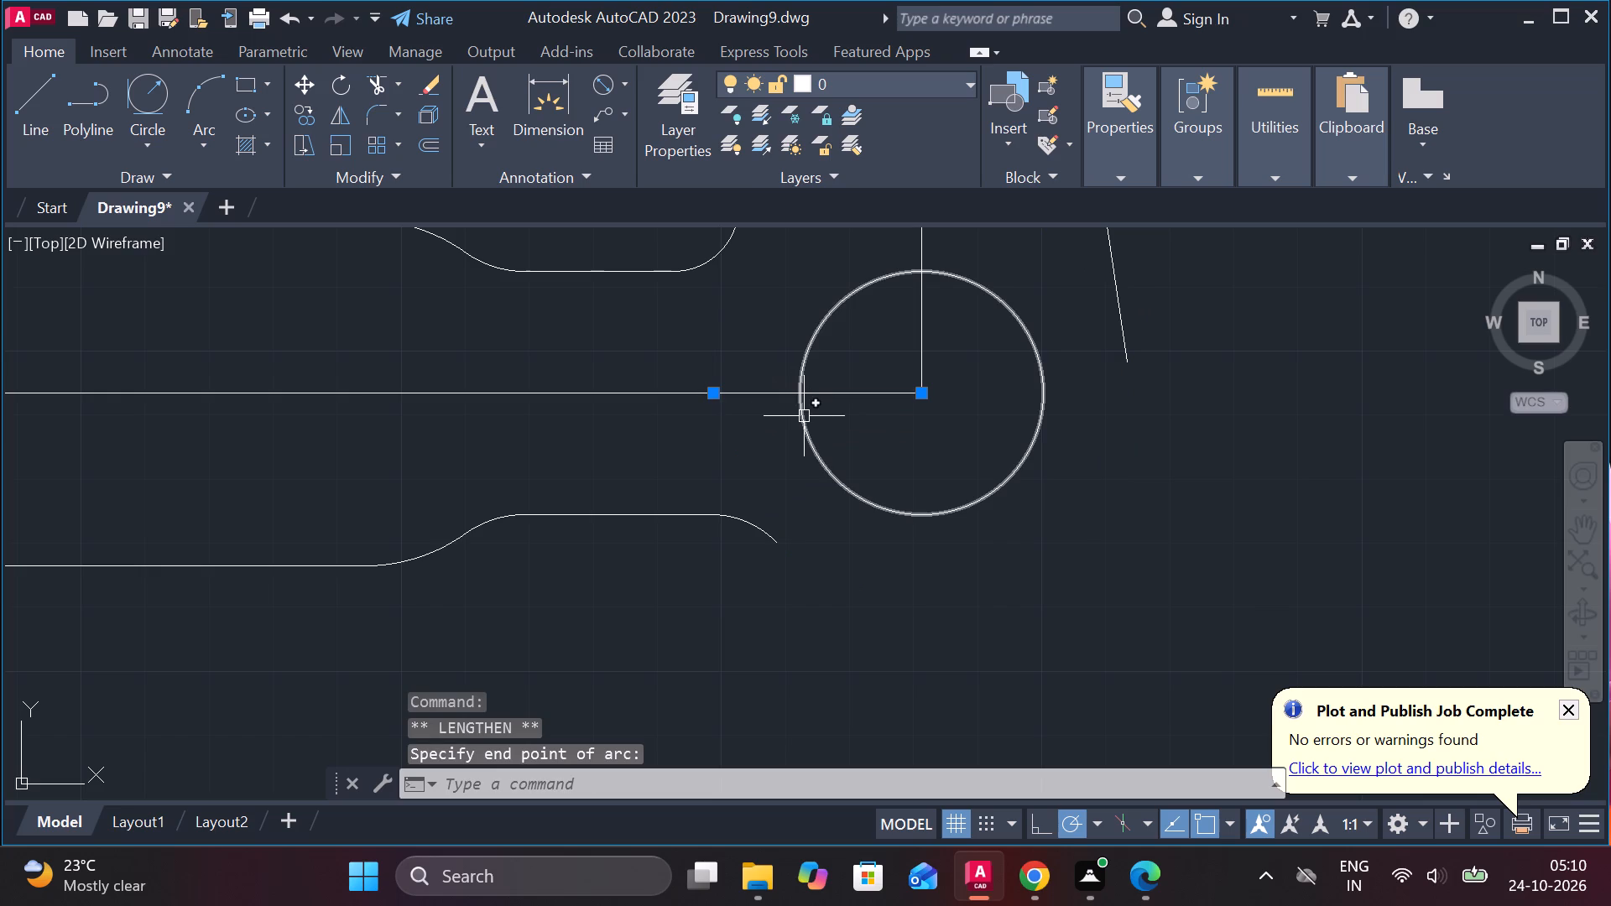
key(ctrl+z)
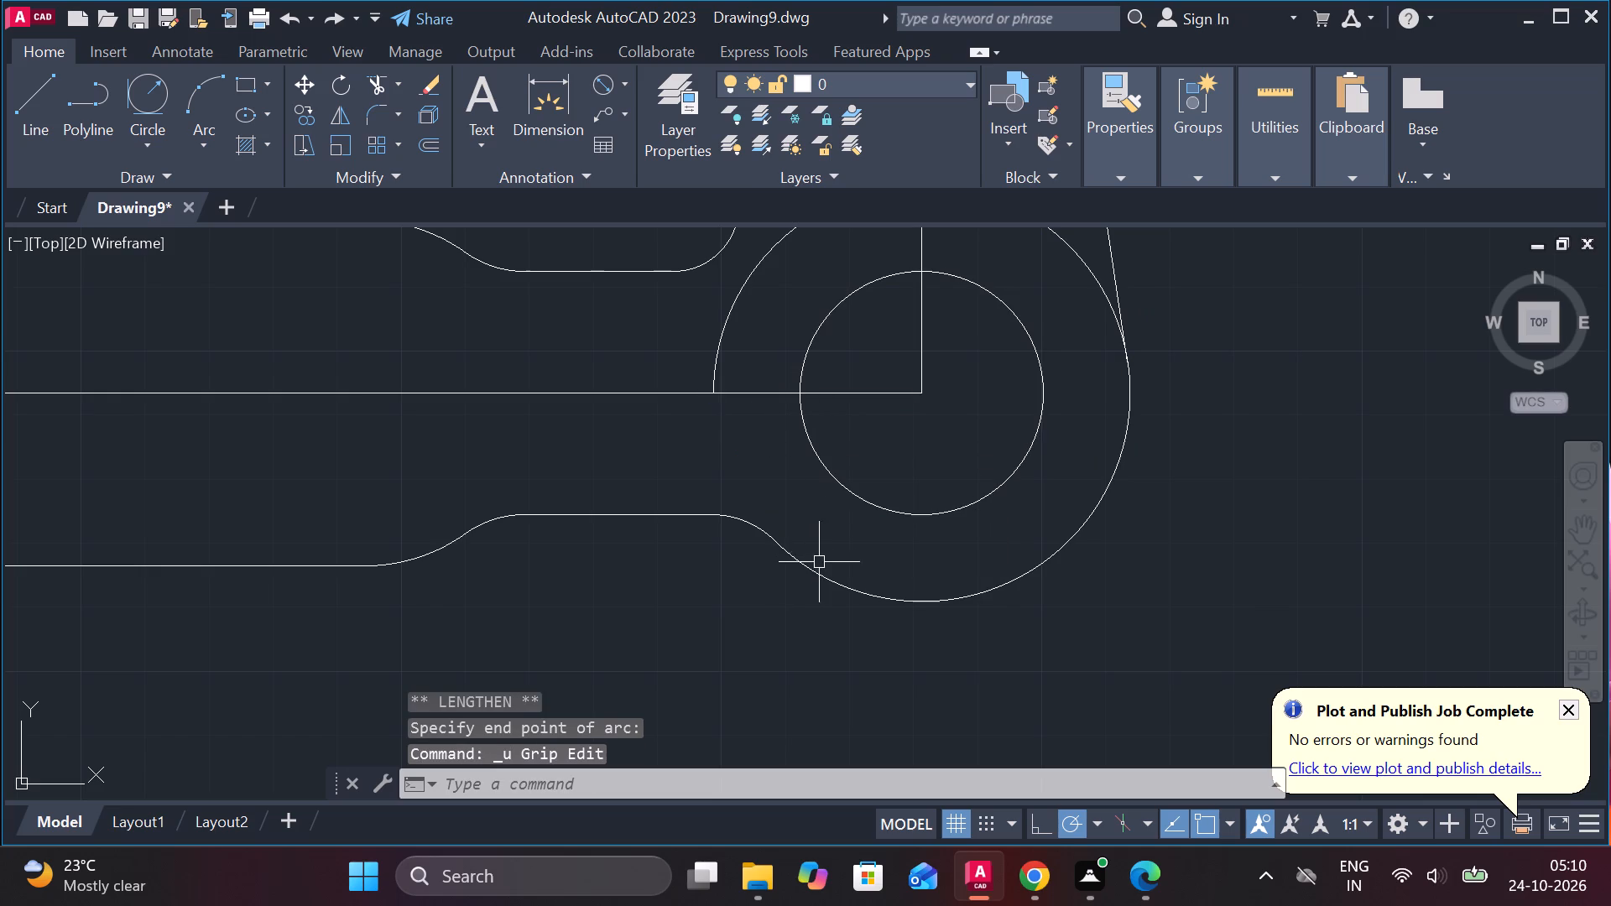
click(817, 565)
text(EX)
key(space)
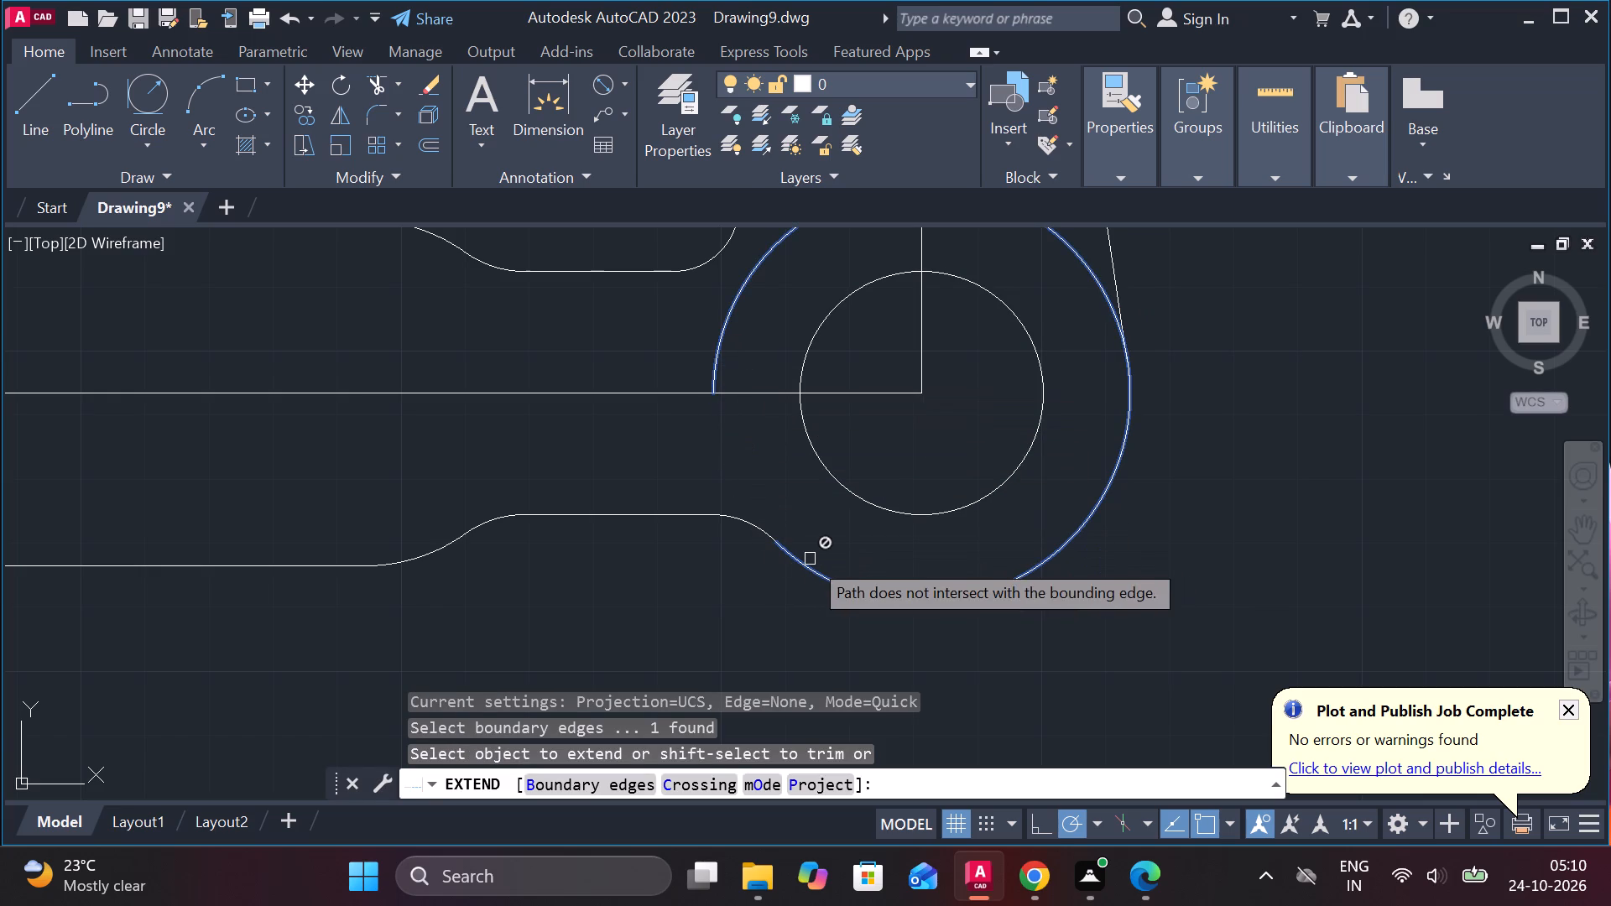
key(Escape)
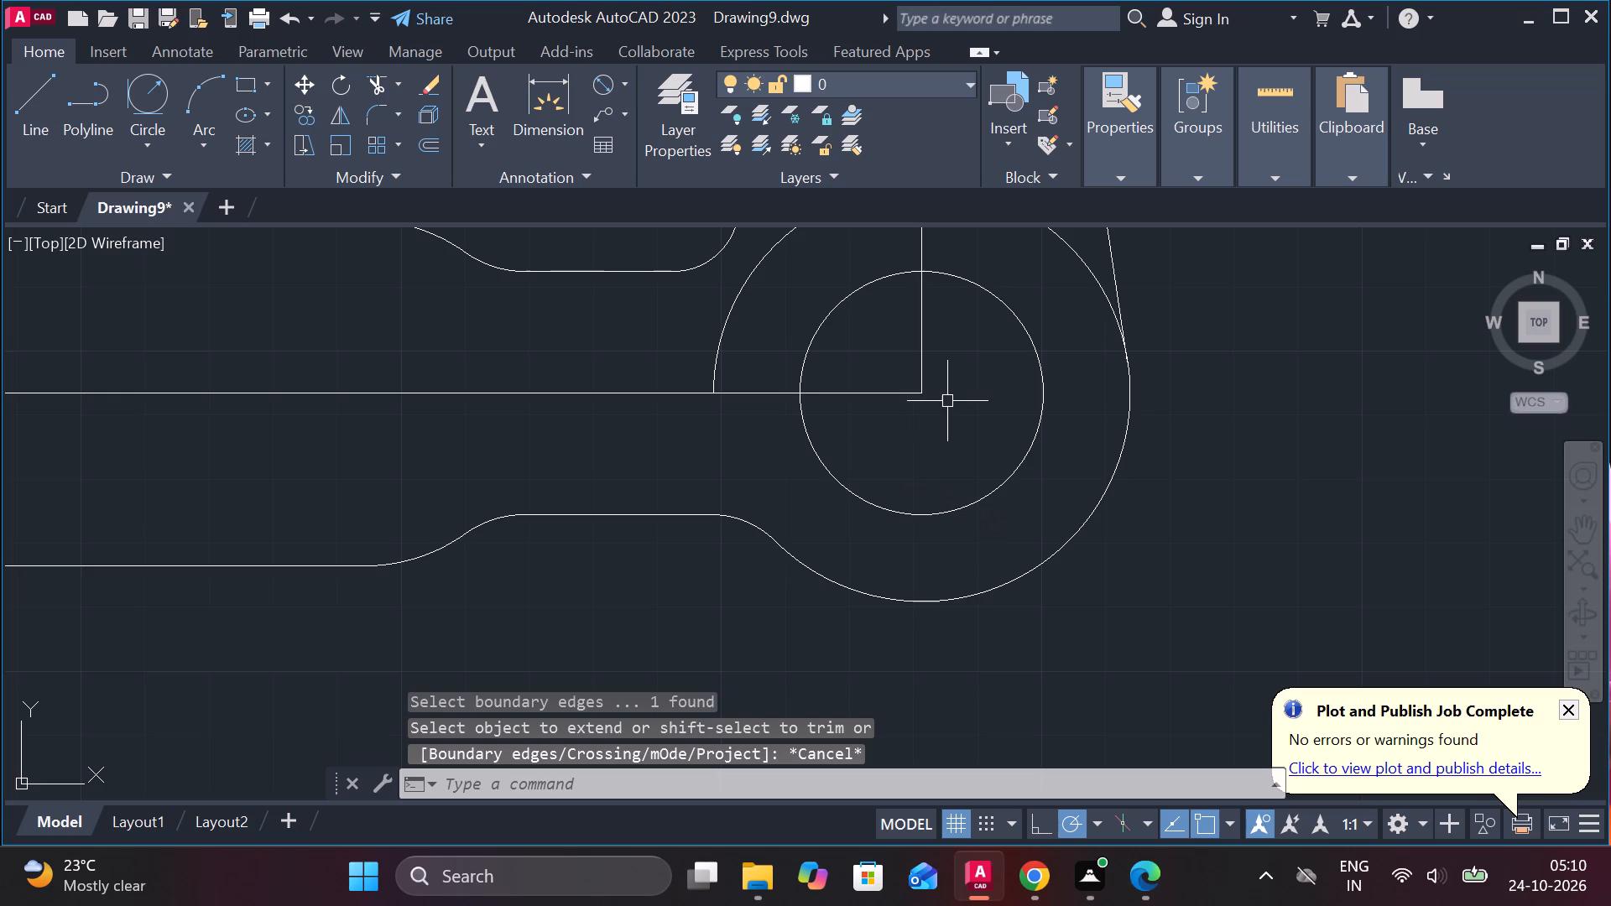
Replace the larger partial arc with a full circle of diameter 65, concentric with the smaller circle at the centre-line corner.
click(730, 329)
text(E)
key(space)
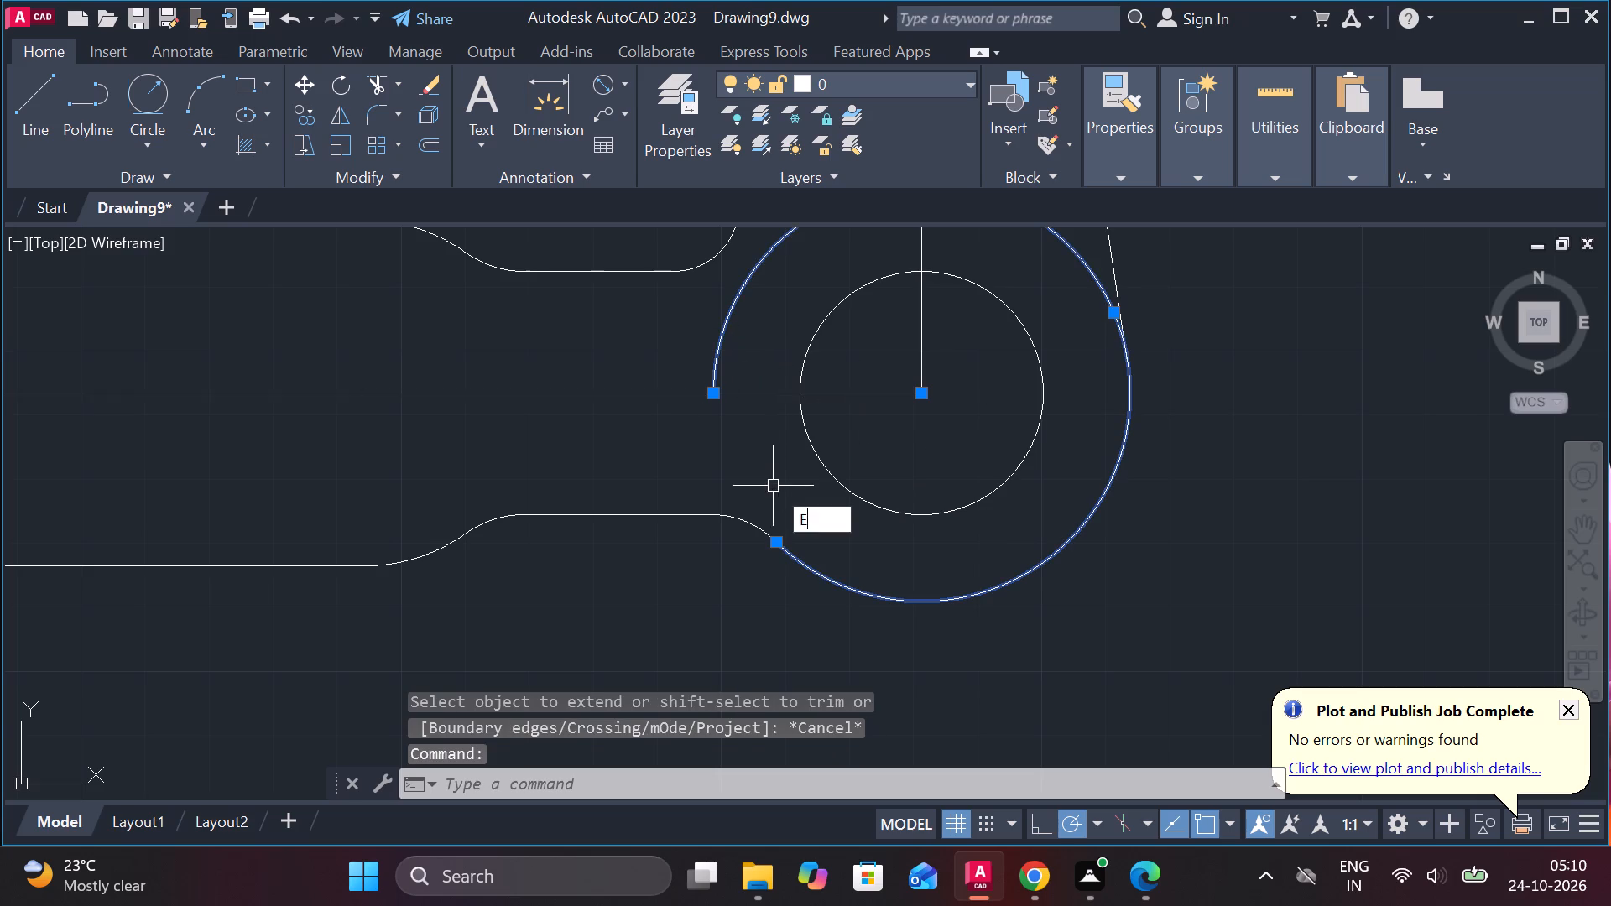
text(C)
key(space)
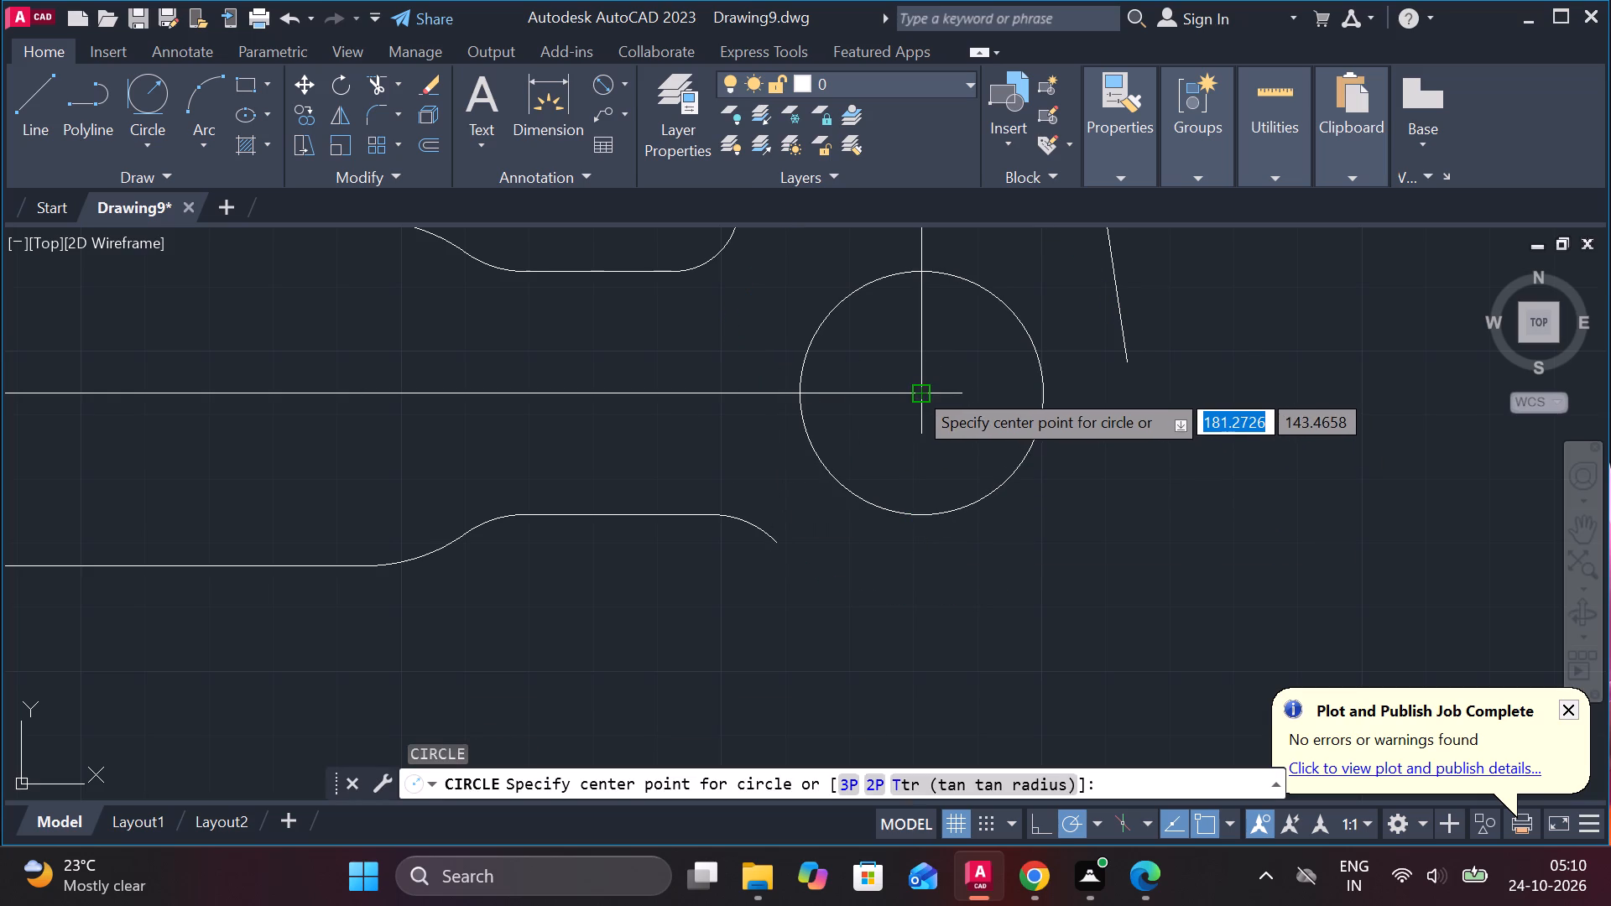
click(915, 388)
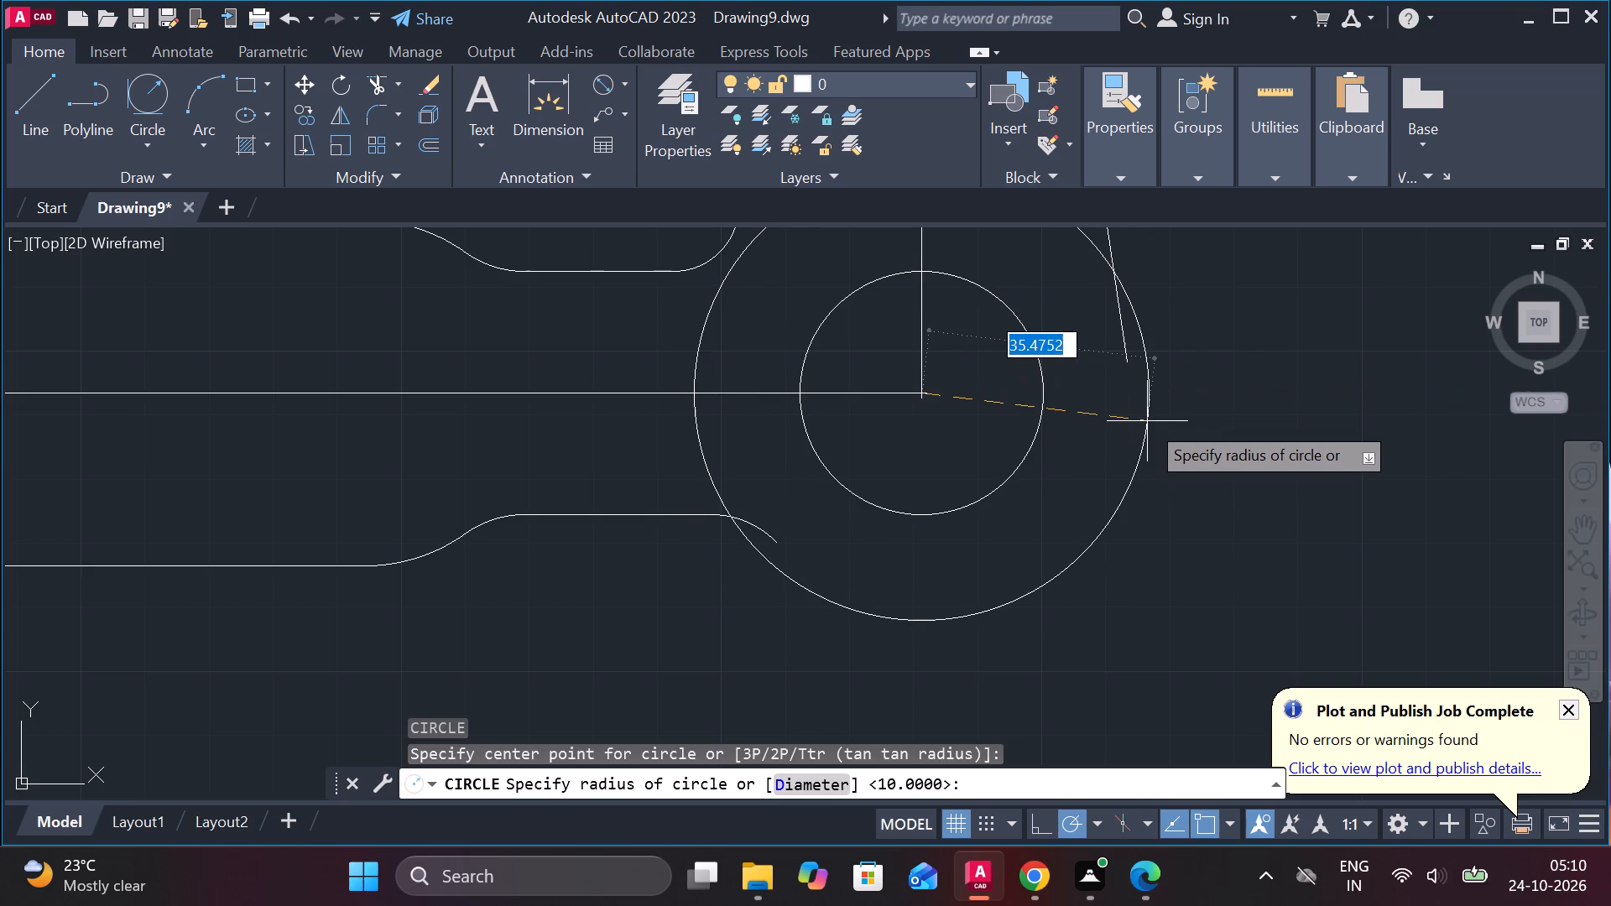
text(D 65)
key(Return)
Examine where the lower arm fillet meets the larger circle, and check the overall outline.
scroll(1133, 487, down, 2)
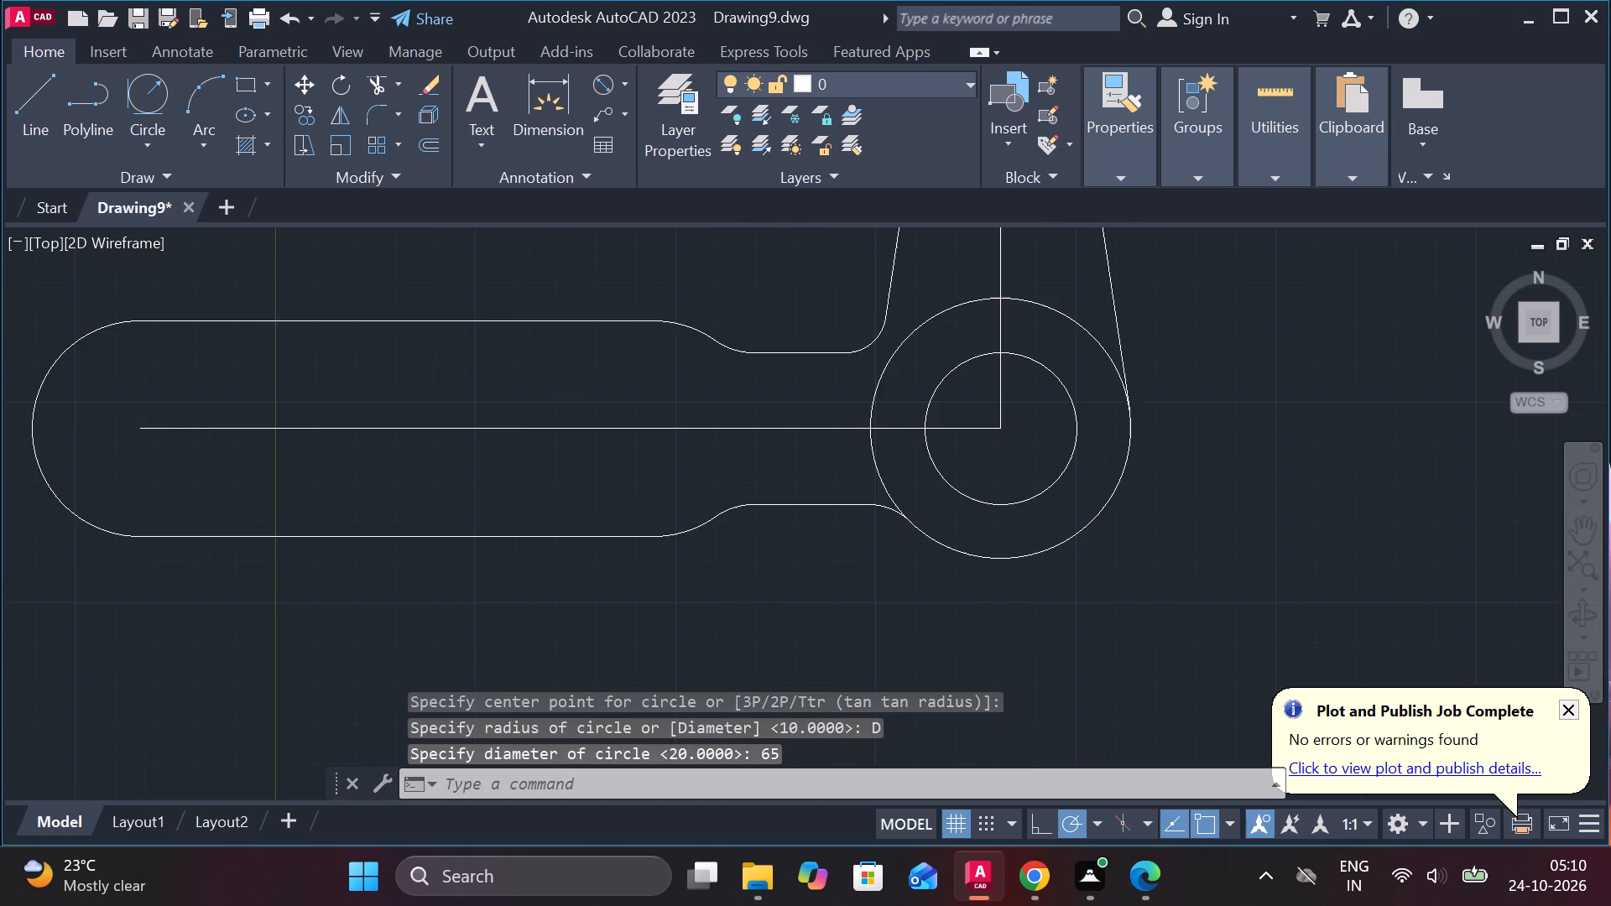
scroll(998, 492, up, 3)
scroll(988, 560, up, 1)
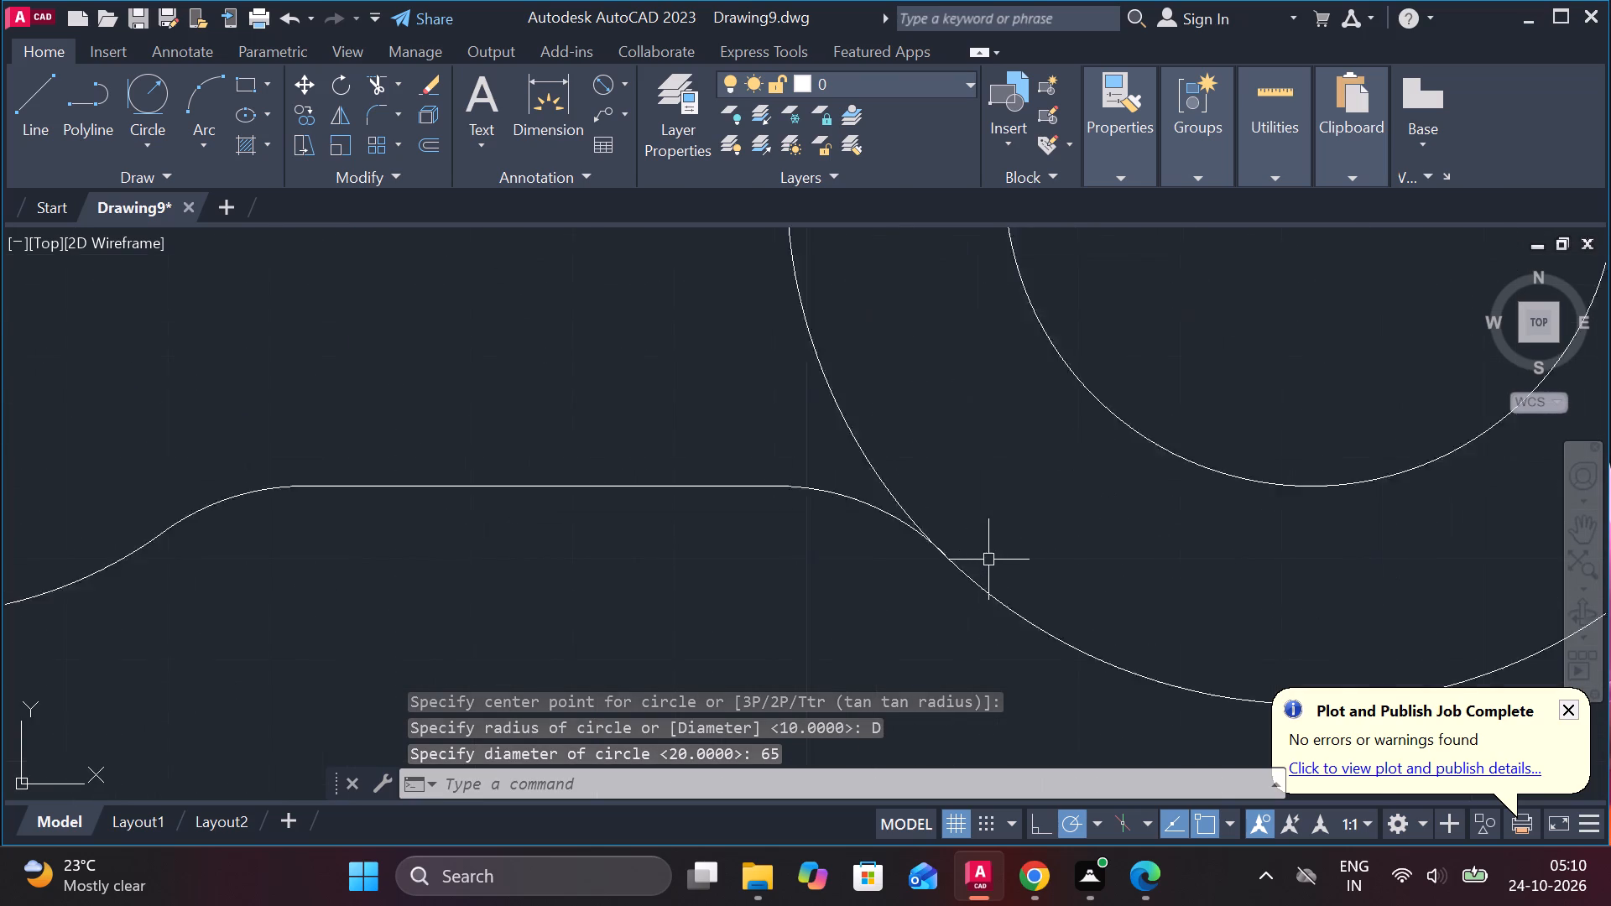
scroll(988, 560, up, 2)
scroll(943, 552, down, 5)
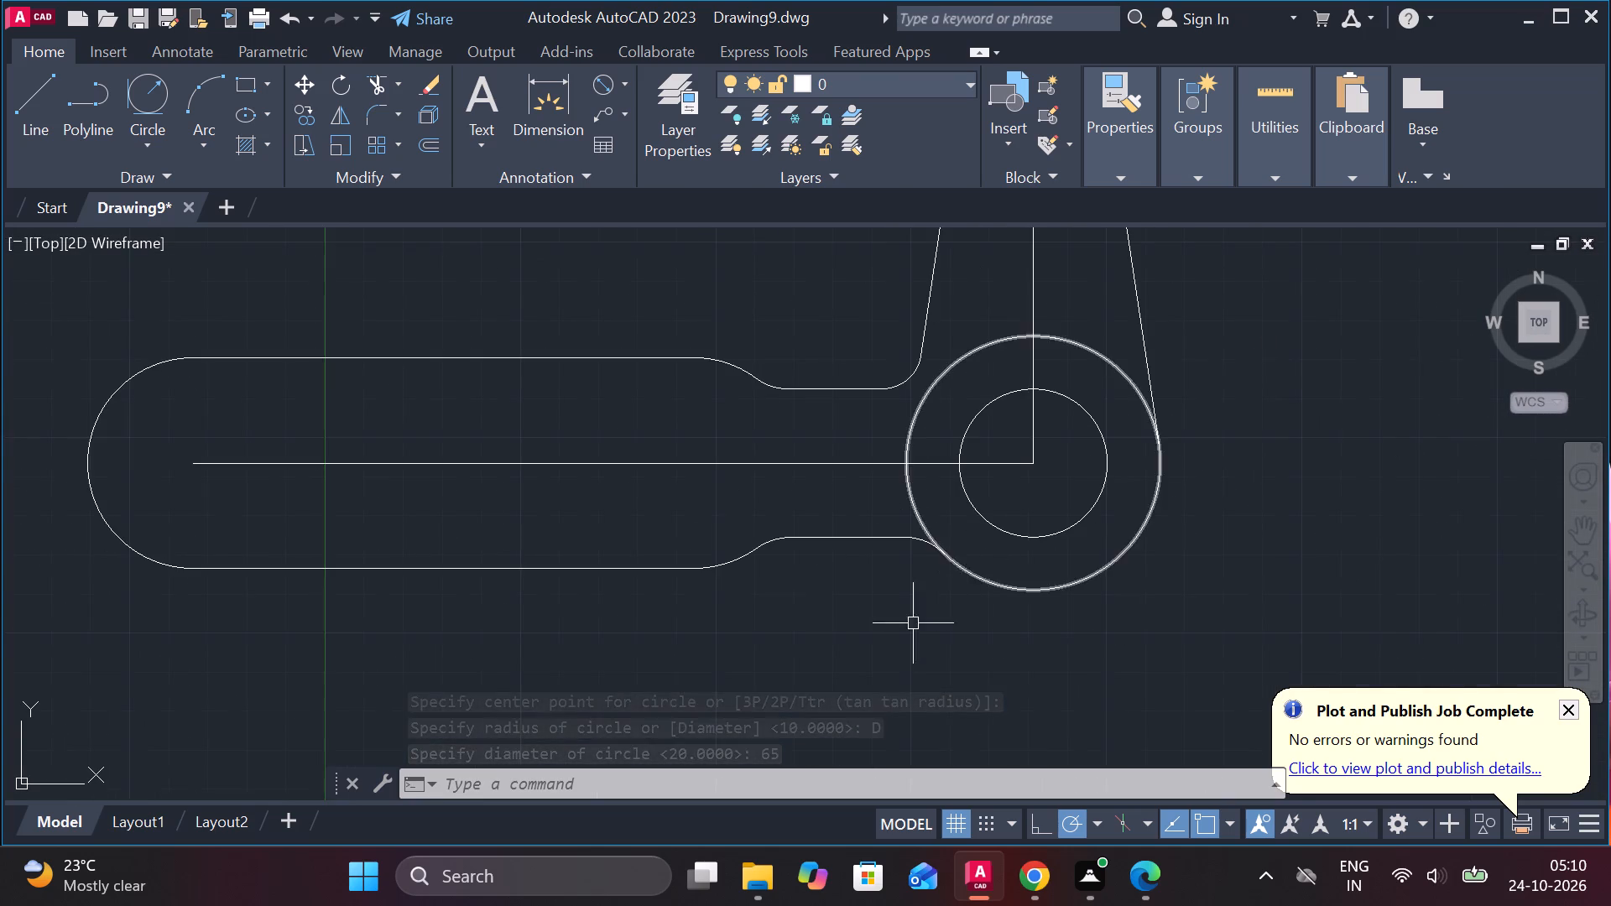
scroll(874, 630, down, 2)
scroll(665, 623, up, 1)
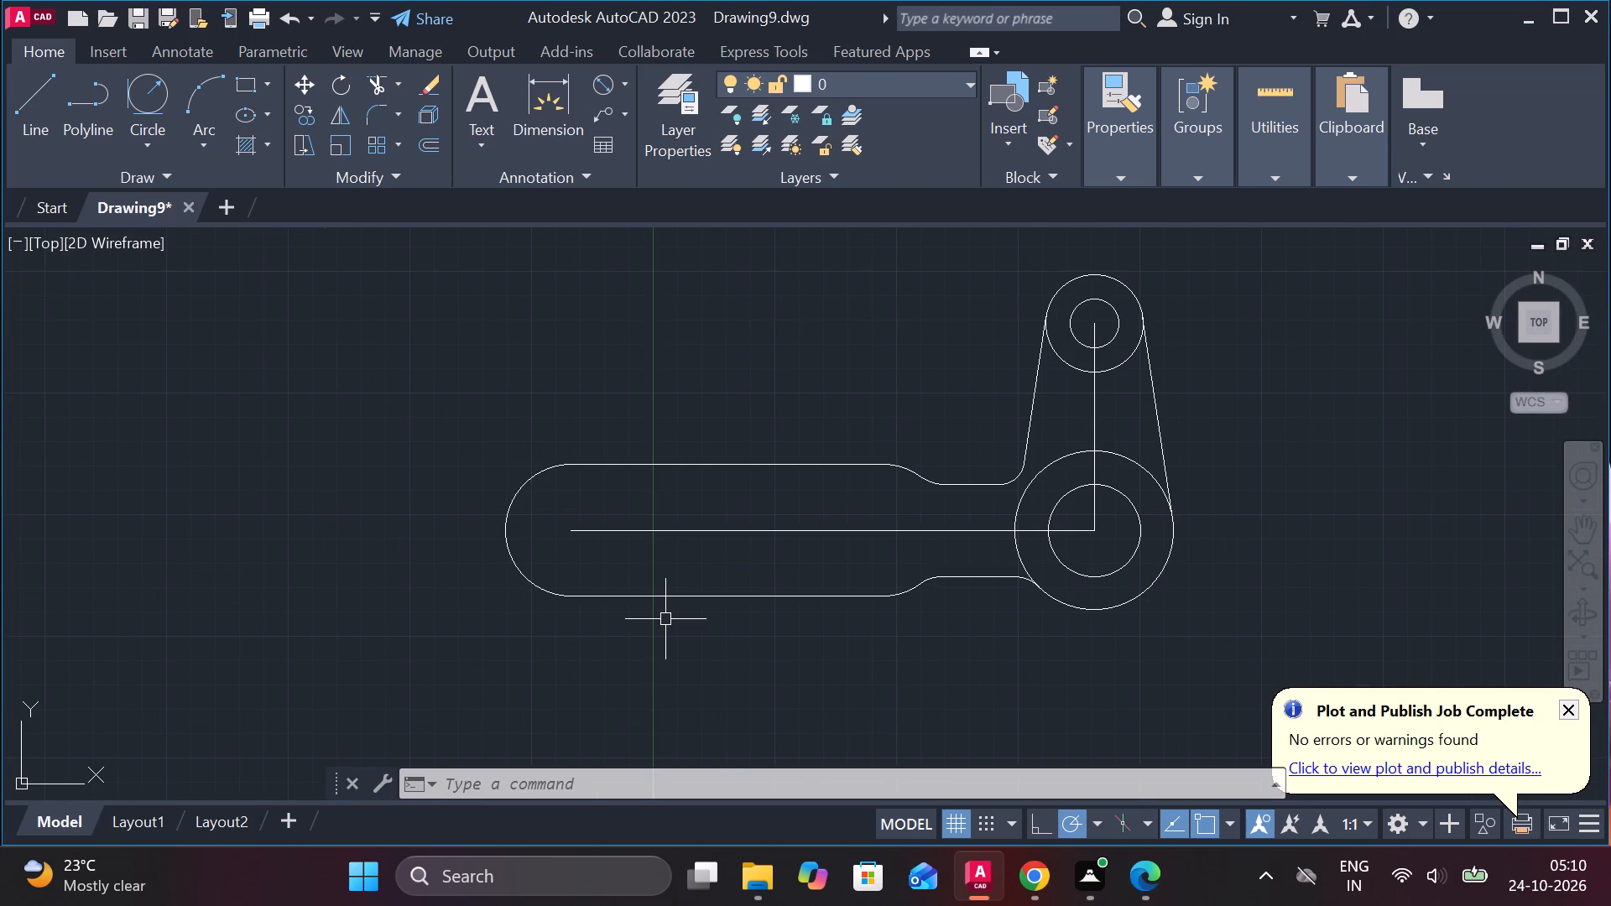
Draw a circle of diameter 24 centred on the left end of the slot's centre line.
key(c)
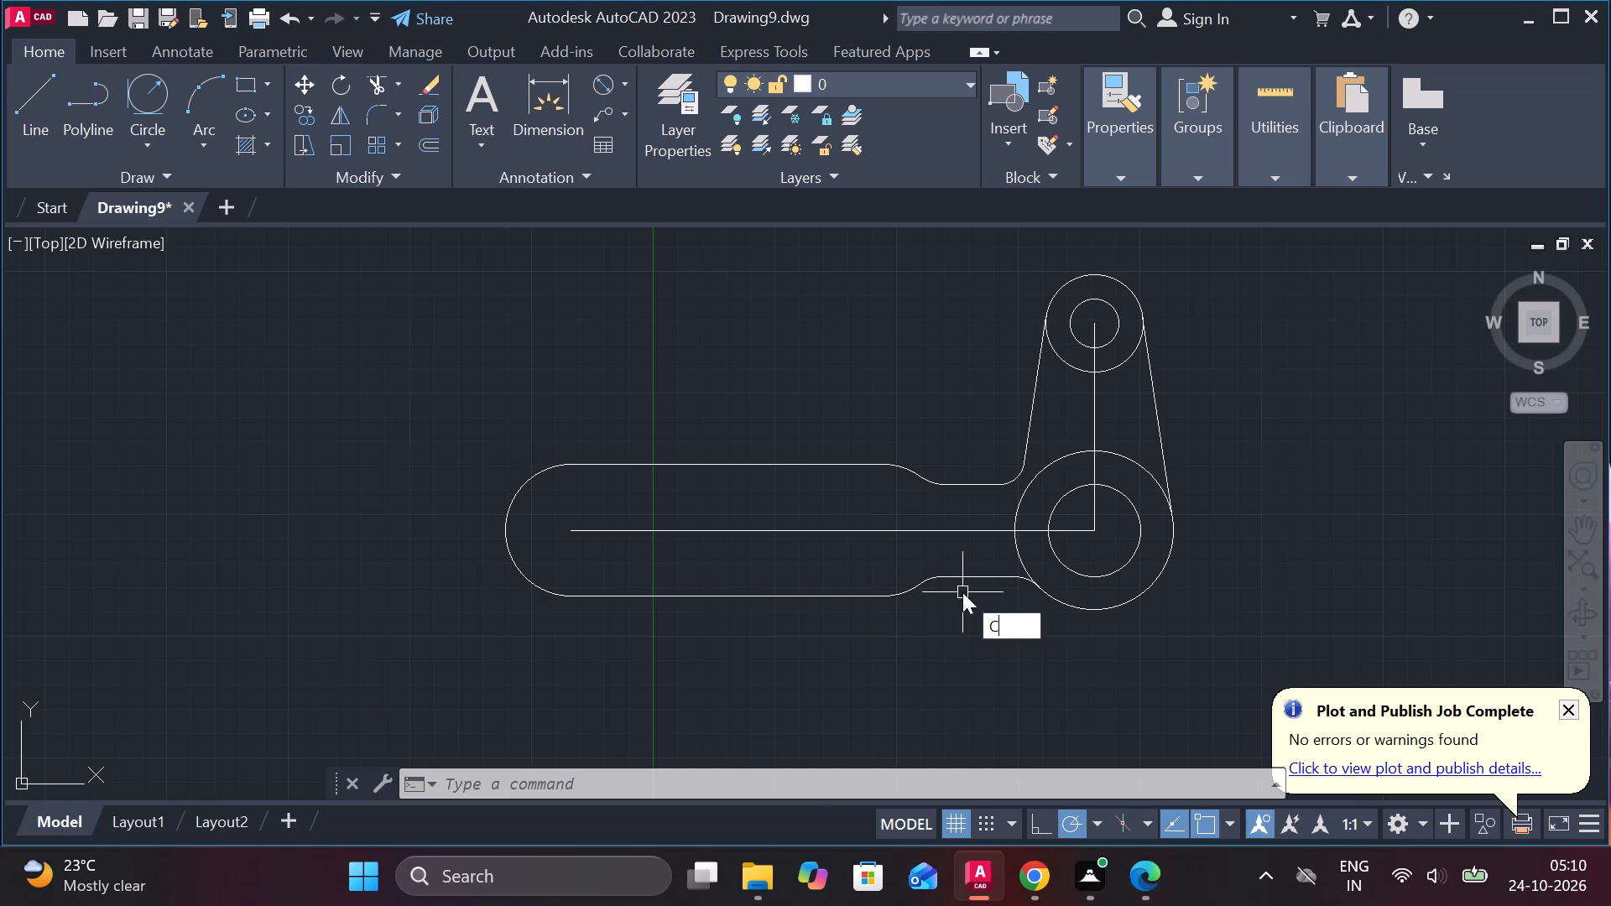
key(space)
click(585, 530)
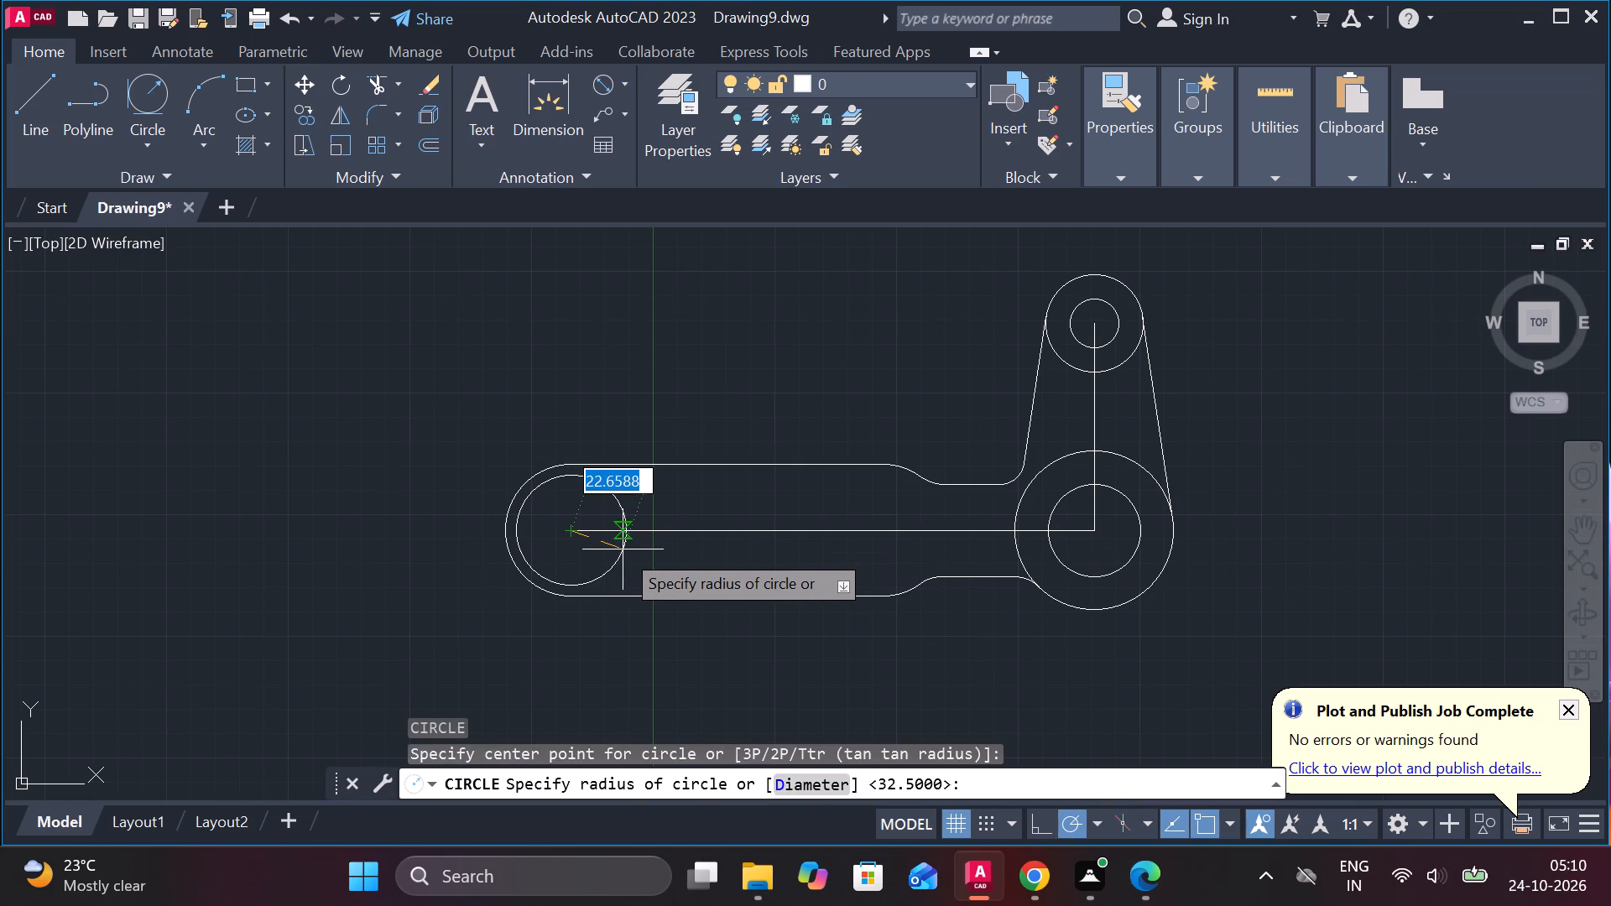
text(D)
key(space)
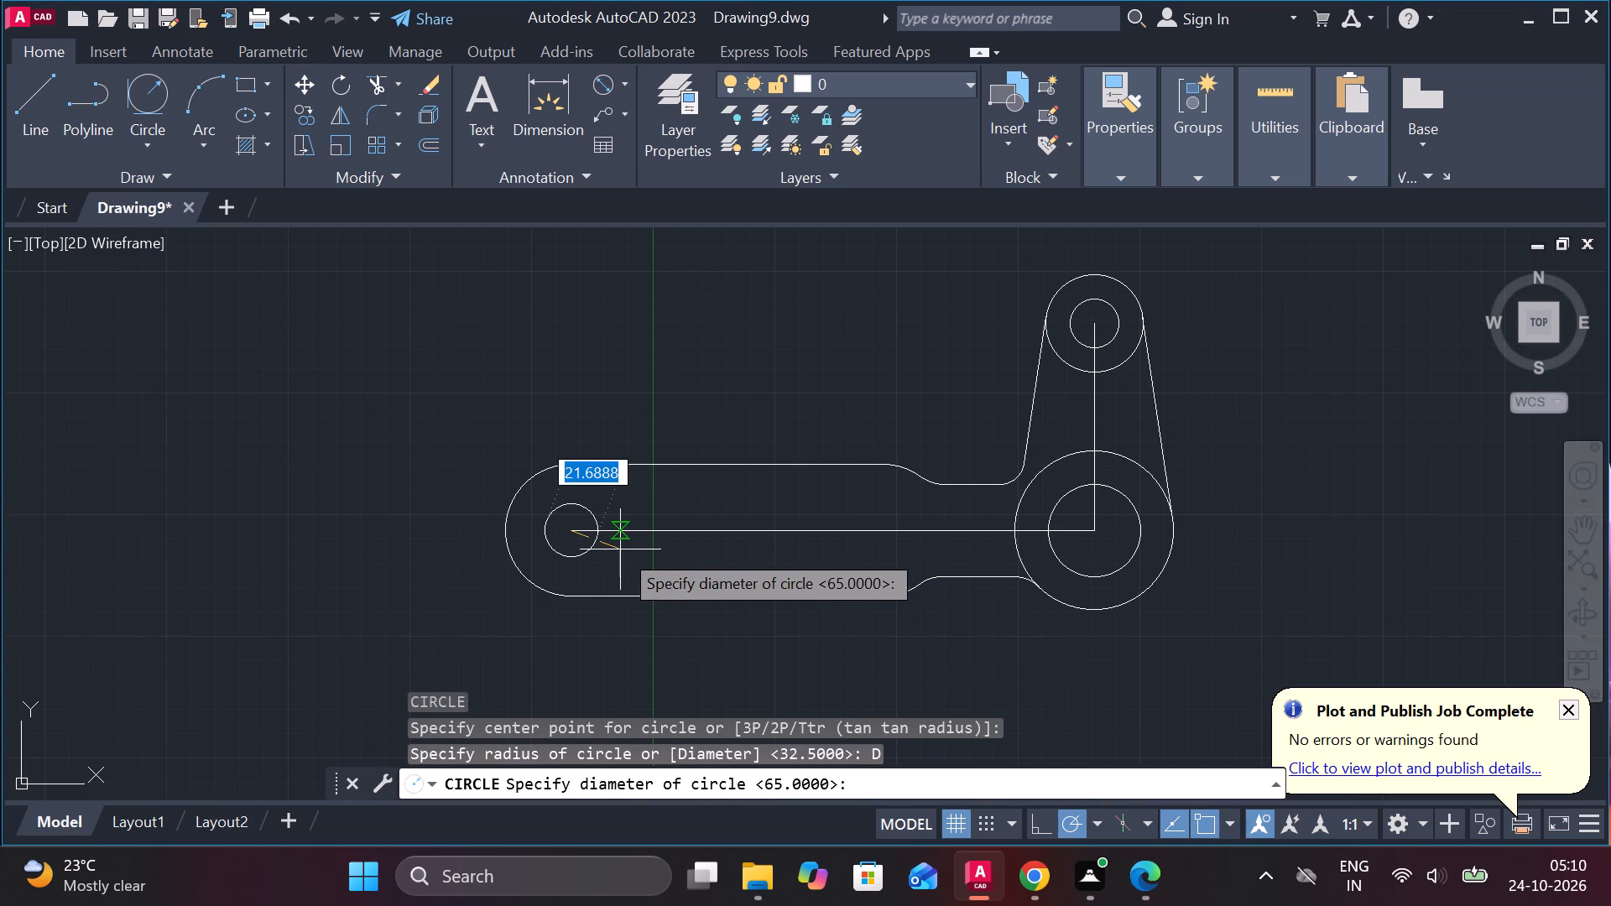
text(24)
key(space)
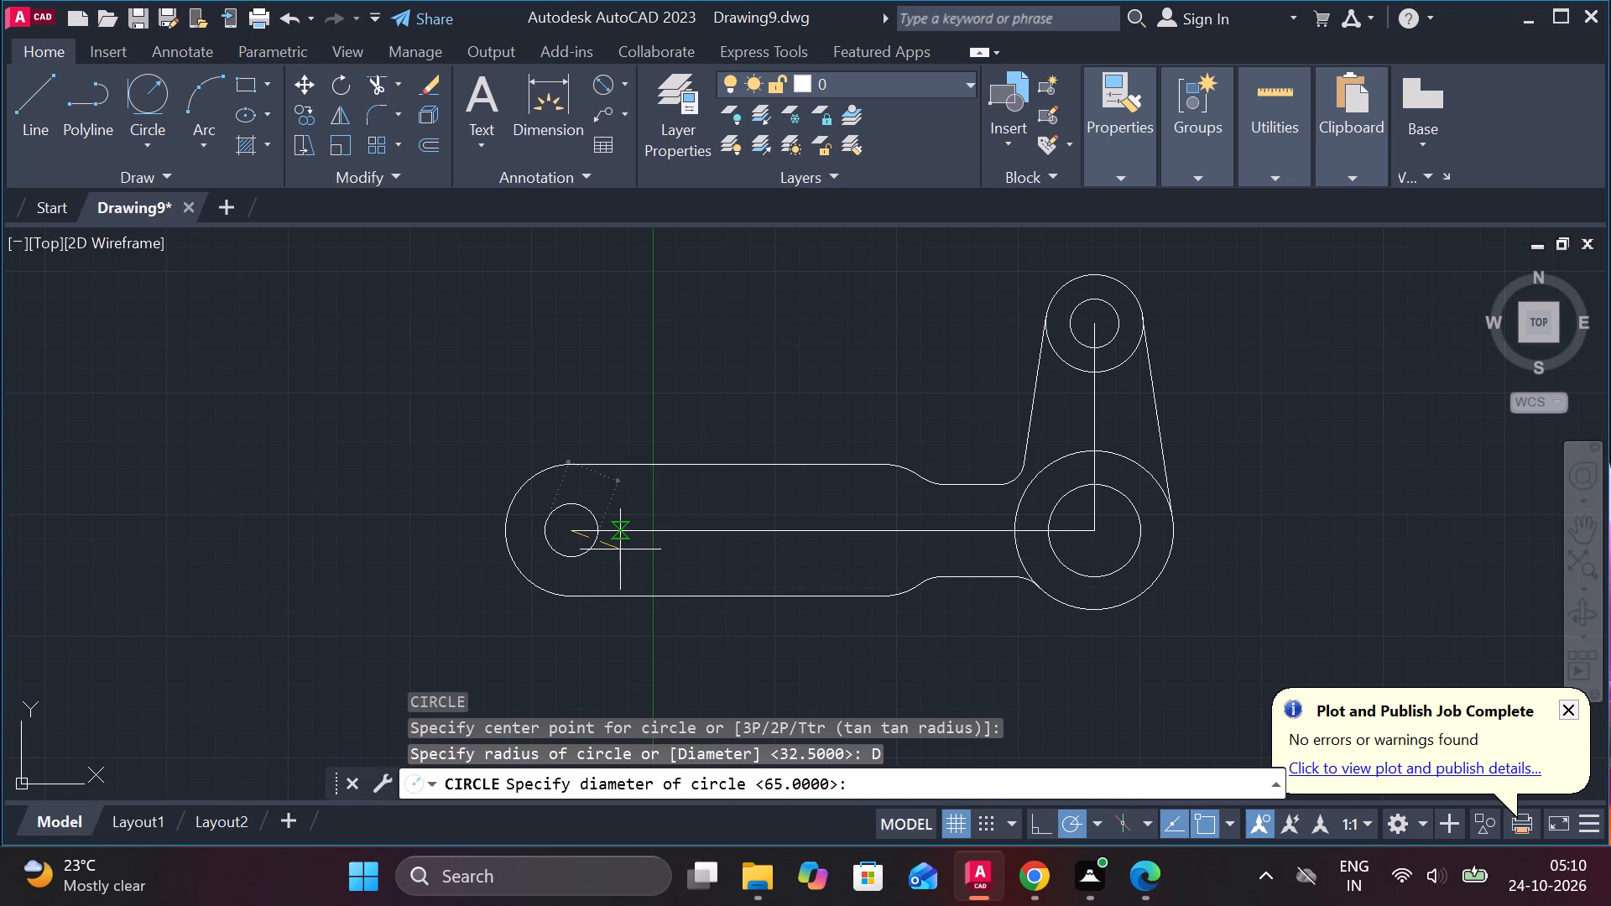
Draw a second circle of diameter 24 at the centre of the slot's right end arcs on the centre line.
text(C)
key(space)
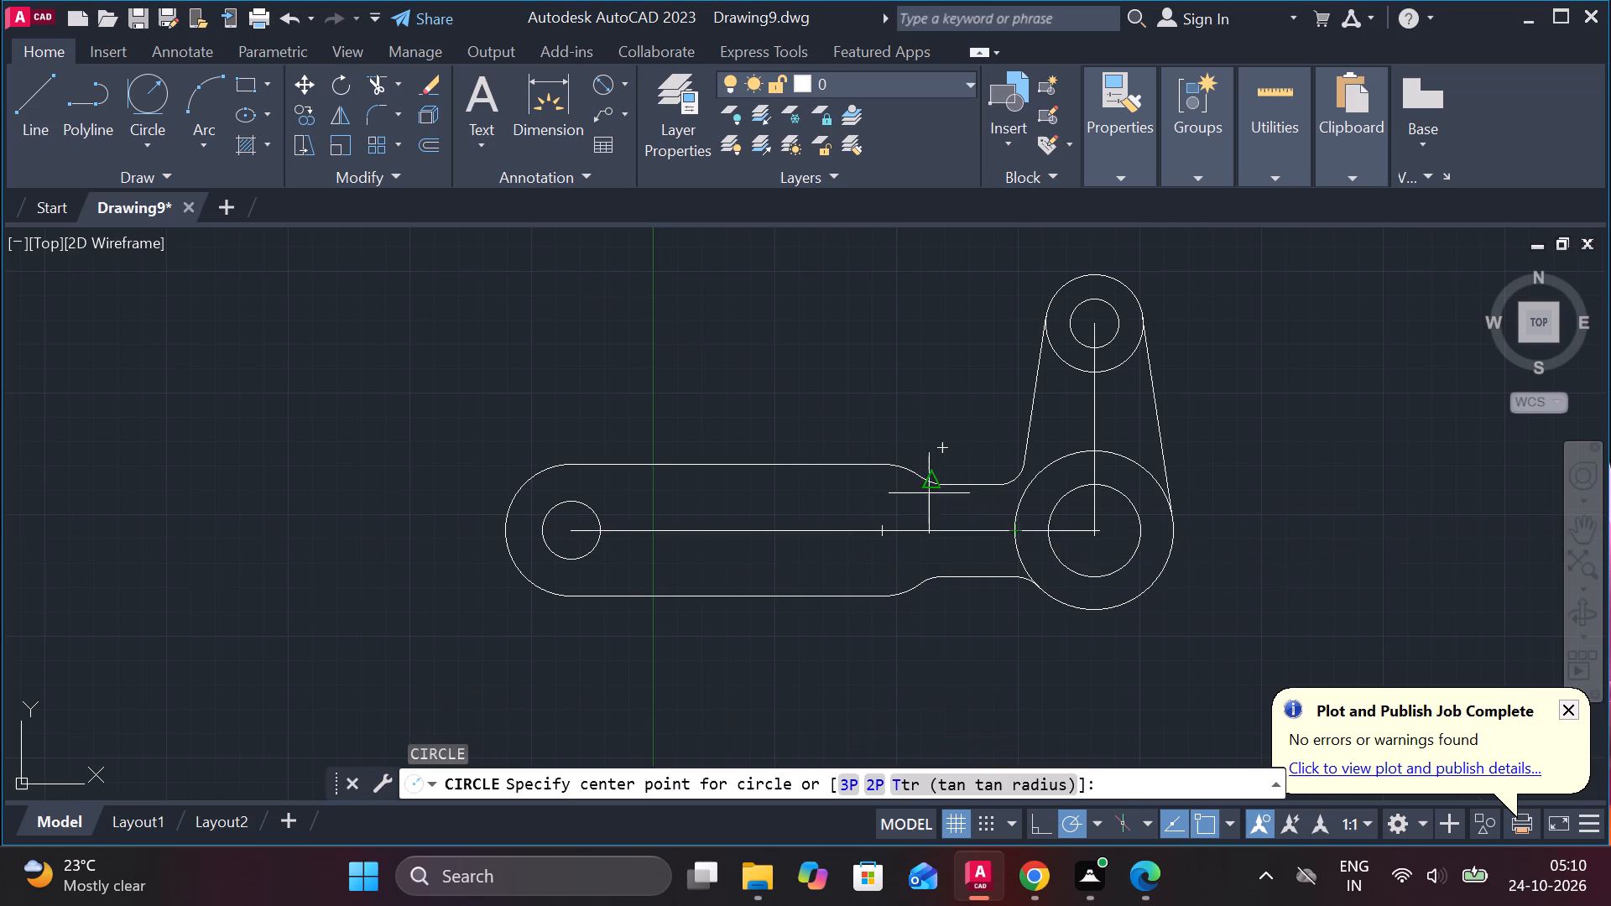
click(888, 530)
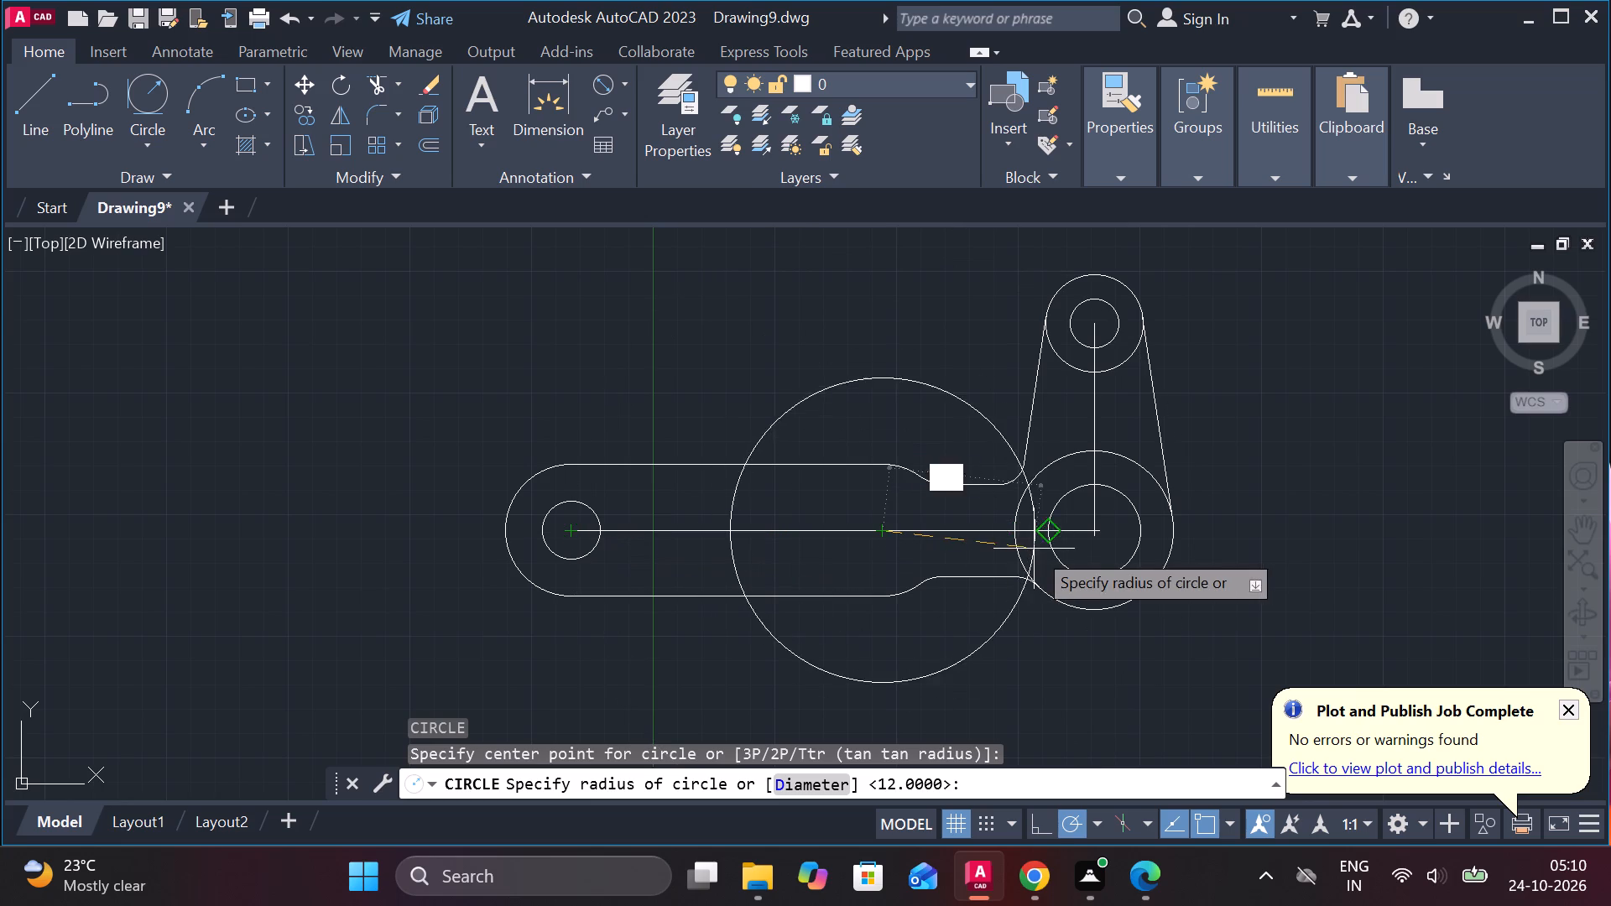
text(D)
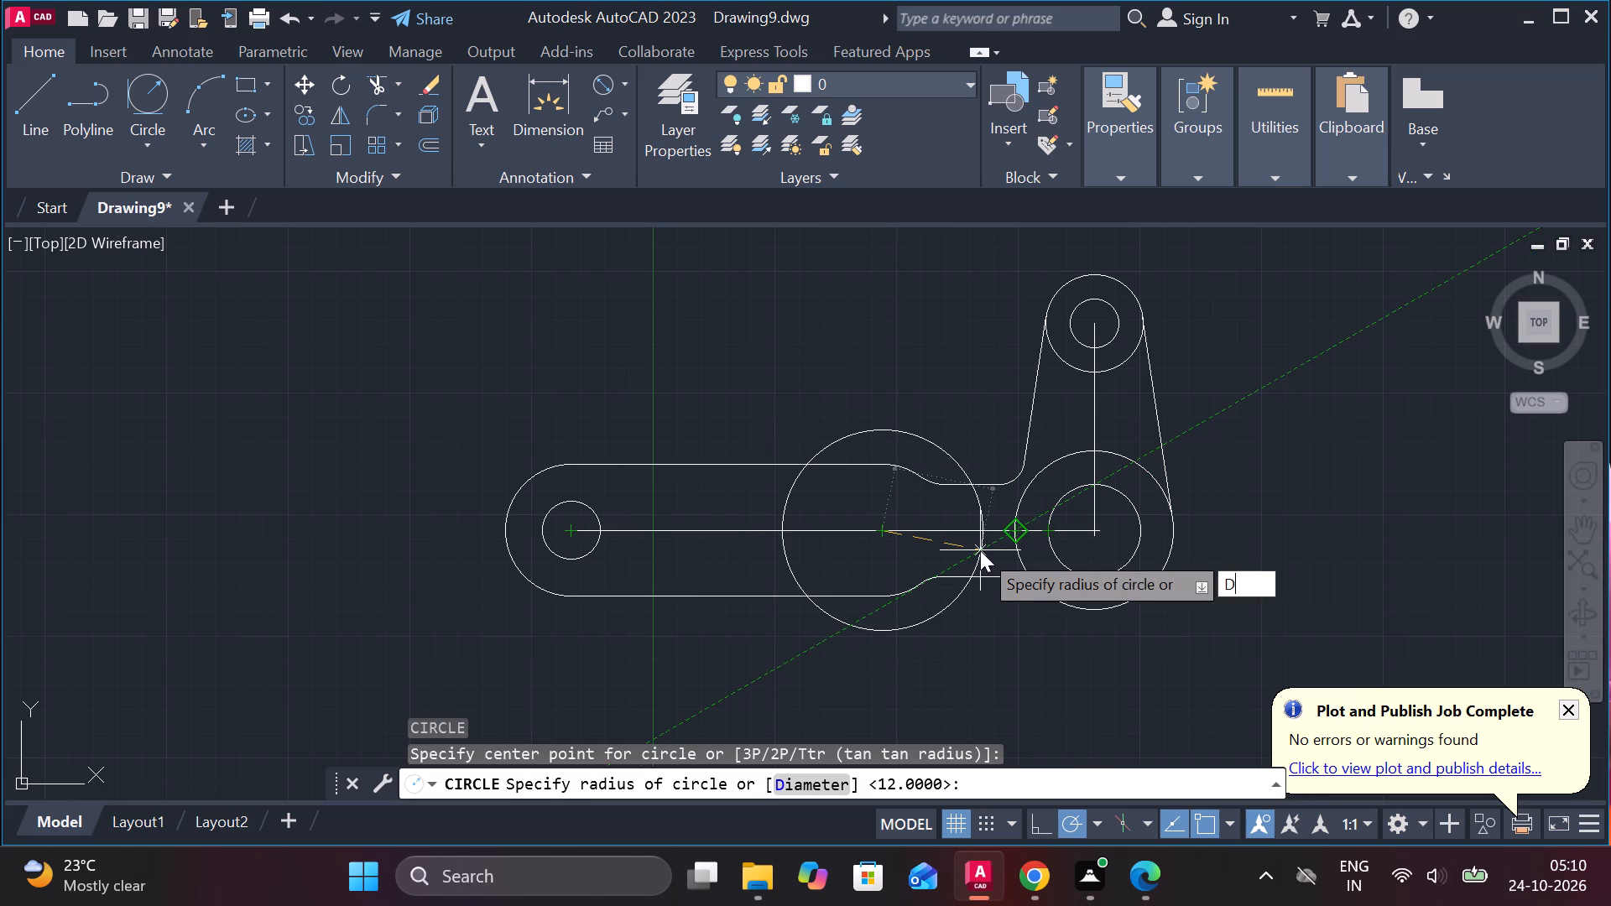
key(space)
text(24)
key(Return)
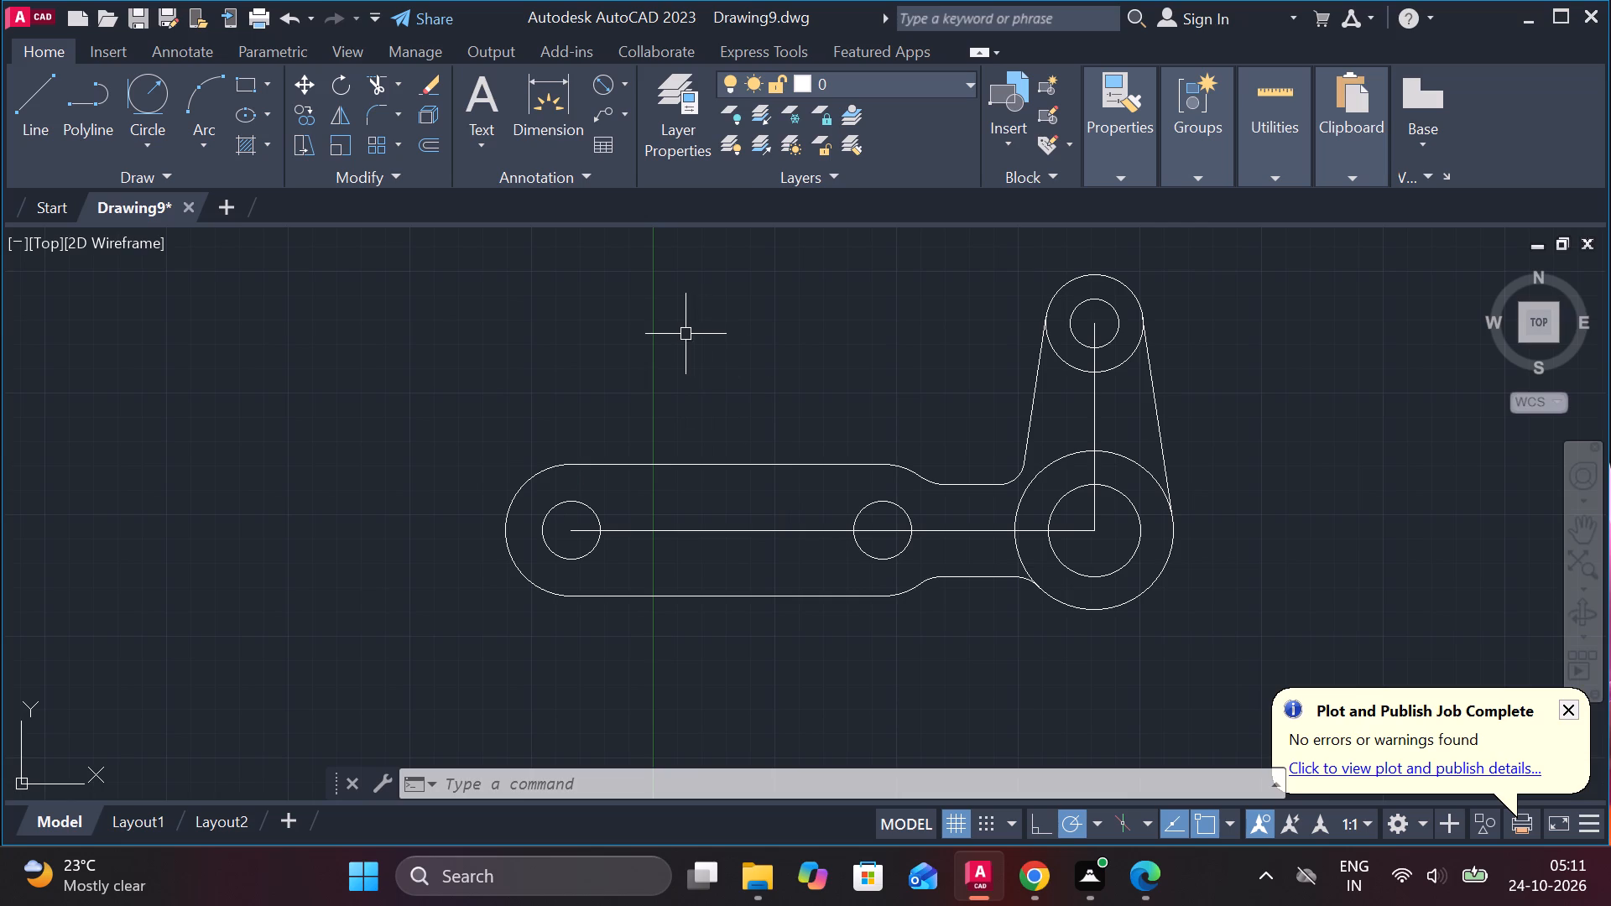
key(Escape)
Draw a line tangent to the tops of the two circles of diameter 24.
key(l)
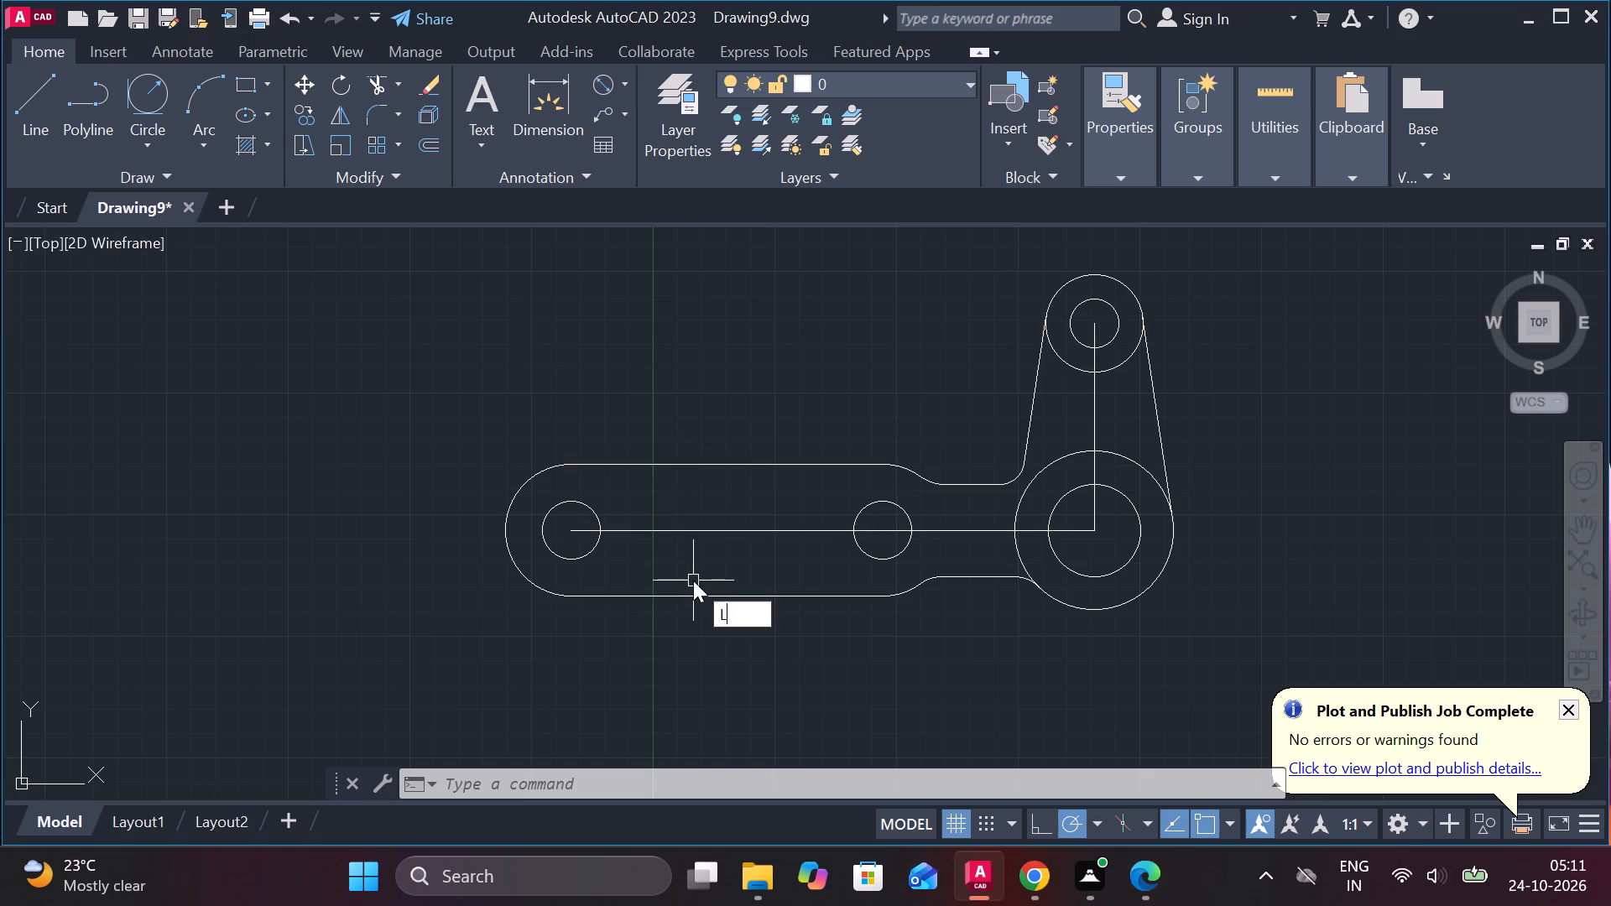
key(Return)
text(TAN)
key(space)
click(586, 500)
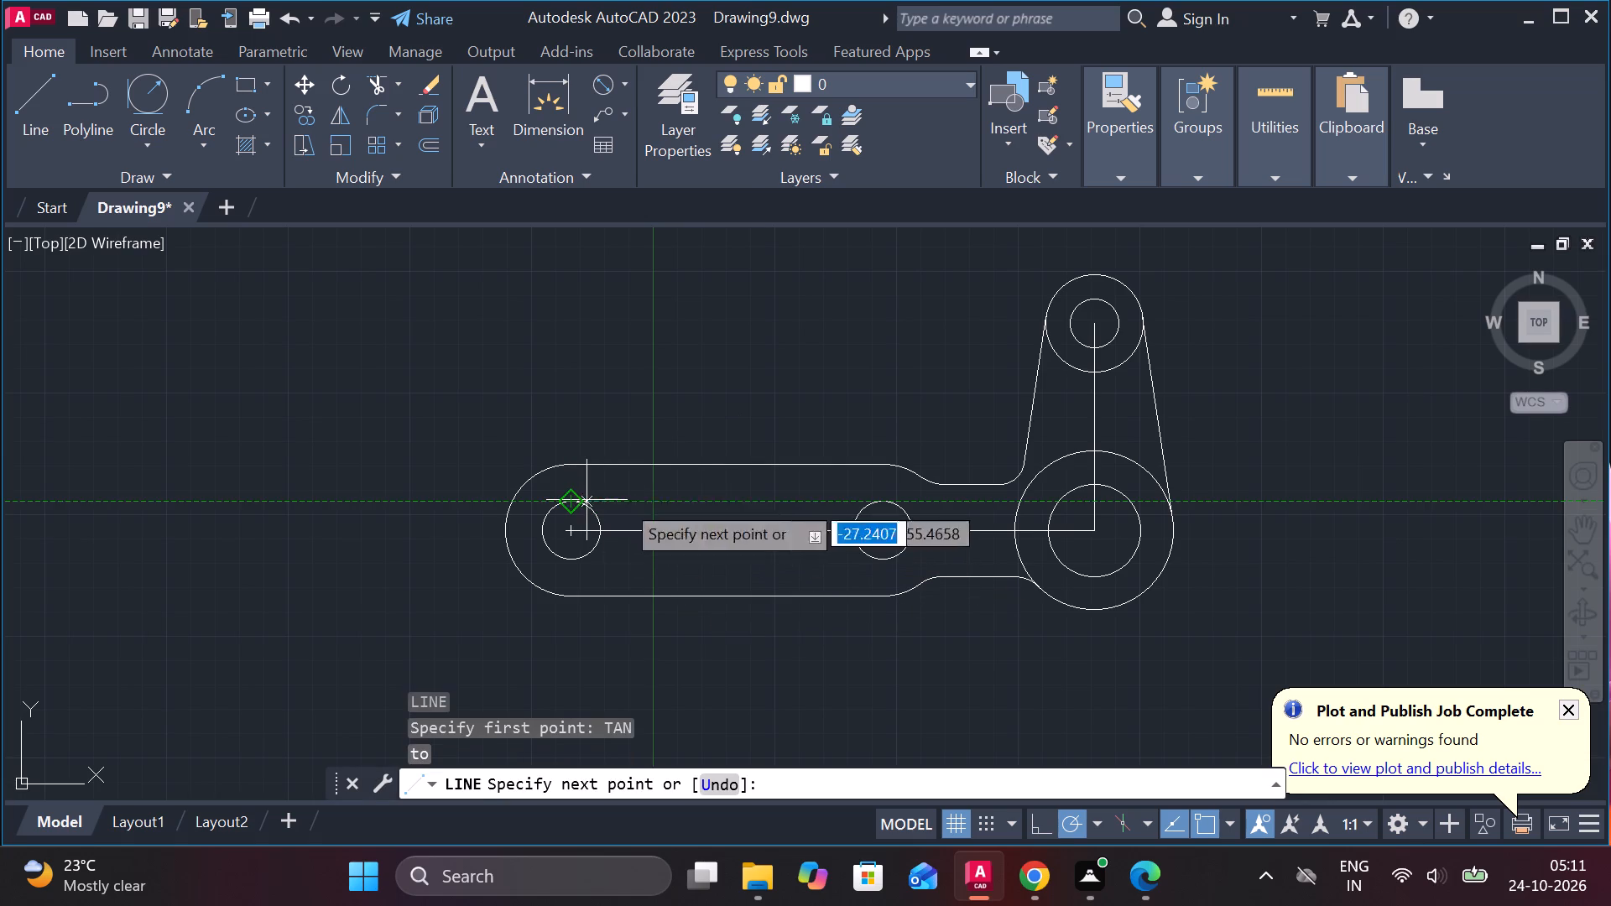
text(TAN)
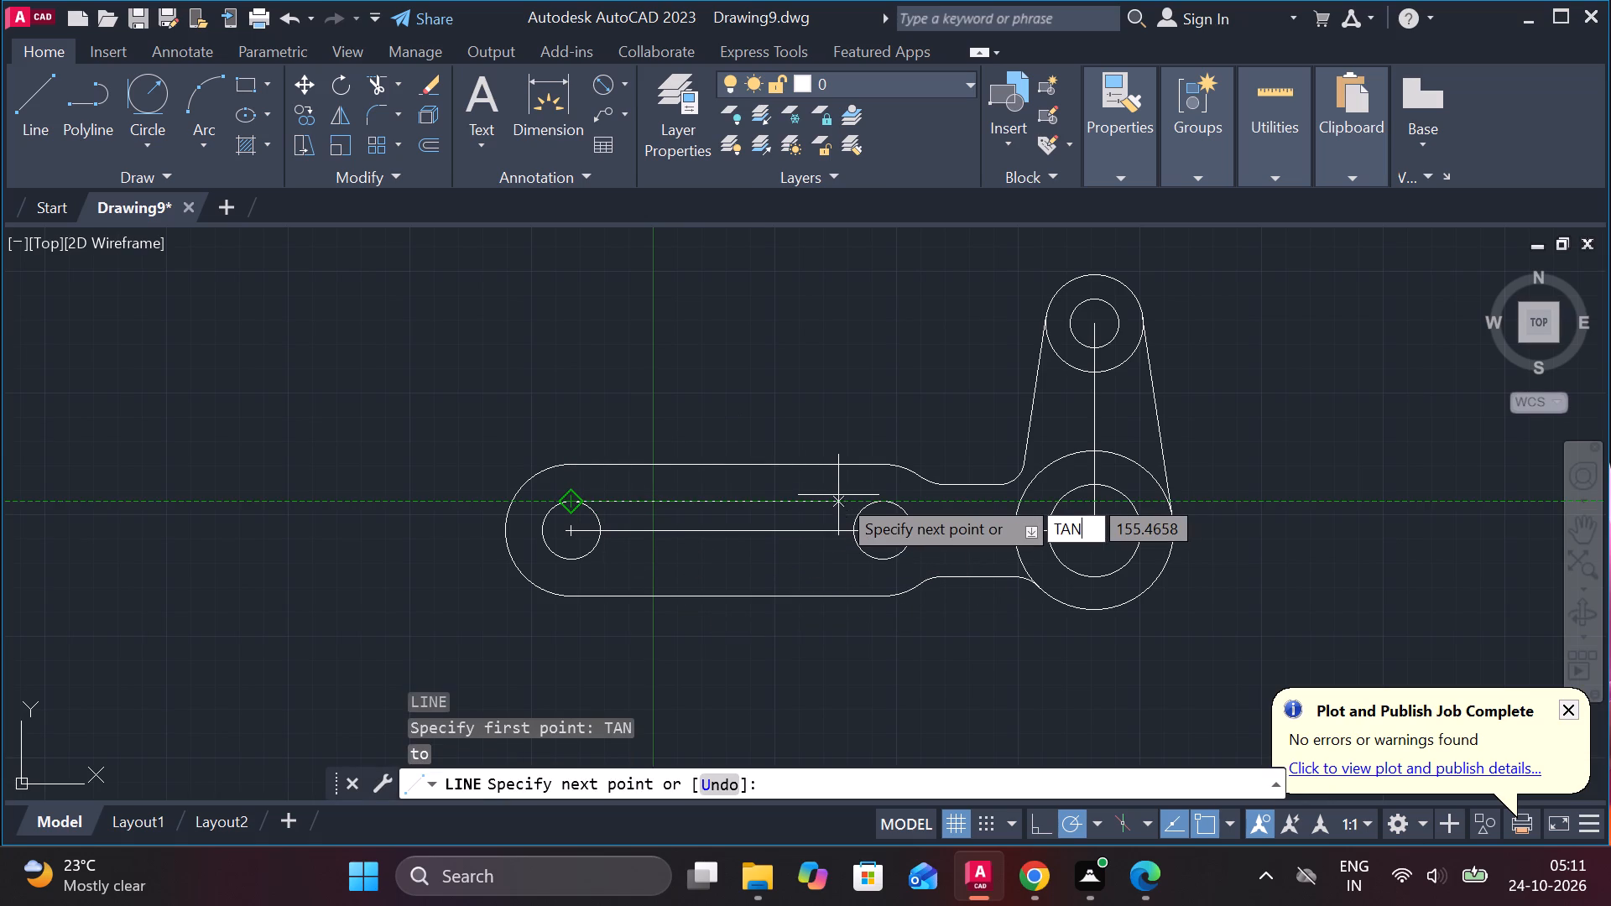
key(space)
click(873, 496)
key(Escape)
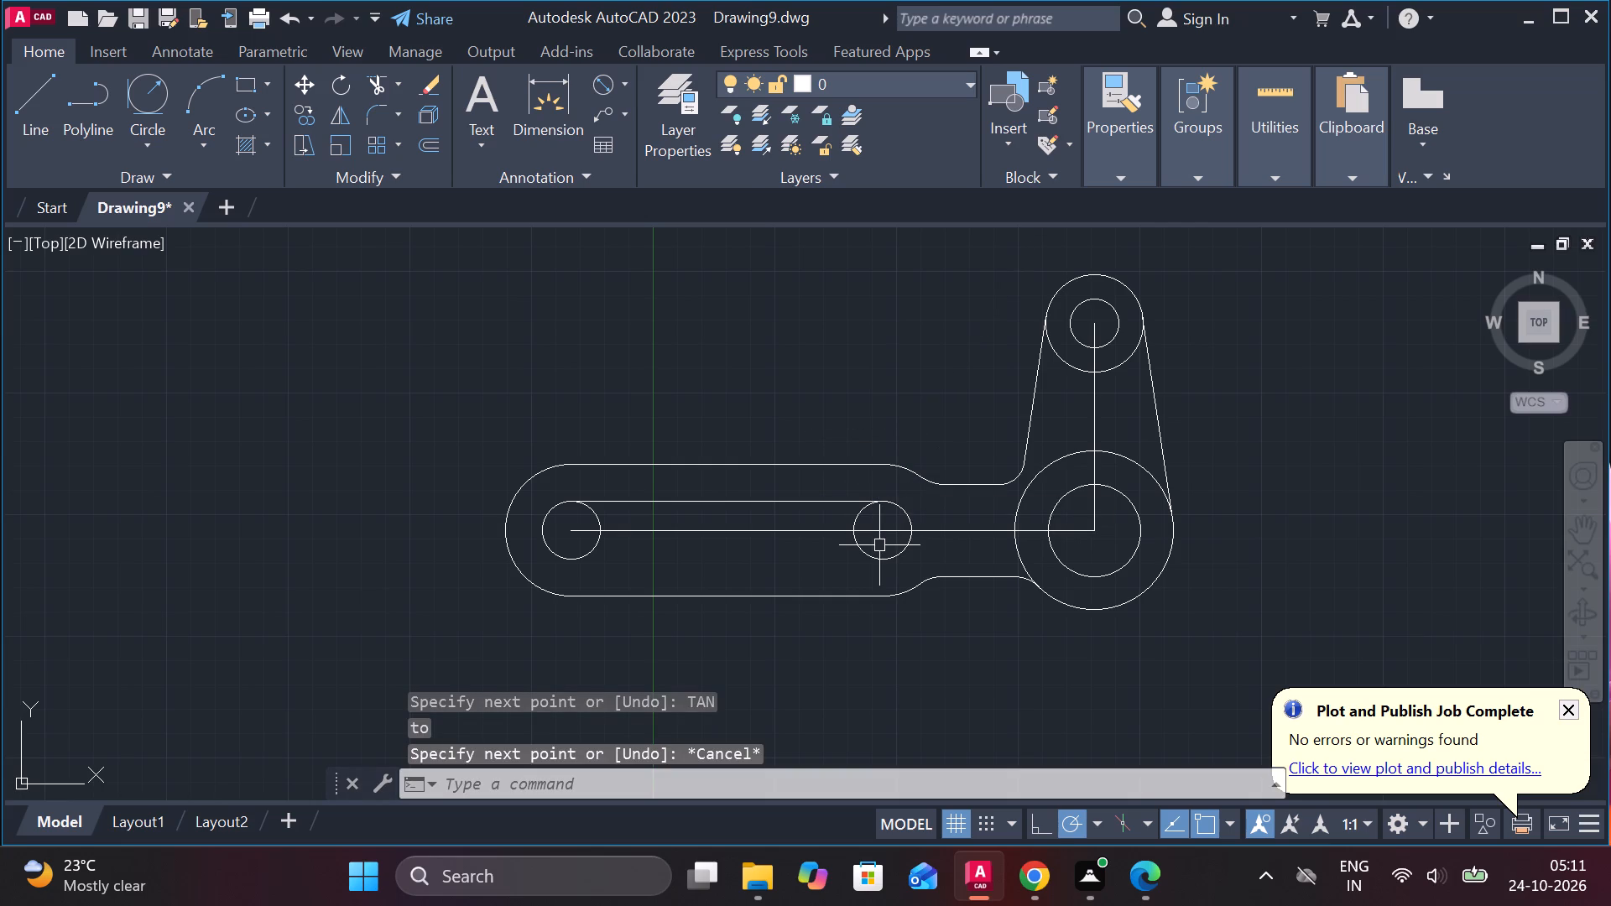
Draw a line tangent to the bottoms of the two circles of diameter 24.
key(l)
key(Return)
text(TAN)
key(space)
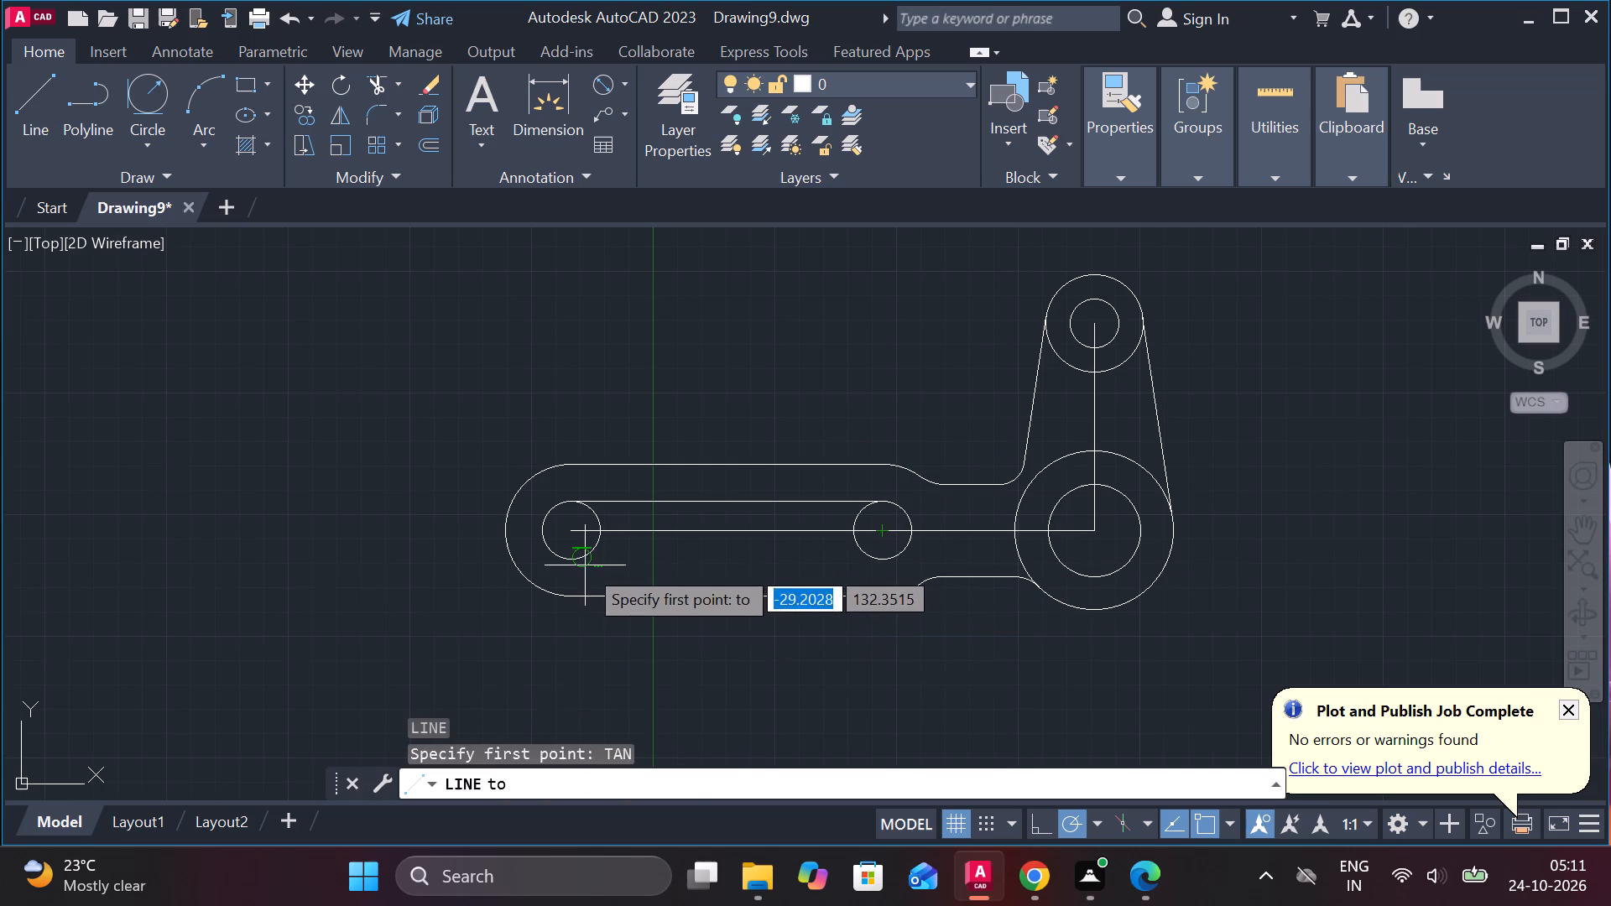
click(585, 565)
text(TAN)
key(space)
click(888, 555)
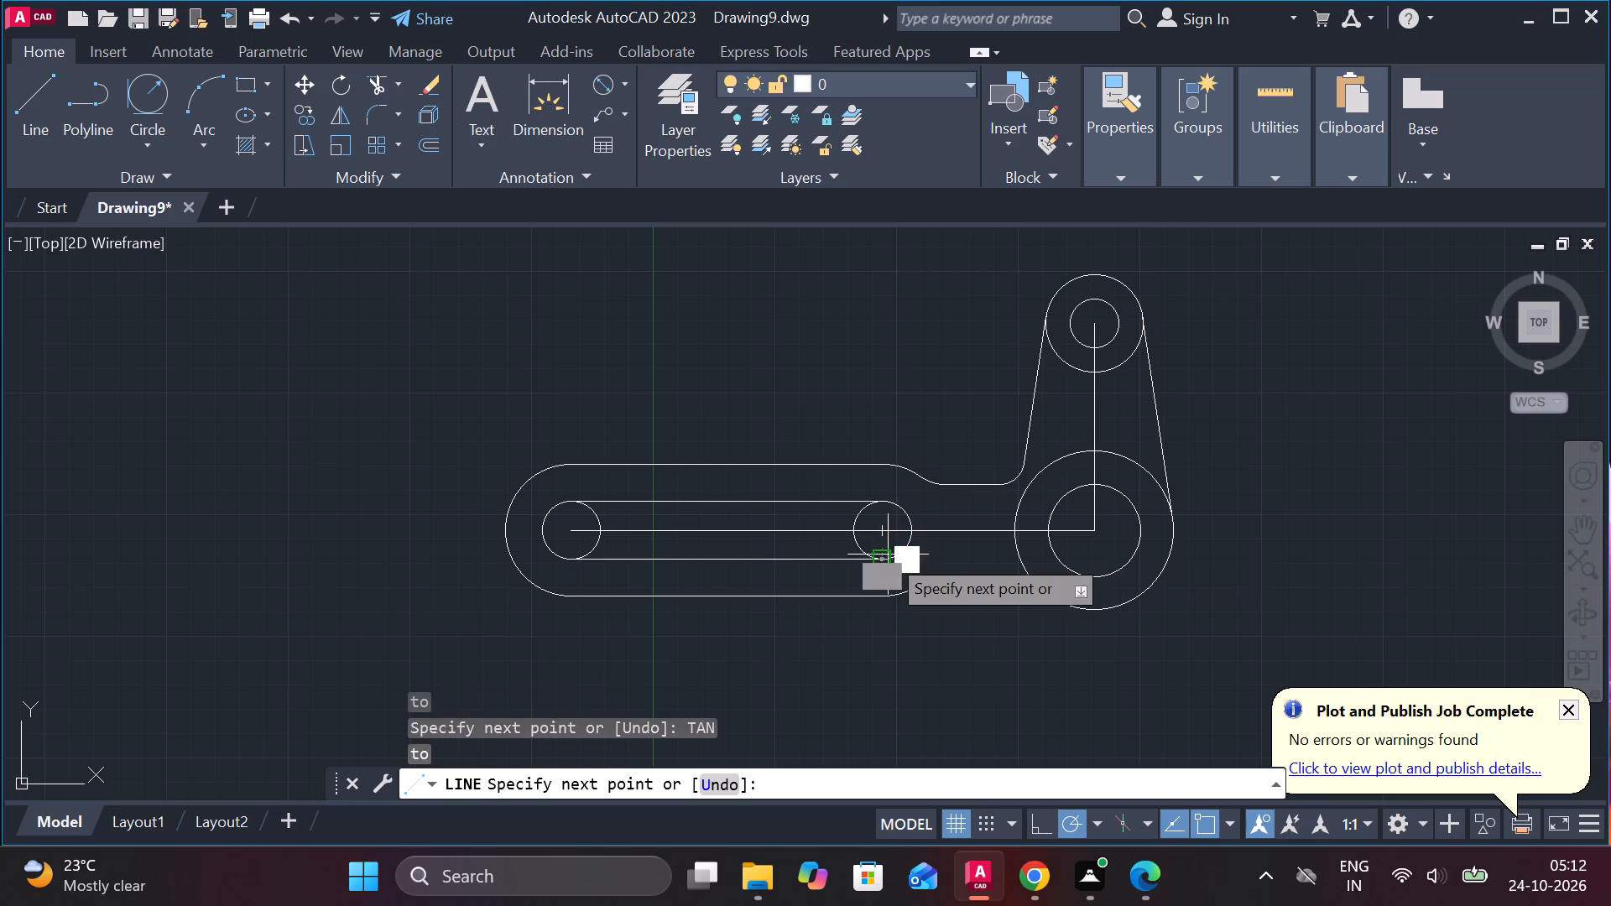
key(Escape)
Trim the inward-facing halves of the two circles of diameter 24 to leave a closed inner slot.
text(TR)
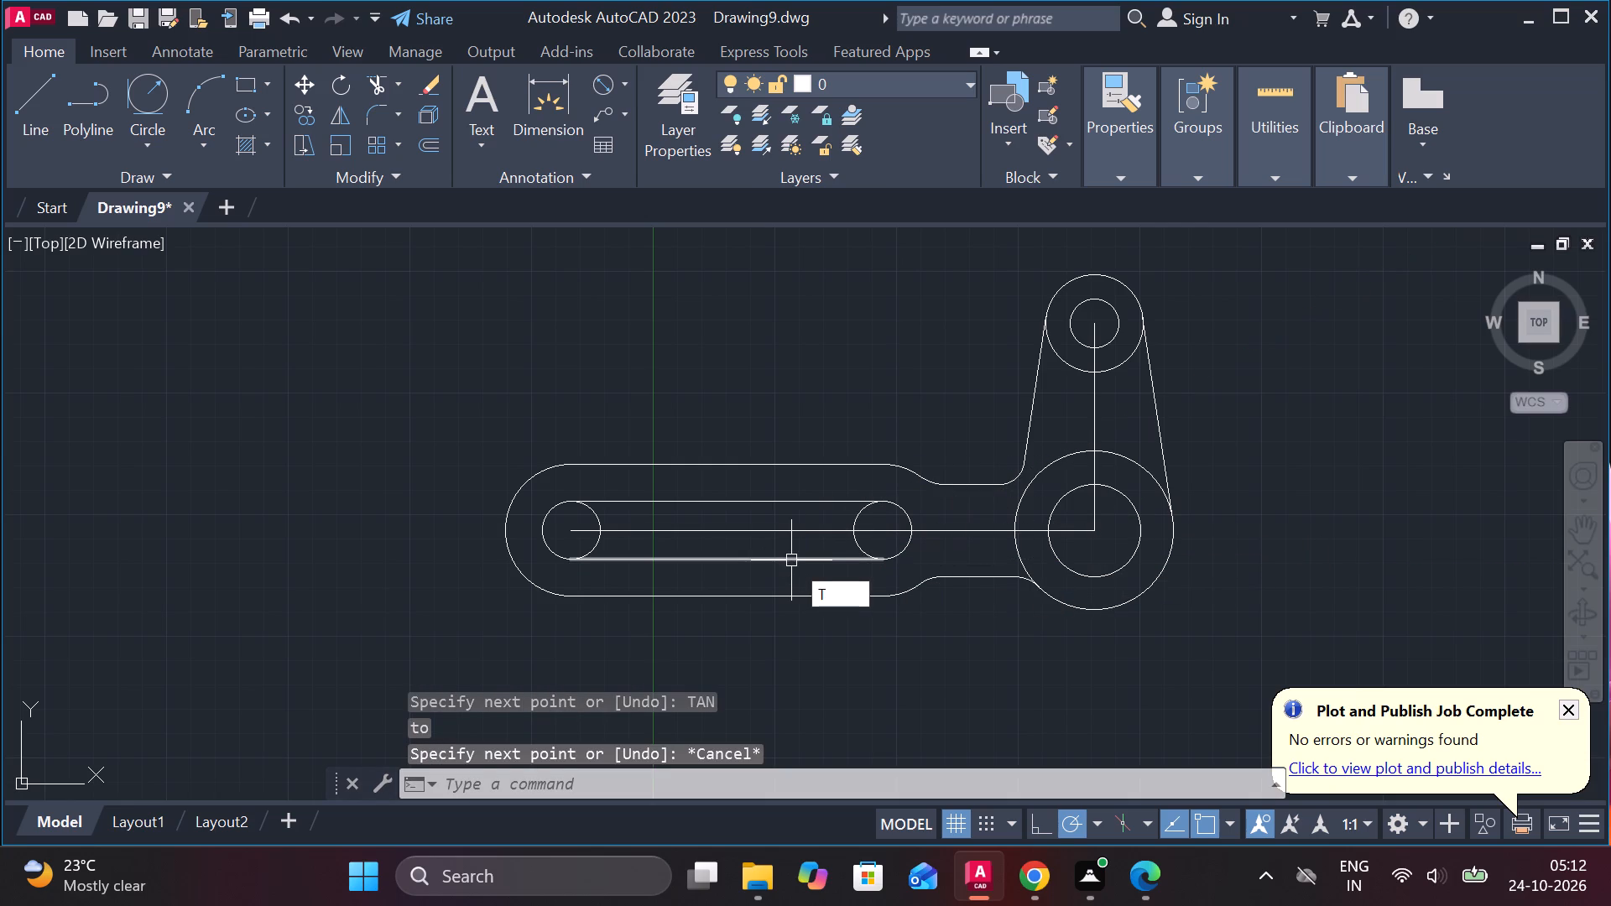
key(space)
click(604, 521)
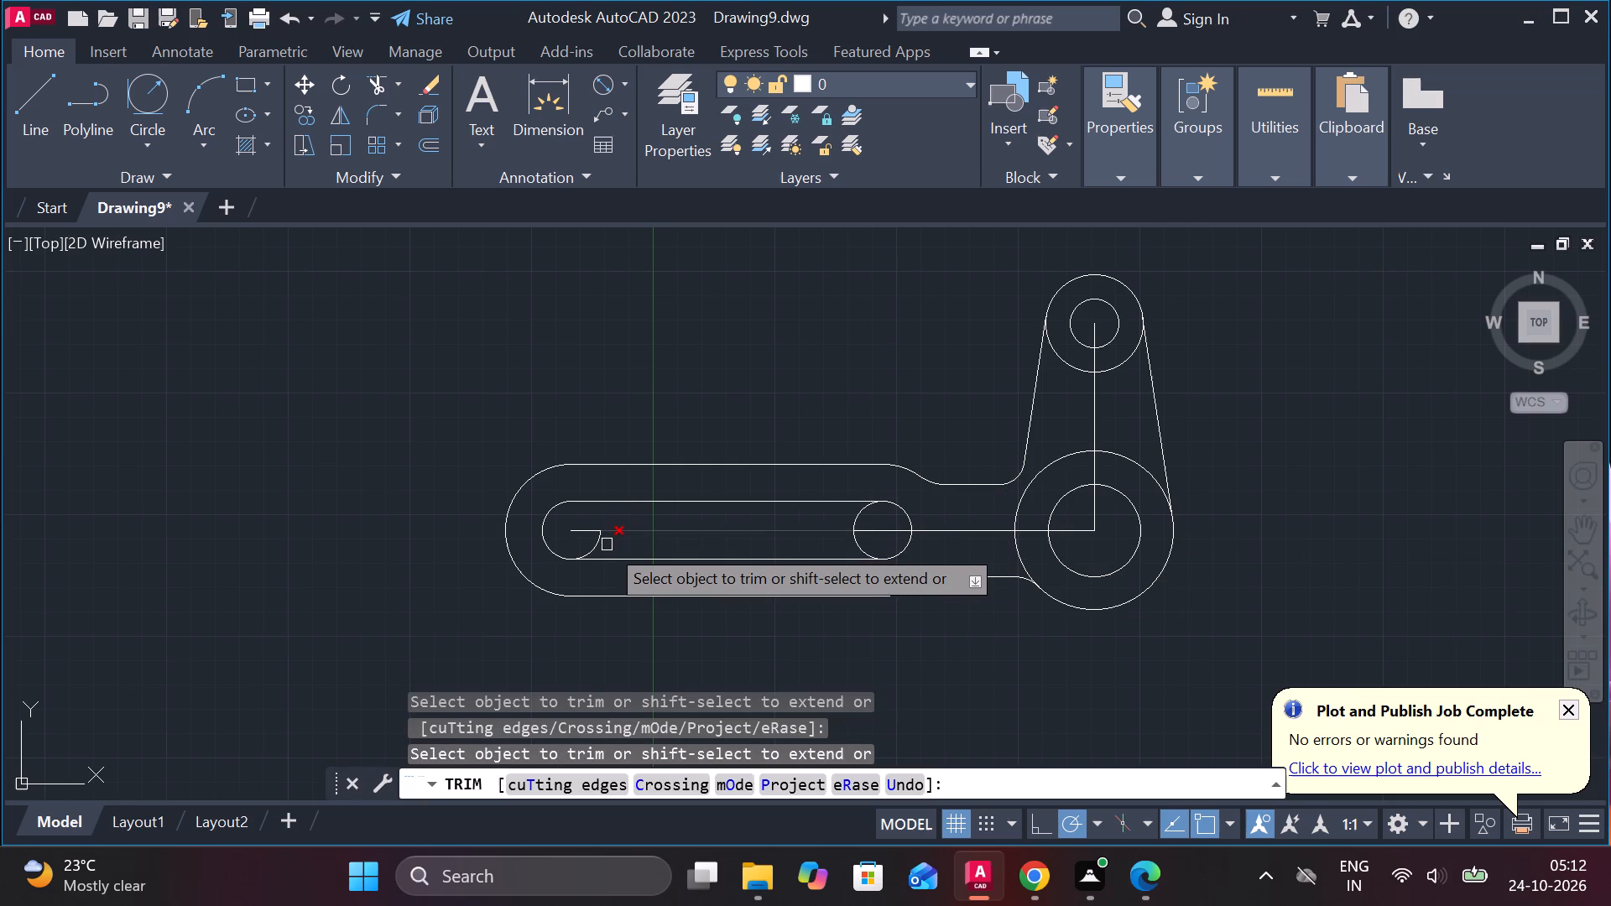
click(603, 544)
click(858, 517)
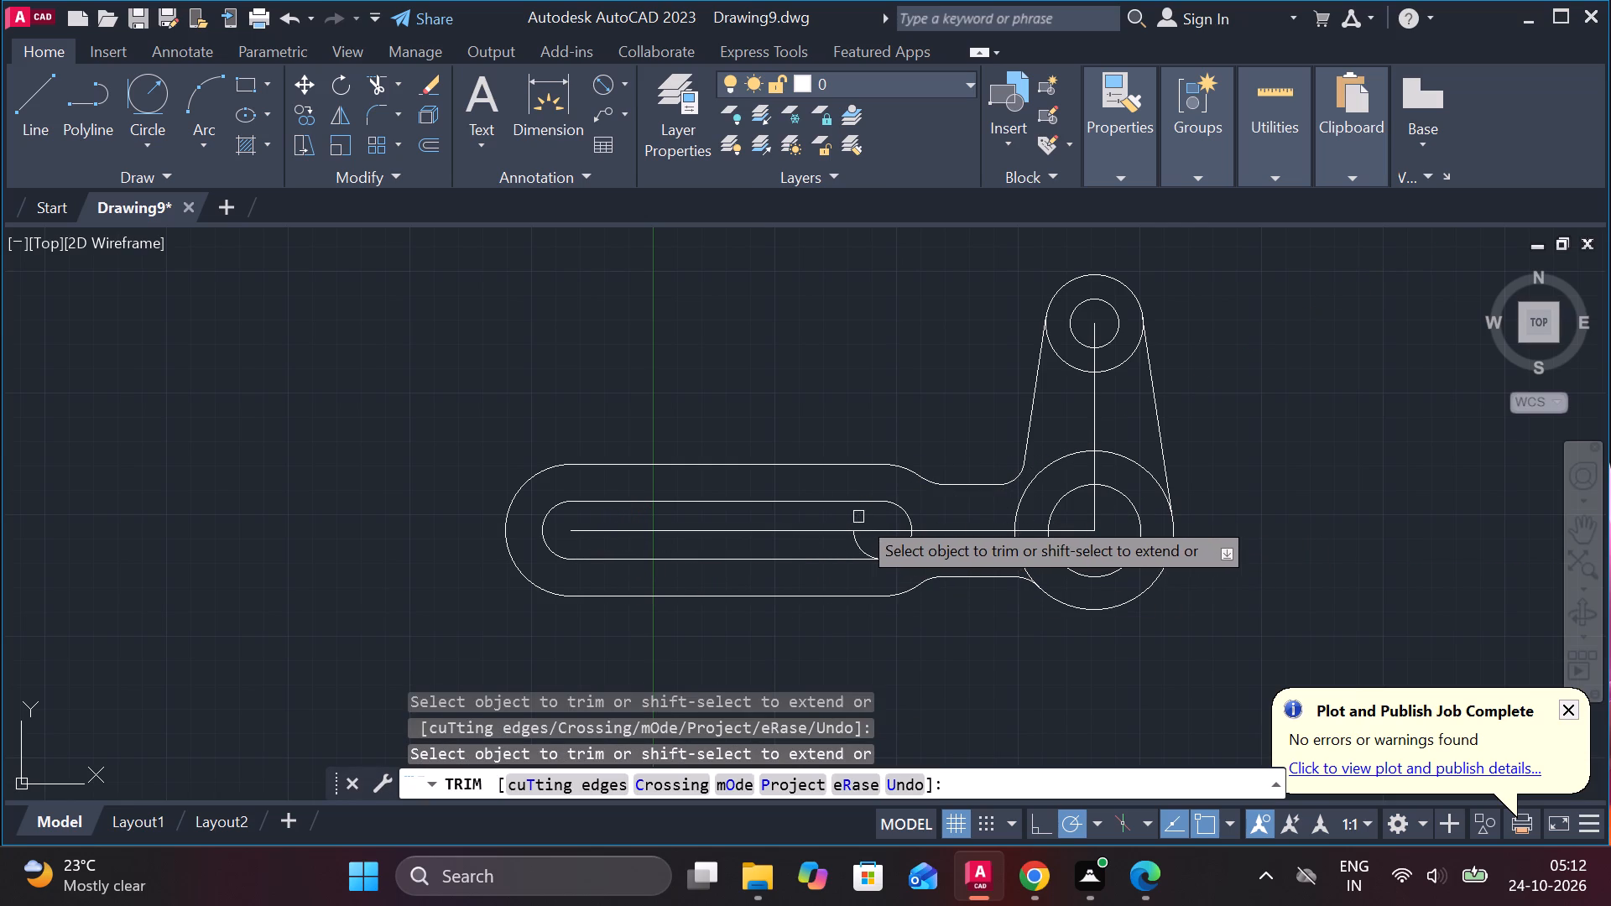
click(853, 547)
key(Escape)
Stretch the left end of the slot's centre line horizontally beyond the outer slot's left arc.
click(682, 528)
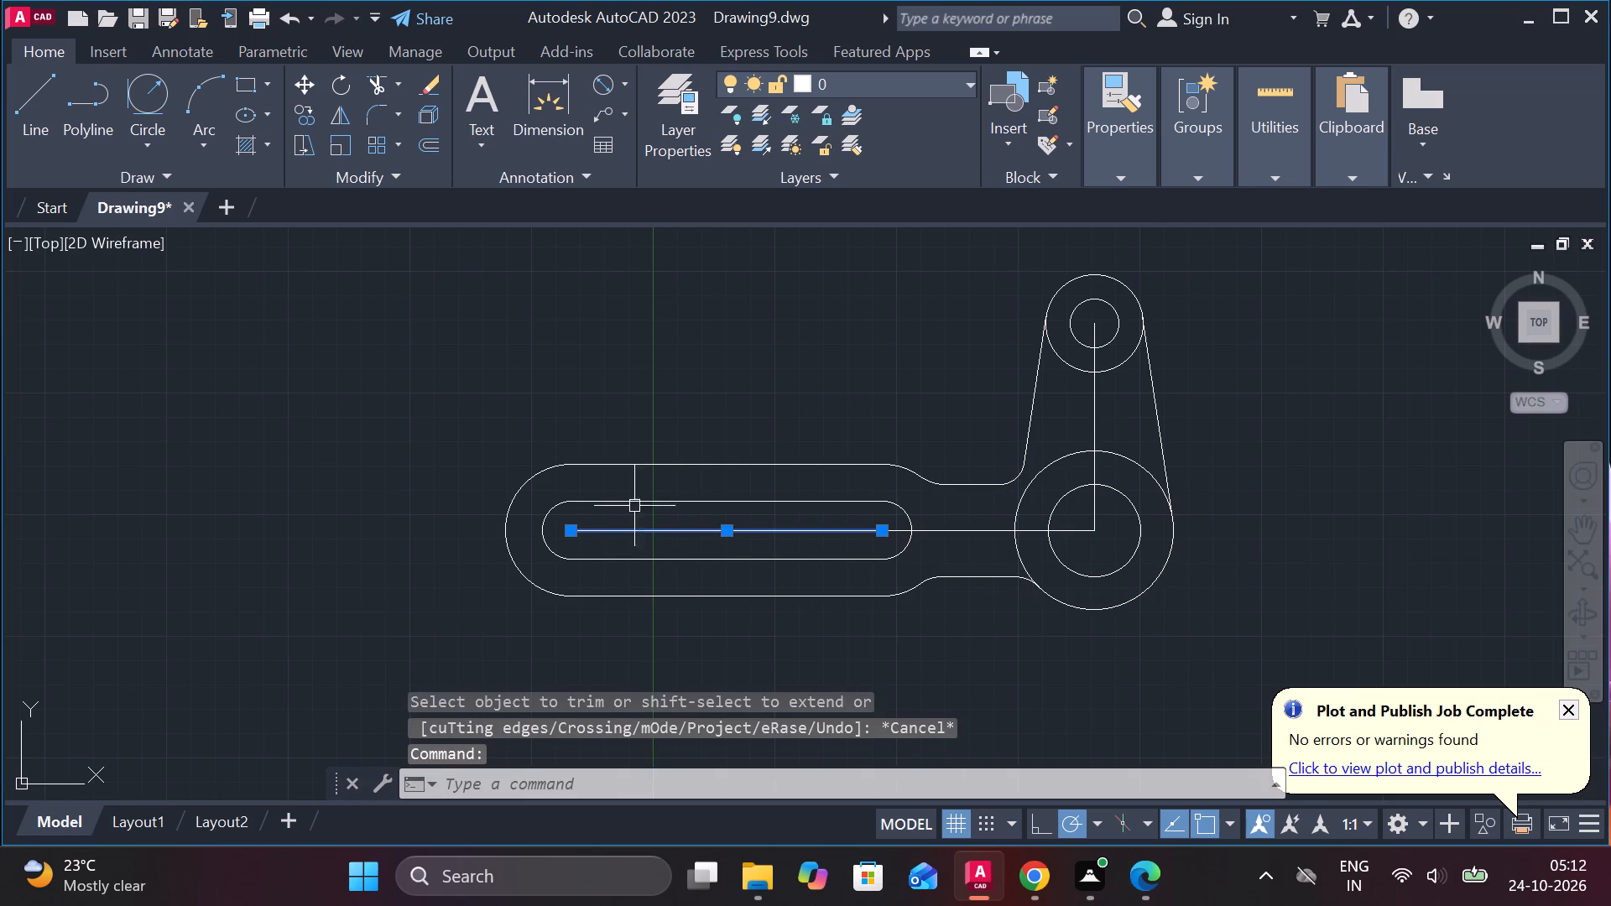
click(570, 534)
click(454, 534)
key(Escape)
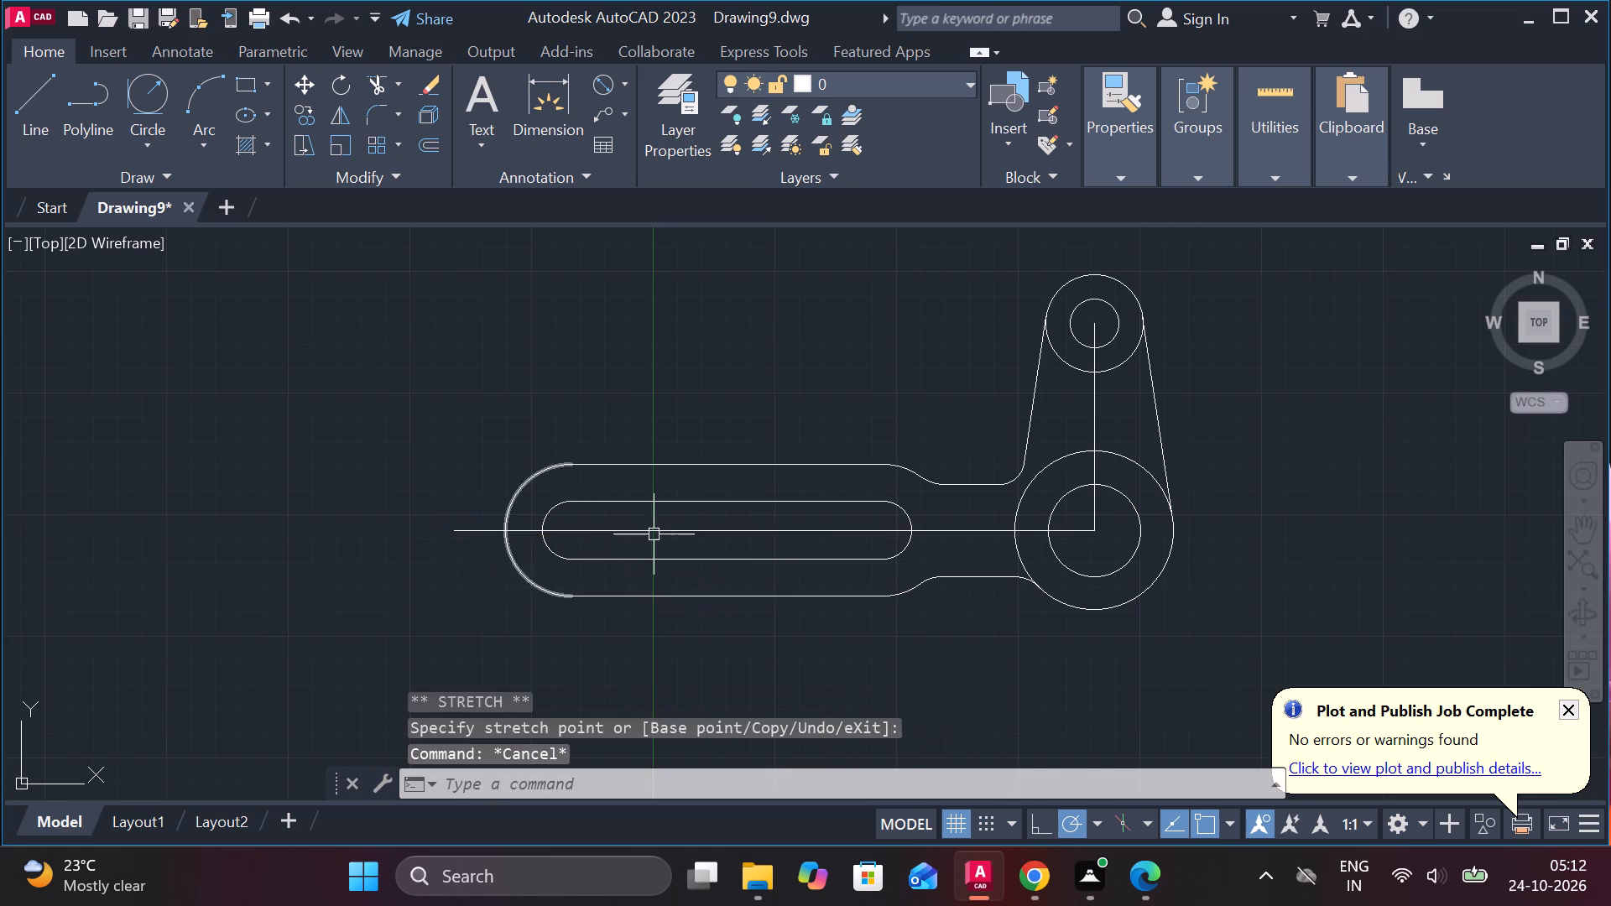
Join the slot's centre line and the connecting arm's centre line into a single horizontal line.
click(966, 526)
click(816, 531)
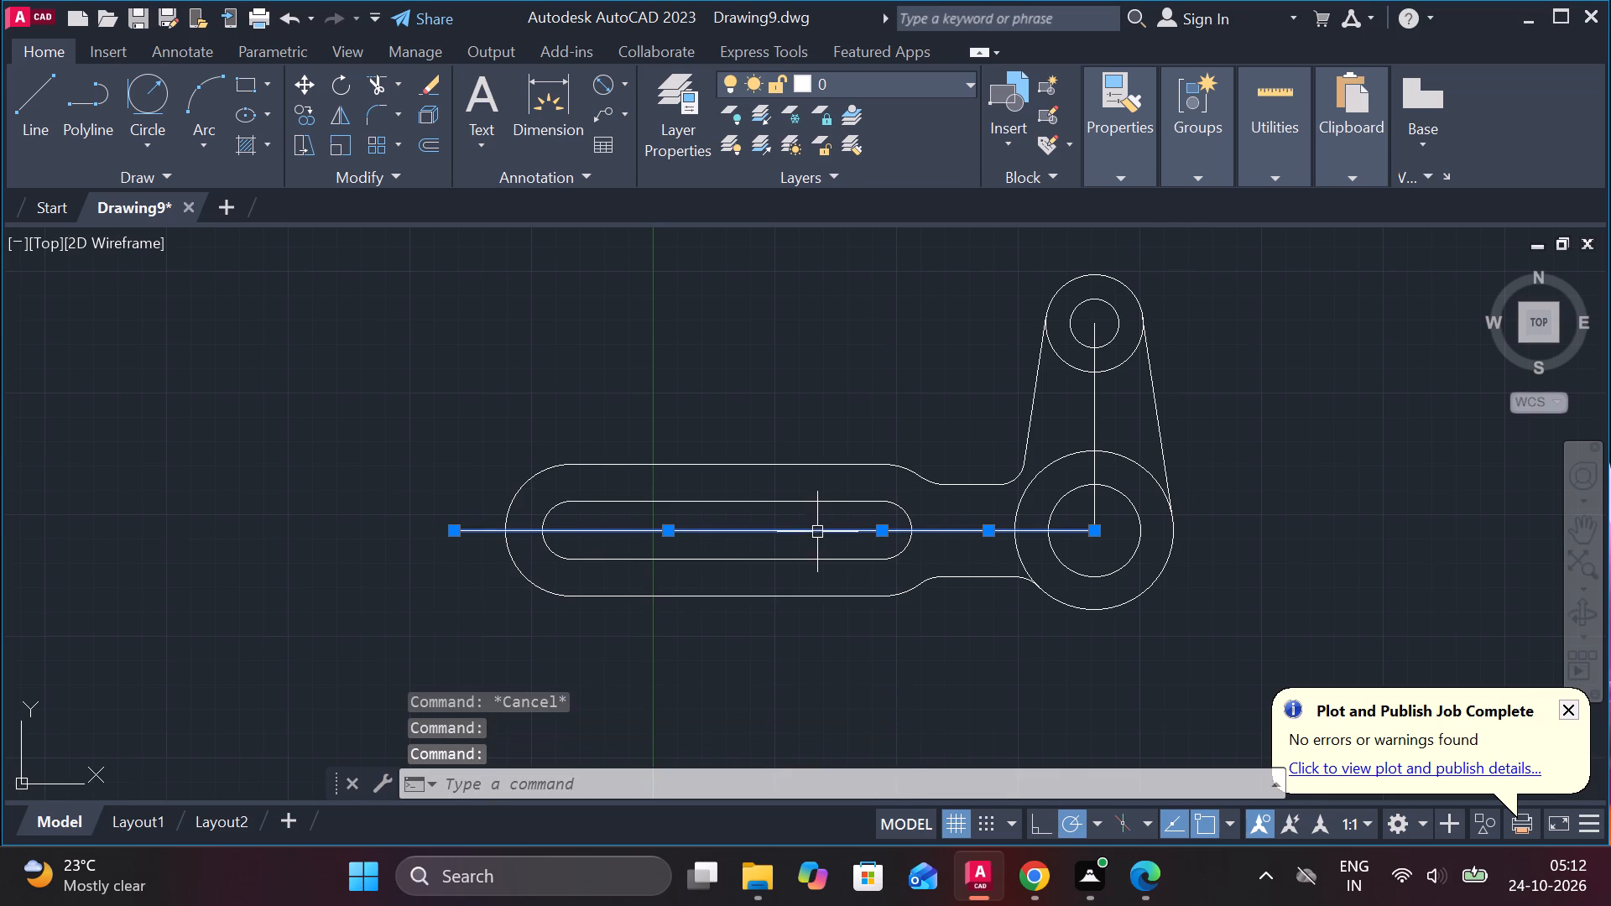
key(j)
key(Return)
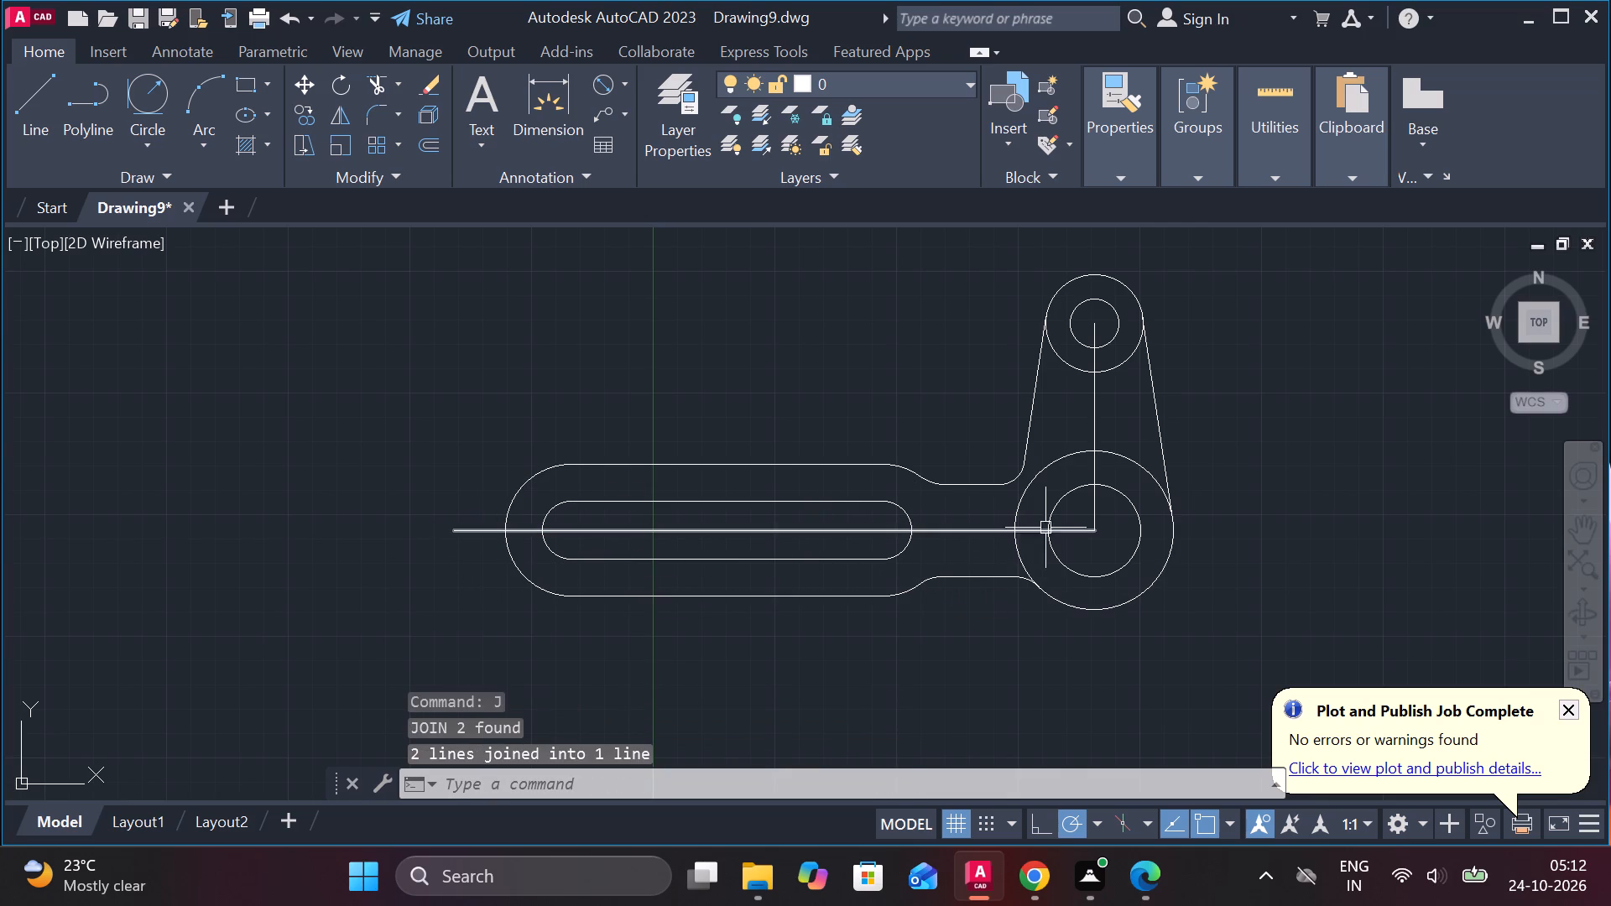
Lengthen the horizontal centre line about 60 beyond the centre of the large concentric circles, past their right side.
click(1074, 527)
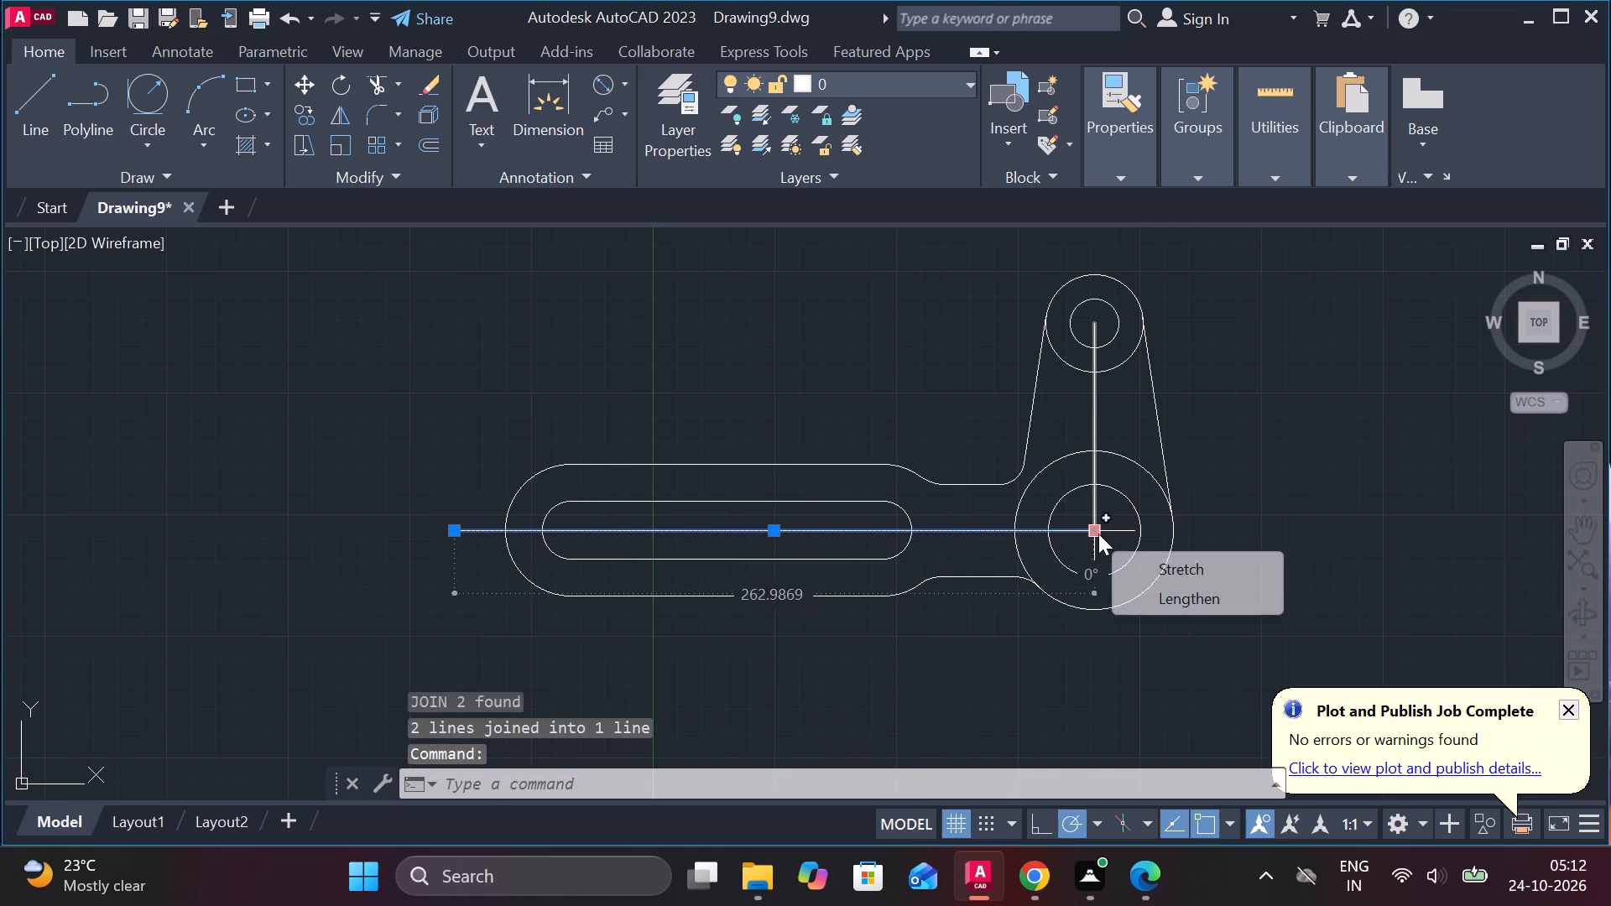
click(1166, 596)
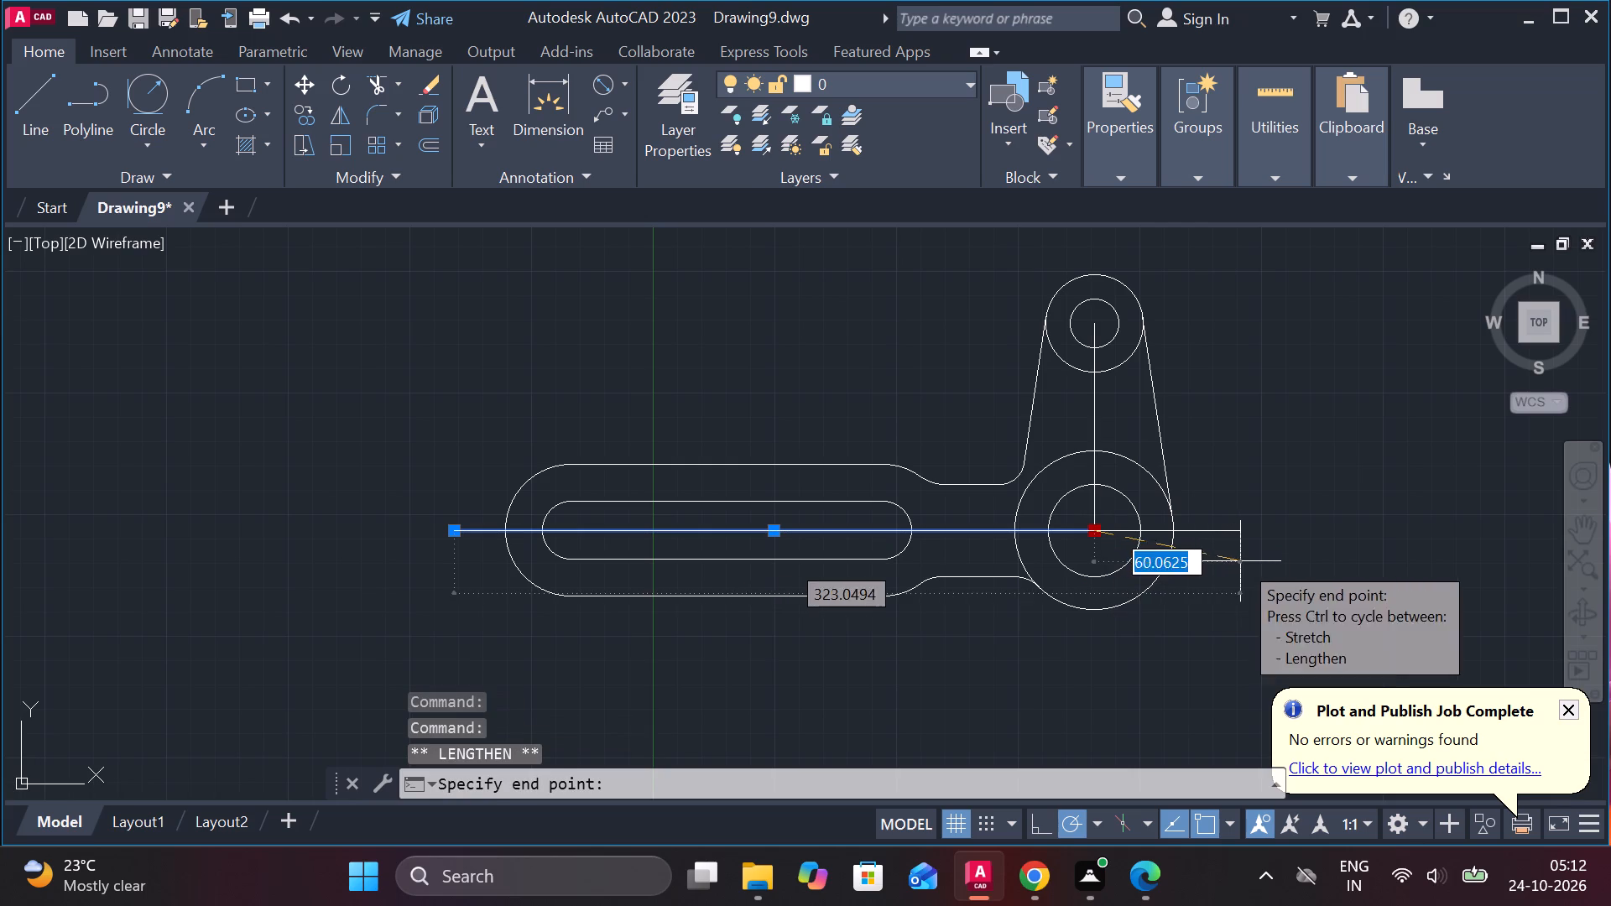
click(1240, 561)
key(Escape)
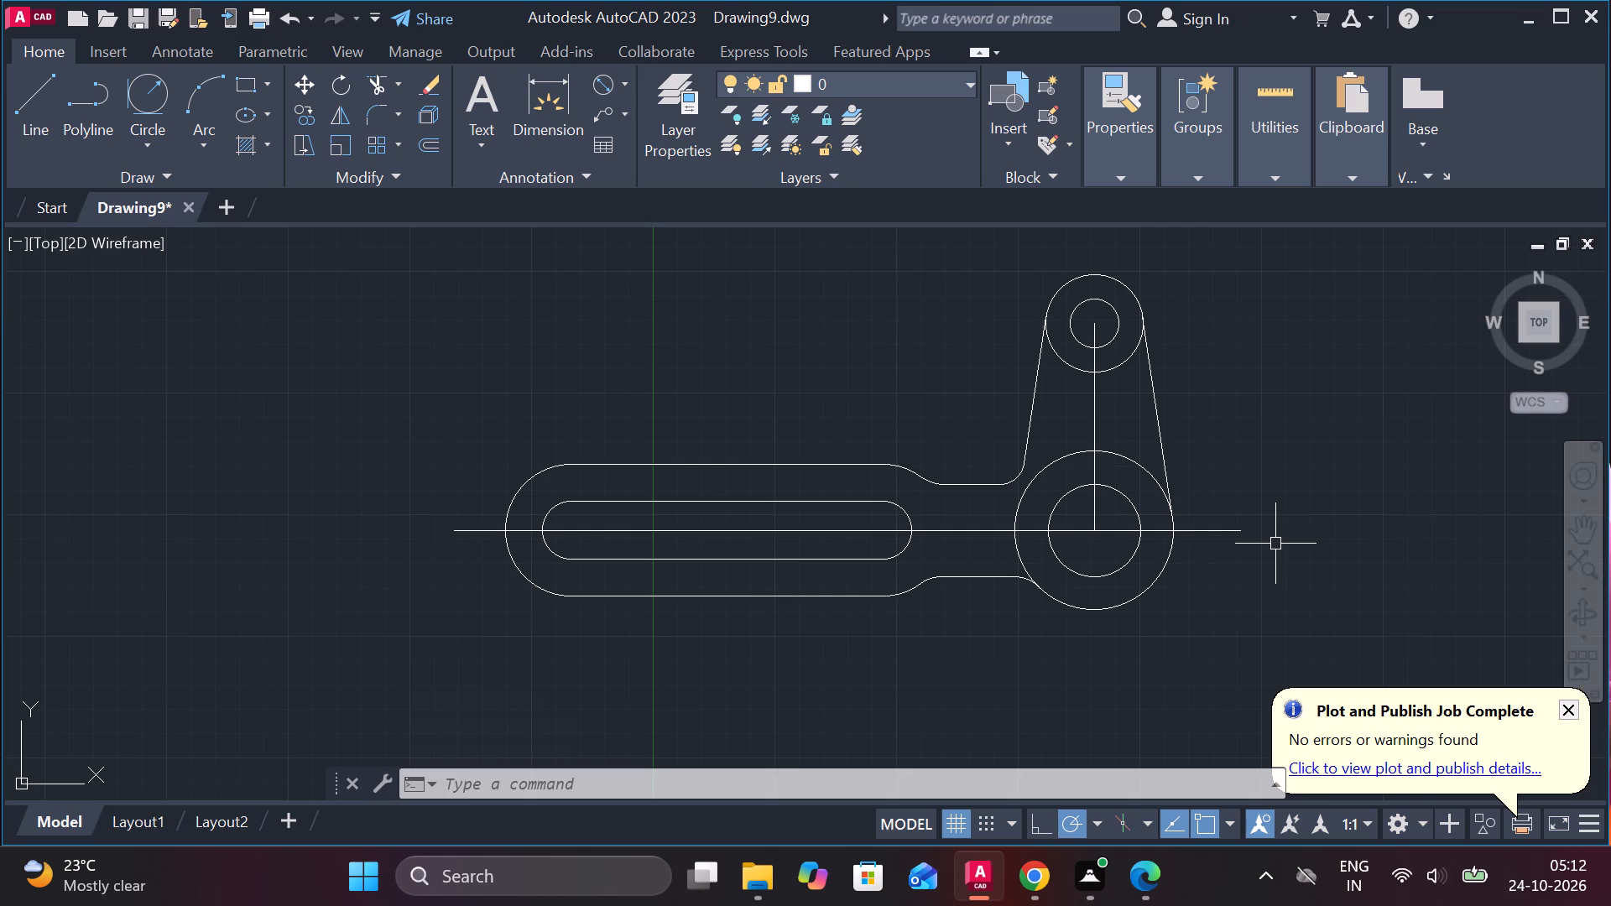
Lengthen the vertical centre line downward past the large circles to about 137 overall, and upward by about 51 past the top circles.
click(1090, 396)
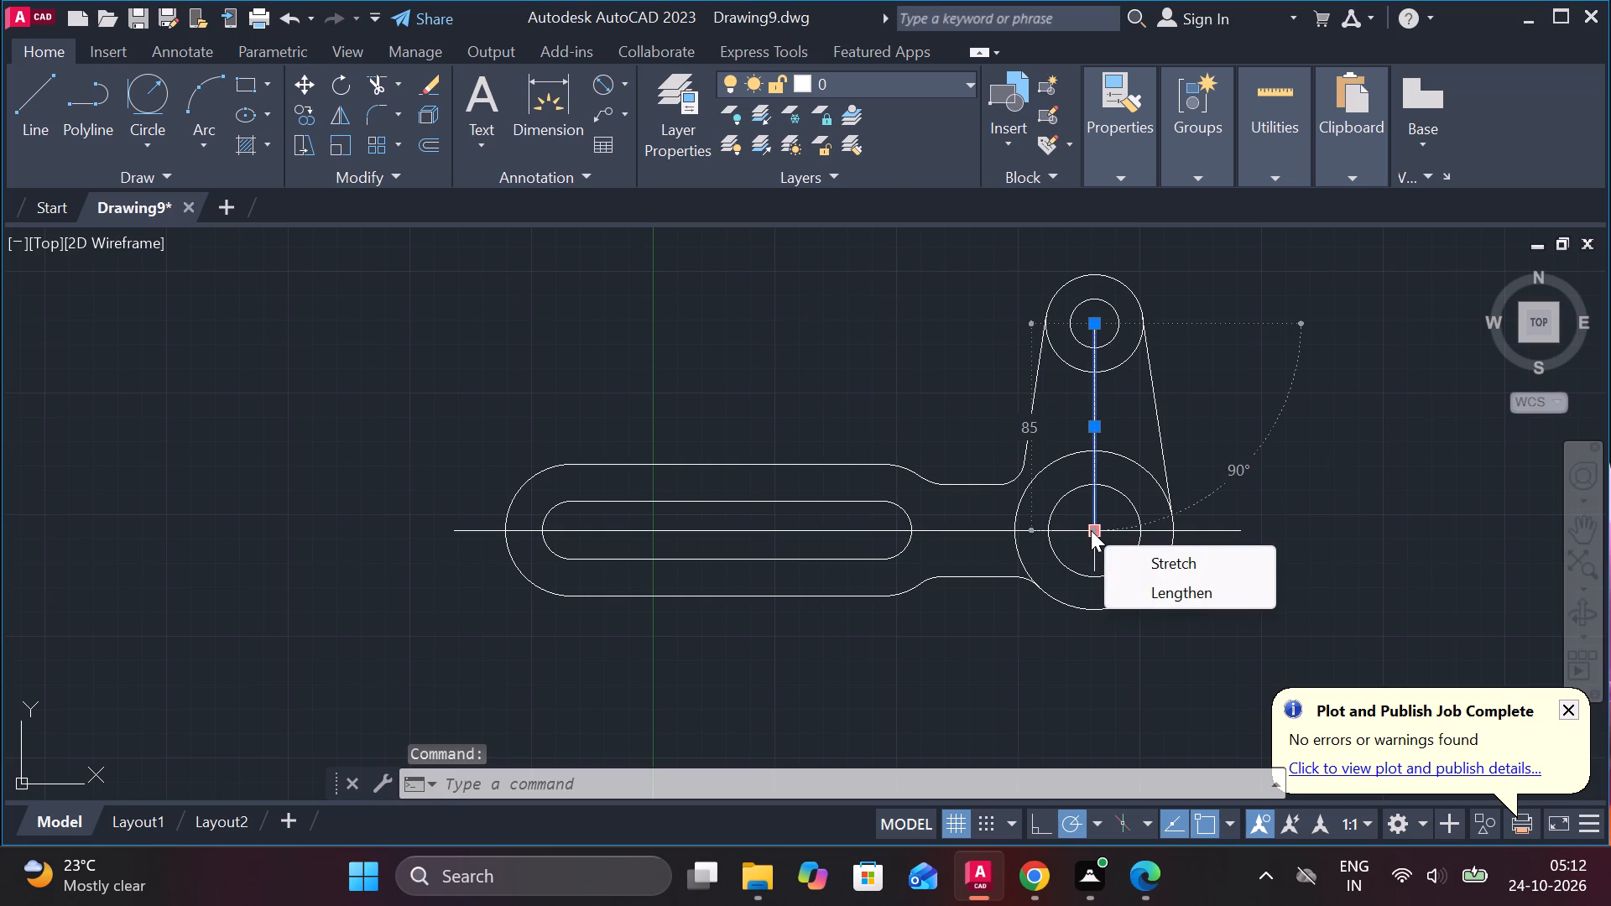
click(1150, 582)
click(1150, 667)
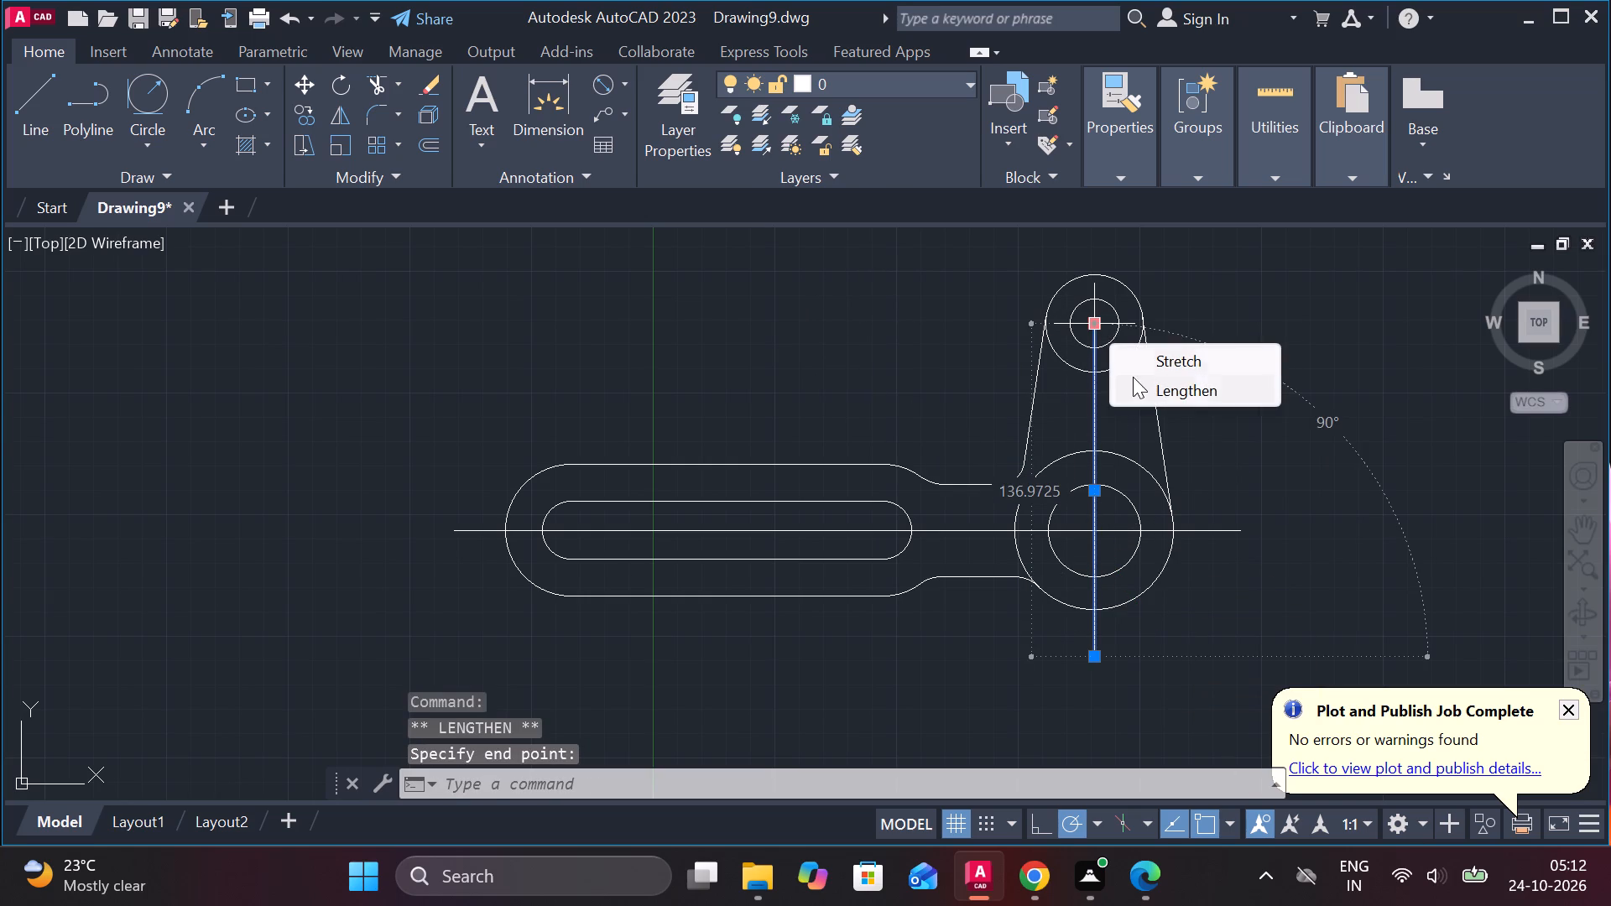
click(1145, 383)
middle_drag(1097, 285, 1083, 354)
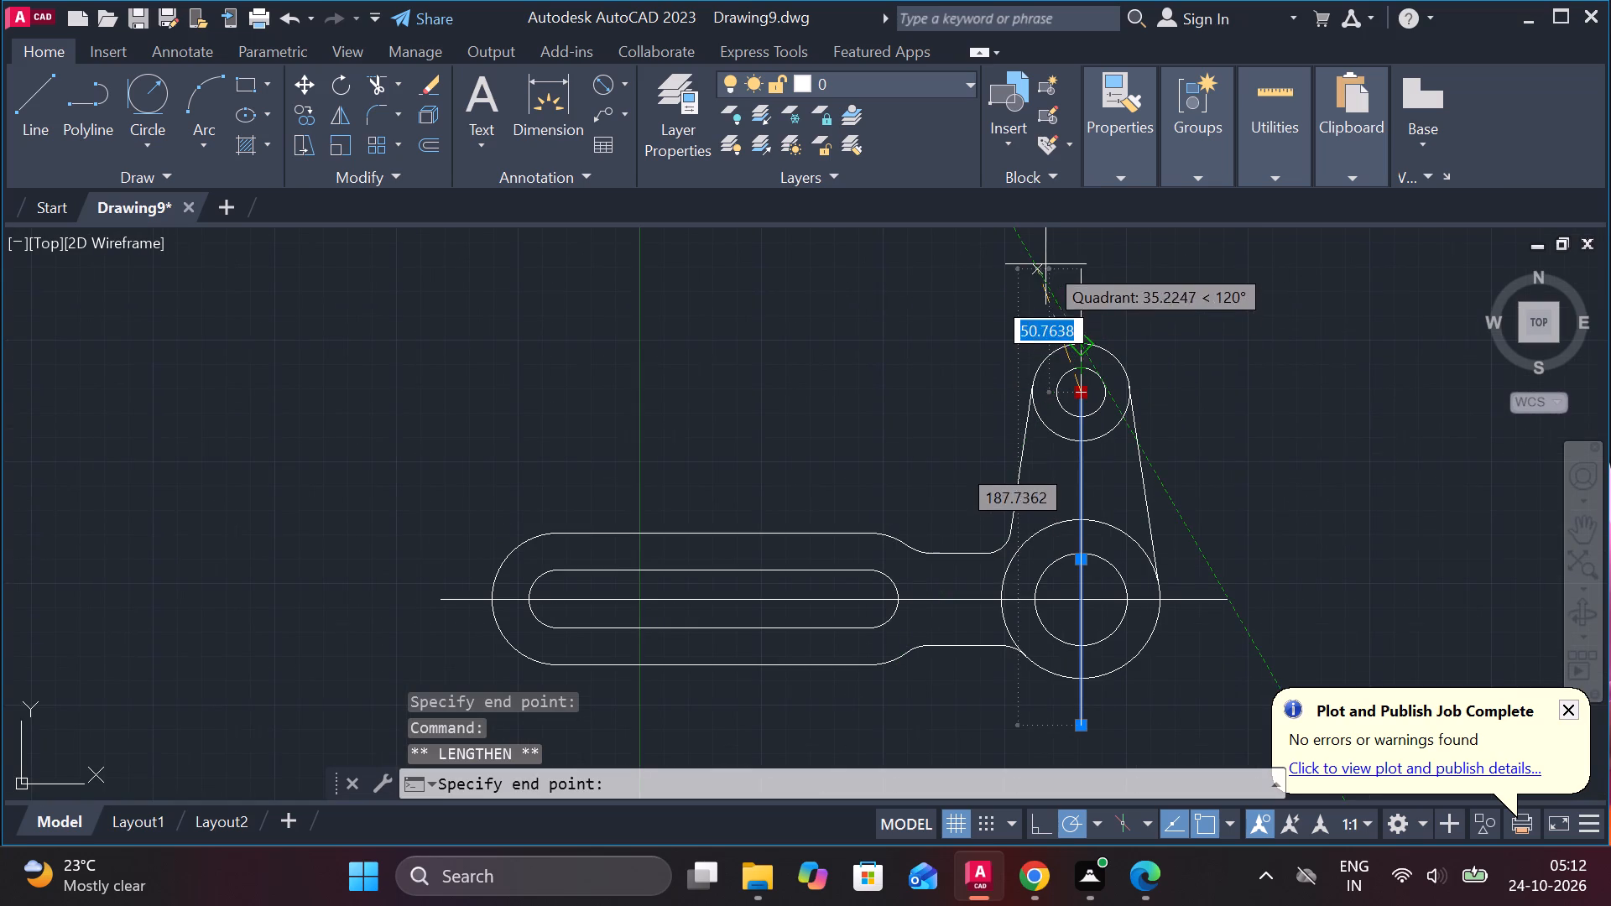
click(1045, 262)
key(Escape)
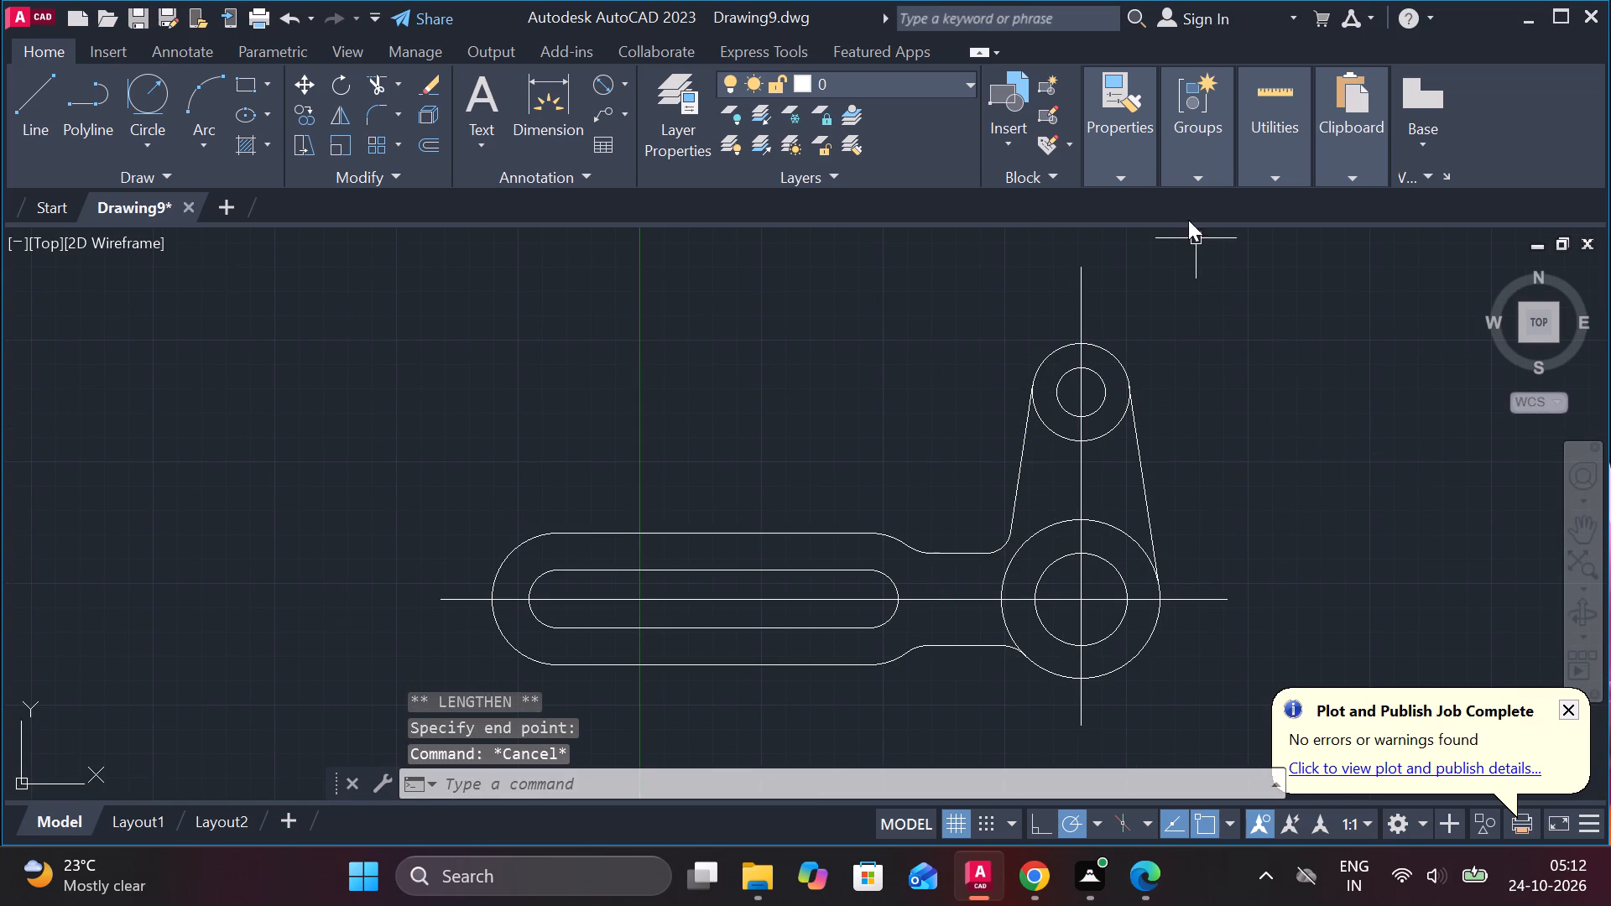
Load the CENTER linetype from acadiso.lin into the drawing.
click(1106, 192)
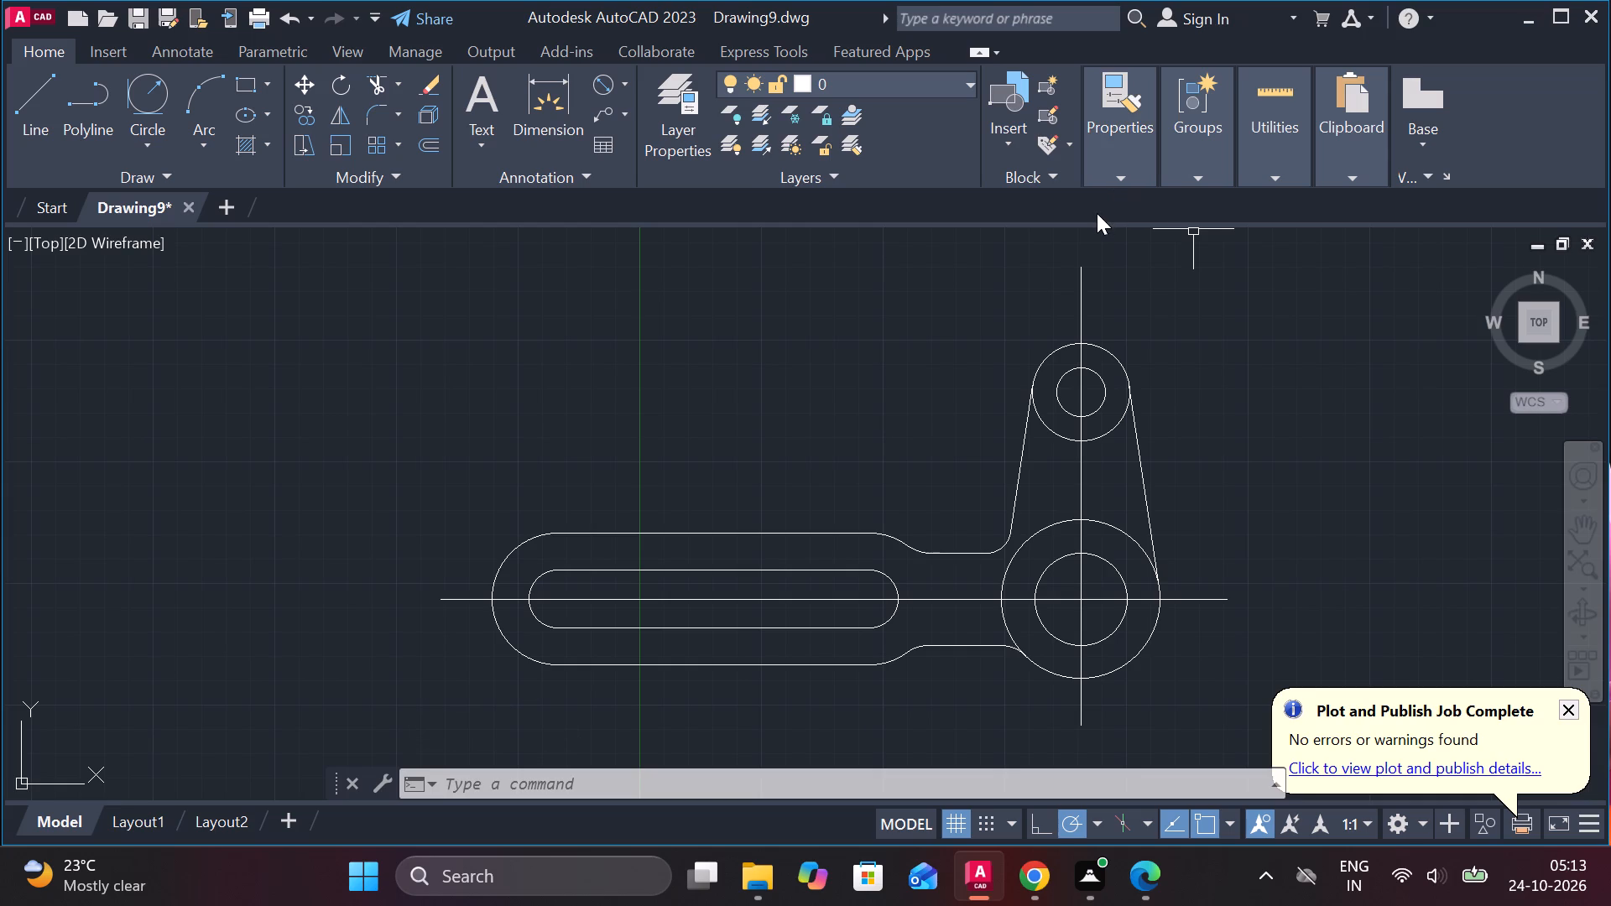
middle_drag(1141, 398, 1096, 394)
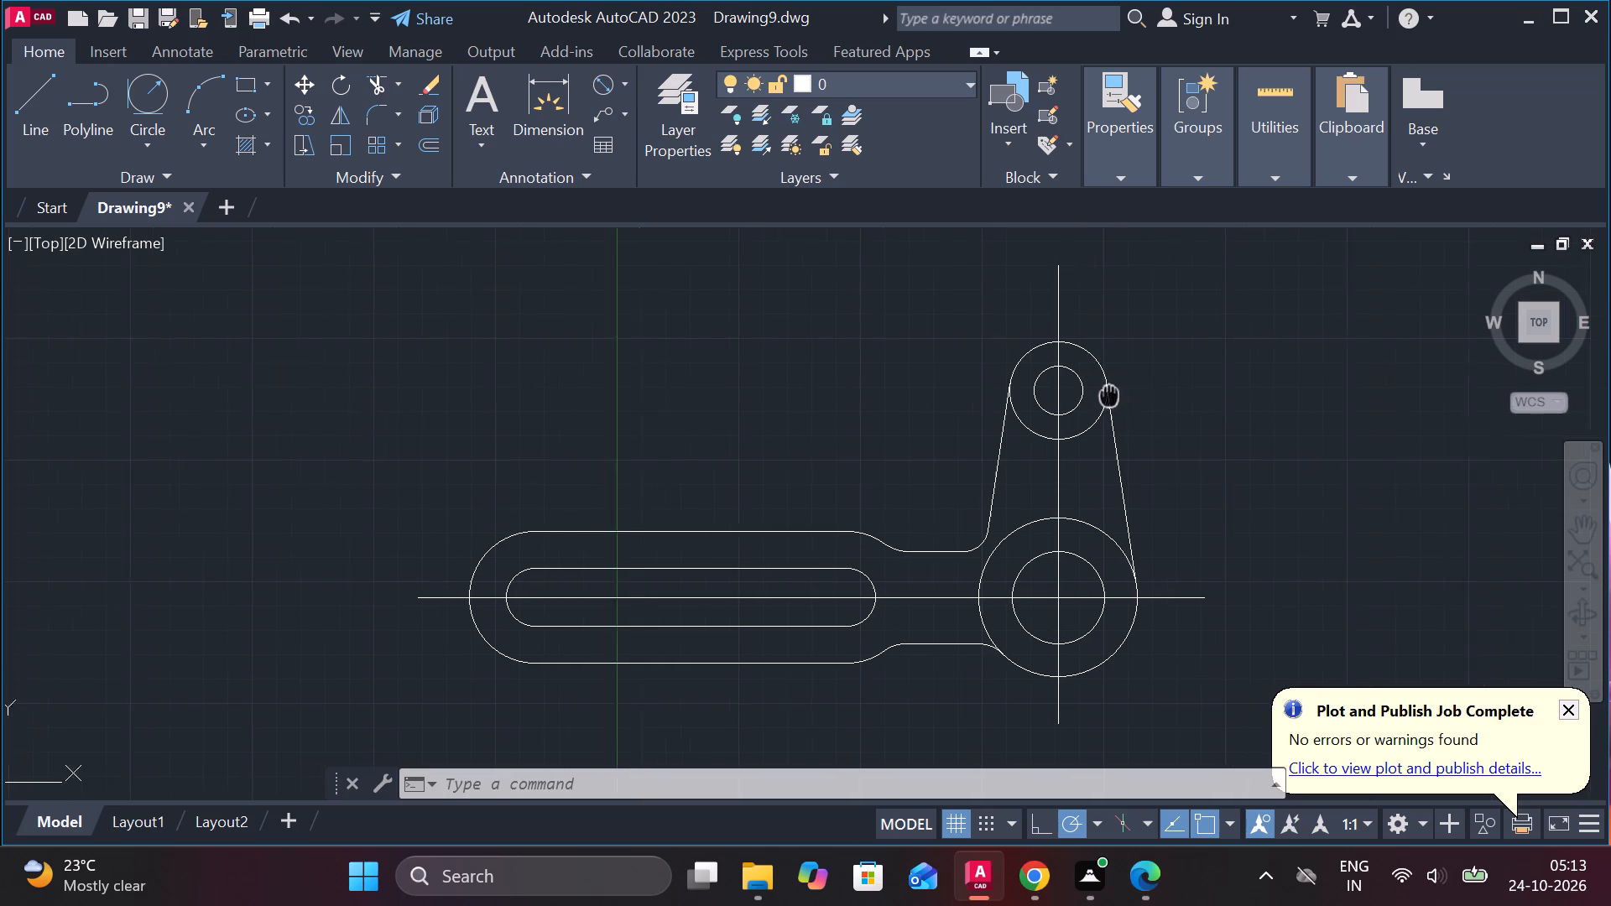
middle_drag(1096, 394, 1084, 385)
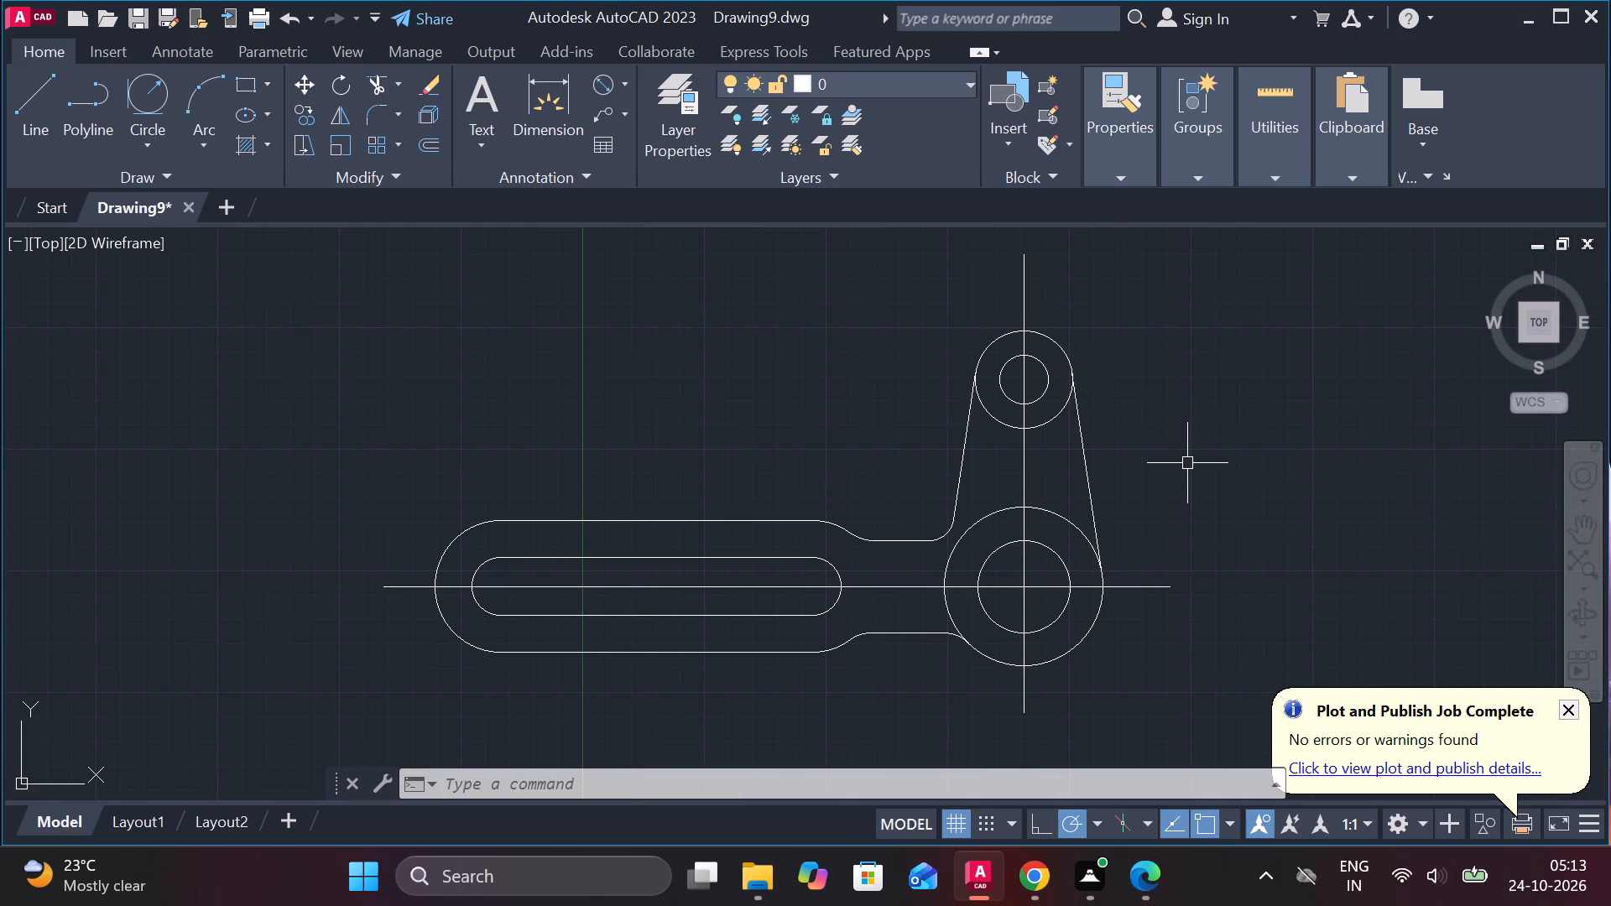
click(1130, 184)
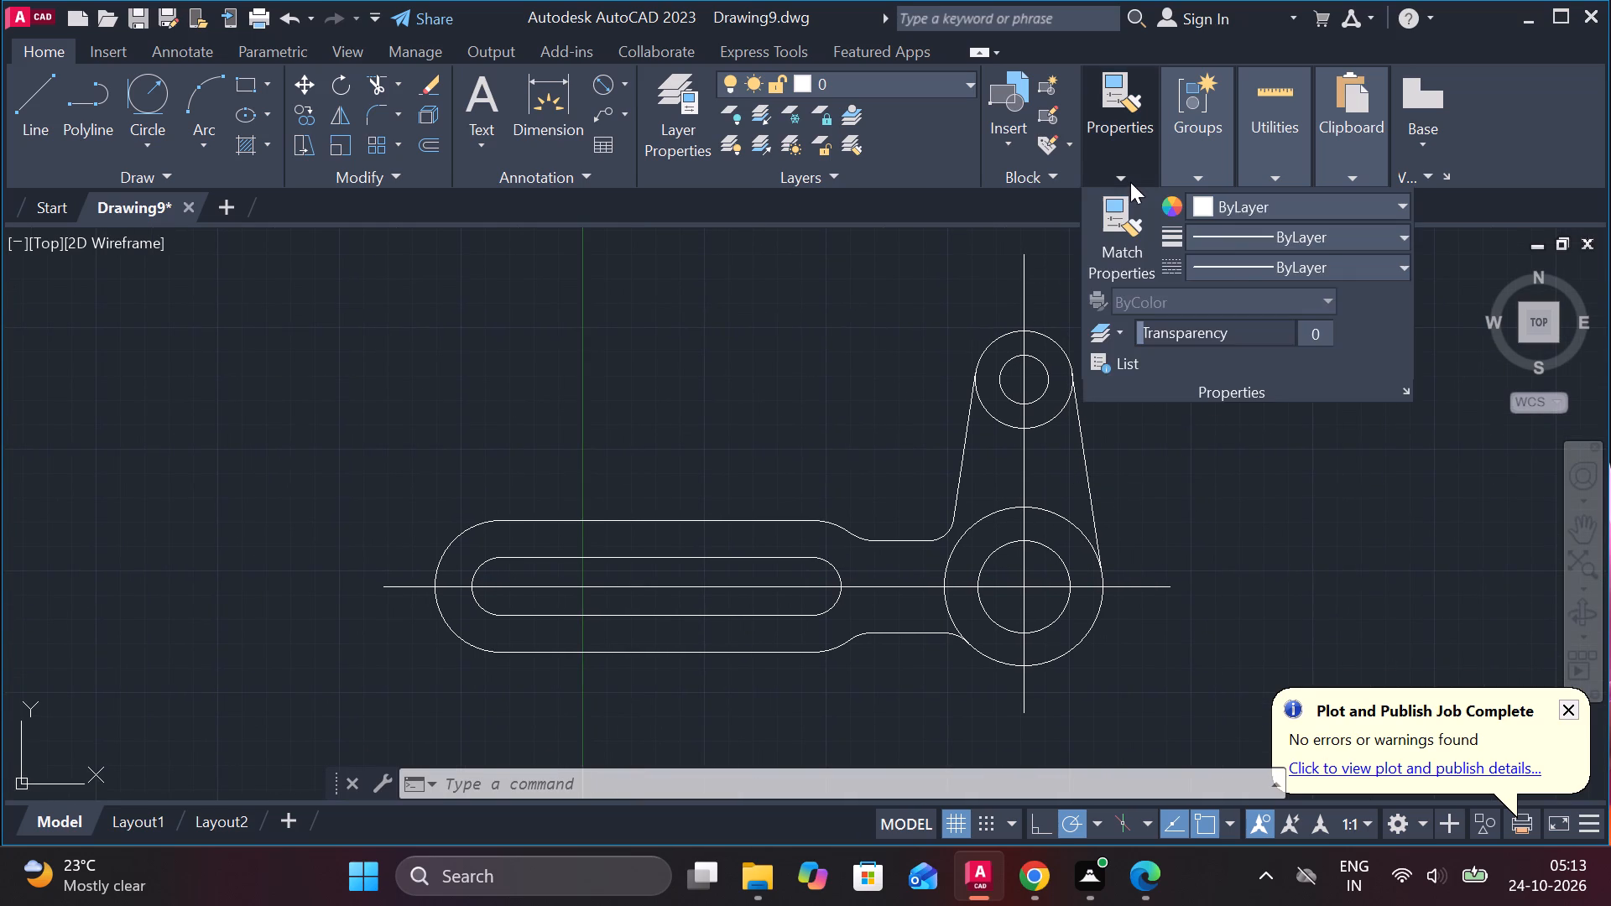
click(1298, 282)
click(1298, 273)
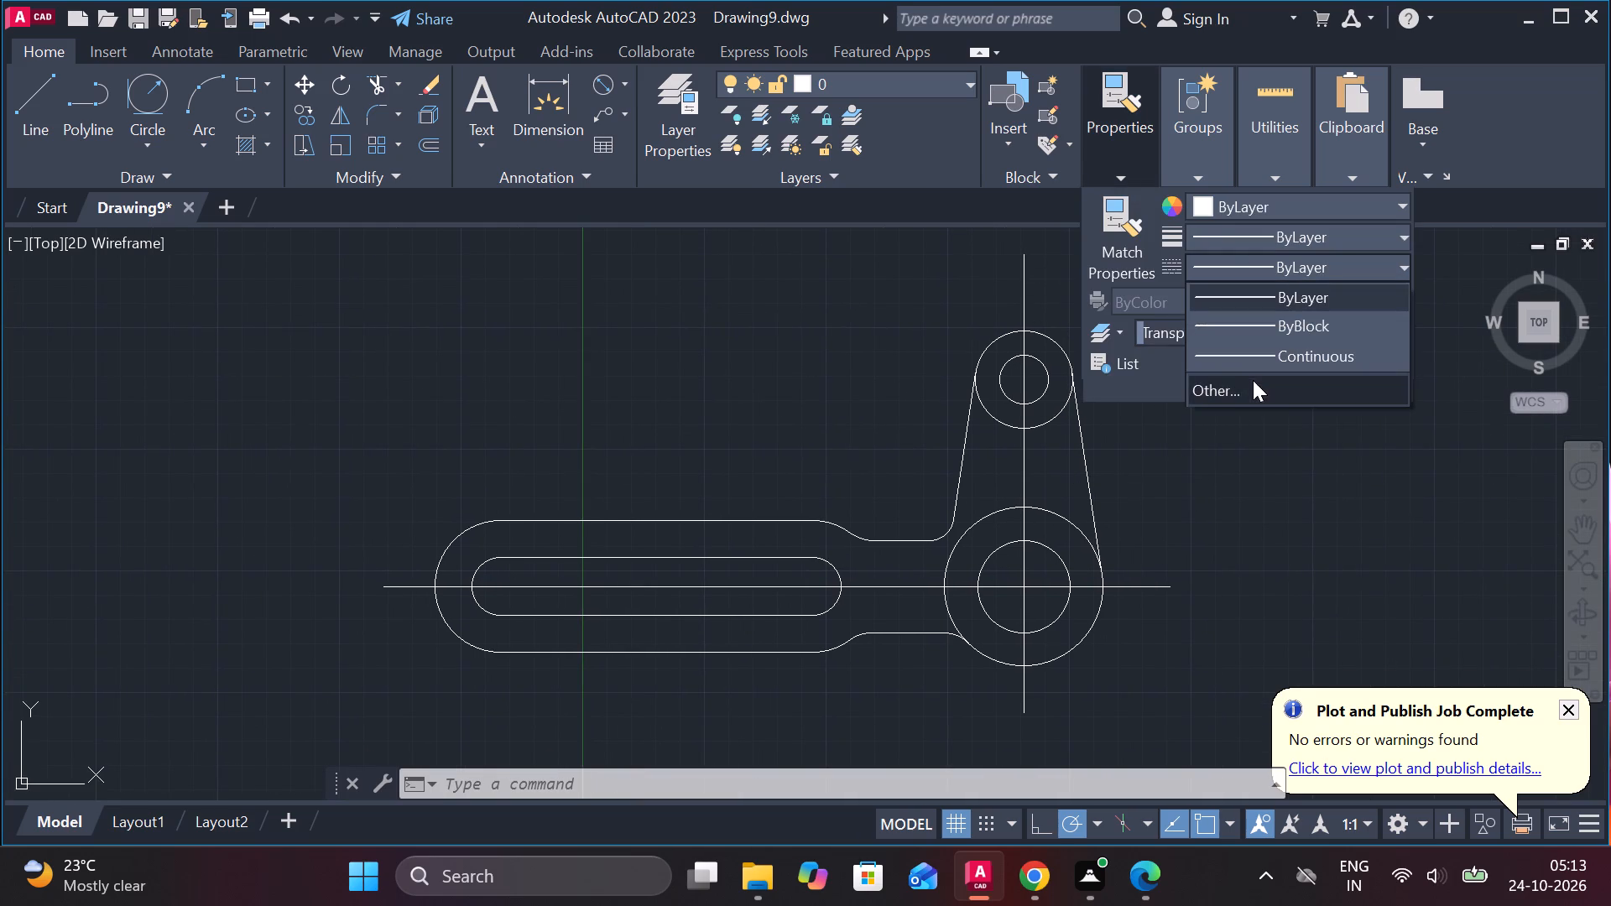
click(1228, 382)
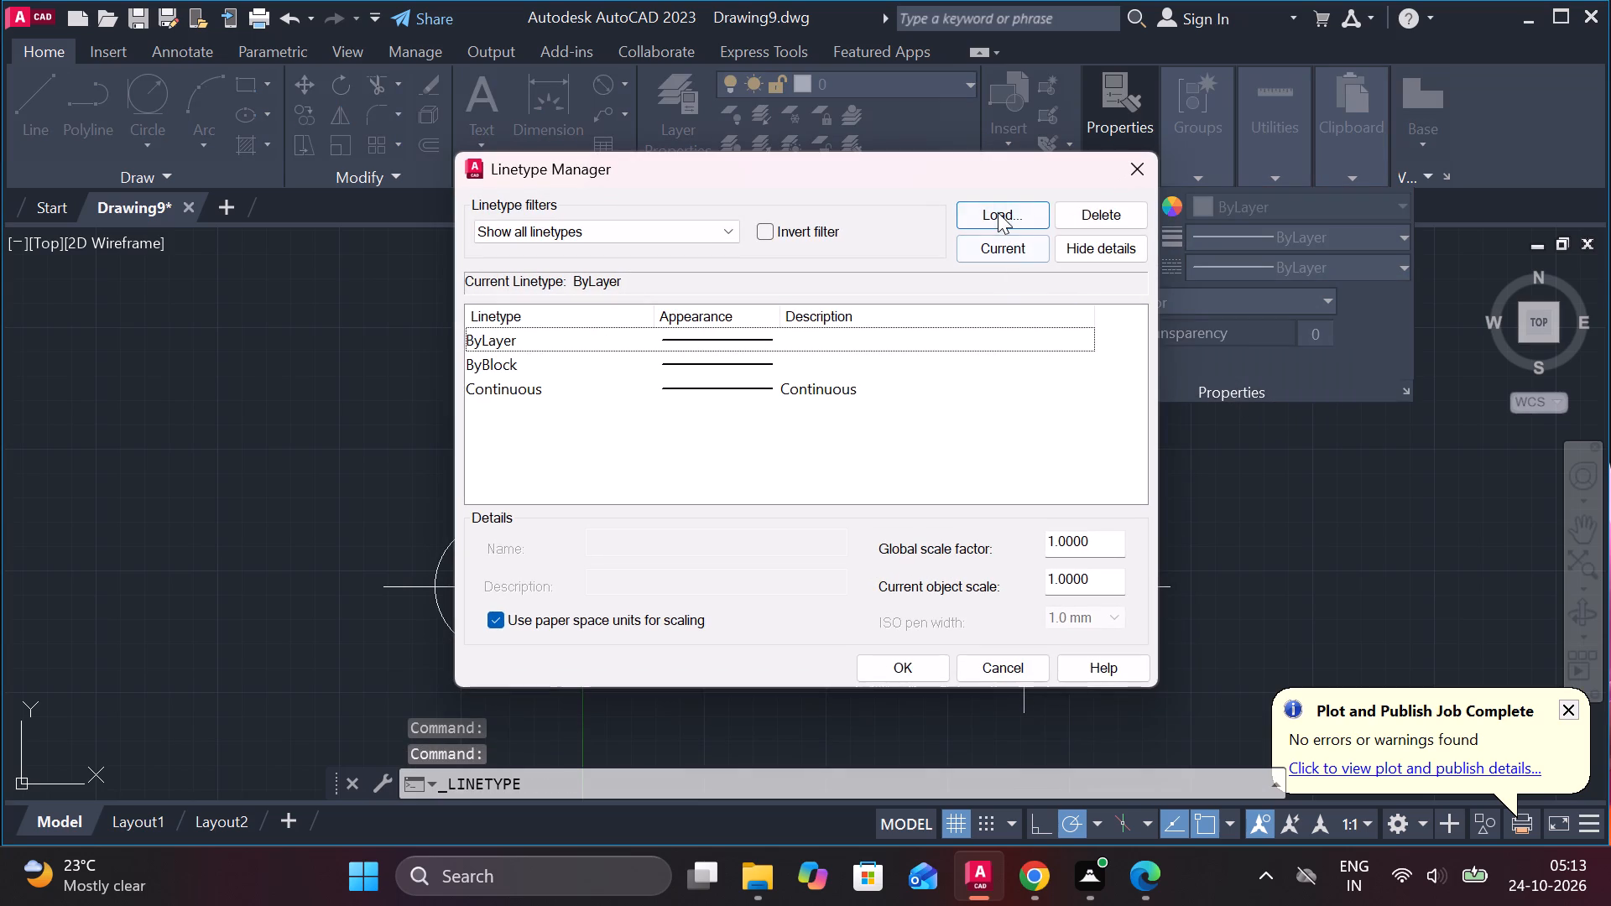
click(998, 212)
scroll(676, 471, down, 2)
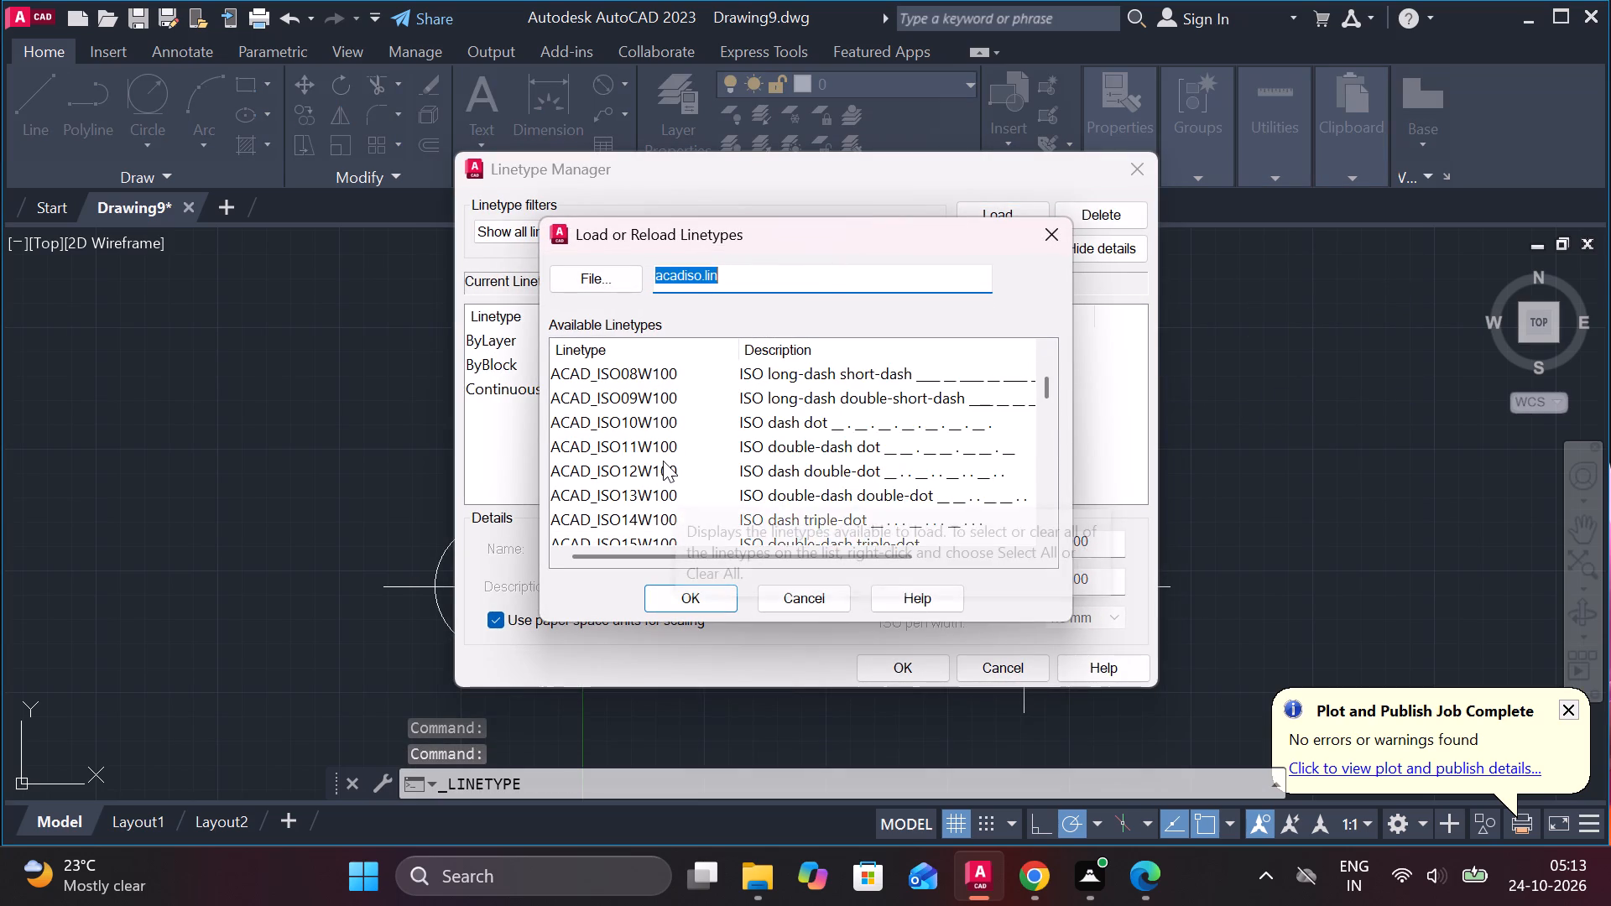
scroll(663, 461, down, 3)
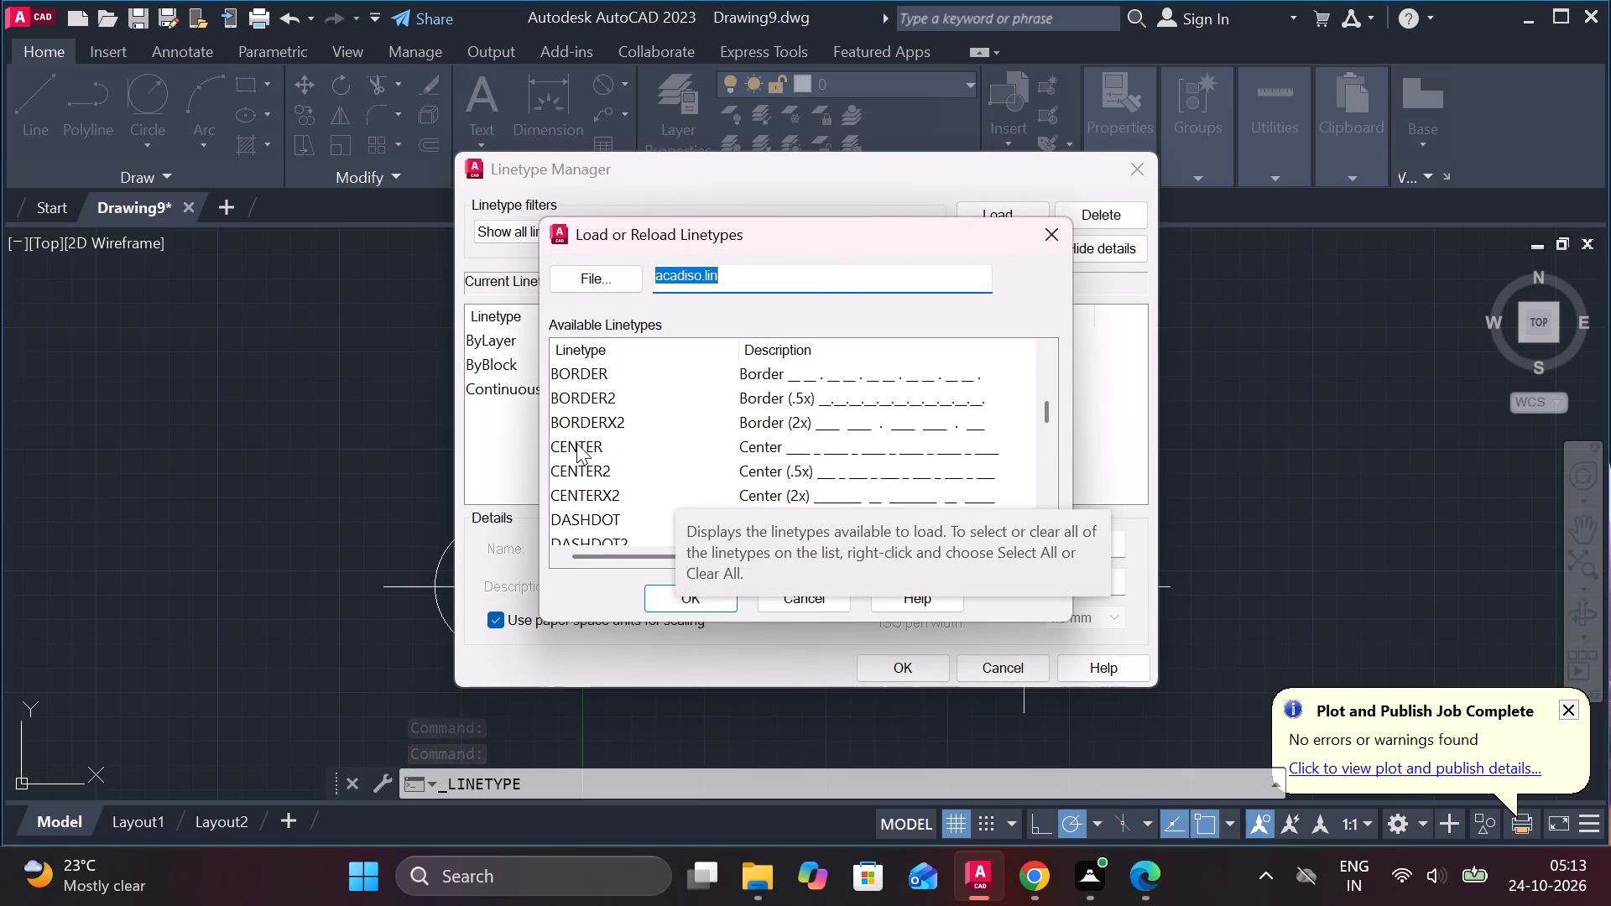
click(576, 443)
click(723, 599)
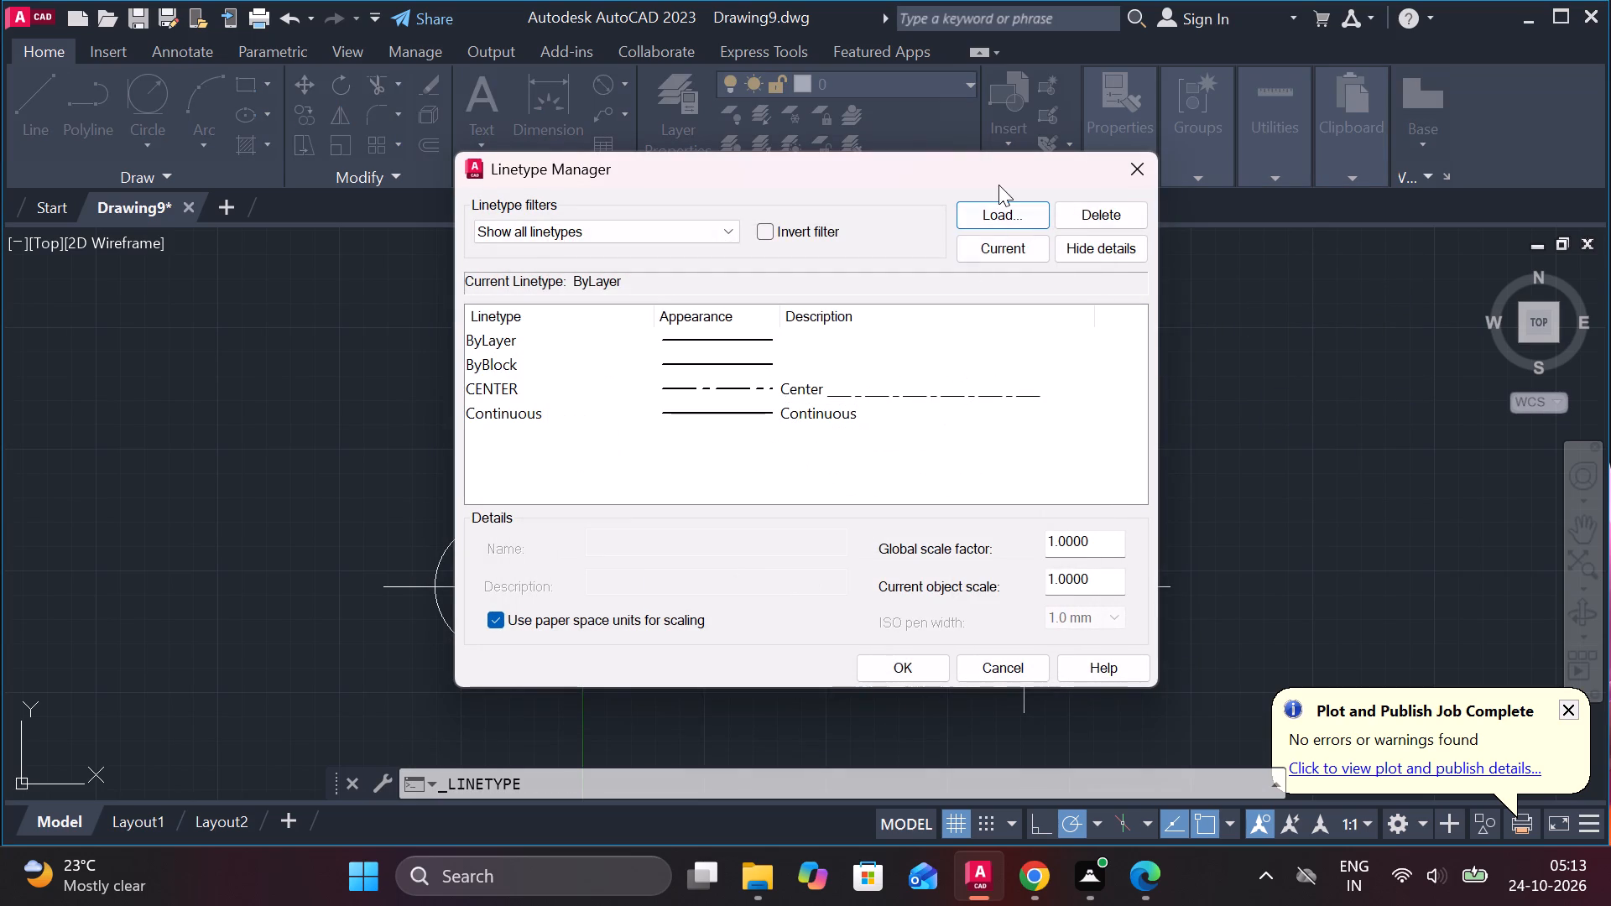
Load the DASHED linetype from acadiso.lin into the drawing.
click(1004, 215)
scroll(720, 505, down, 3)
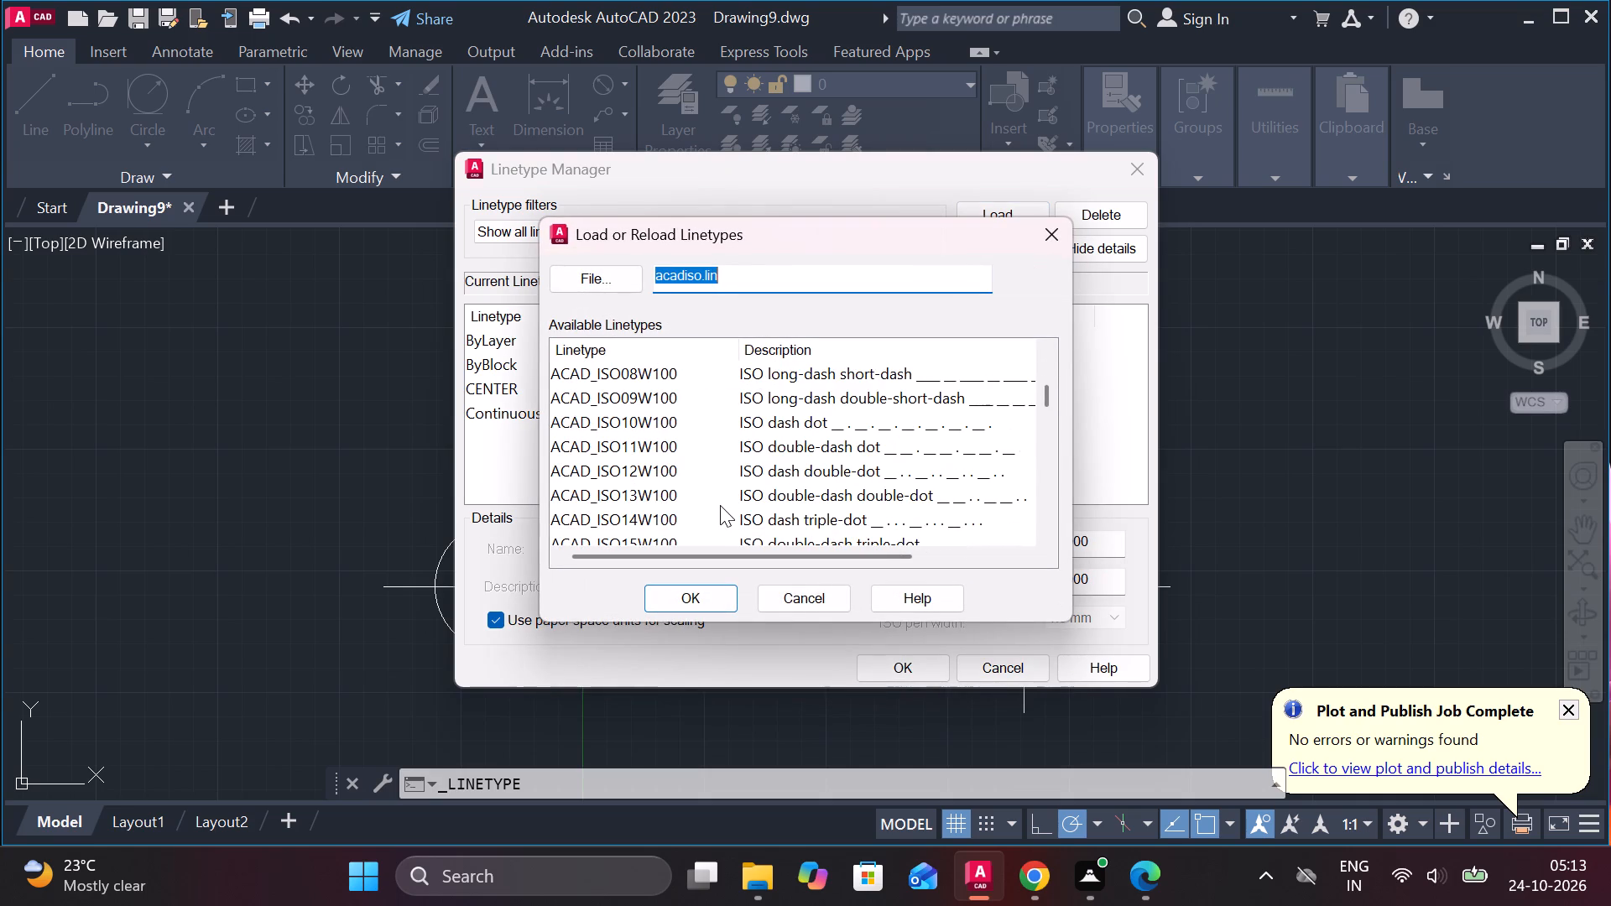
scroll(720, 505, down, 2)
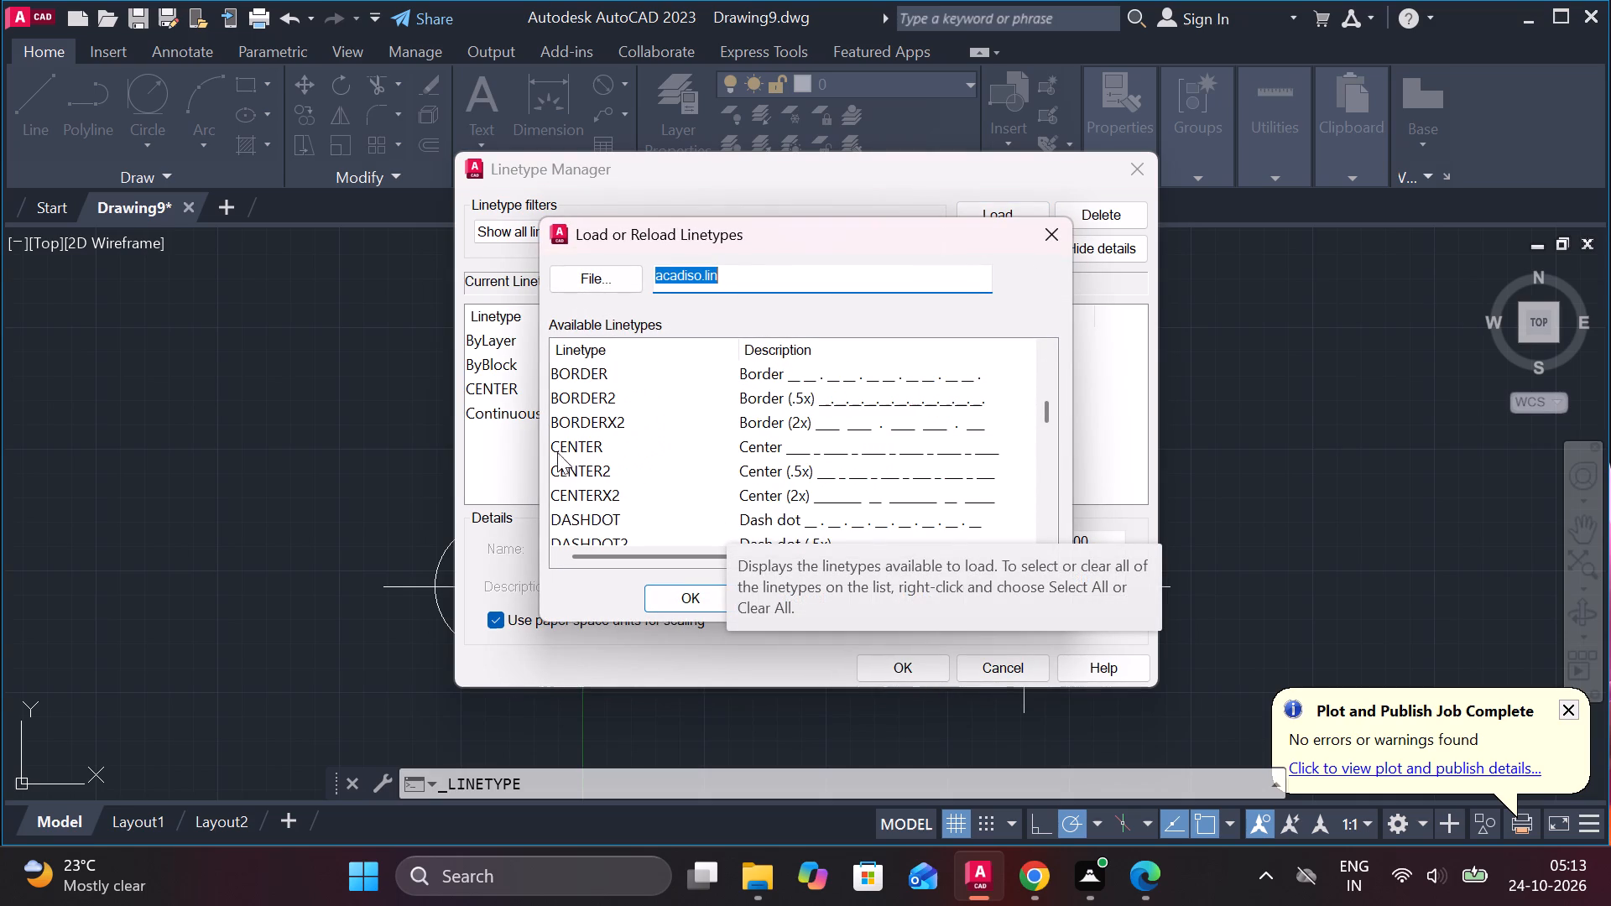
scroll(600, 446, down, 2)
scroll(597, 518, down, 1)
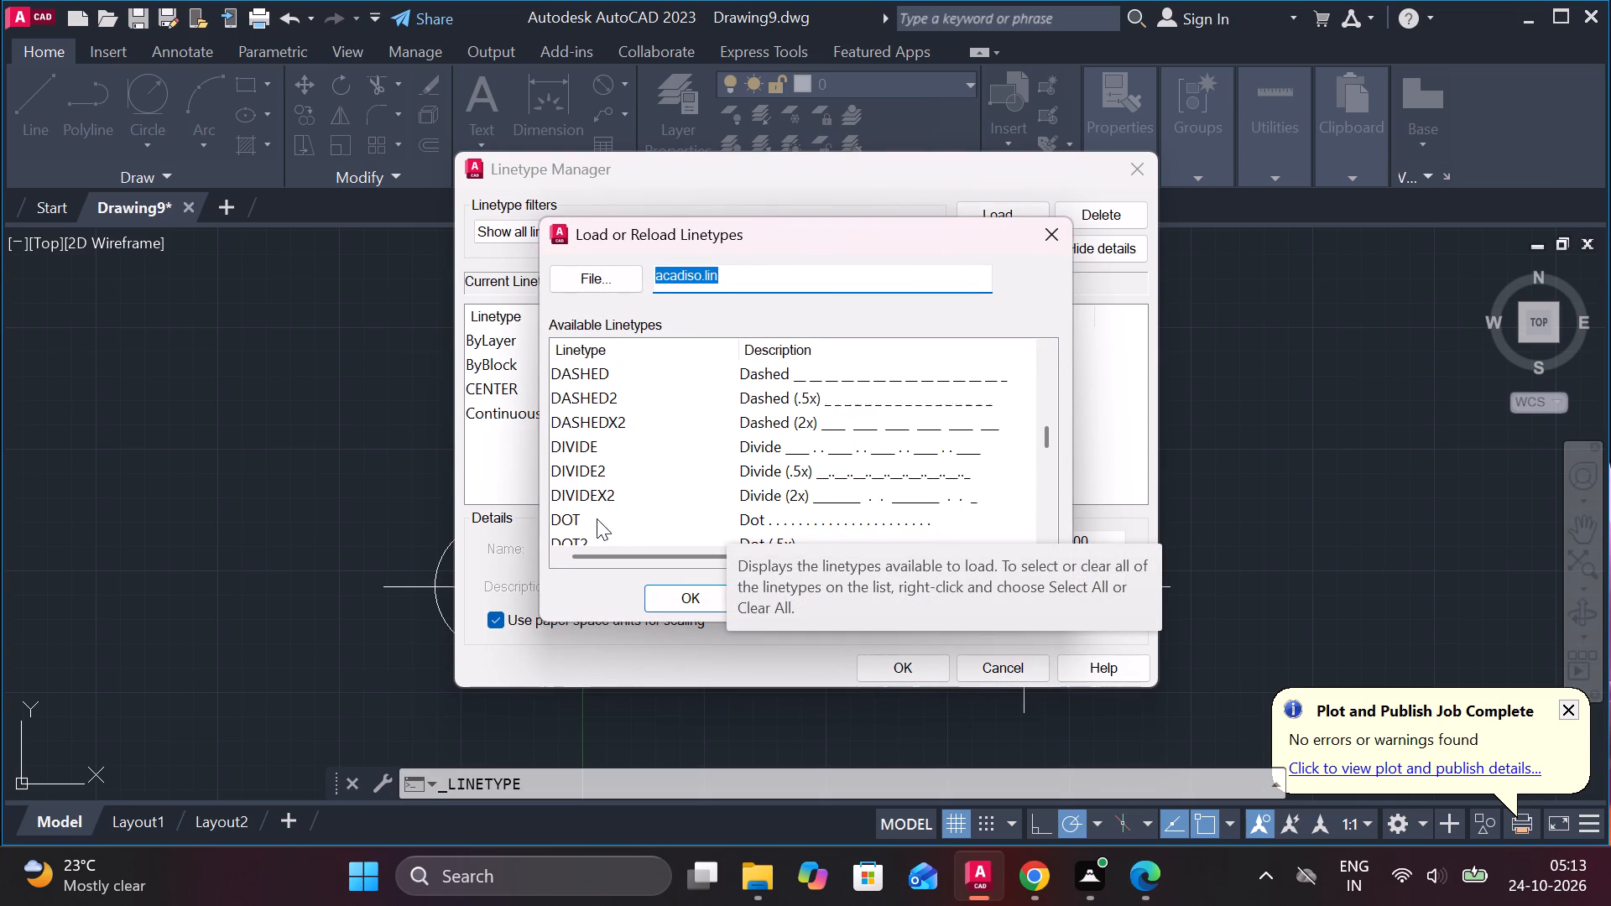
scroll(599, 515, down, 1)
scroll(603, 486, up, 2)
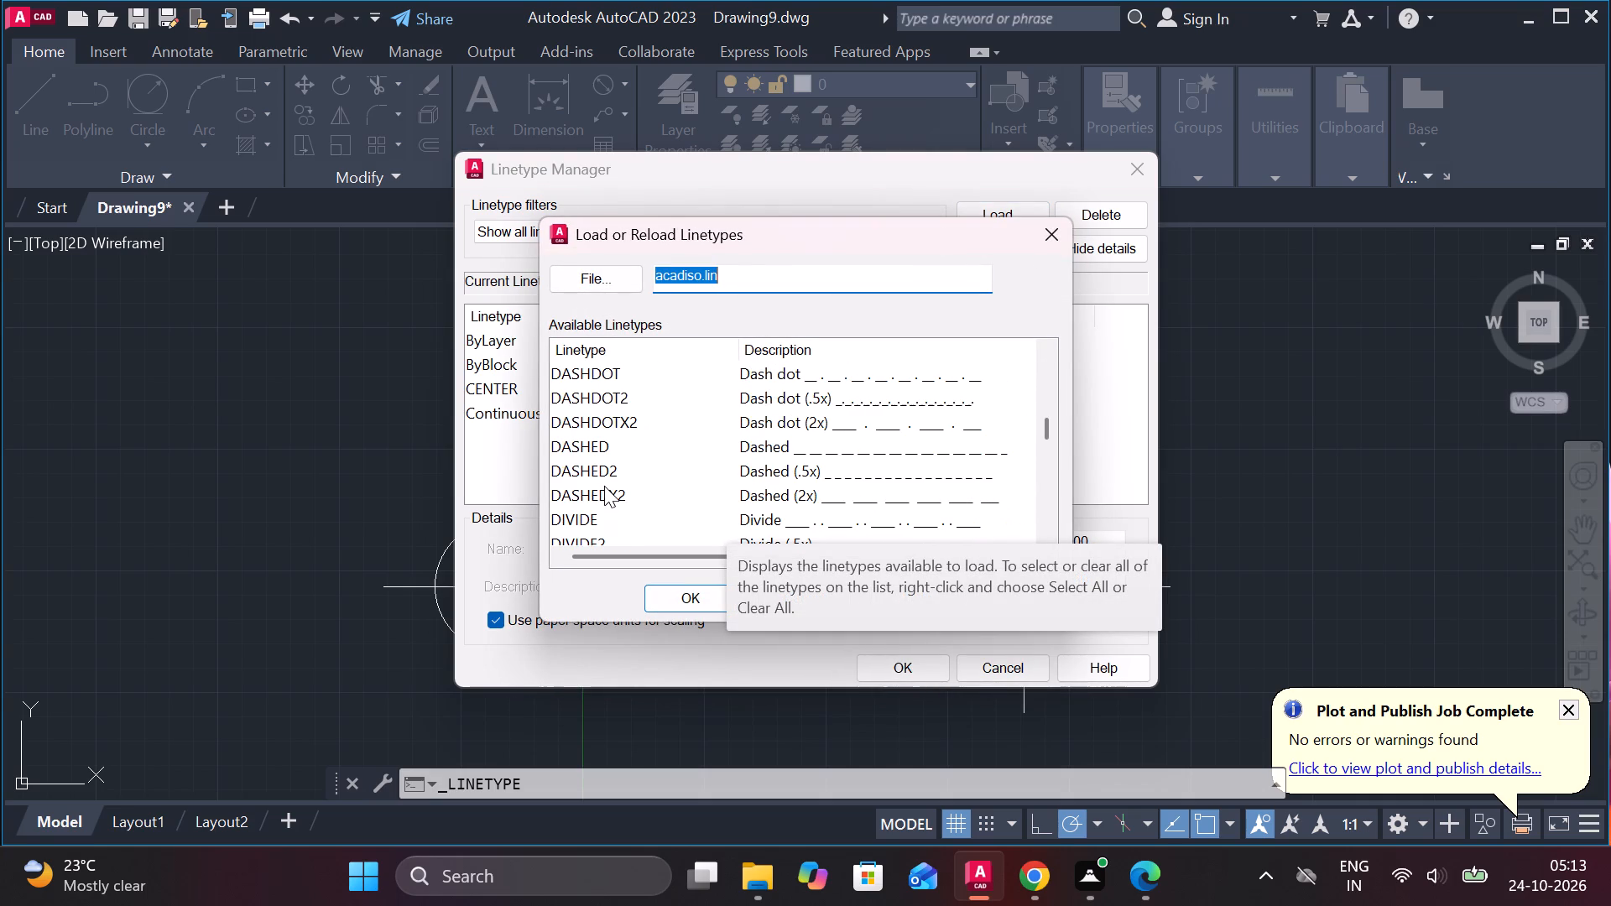
click(577, 448)
click(726, 599)
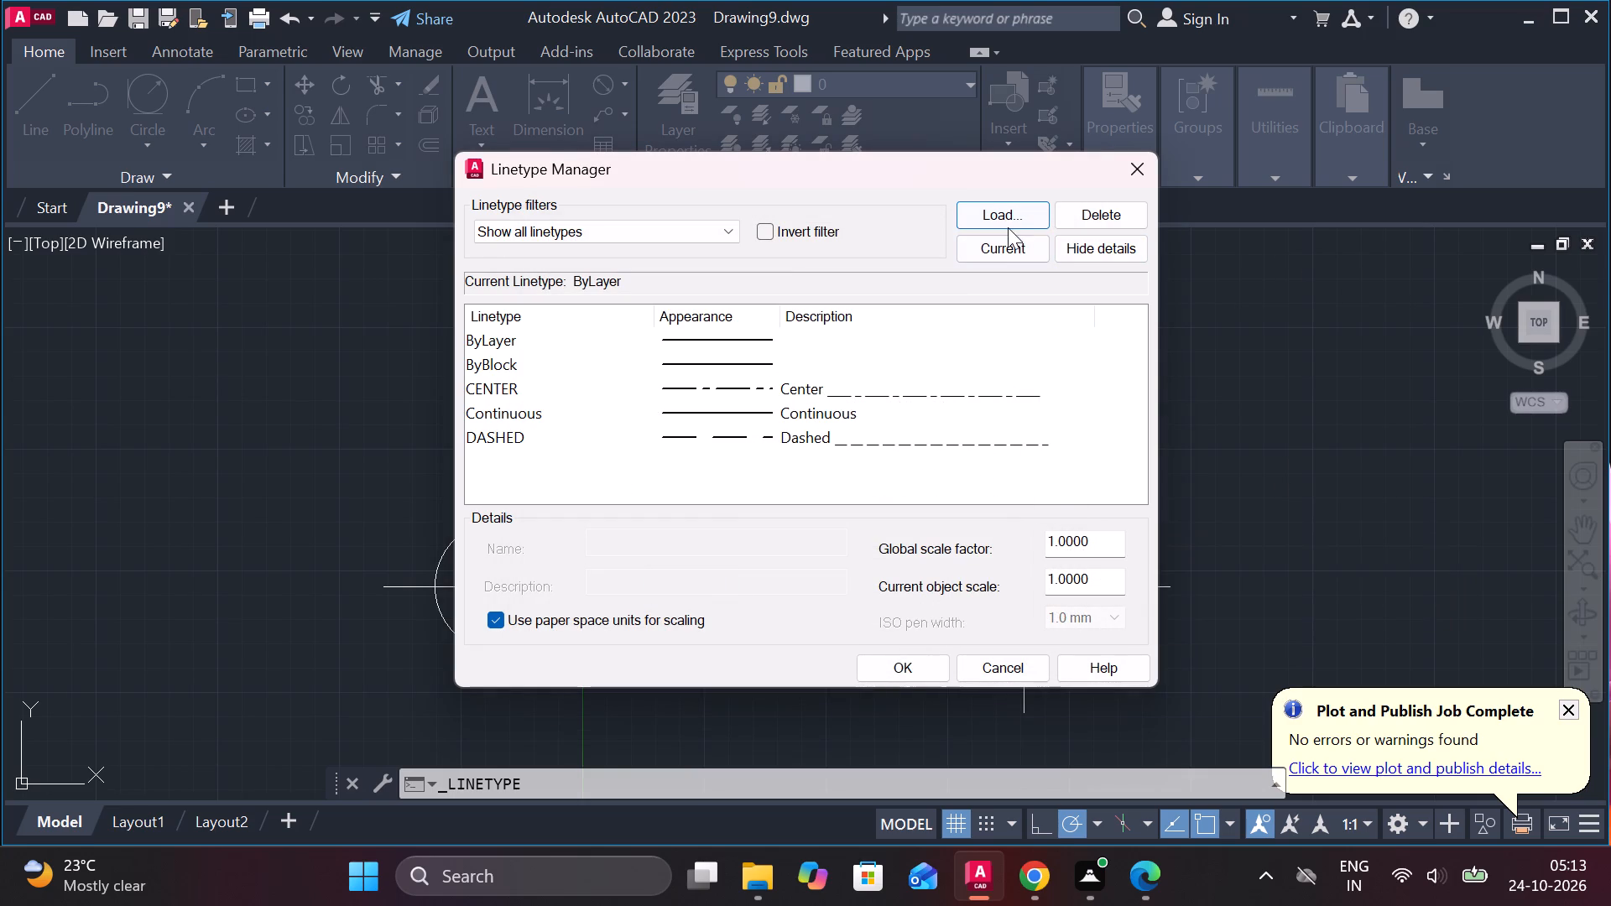
Set both the linetype global scale factor and the current object scale to .5 and apply the linetype settings.
drag(1088, 543, 1061, 543)
drag(1061, 543, 1036, 543)
key(period)
key(5)
drag(1103, 575, 988, 577)
drag(988, 577, 988, 577)
text(.5)
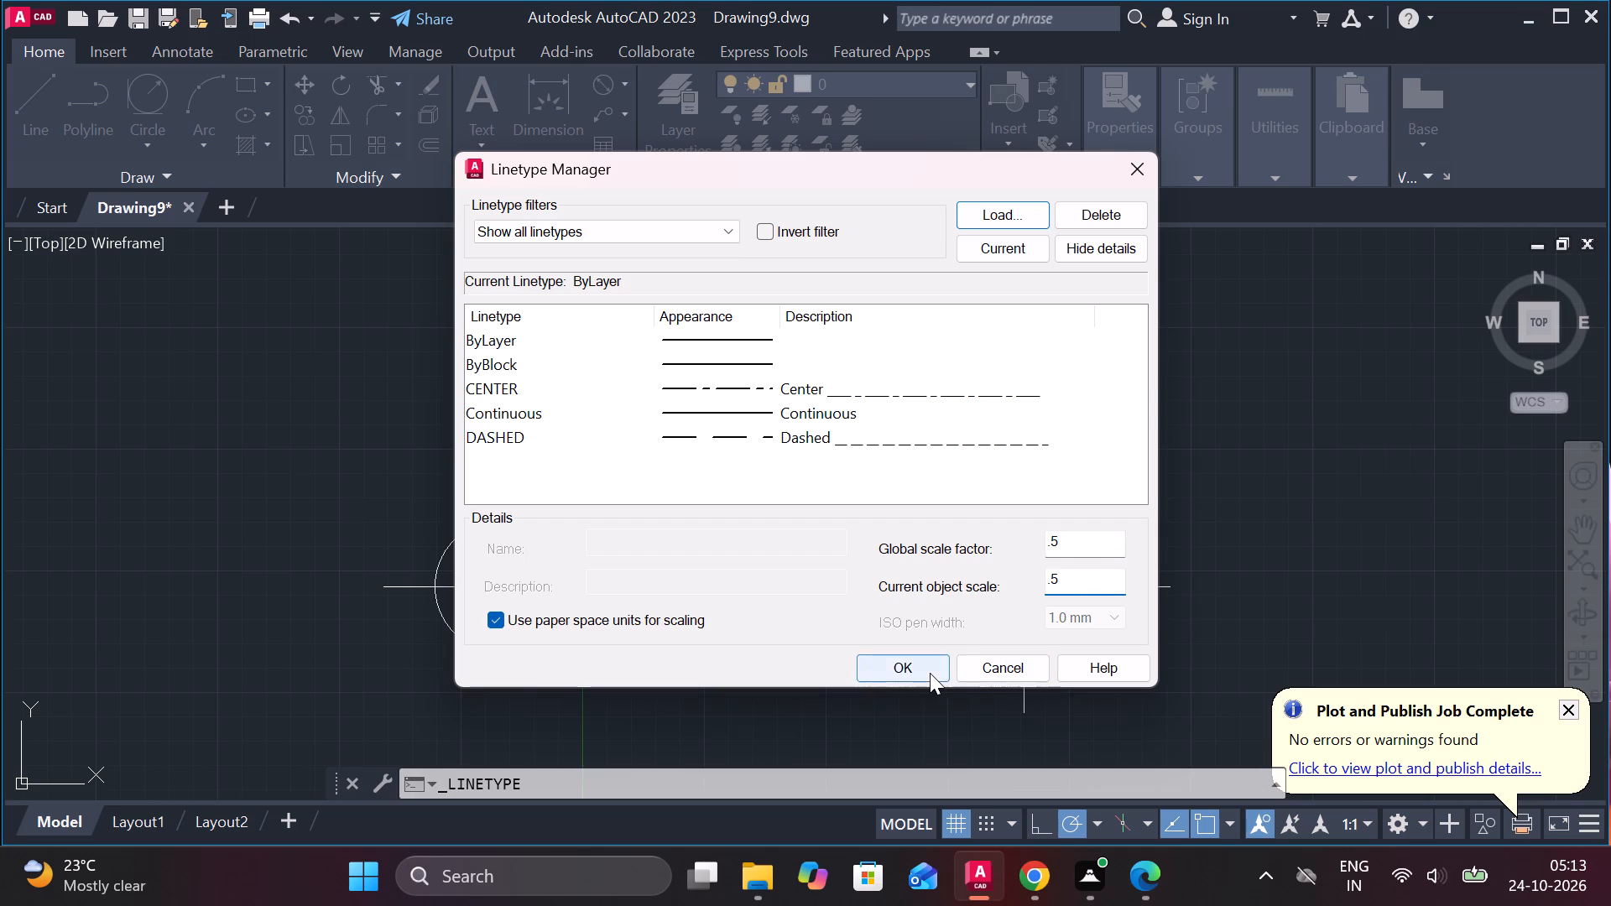
click(930, 673)
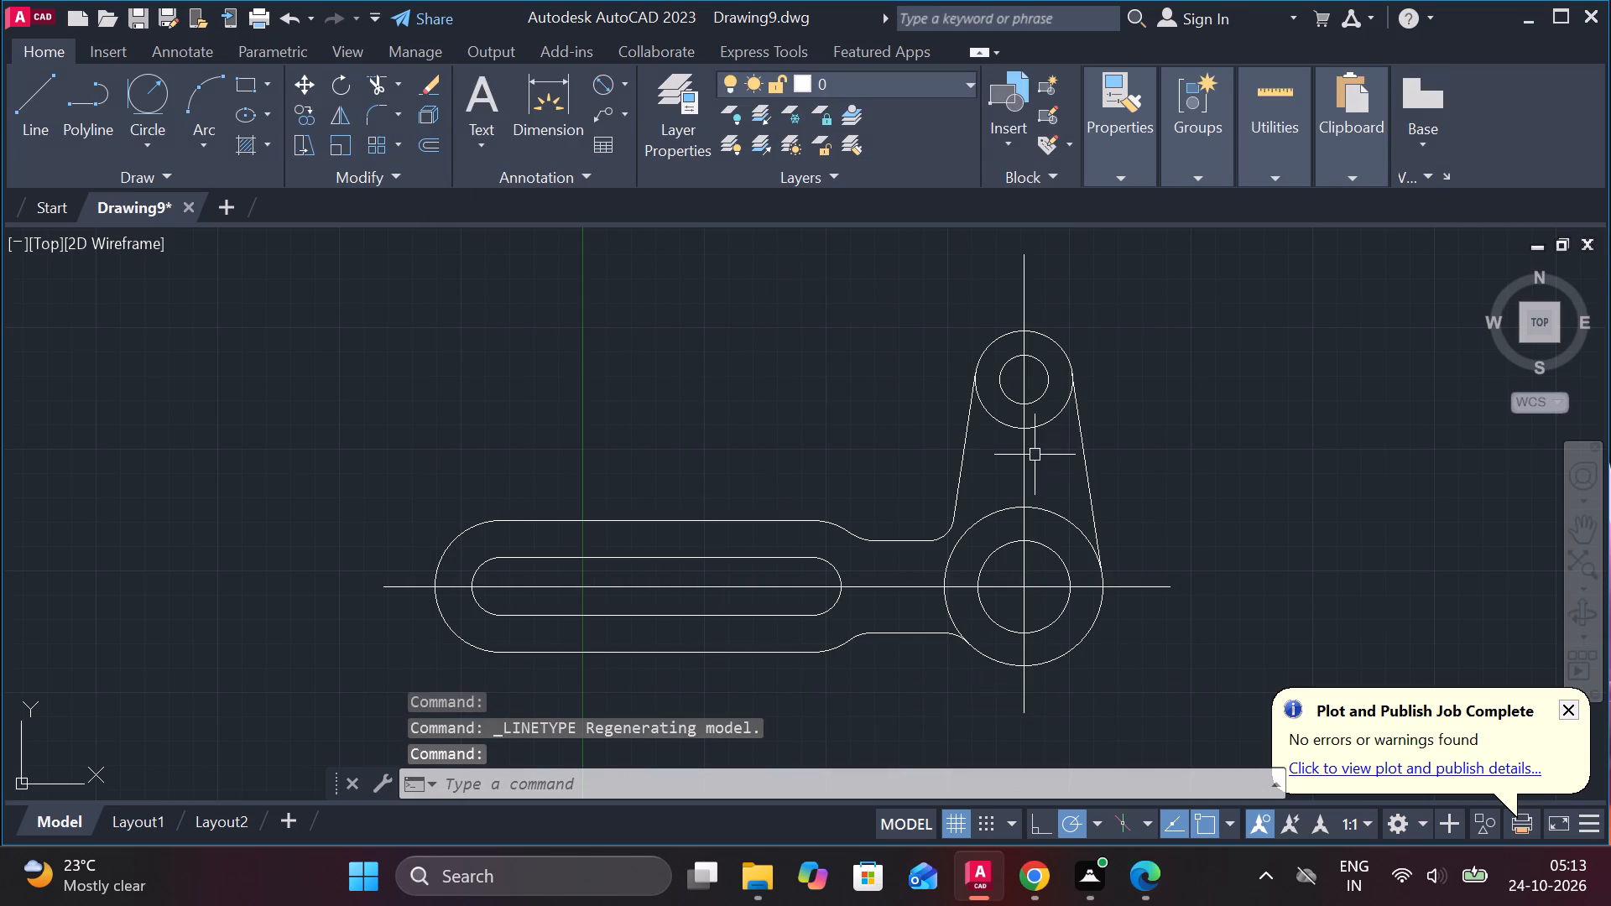
Assign the CENTER linetype to the vertical and horizontal centre lines of the part.
click(1022, 453)
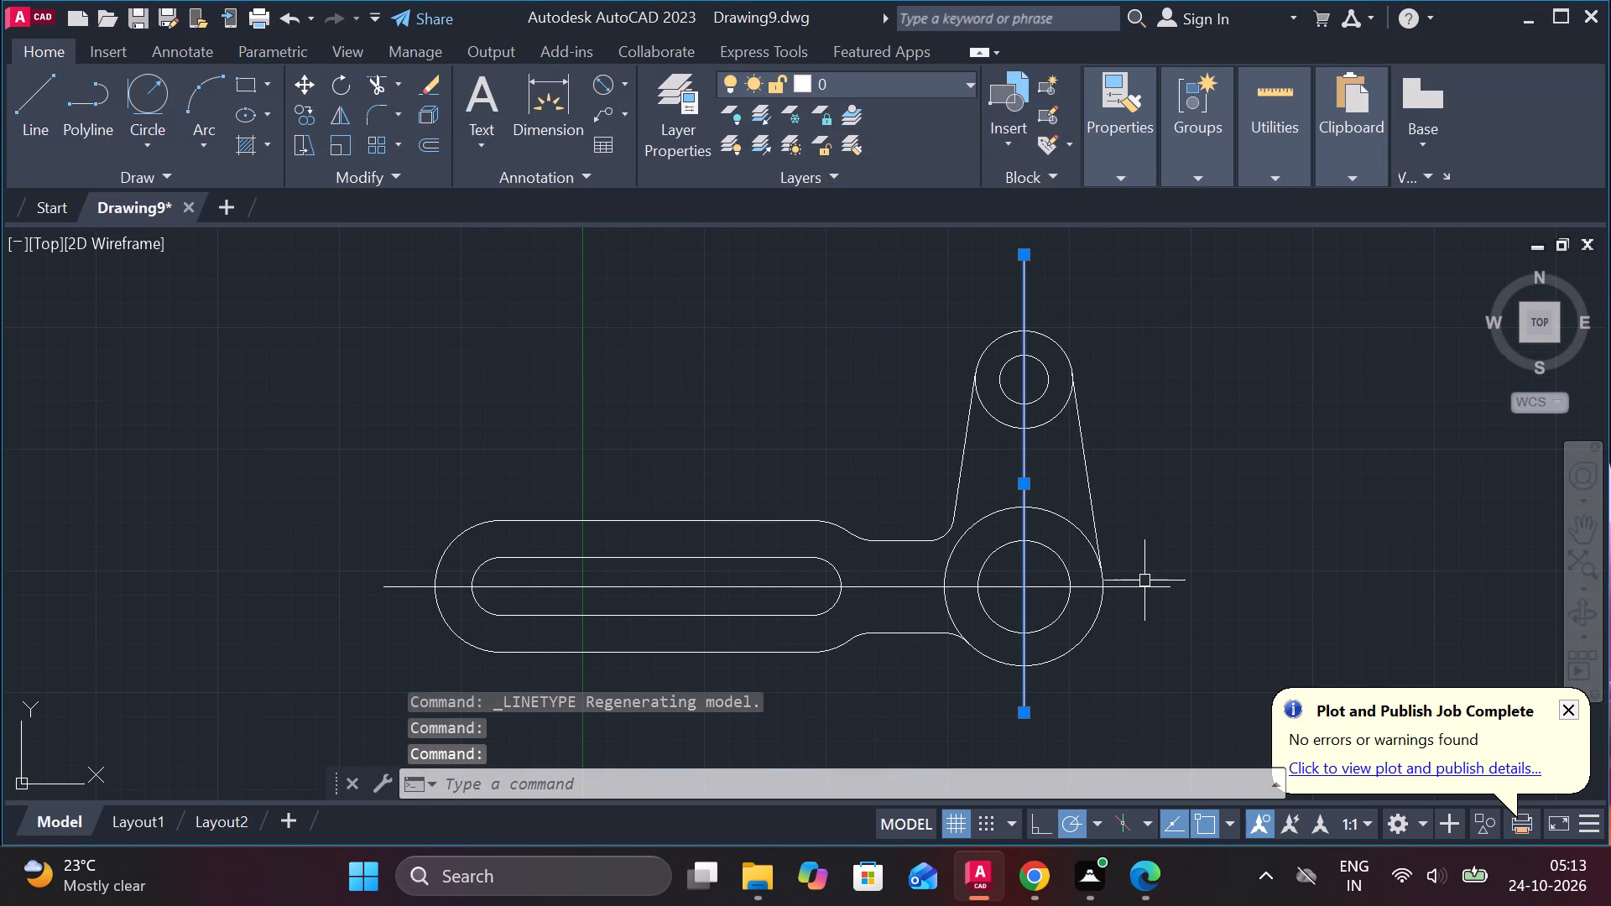
click(1144, 582)
click(1132, 186)
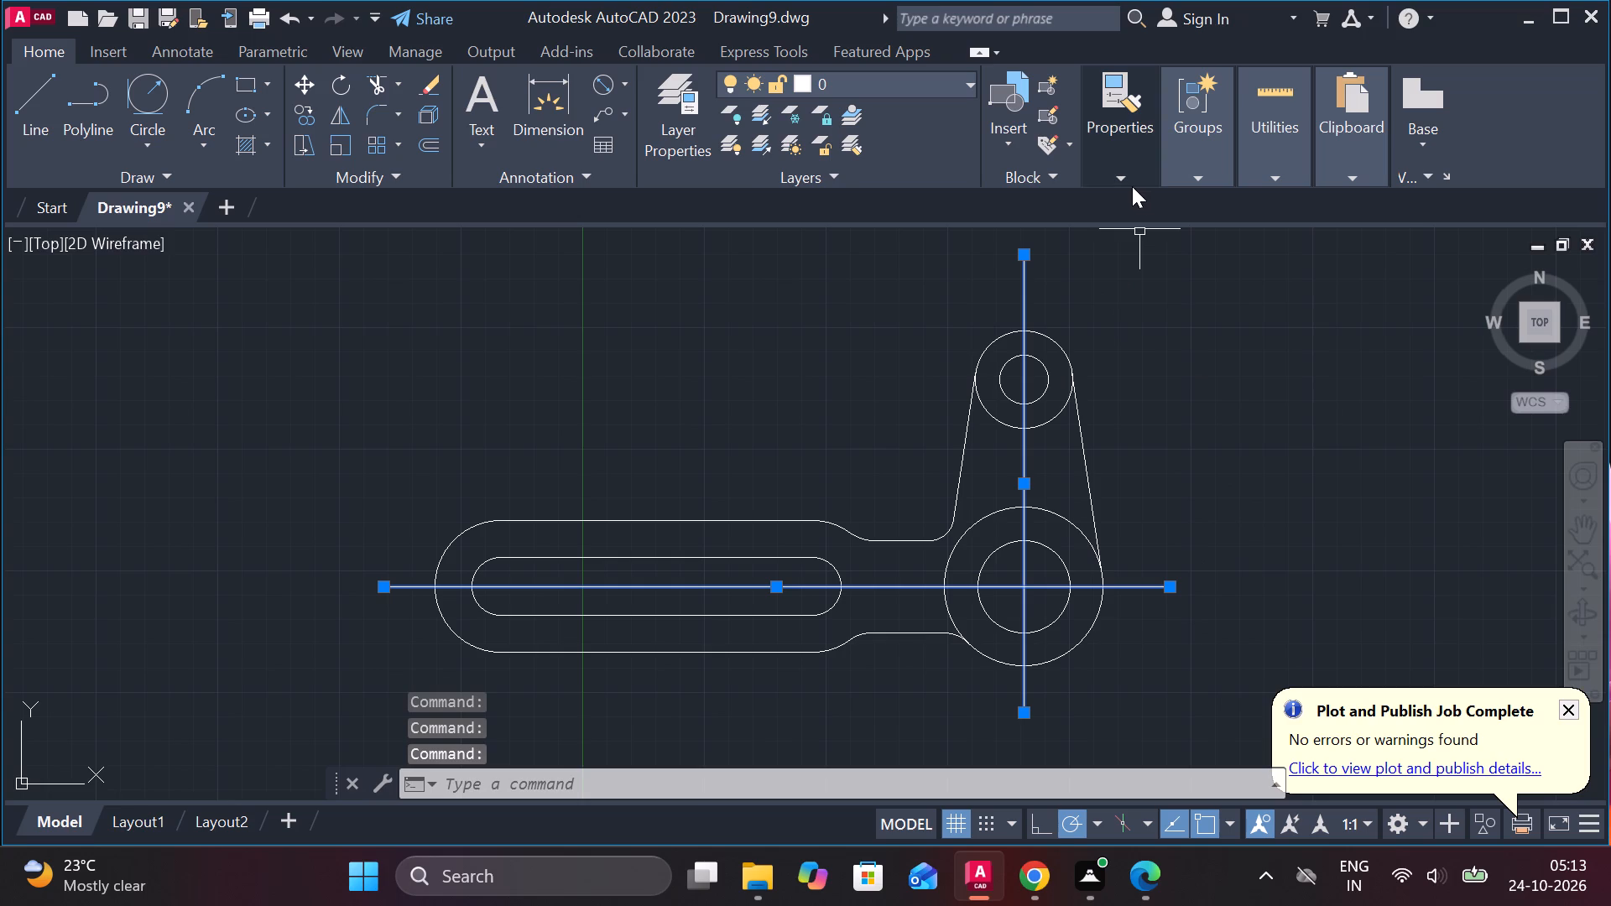
click(1295, 256)
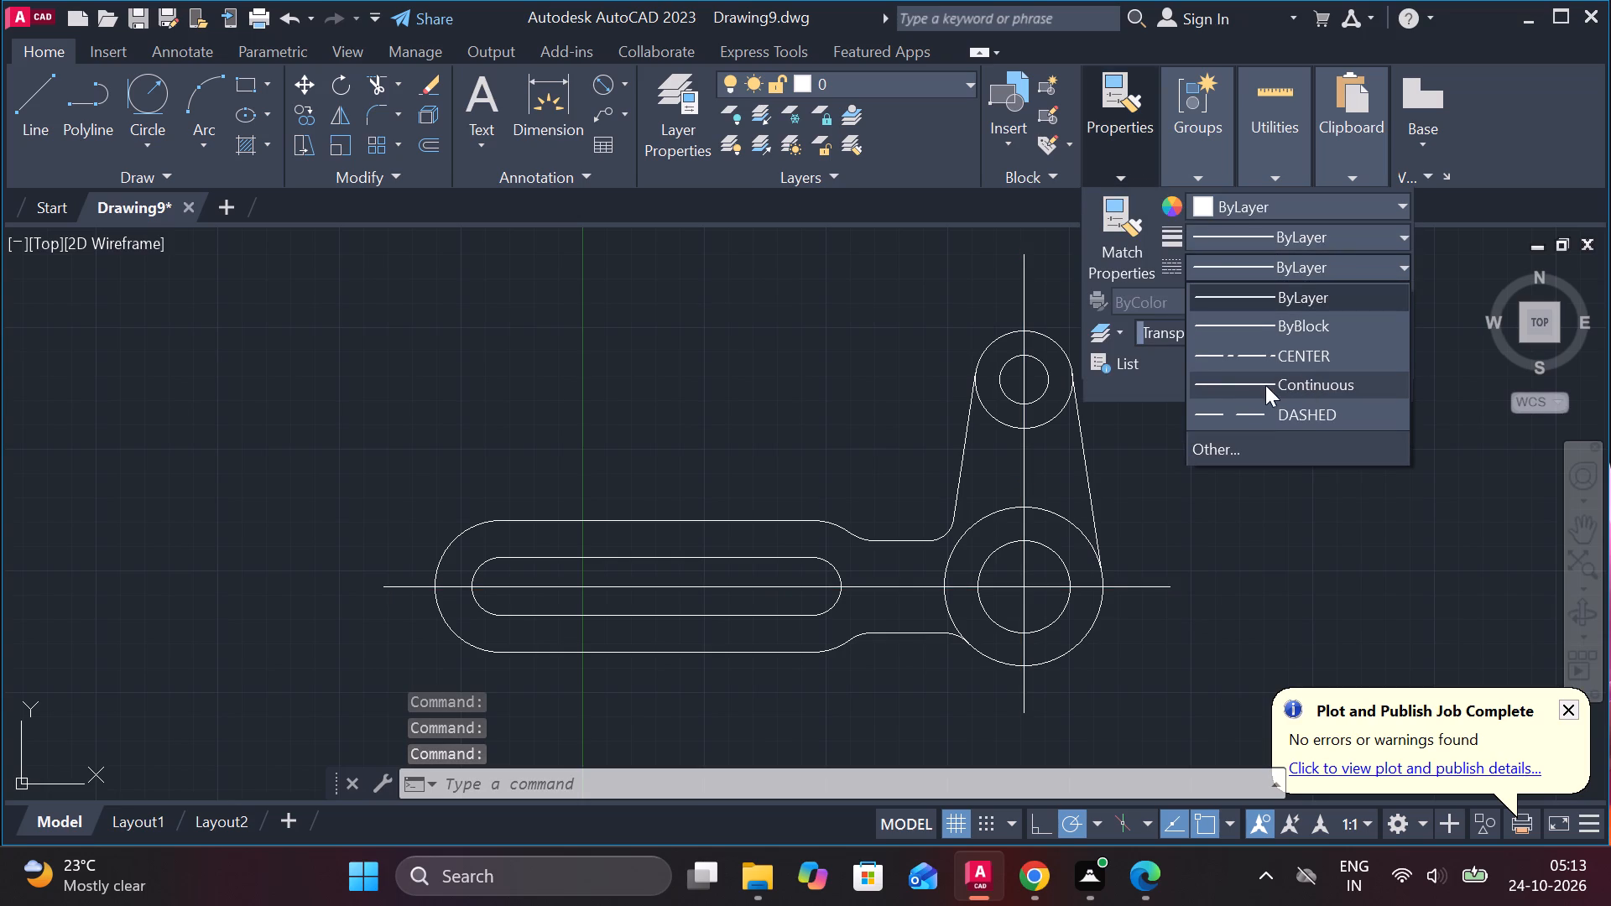
click(1223, 348)
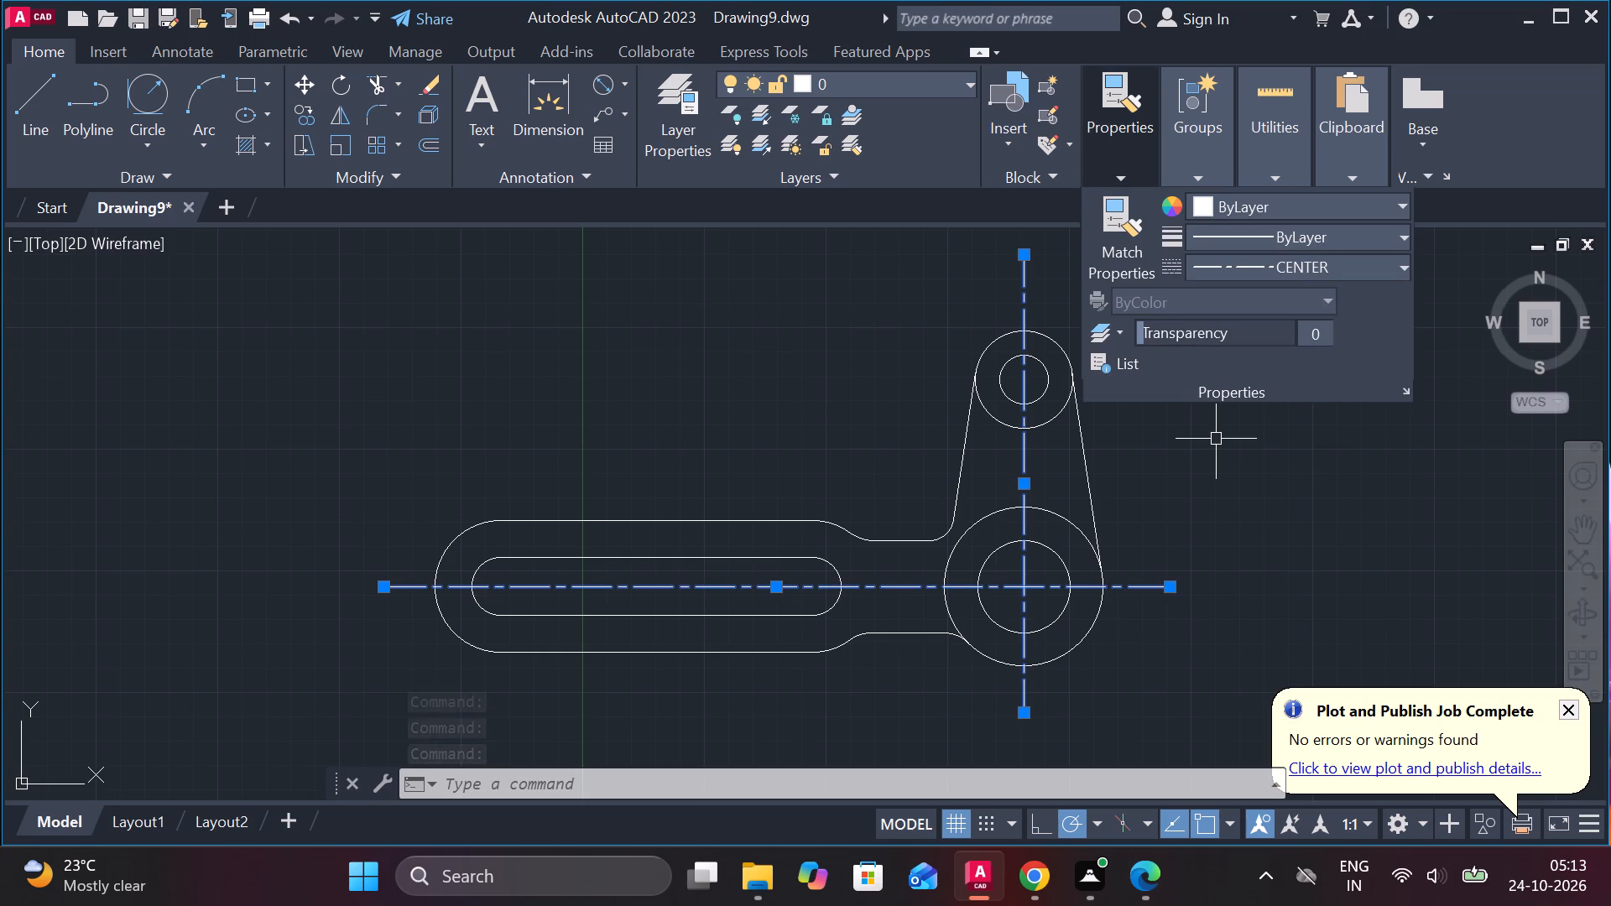
key(Escape)
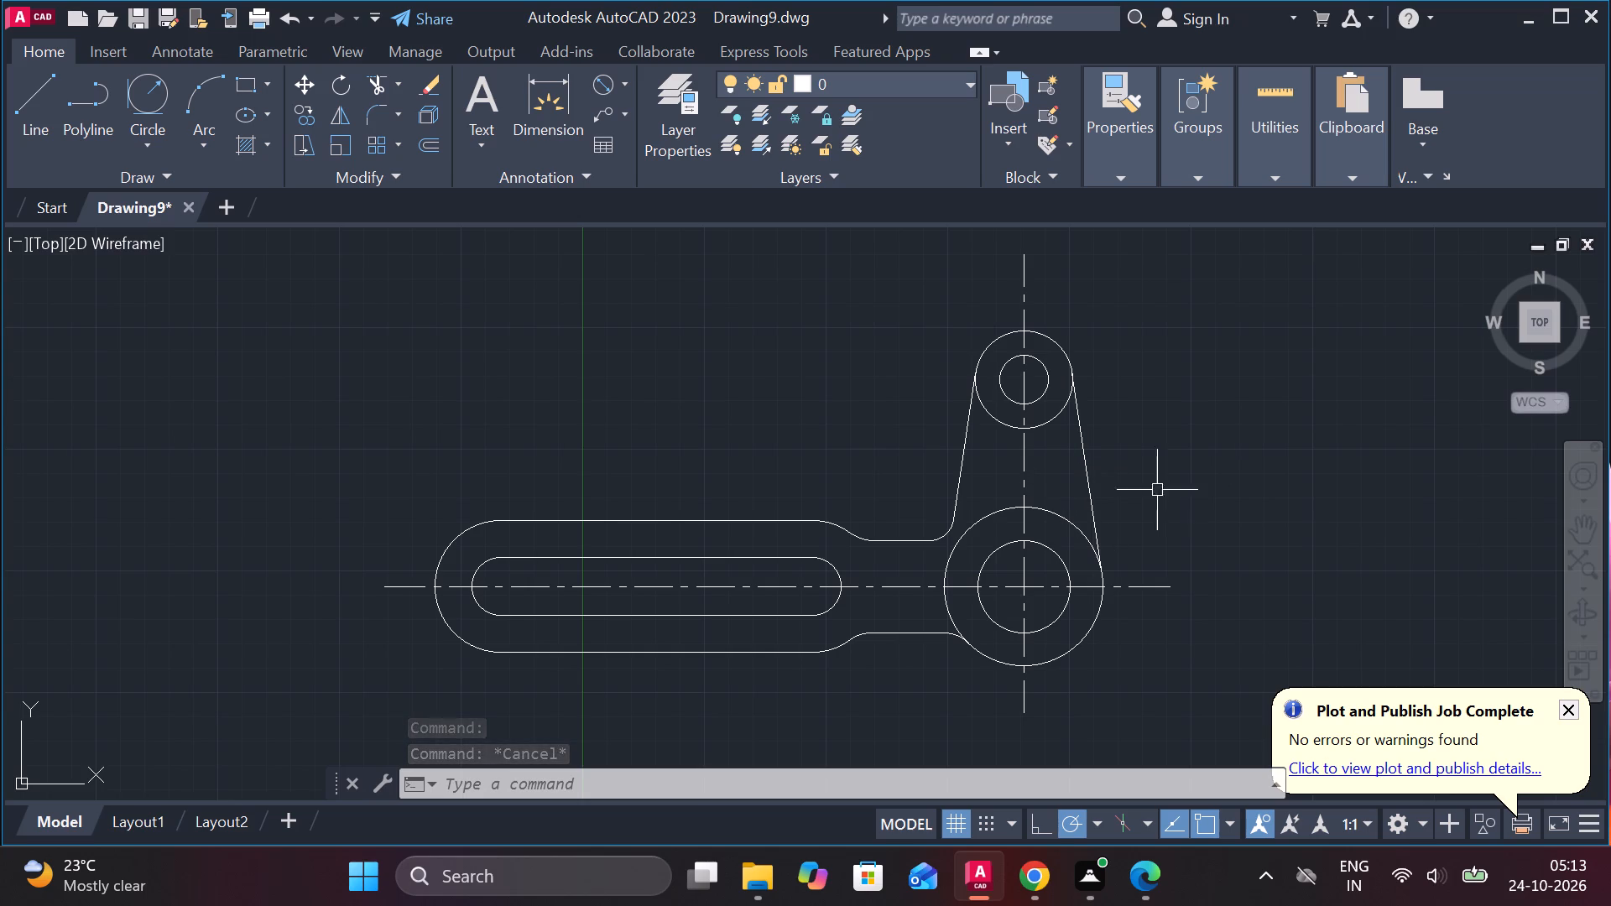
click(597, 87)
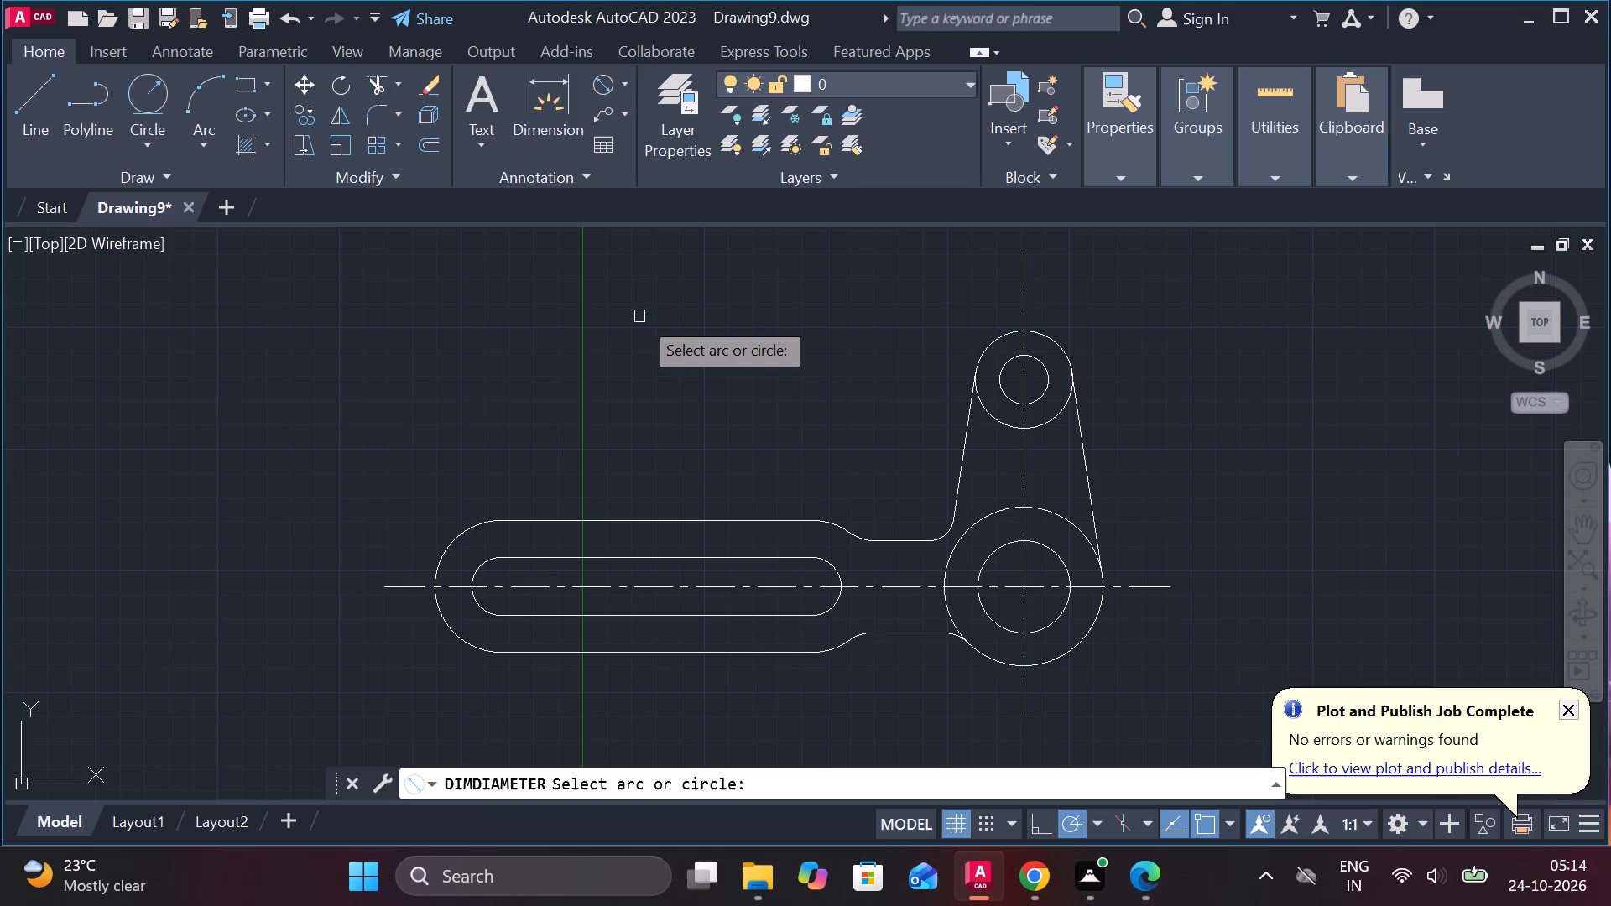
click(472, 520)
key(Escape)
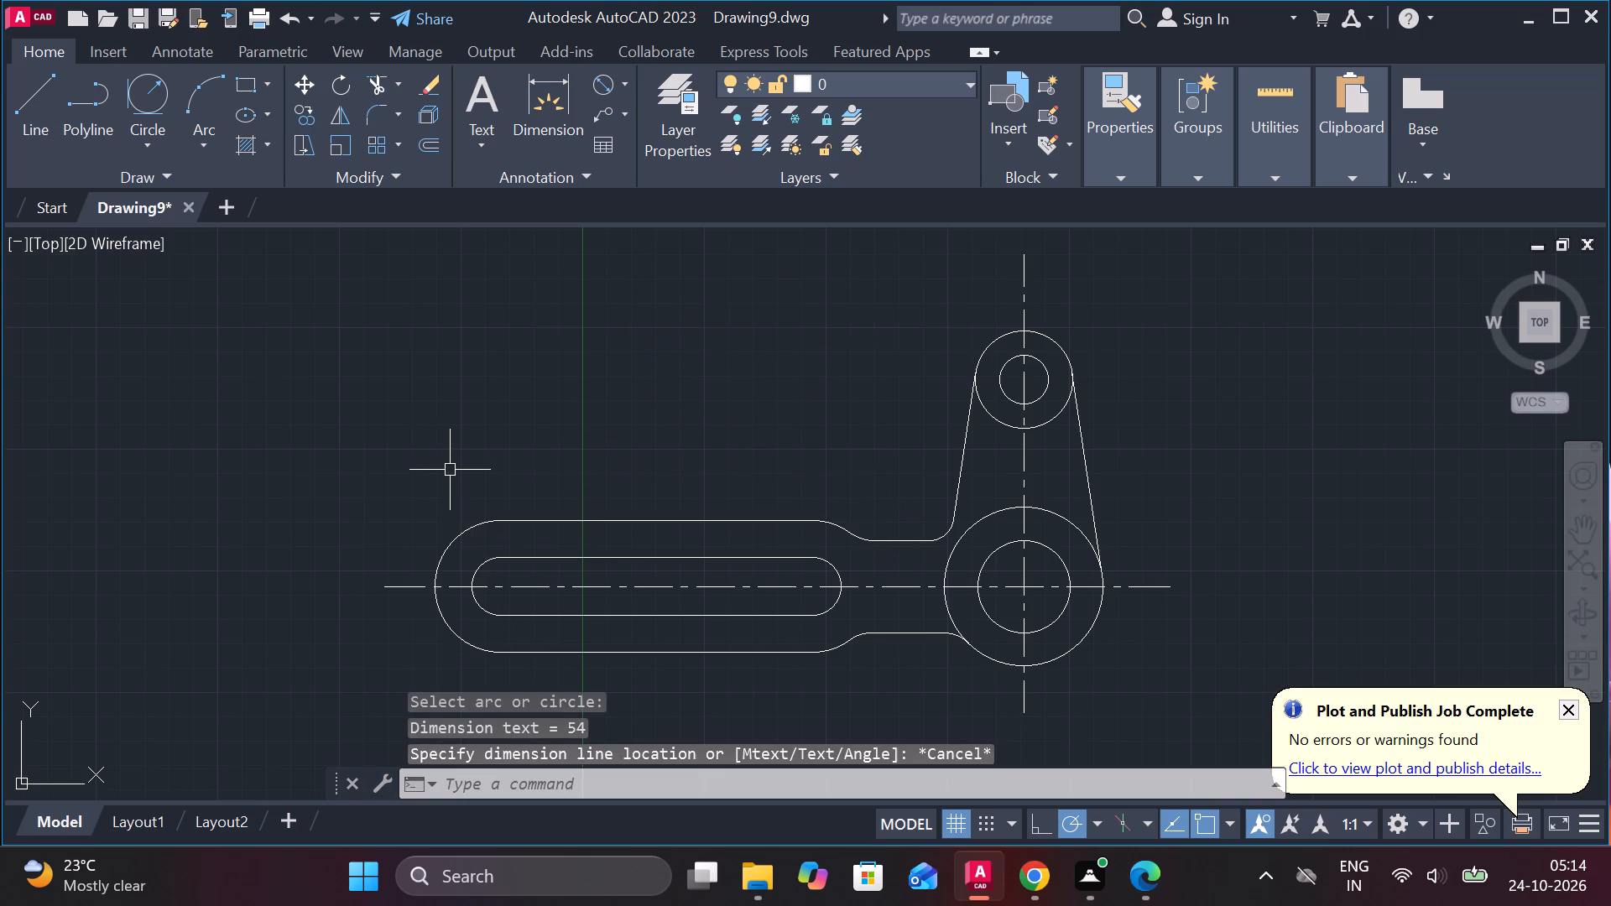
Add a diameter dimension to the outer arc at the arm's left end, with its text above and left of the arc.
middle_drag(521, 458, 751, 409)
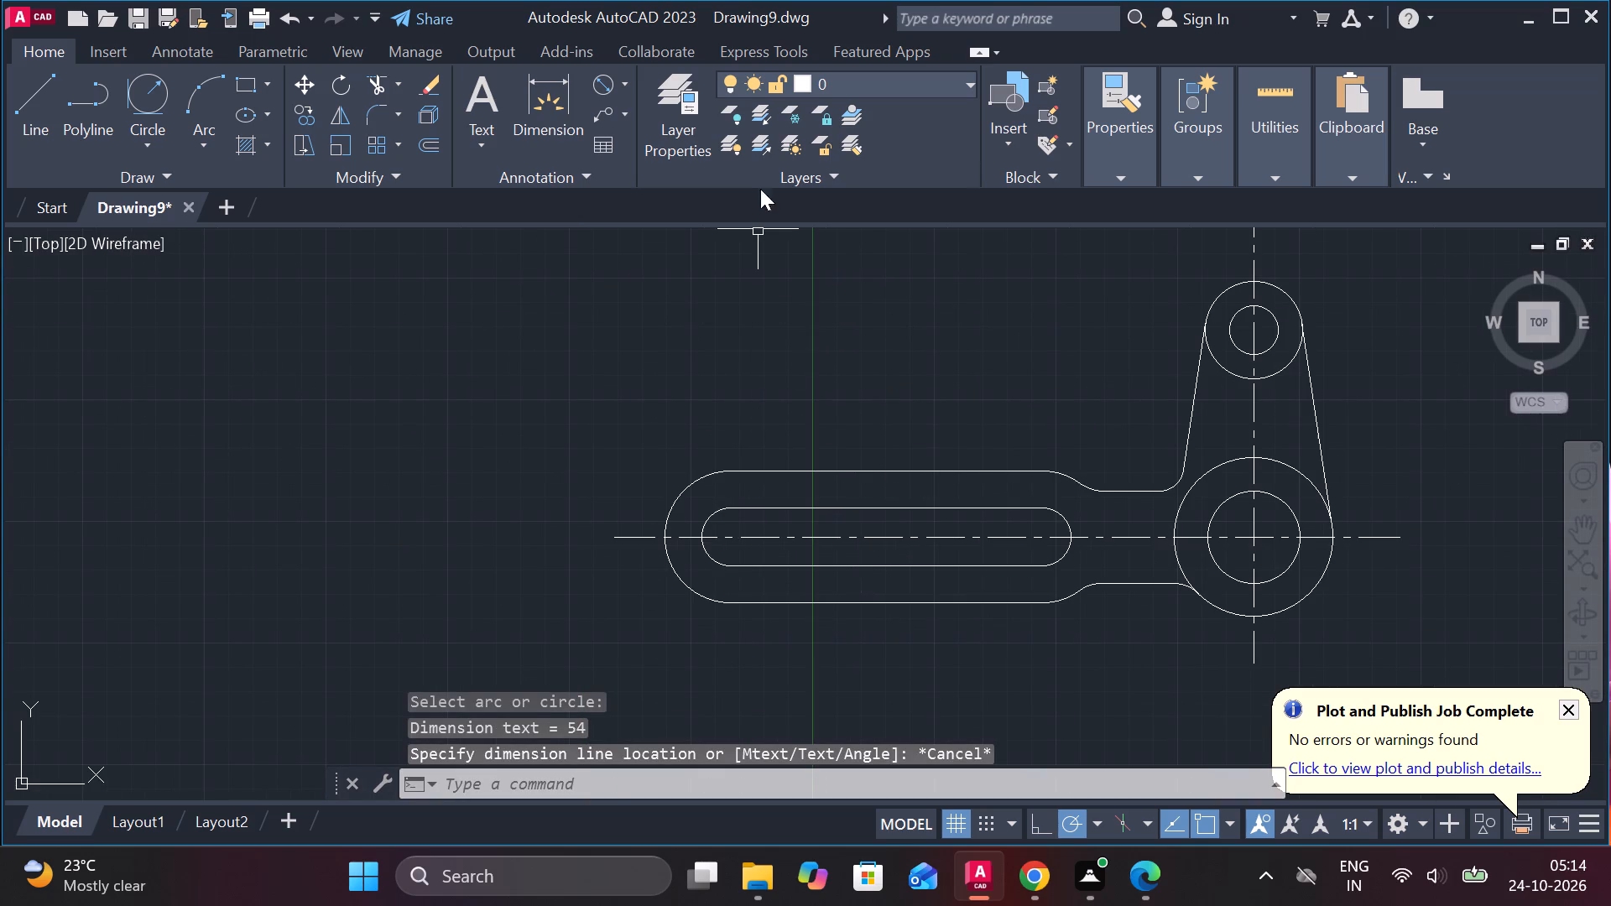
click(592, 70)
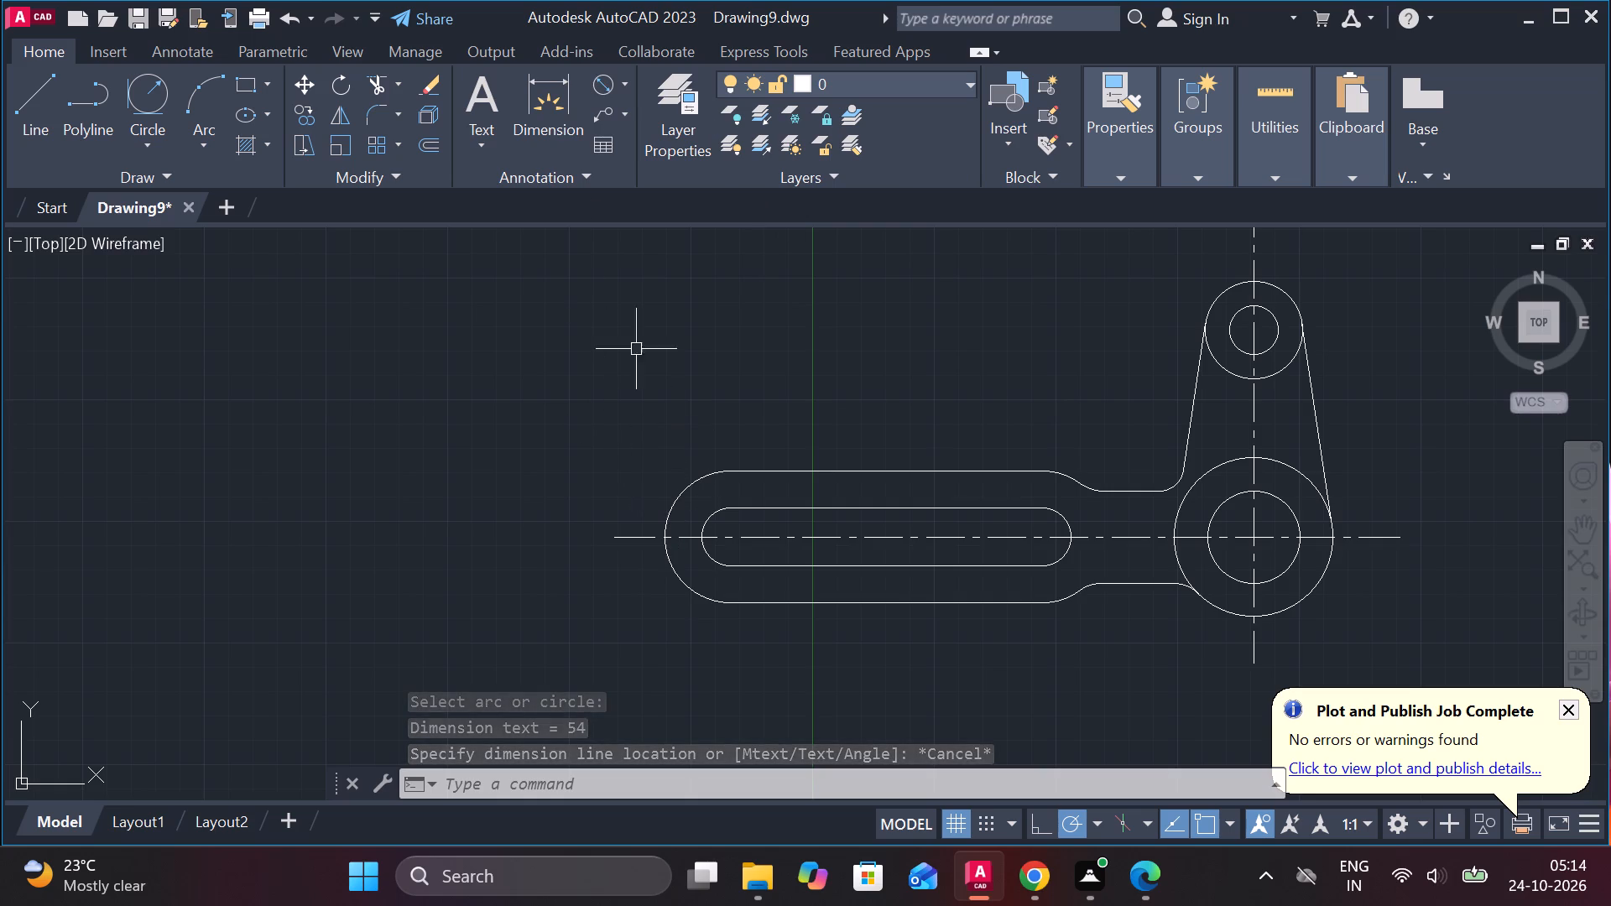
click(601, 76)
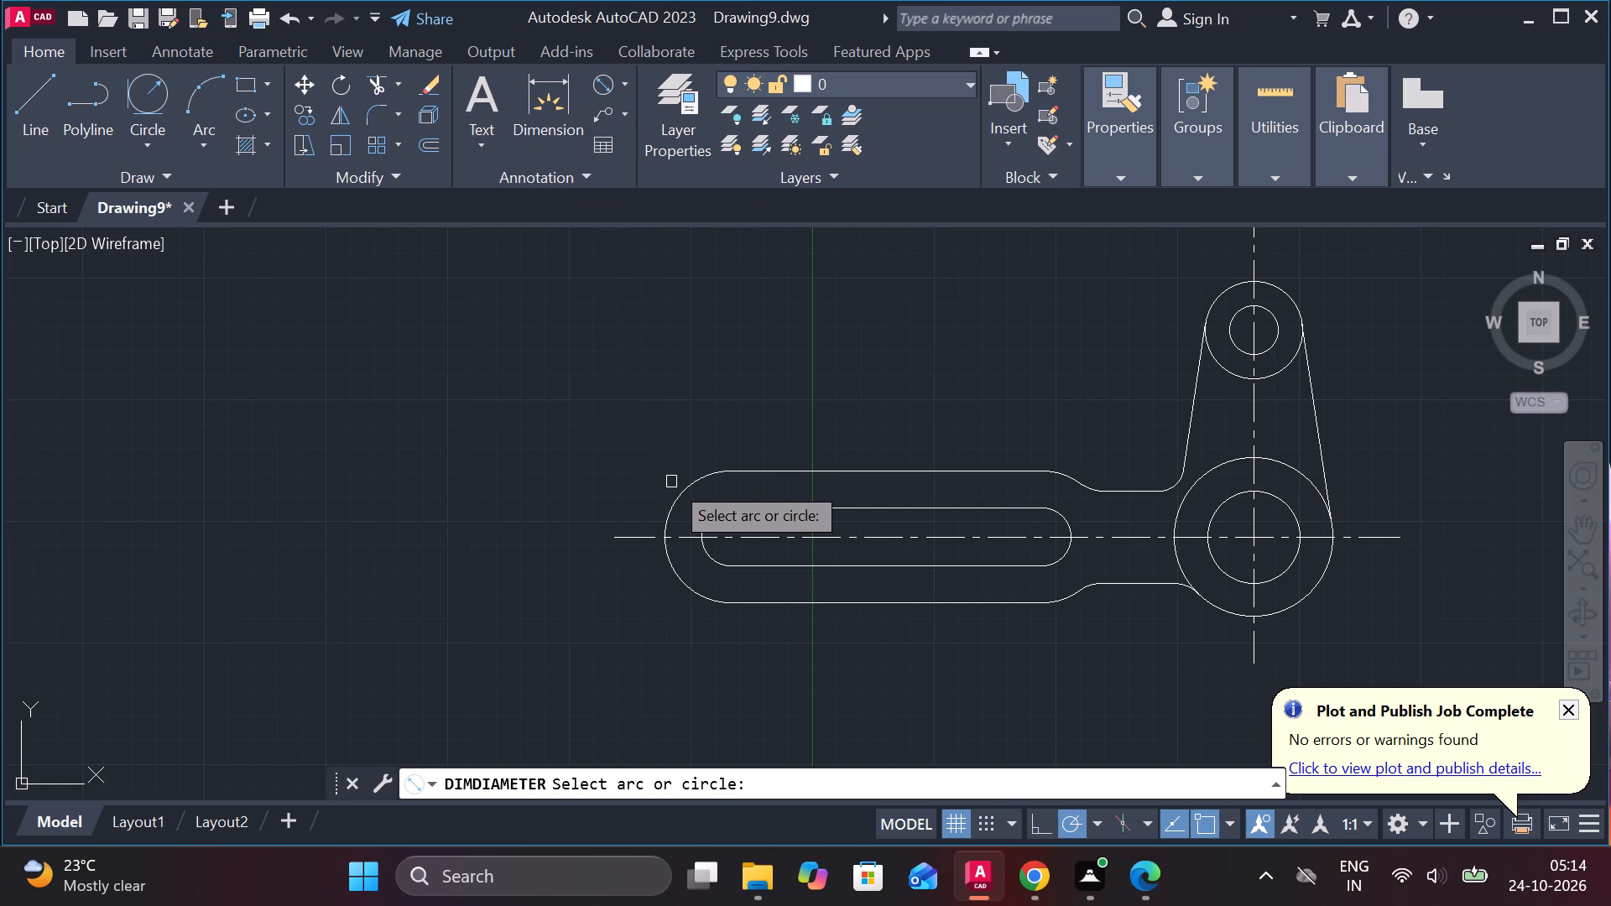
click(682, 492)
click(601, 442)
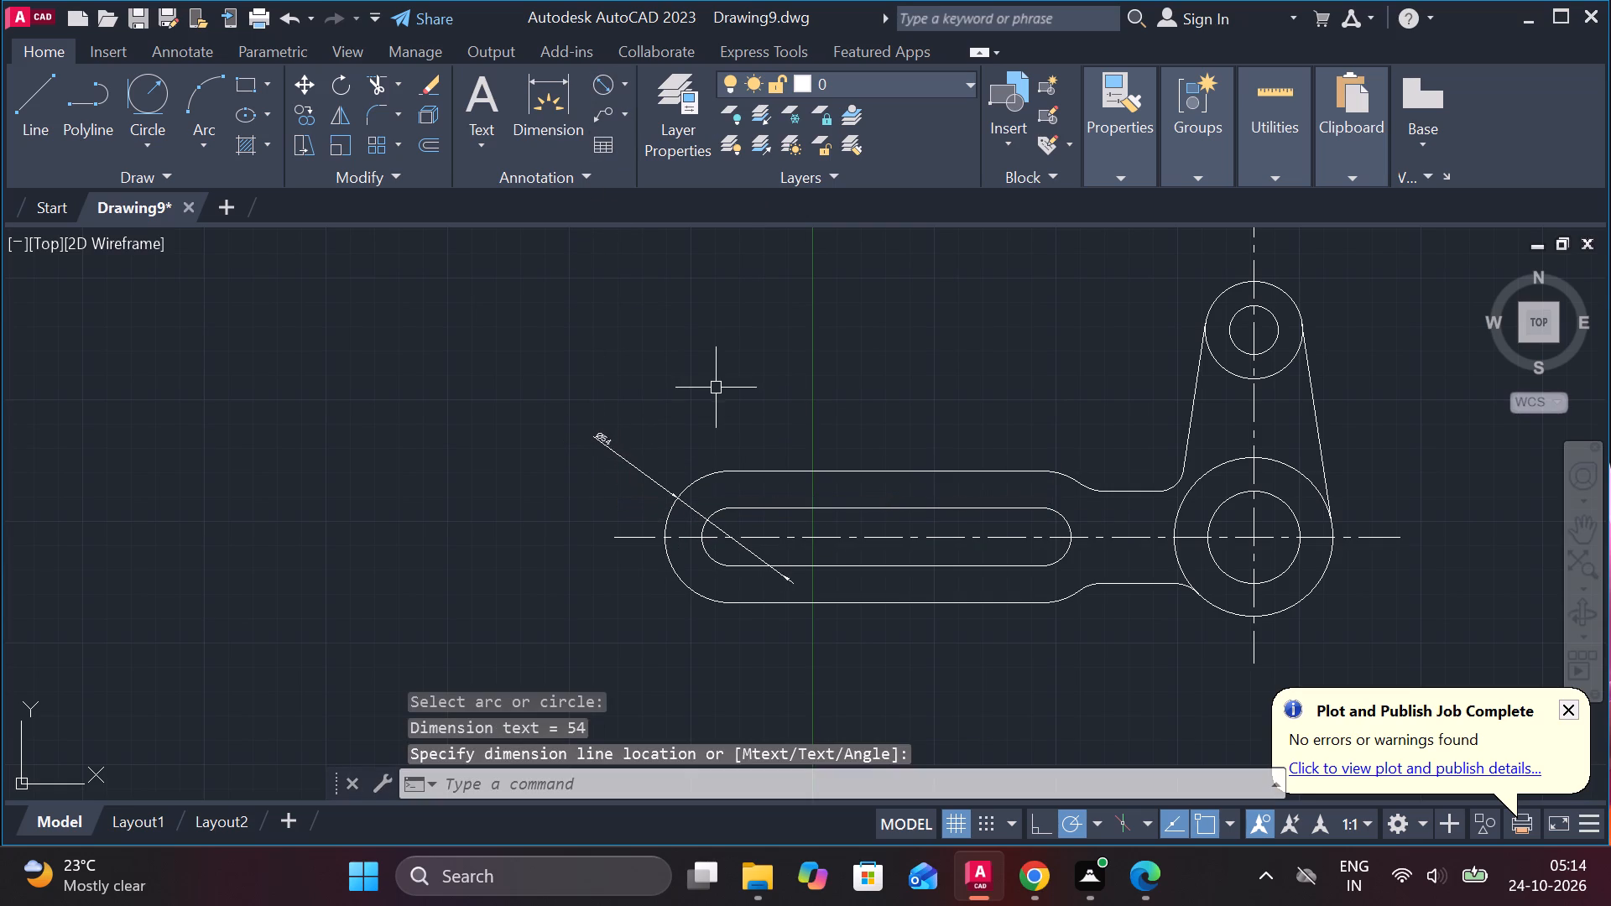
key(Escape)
Modify the ISO-25 dimension style to not draw the dimension line between extension lines, and set the arrow size to 4.
text(D)
key(space)
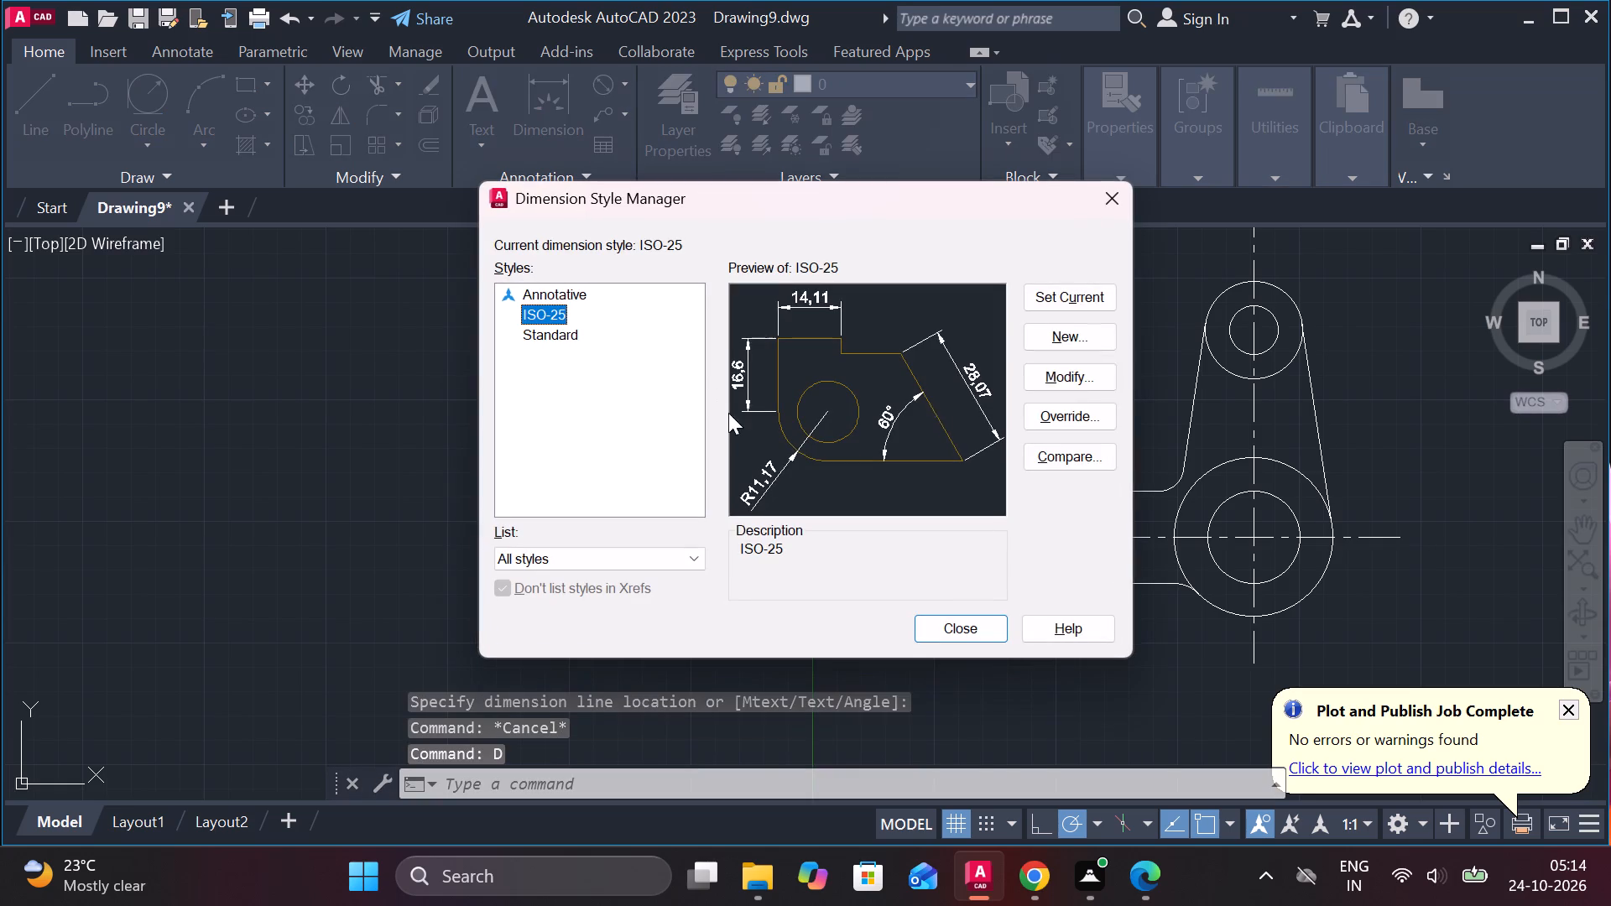
click(1066, 381)
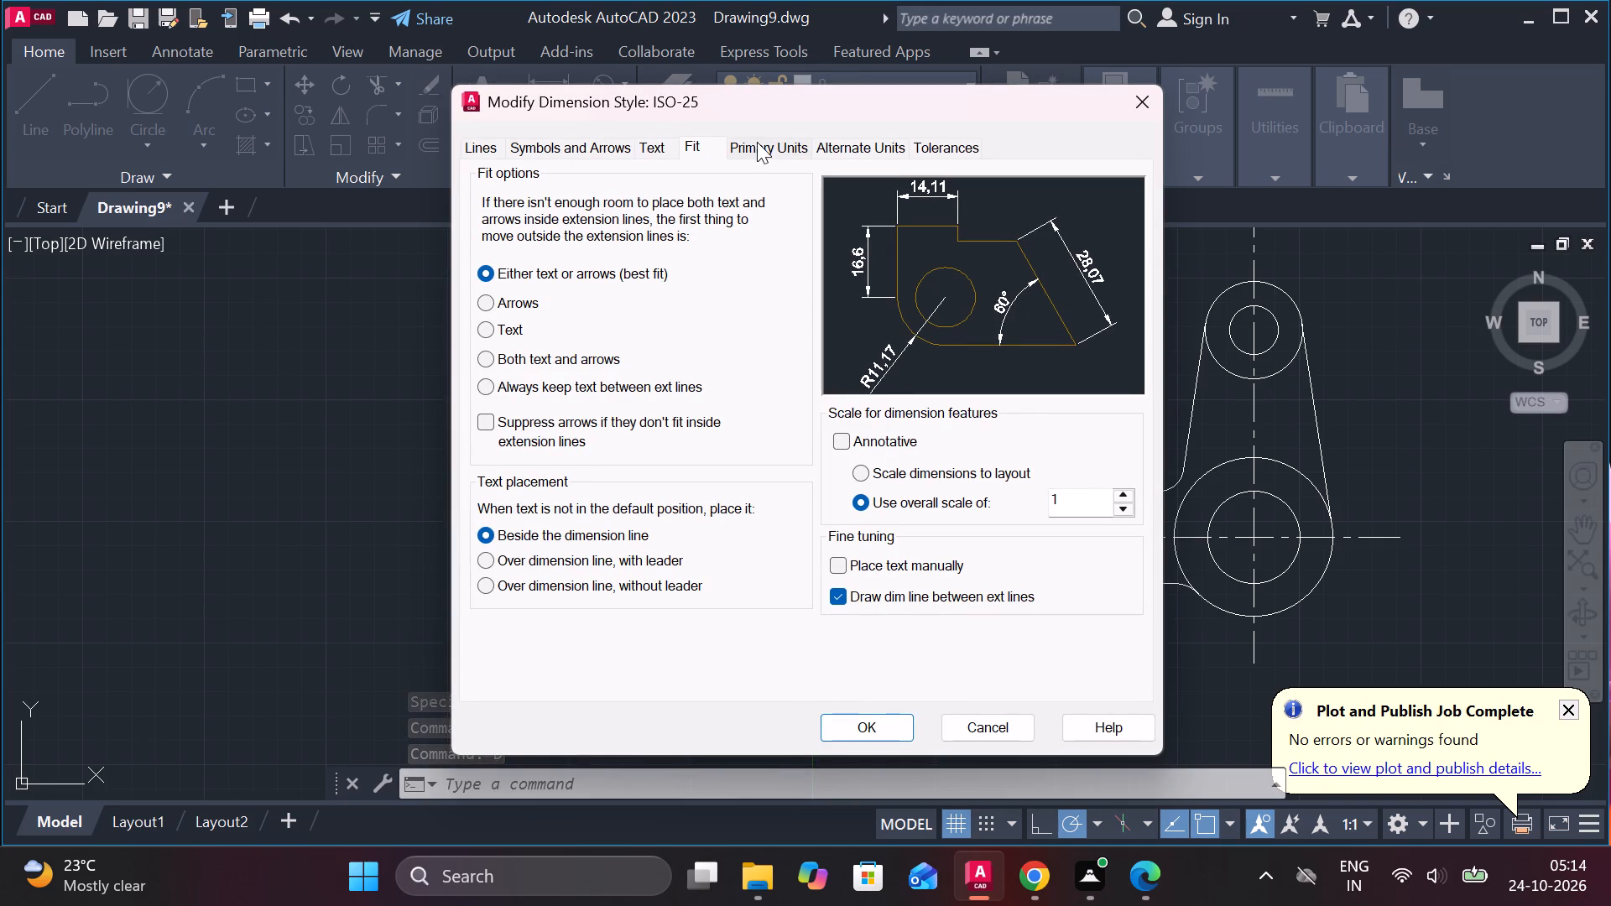
click(842, 599)
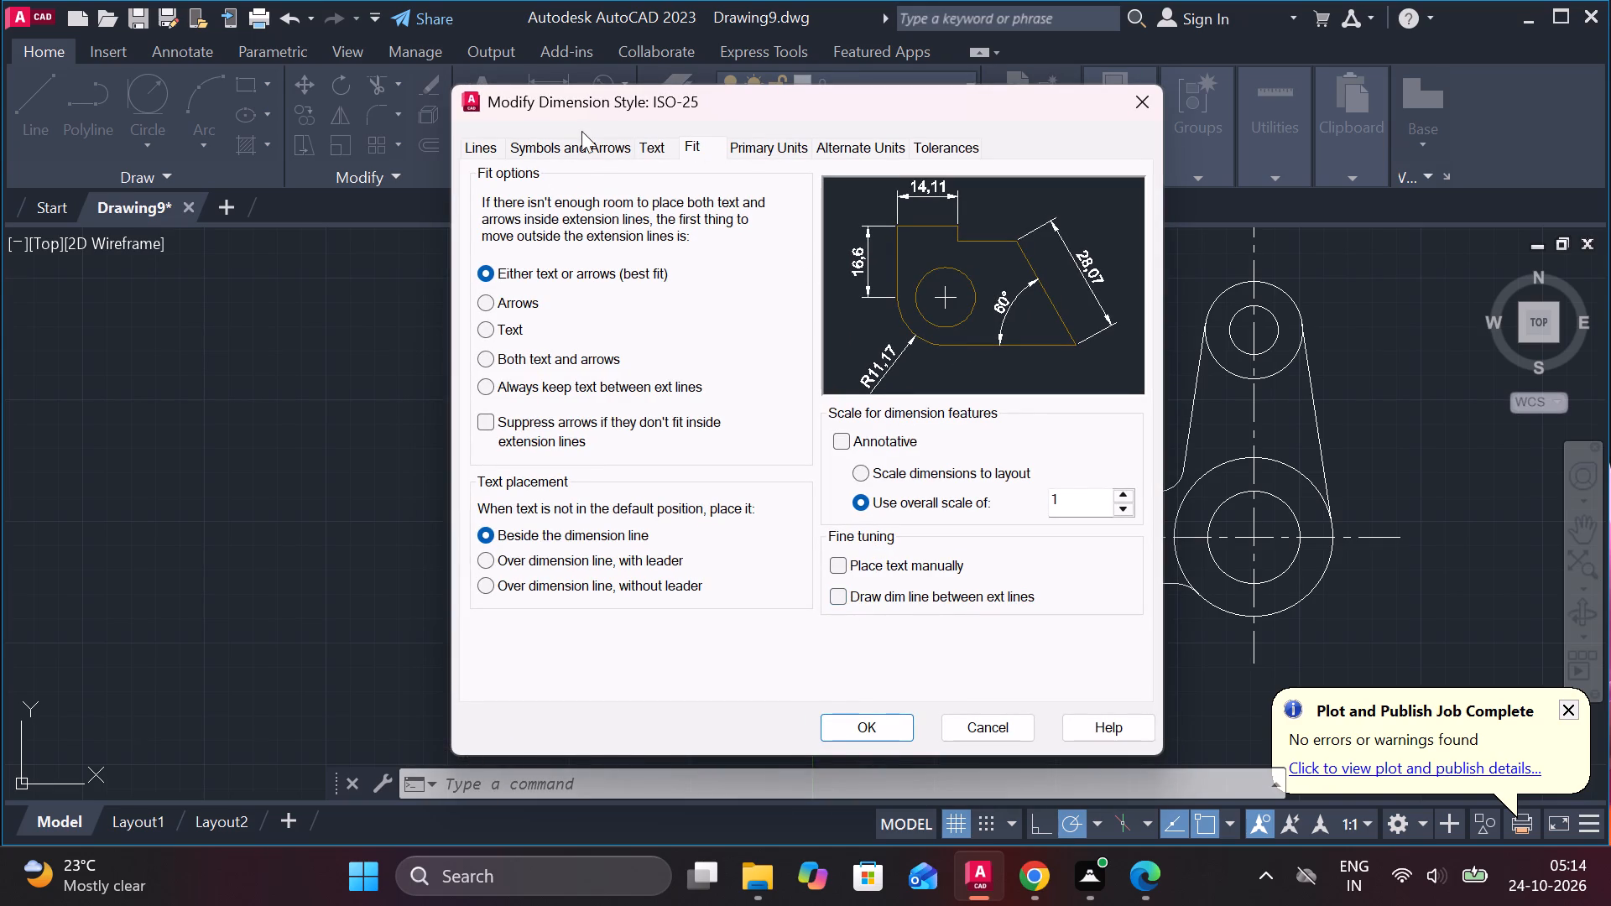
click(578, 154)
drag(527, 398, 428, 397)
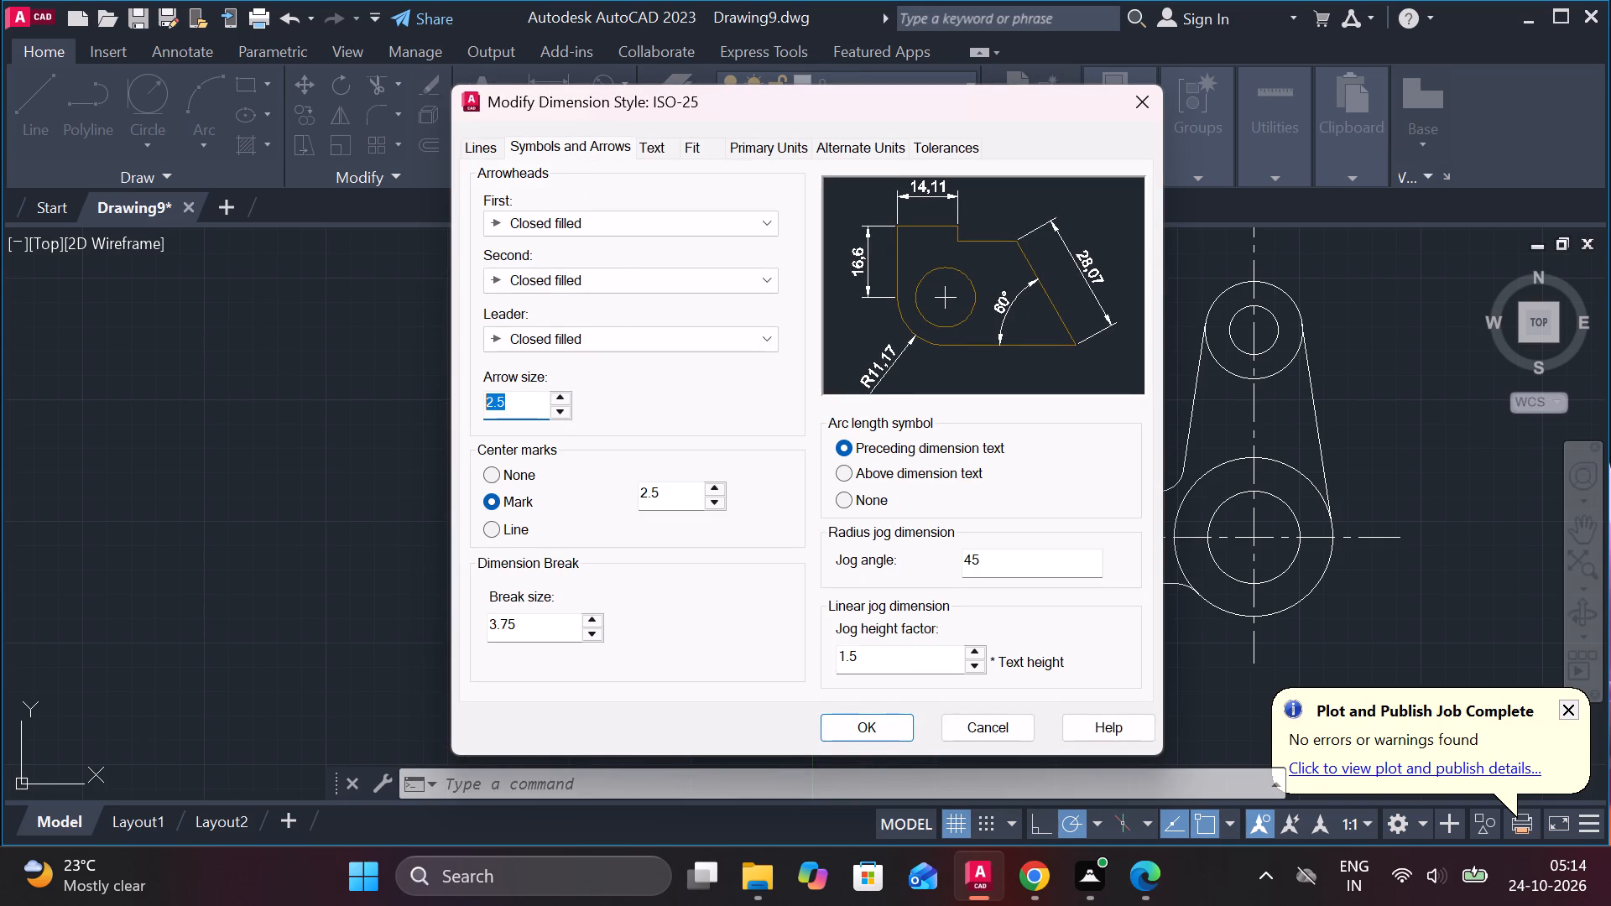
drag(428, 397, 425, 397)
key(4)
Set the ISO-25 text height to 6 with ISO standard text alignment, and make the style current.
click(648, 140)
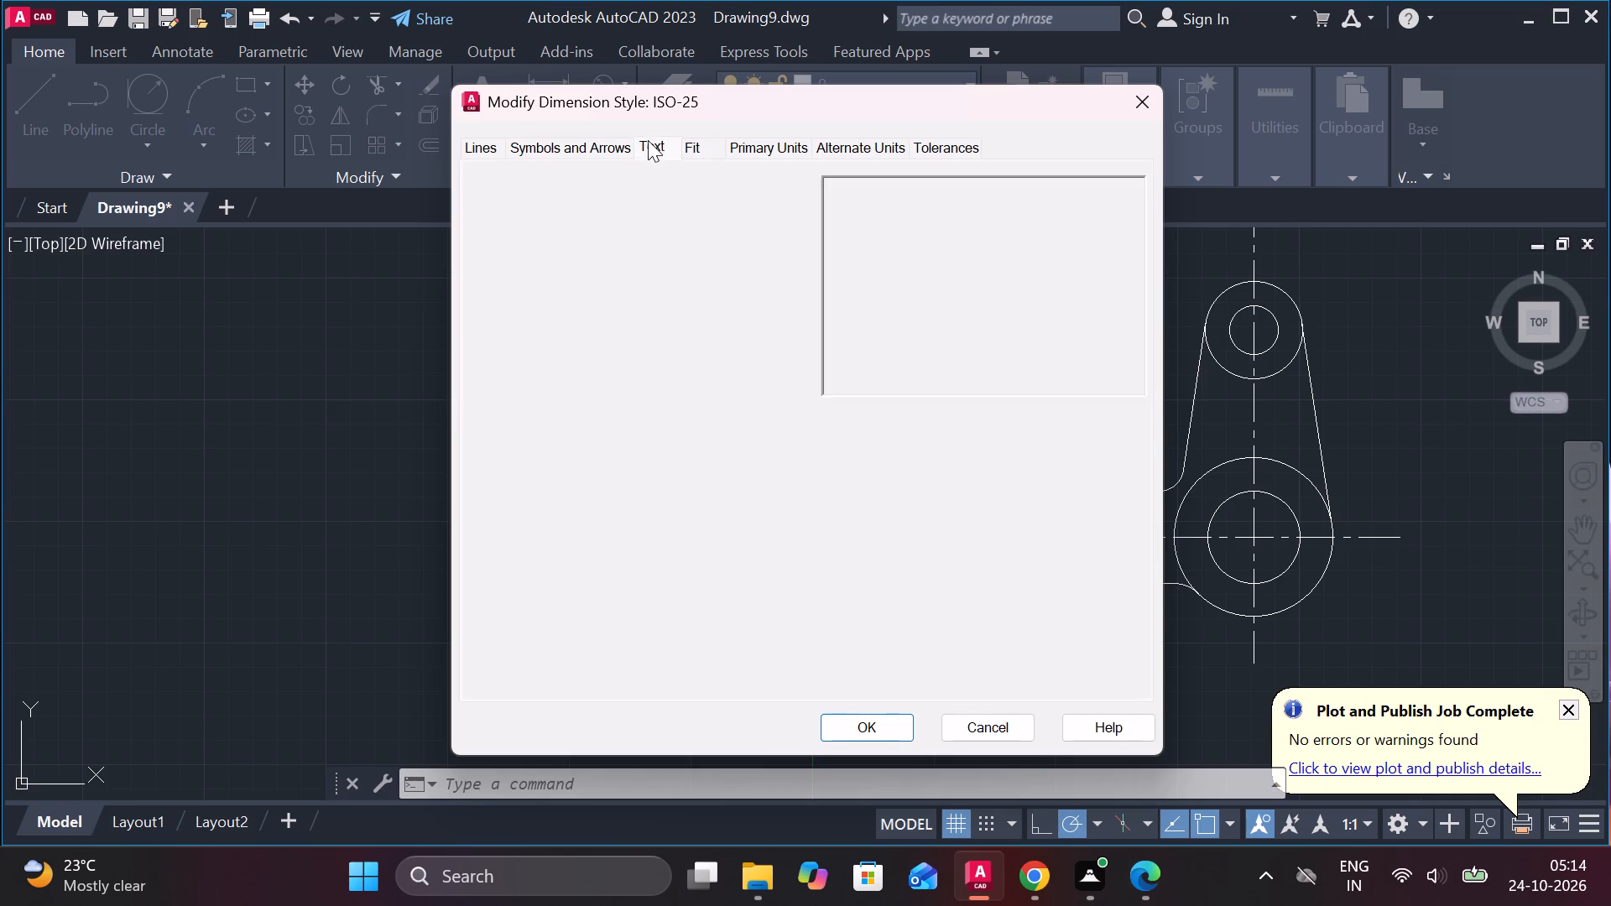
drag(737, 333, 671, 333)
key(6)
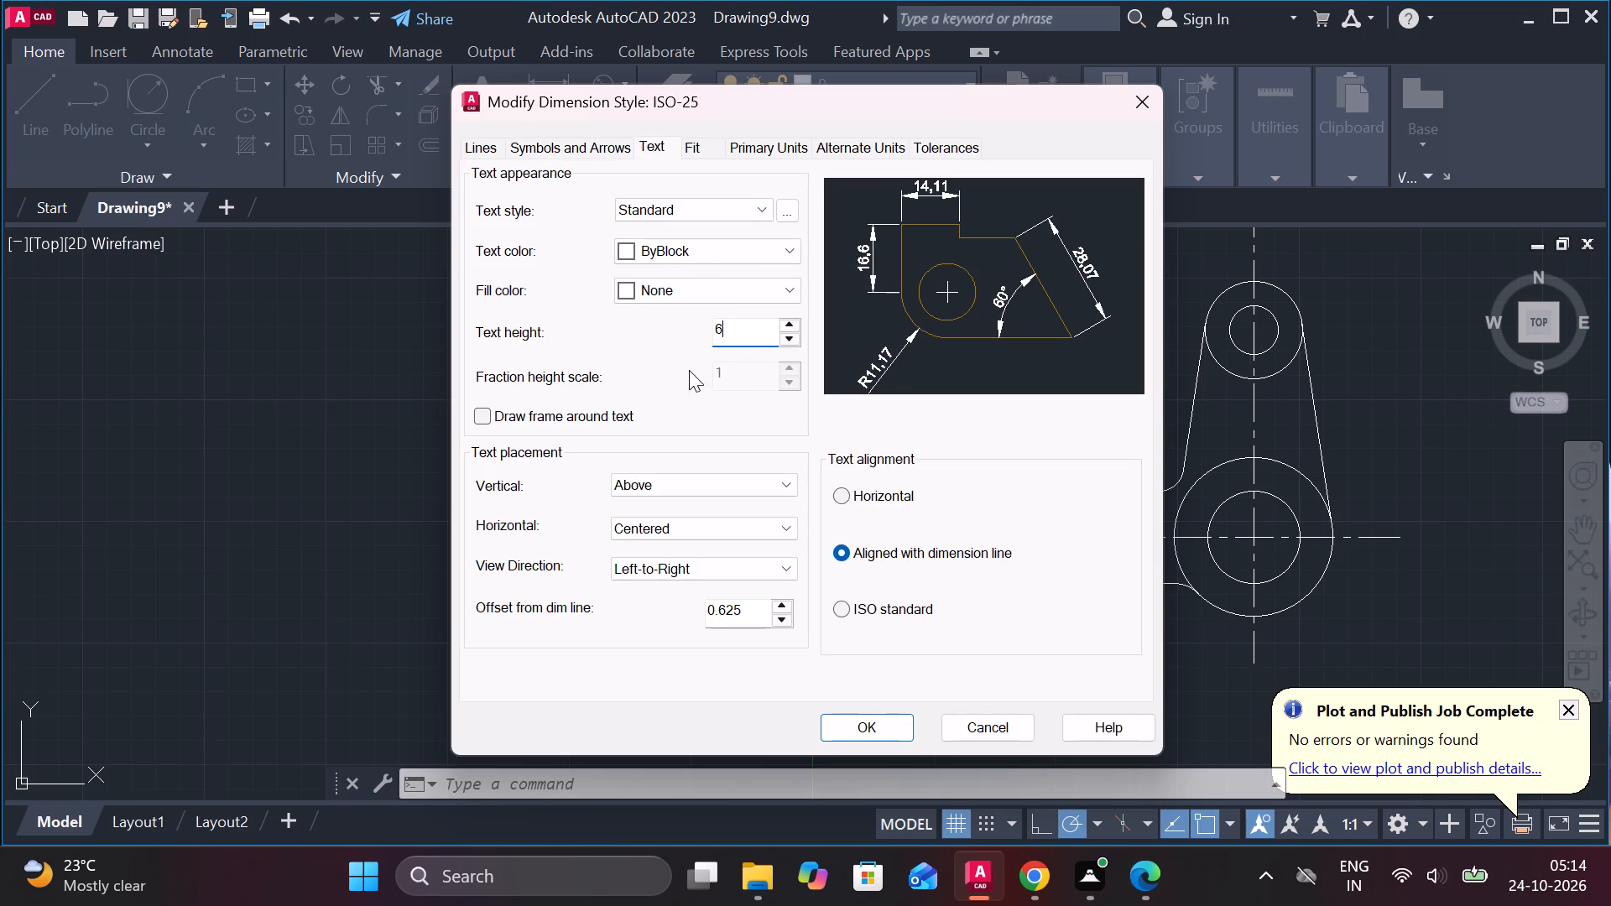
click(846, 618)
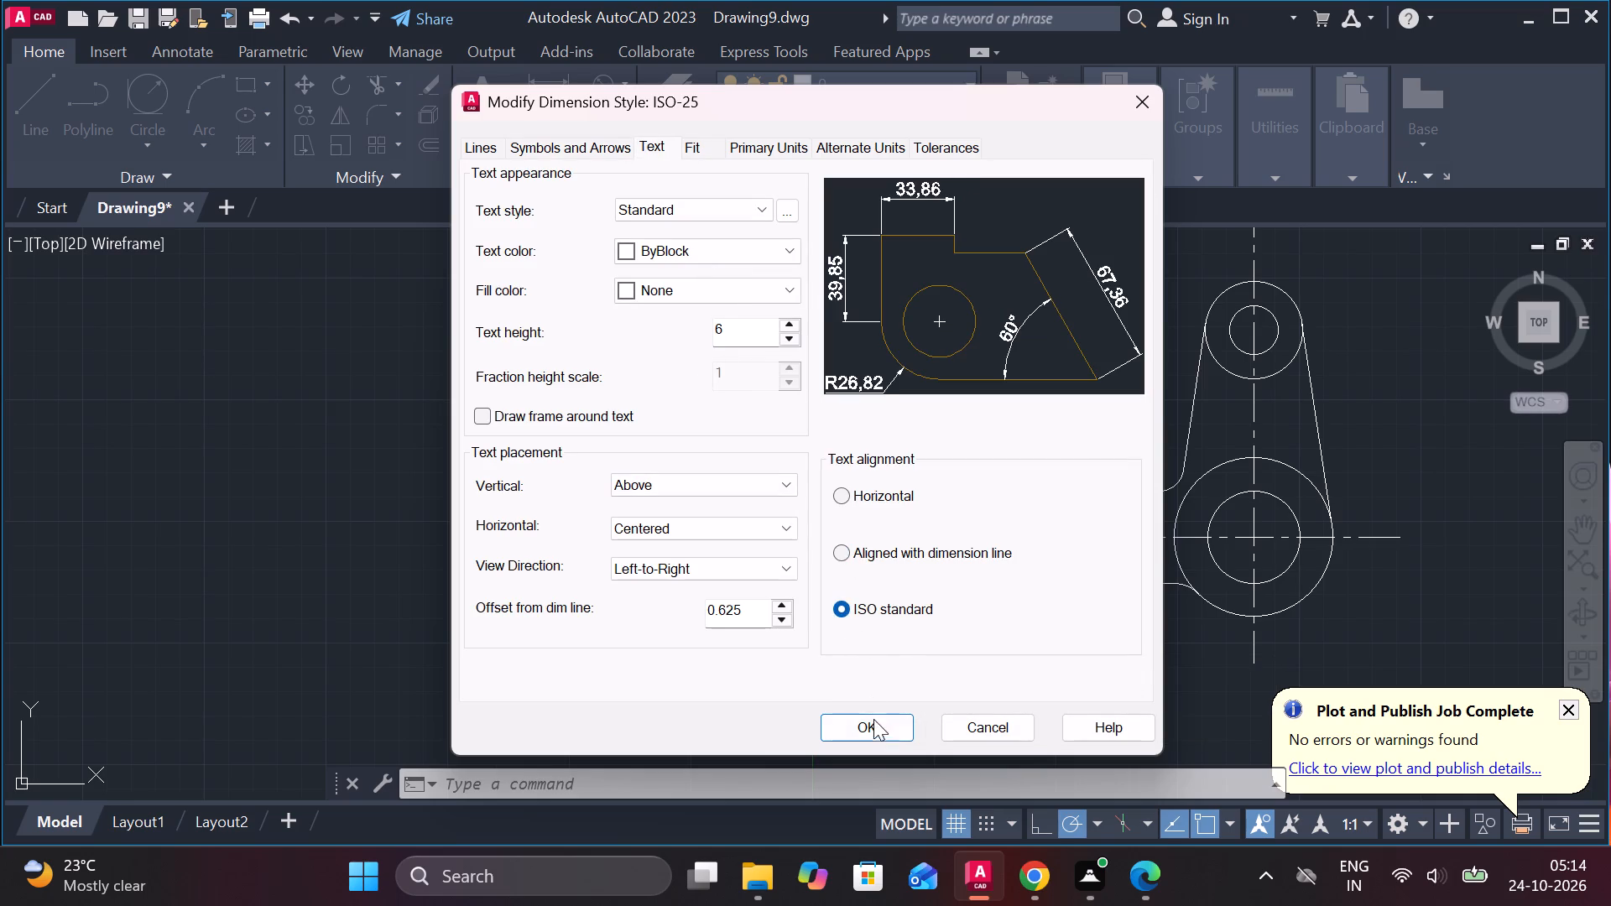
click(873, 721)
click(1072, 299)
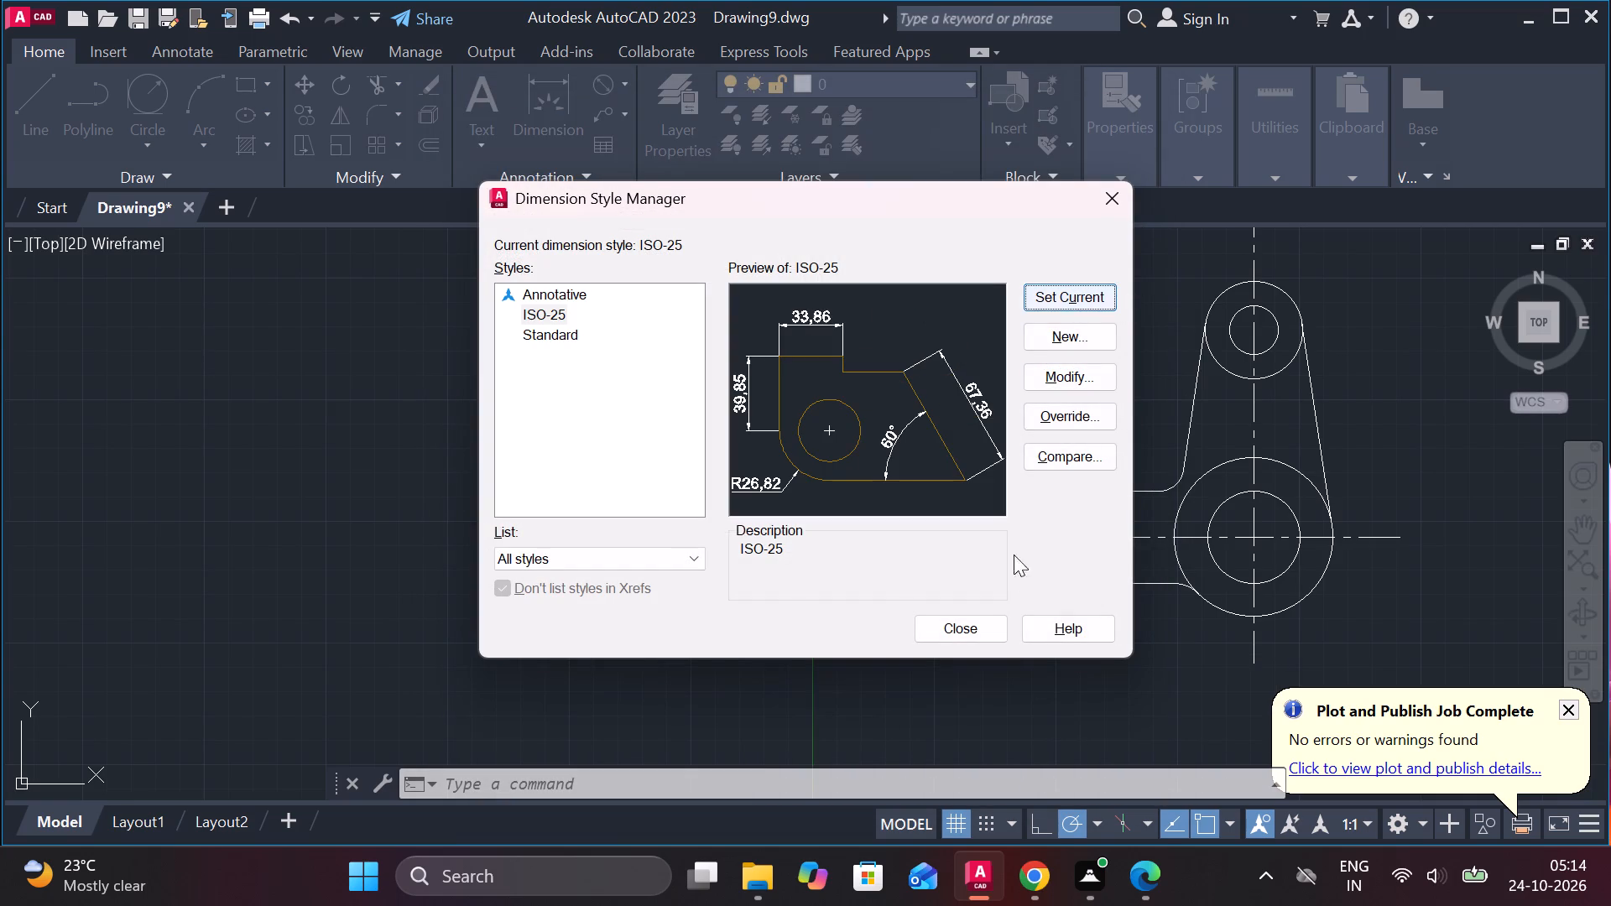
click(979, 617)
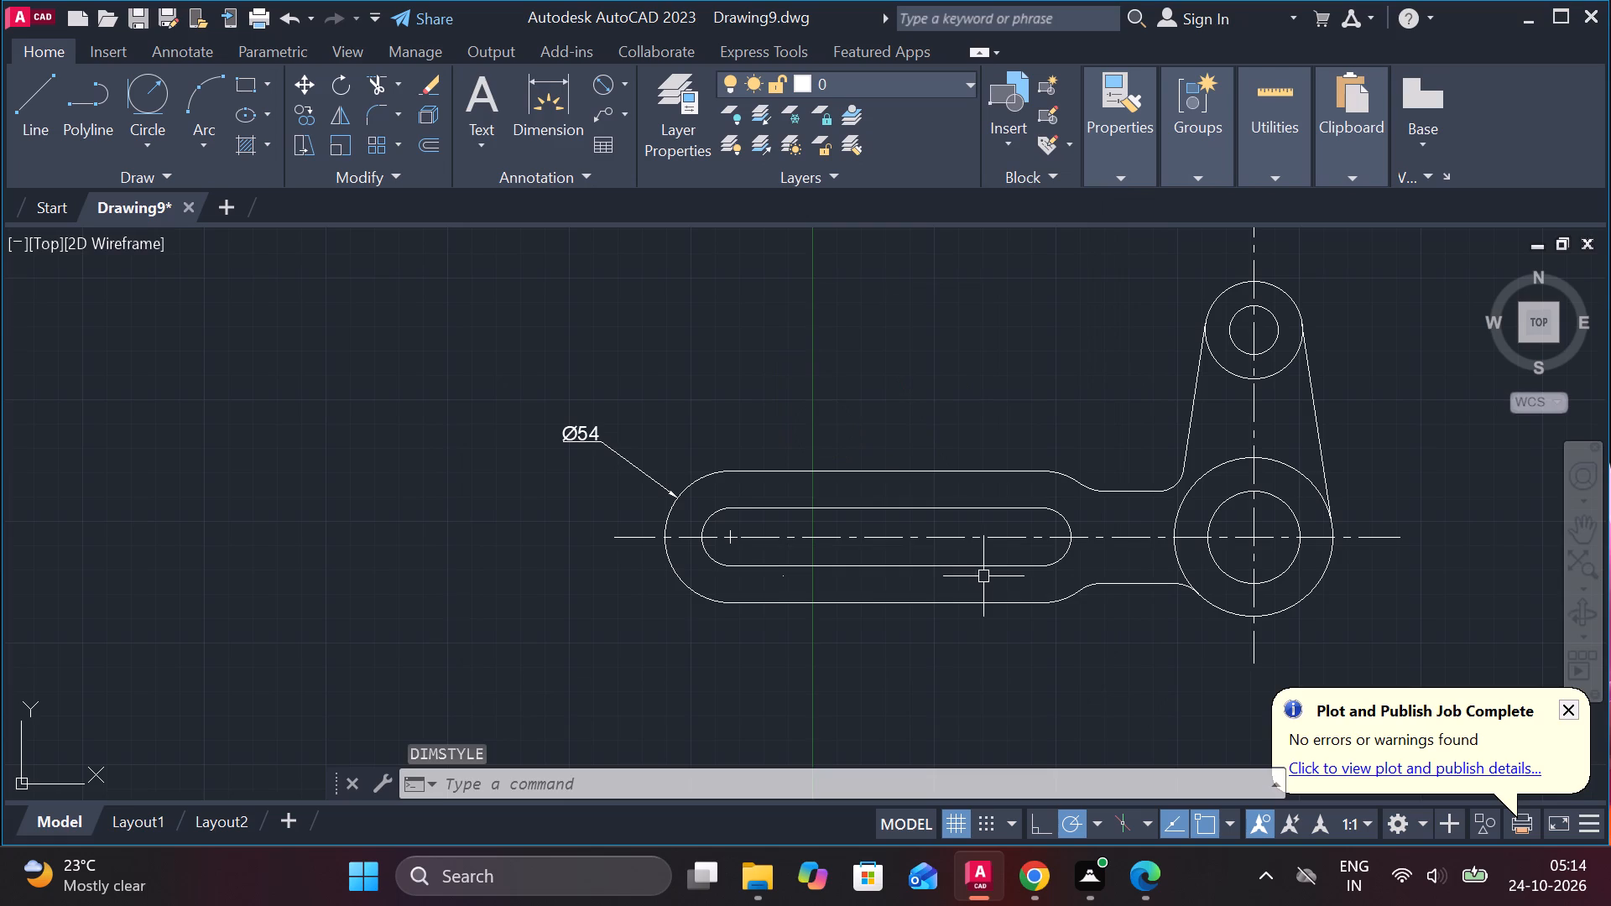
Change the text height of the ISO-25 dimension style to 7 and make the style current.
scroll(966, 560, up, 1)
scroll(968, 566, down, 2)
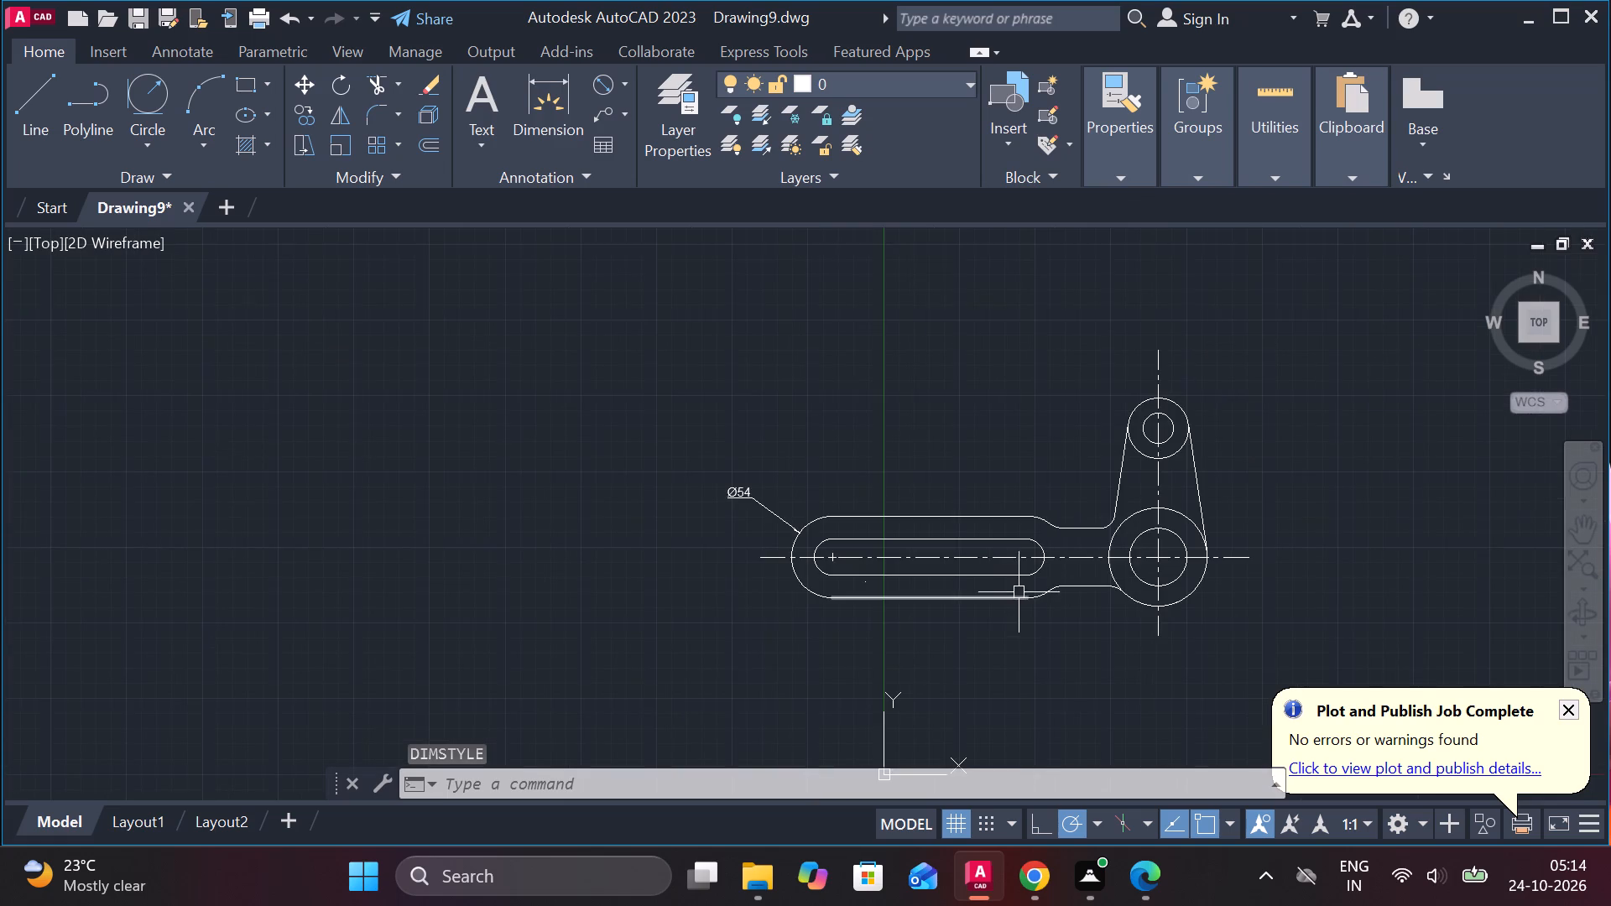
scroll(1023, 597, up, 1)
middle_drag(982, 597, 966, 597)
middle_drag(1009, 629, 952, 617)
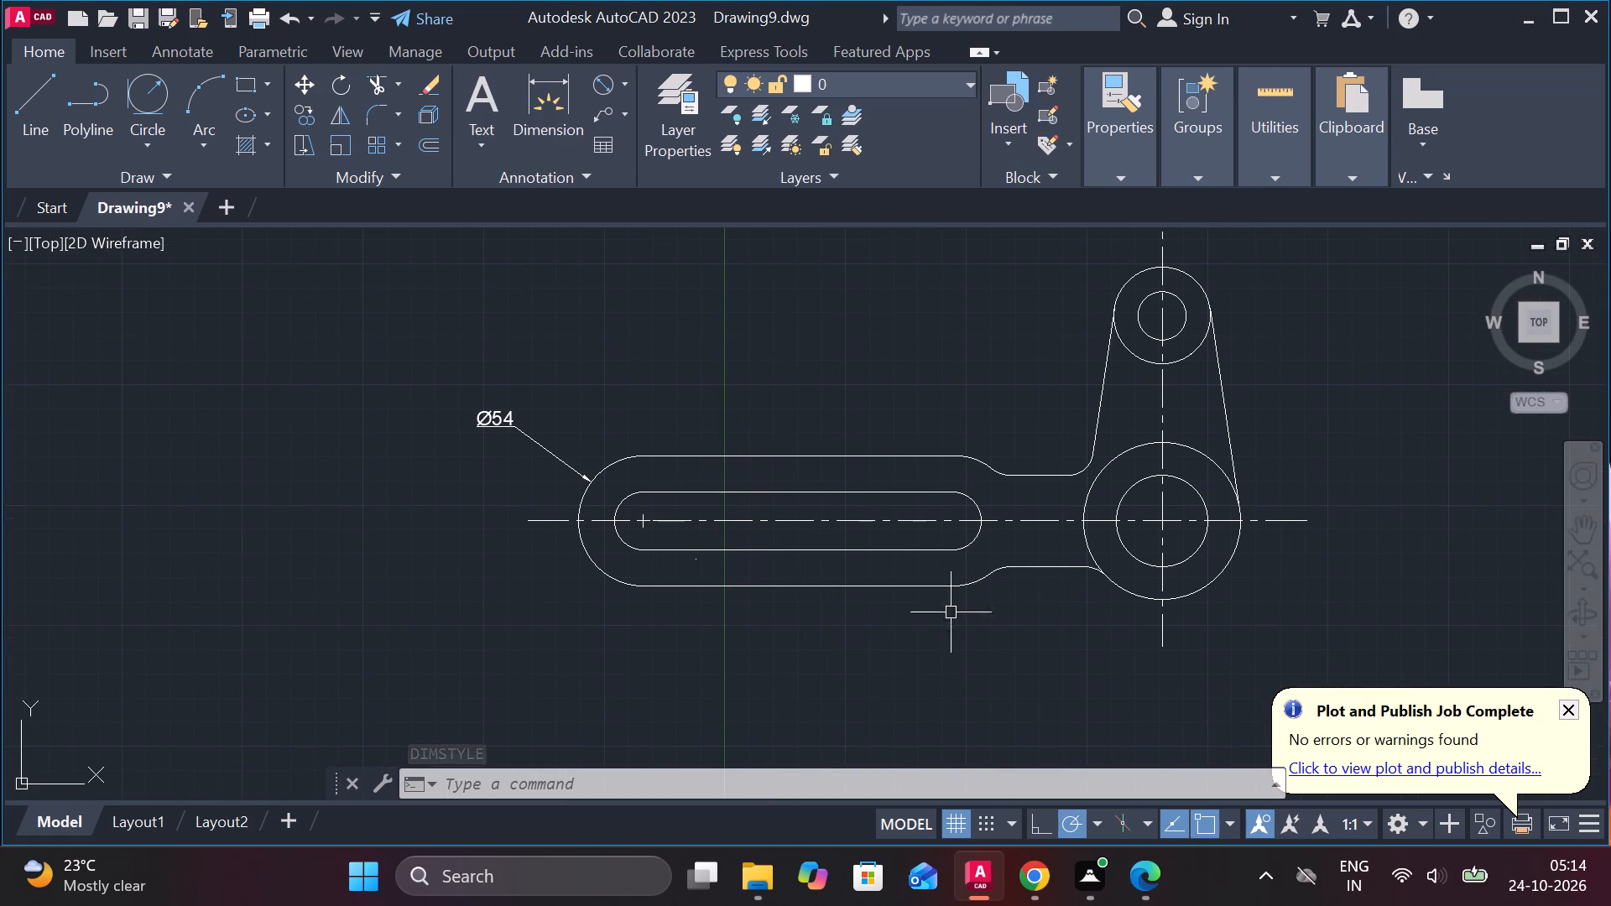
text(D)
key(space)
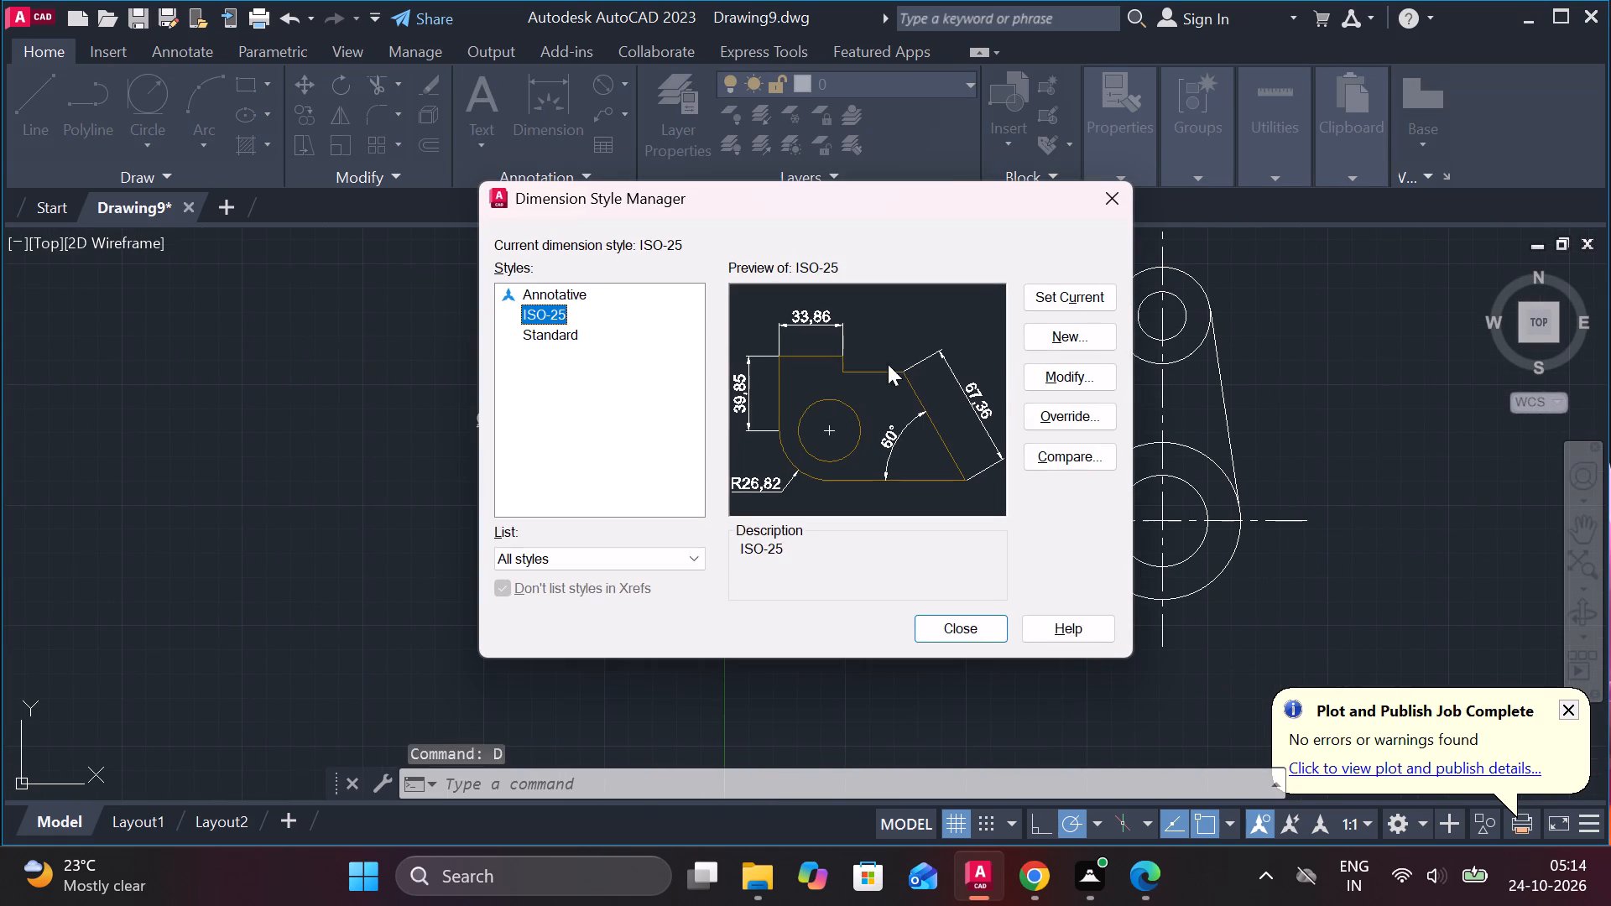
click(1034, 383)
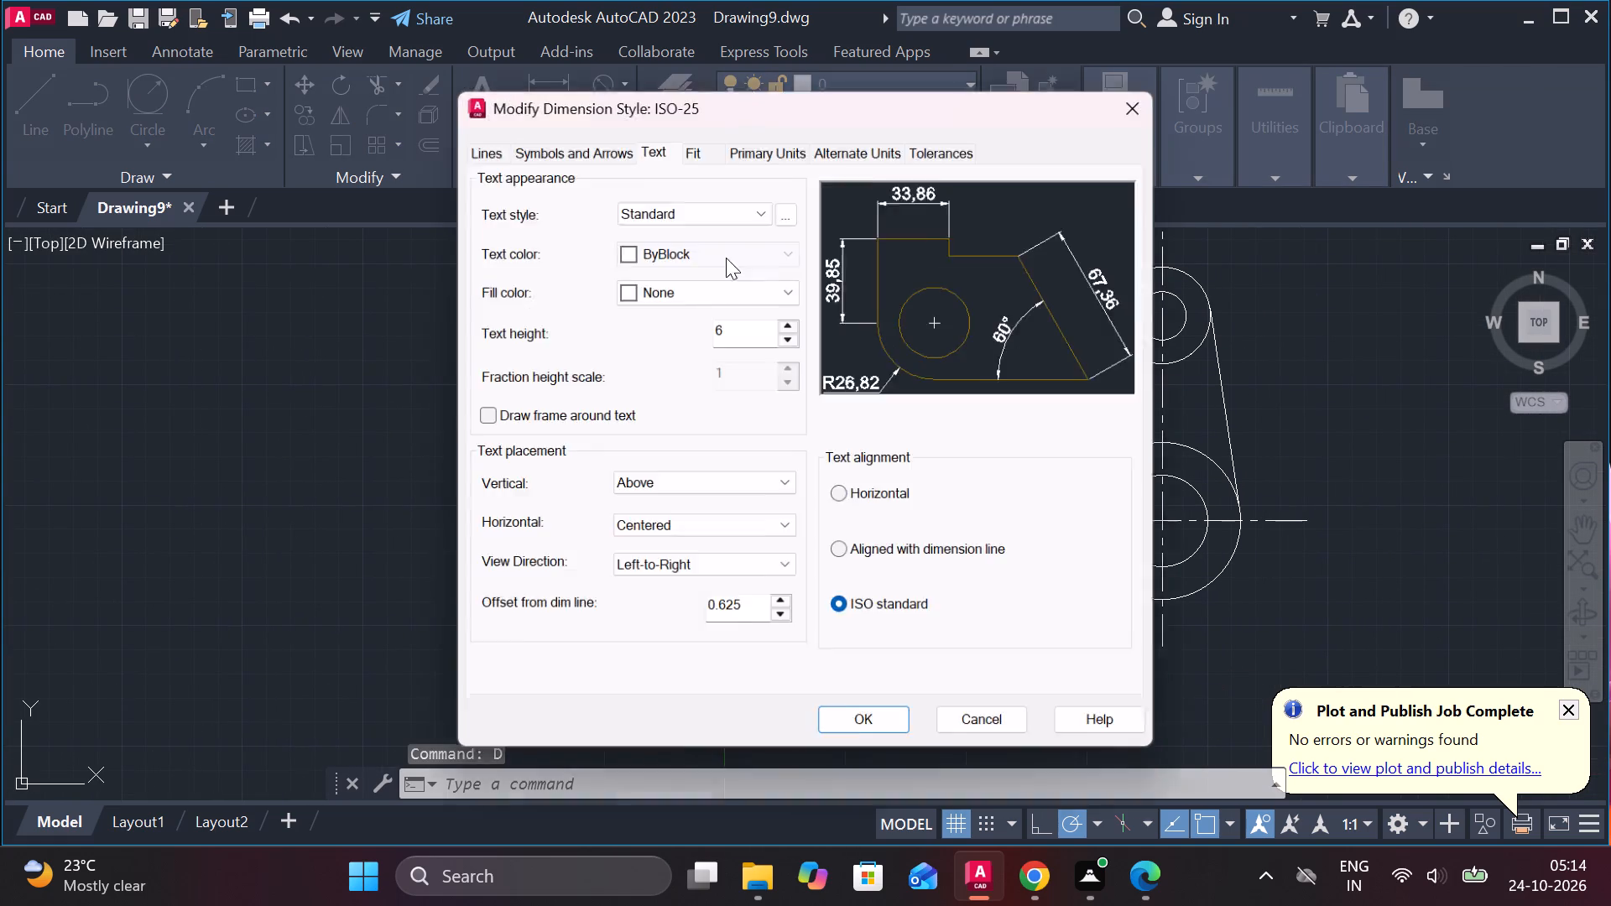
click(654, 154)
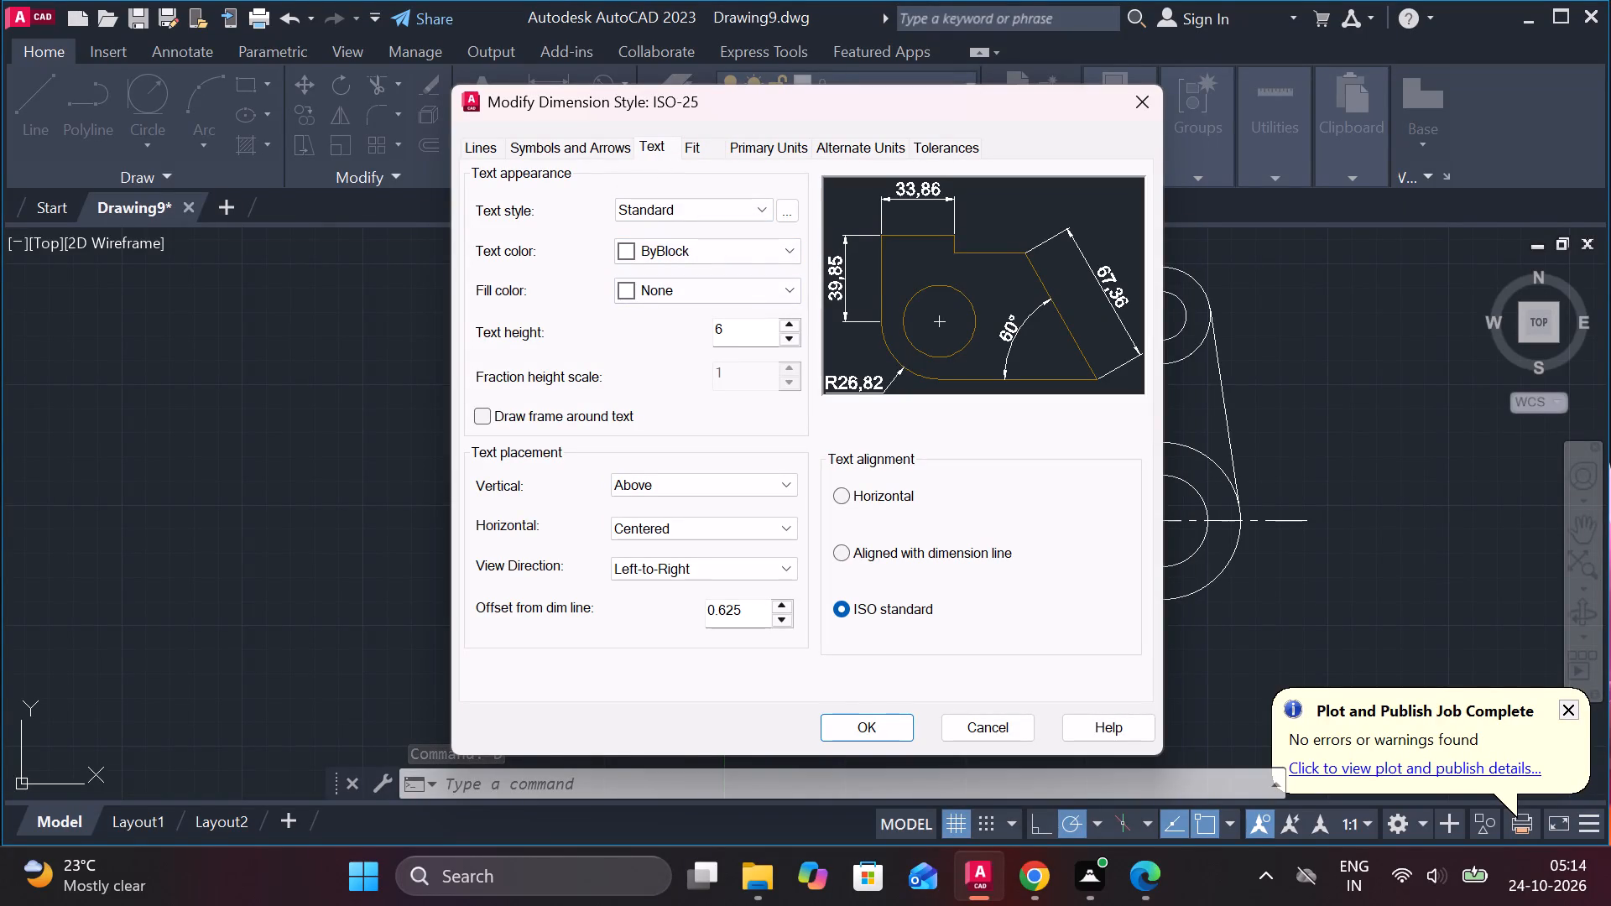
click(743, 329)
key(7)
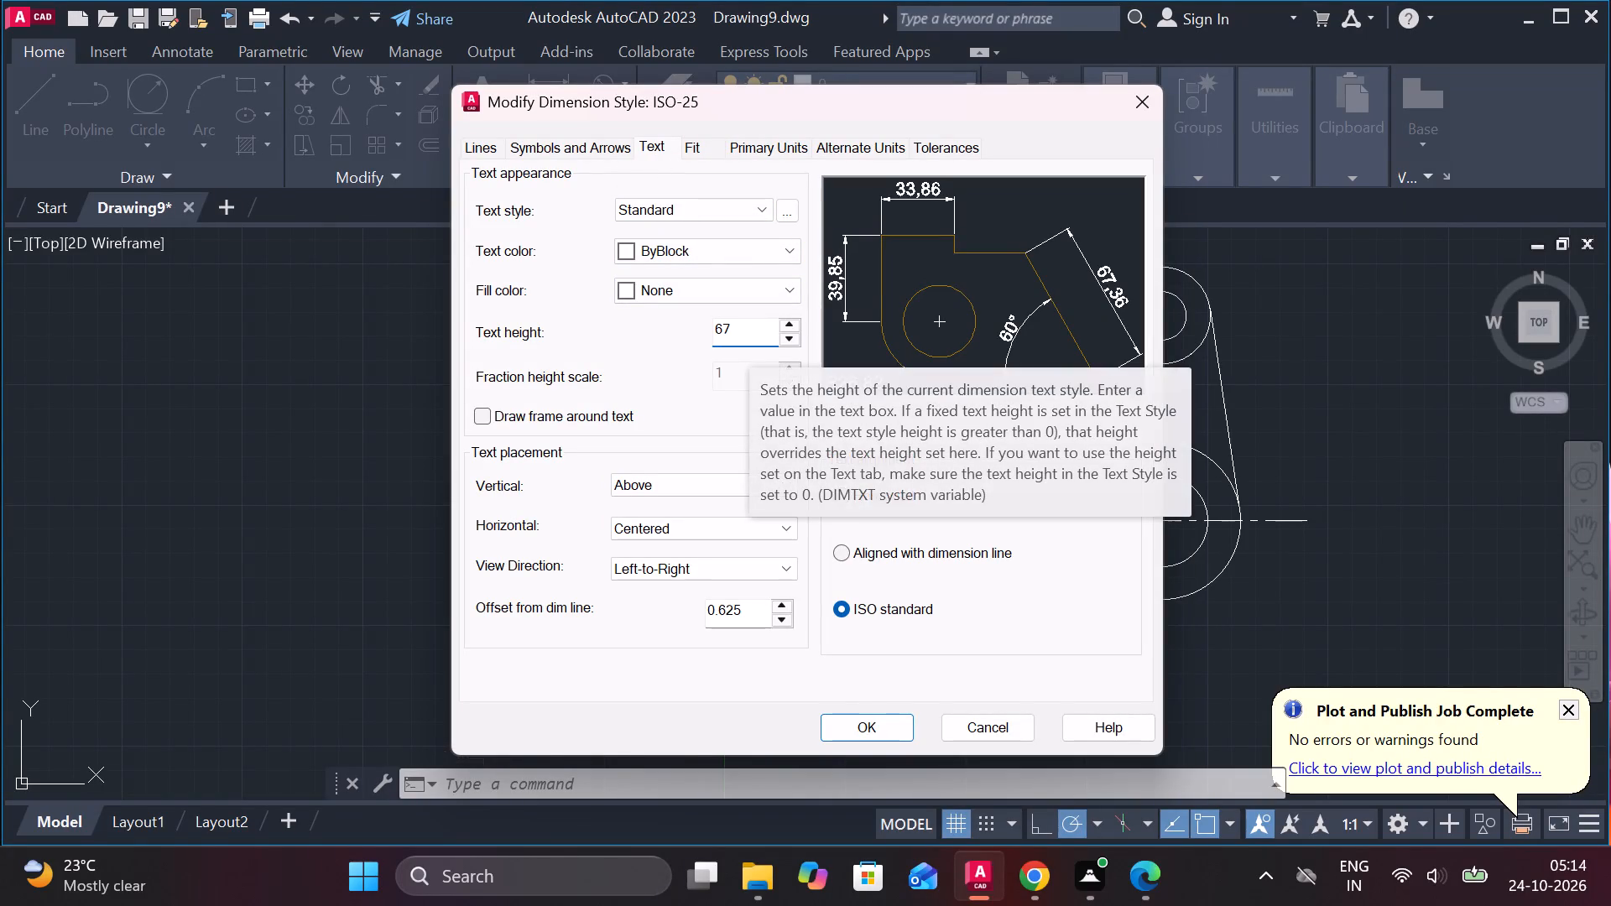
key(BackSpace)
key(BackSpace)
key(7)
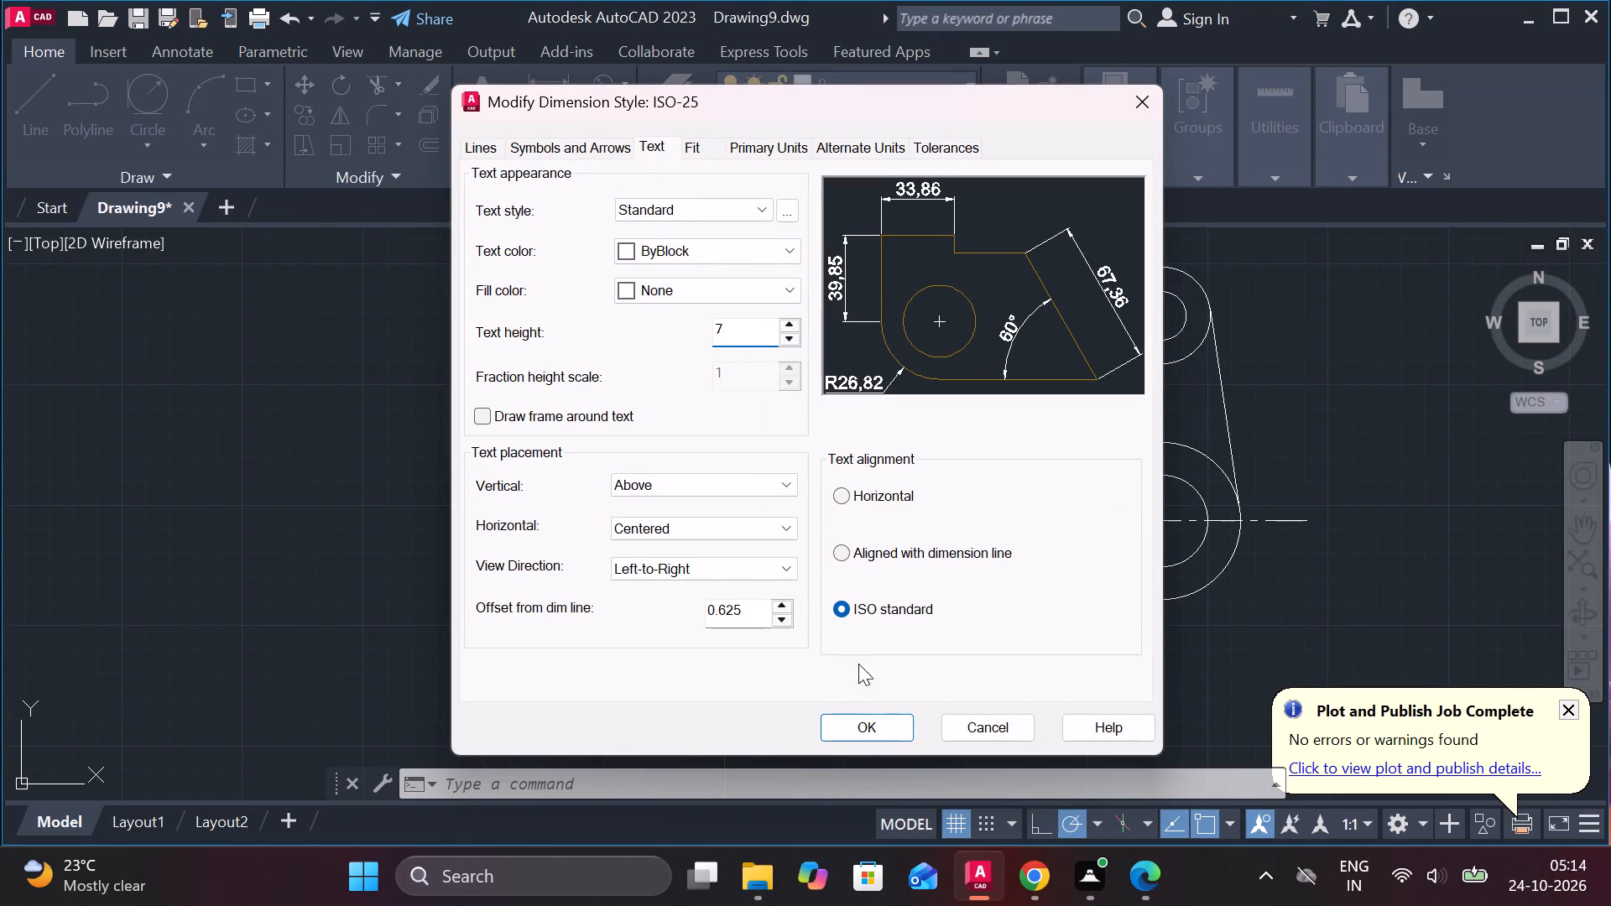
click(867, 716)
click(1079, 299)
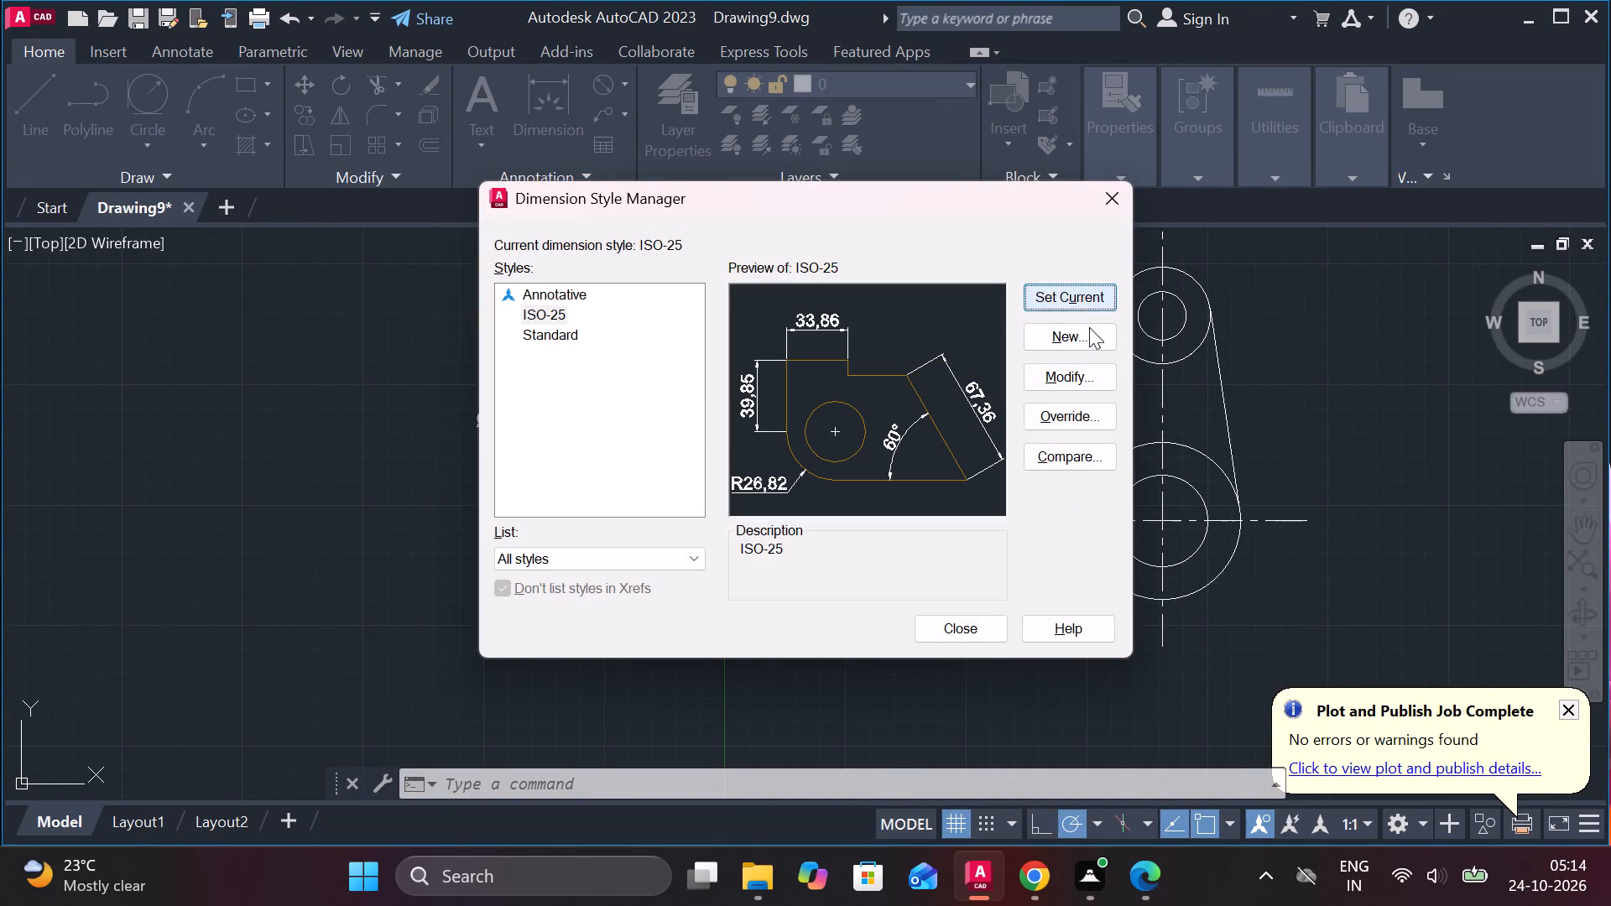
click(975, 617)
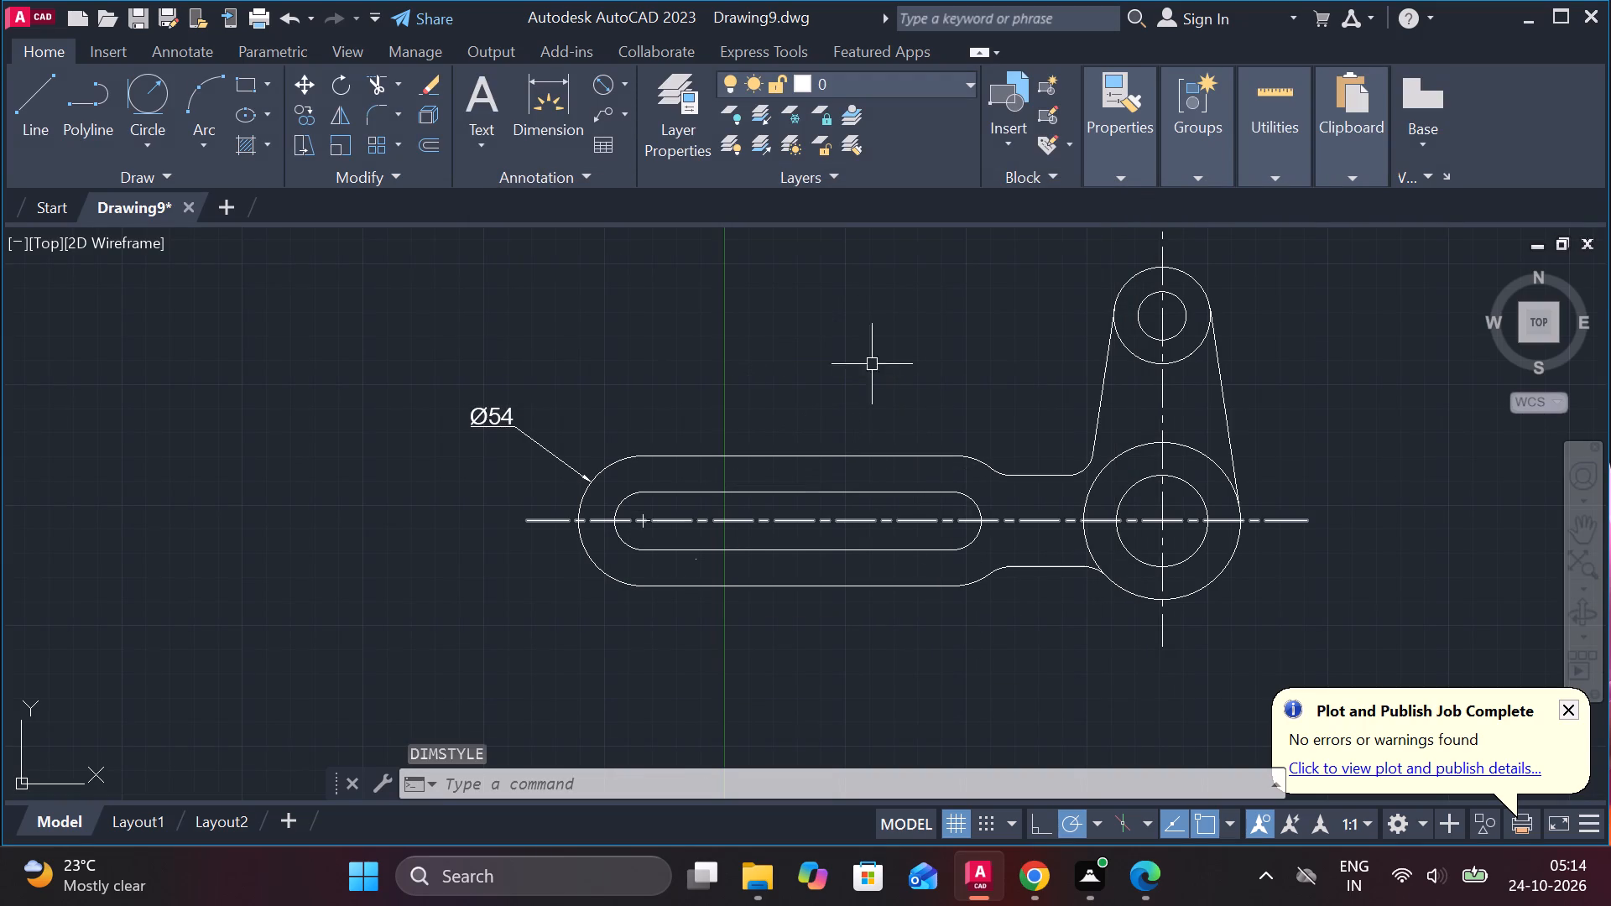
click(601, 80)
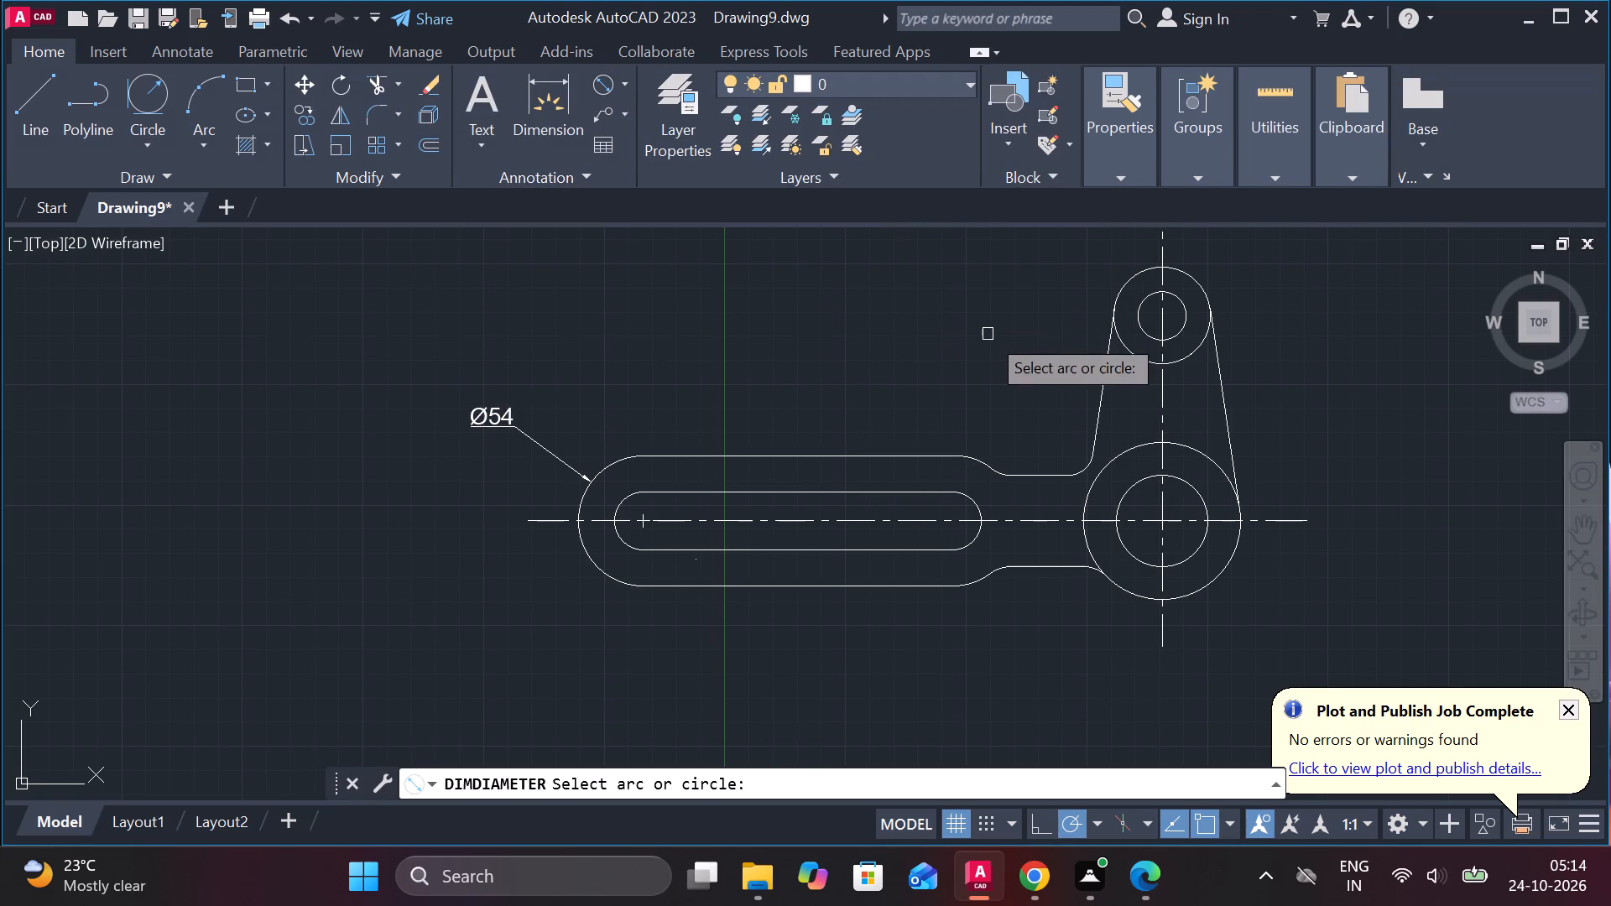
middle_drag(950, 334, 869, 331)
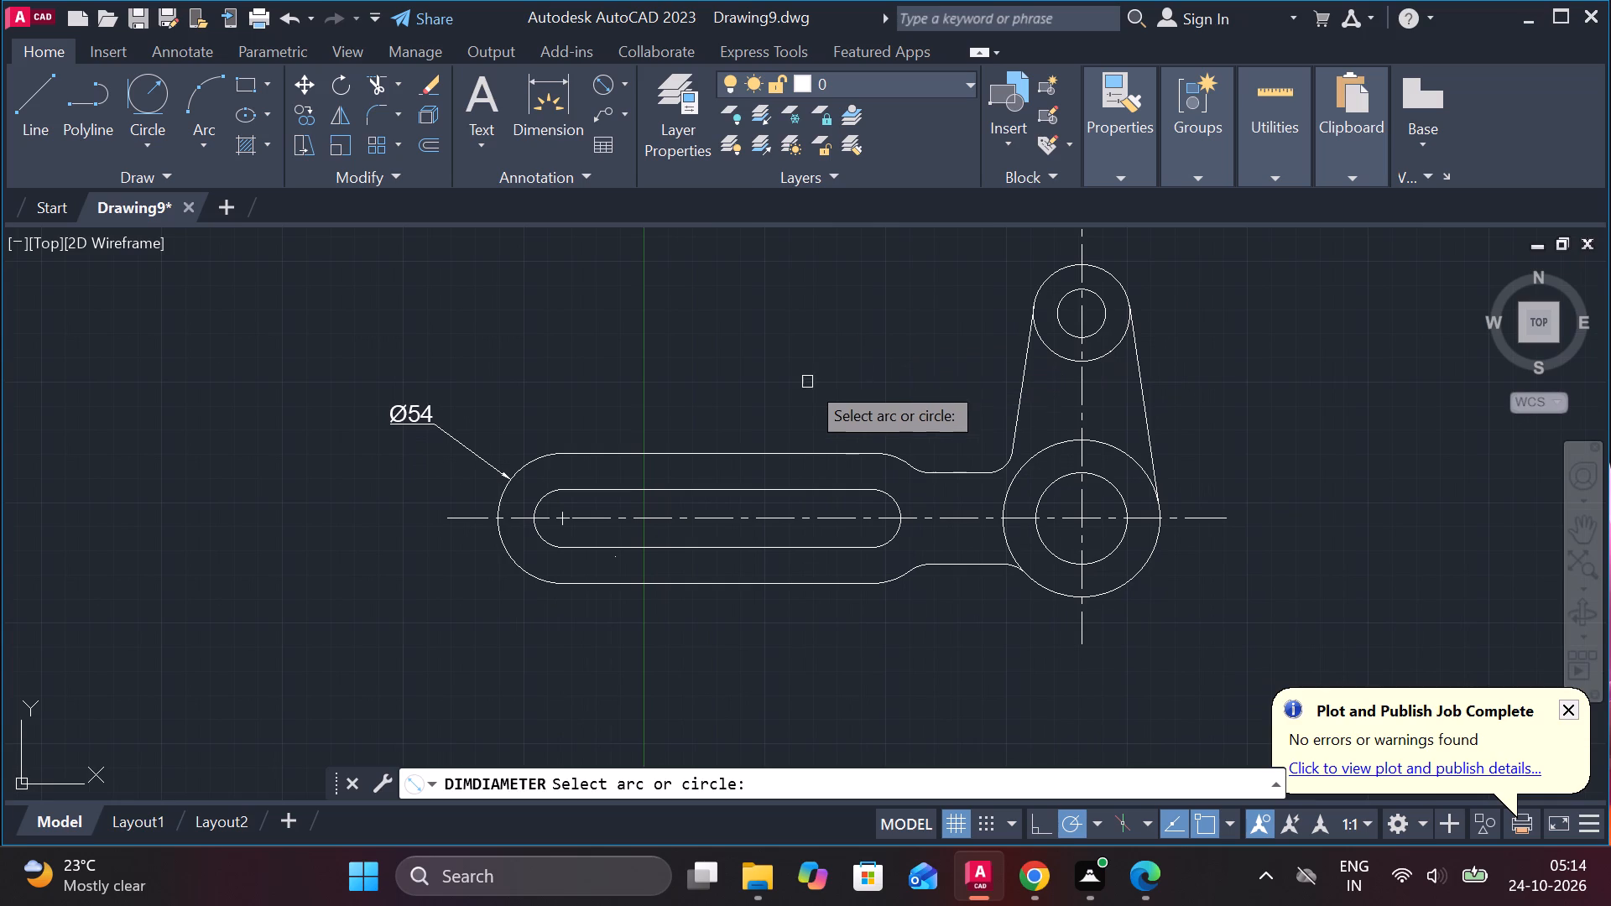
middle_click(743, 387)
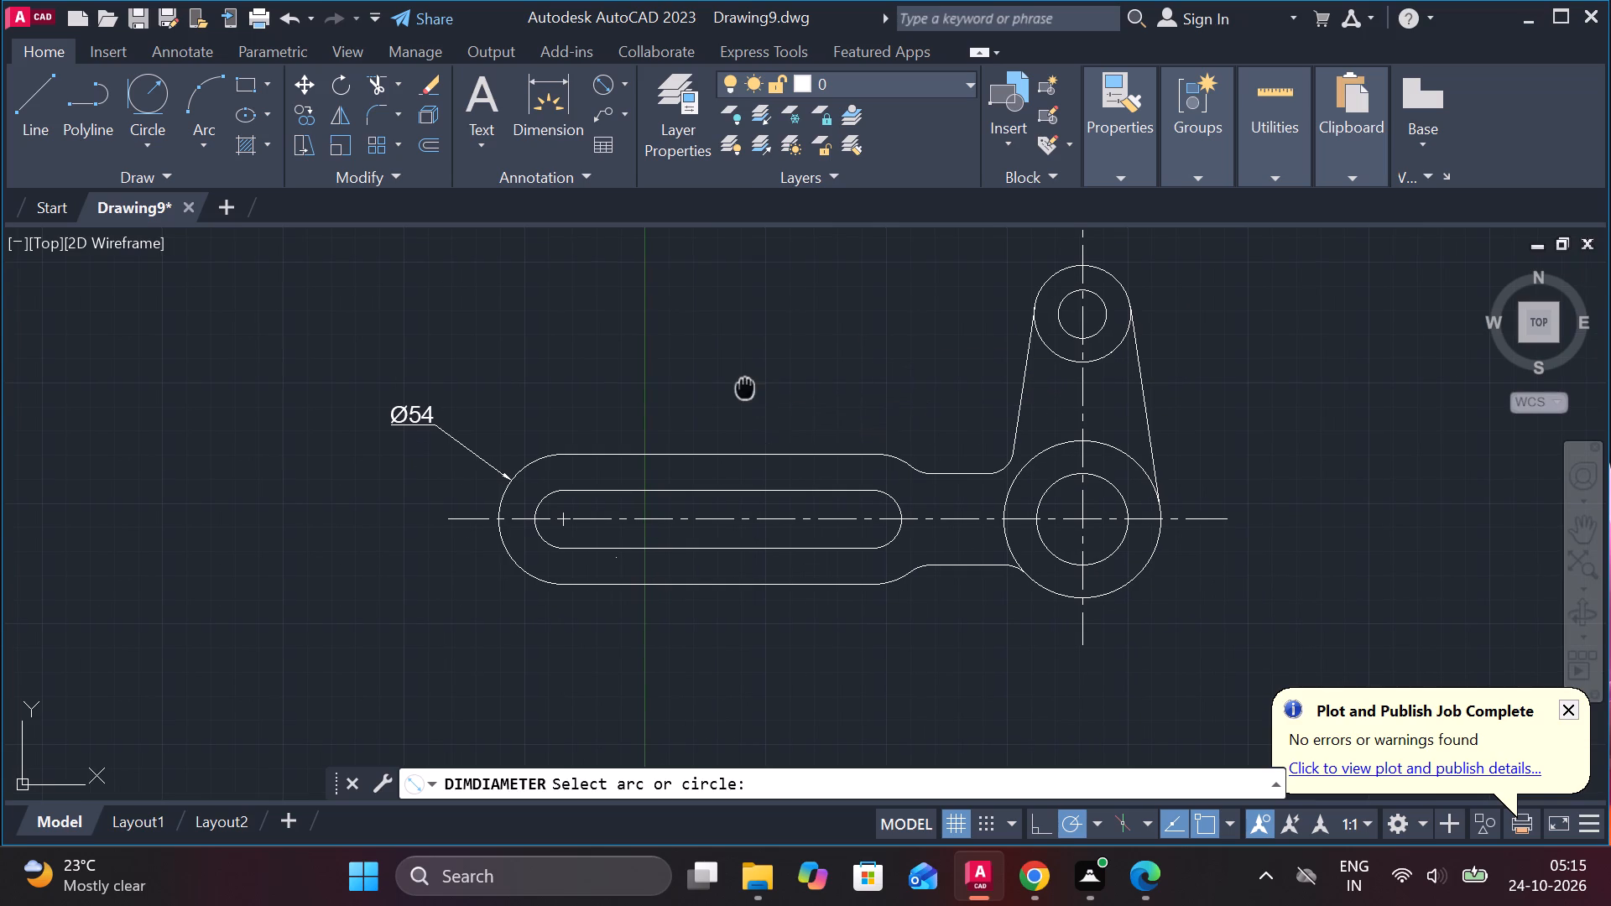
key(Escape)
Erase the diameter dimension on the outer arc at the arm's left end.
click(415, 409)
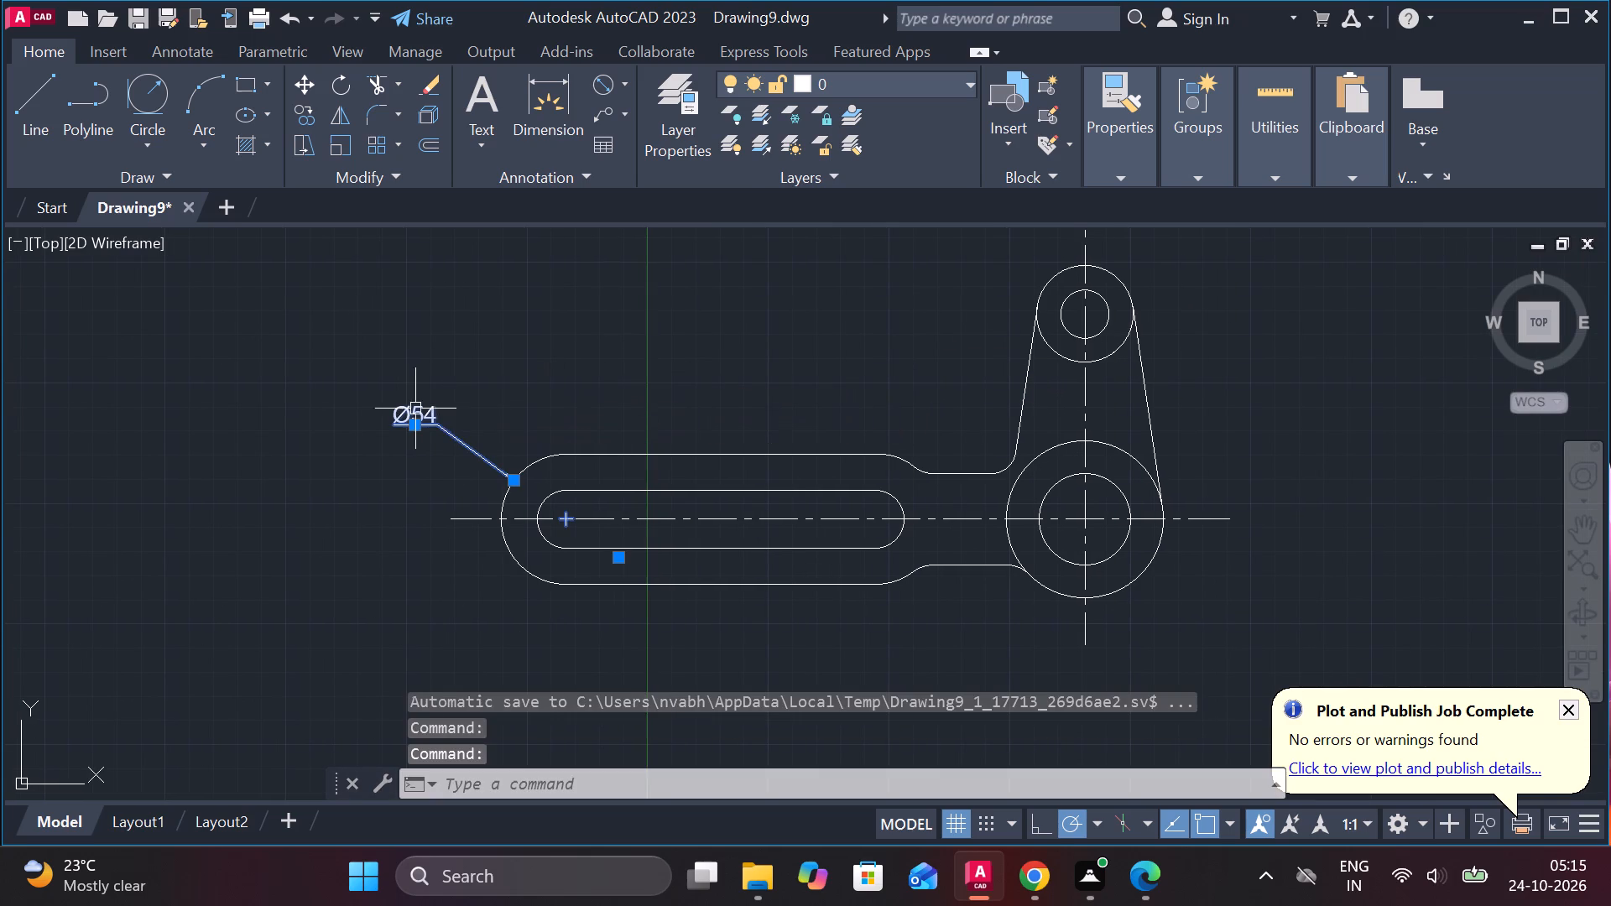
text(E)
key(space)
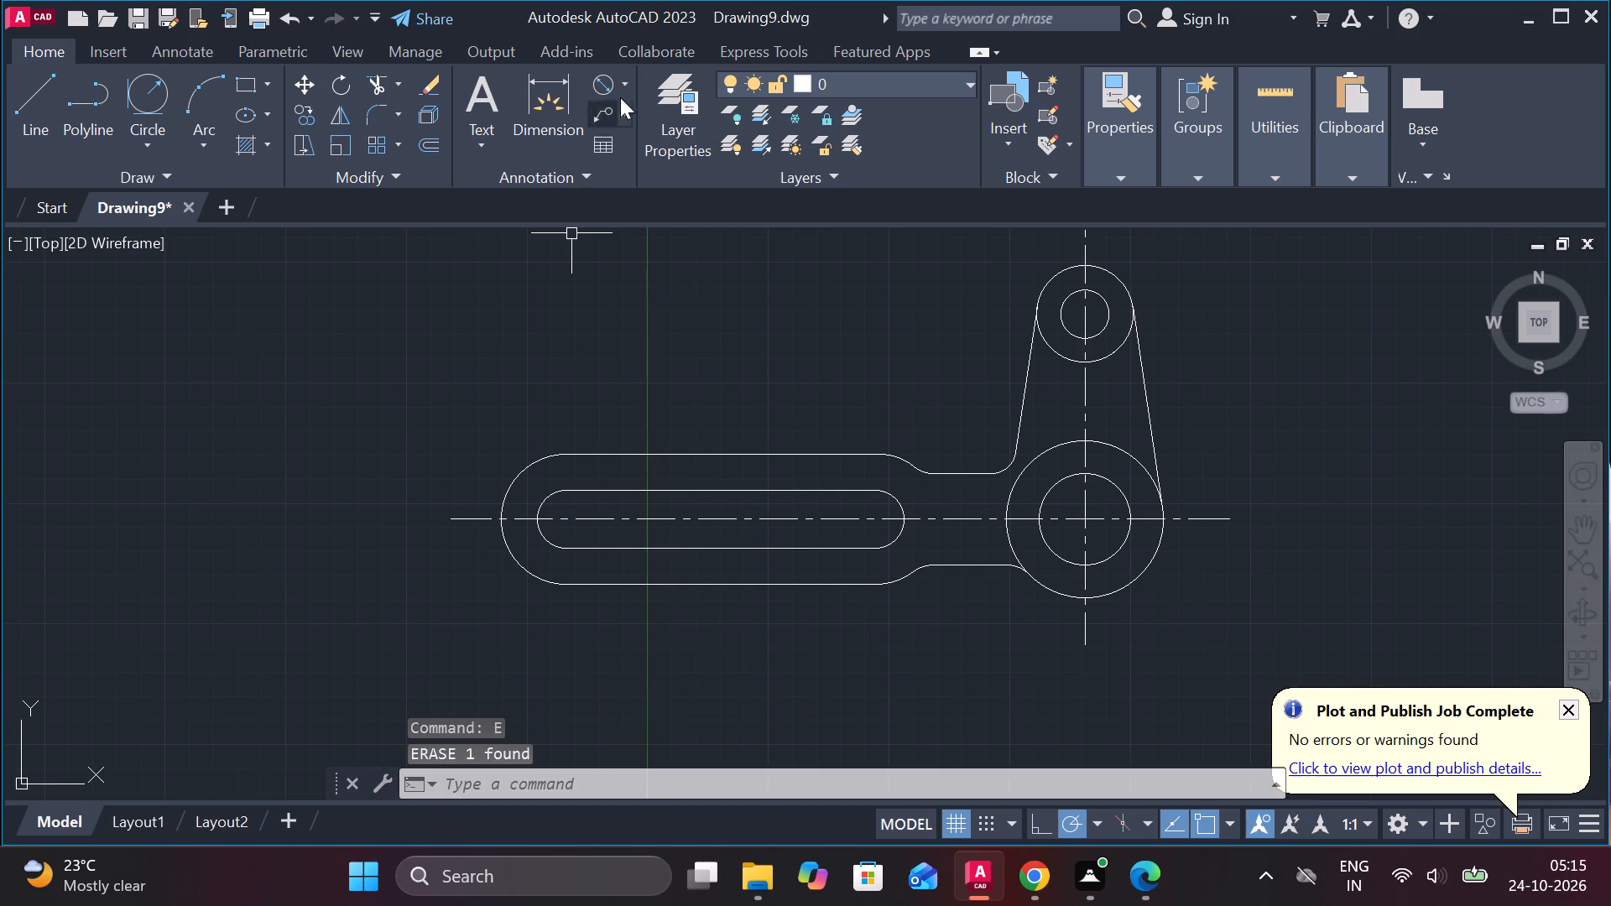
Add radius dimensions to the outer arc and the inner slot arc at the arm's left end.
click(623, 92)
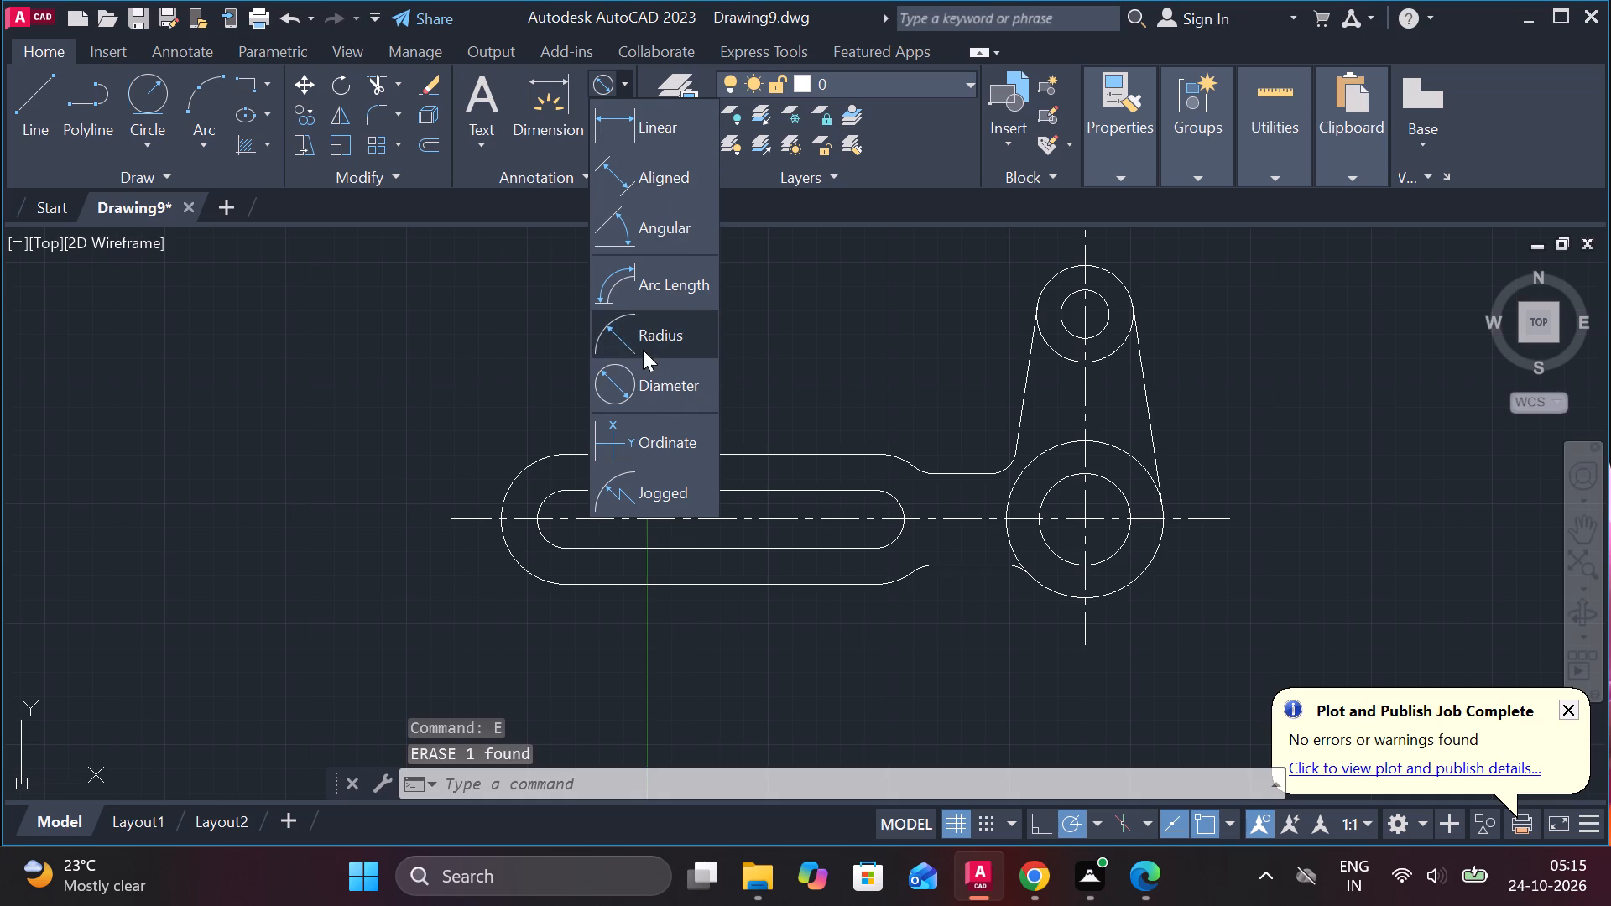
click(639, 340)
click(534, 464)
click(483, 407)
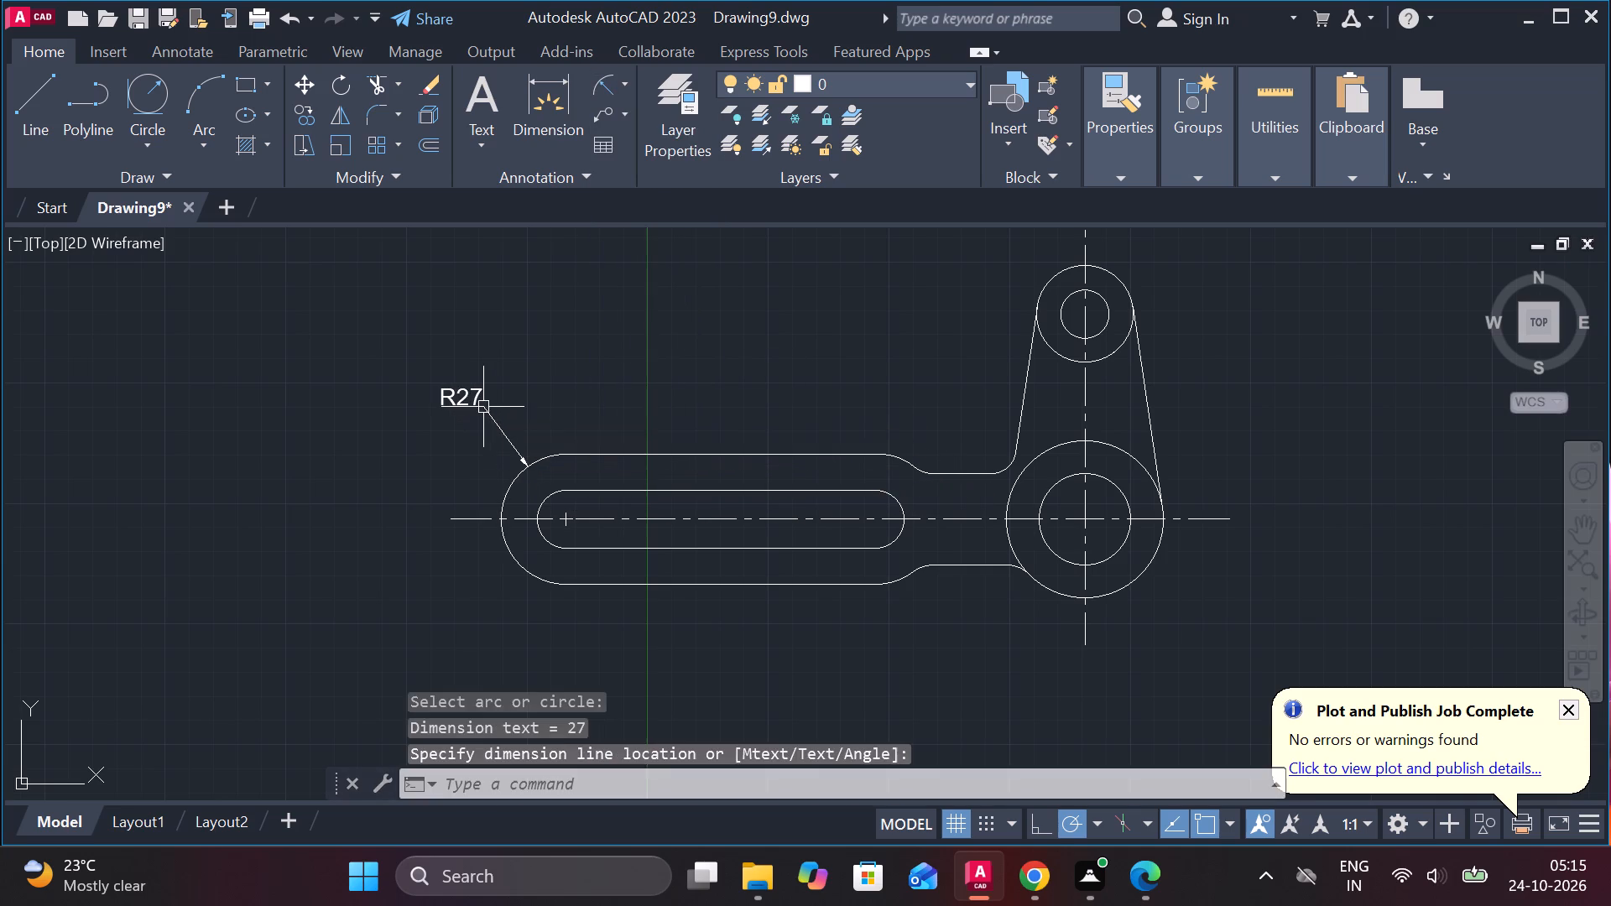
key(space)
click(549, 502)
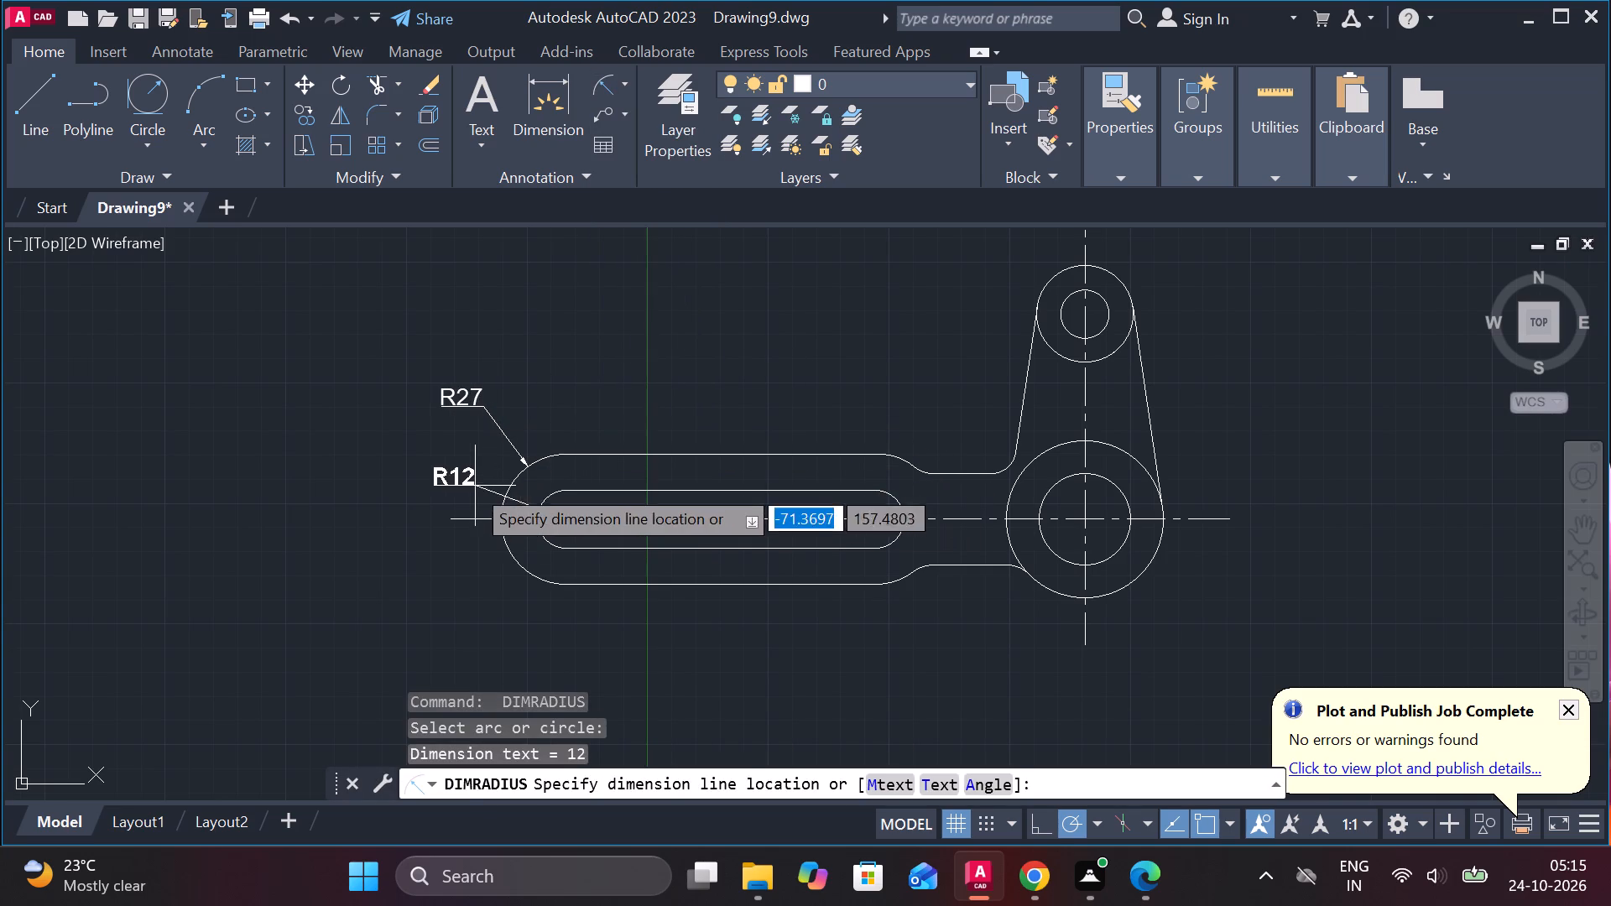
click(468, 482)
Add a radius dimension to the fillet joining the arm's narrow neck to the upright tapered arm.
middle_drag(858, 465, 738, 452)
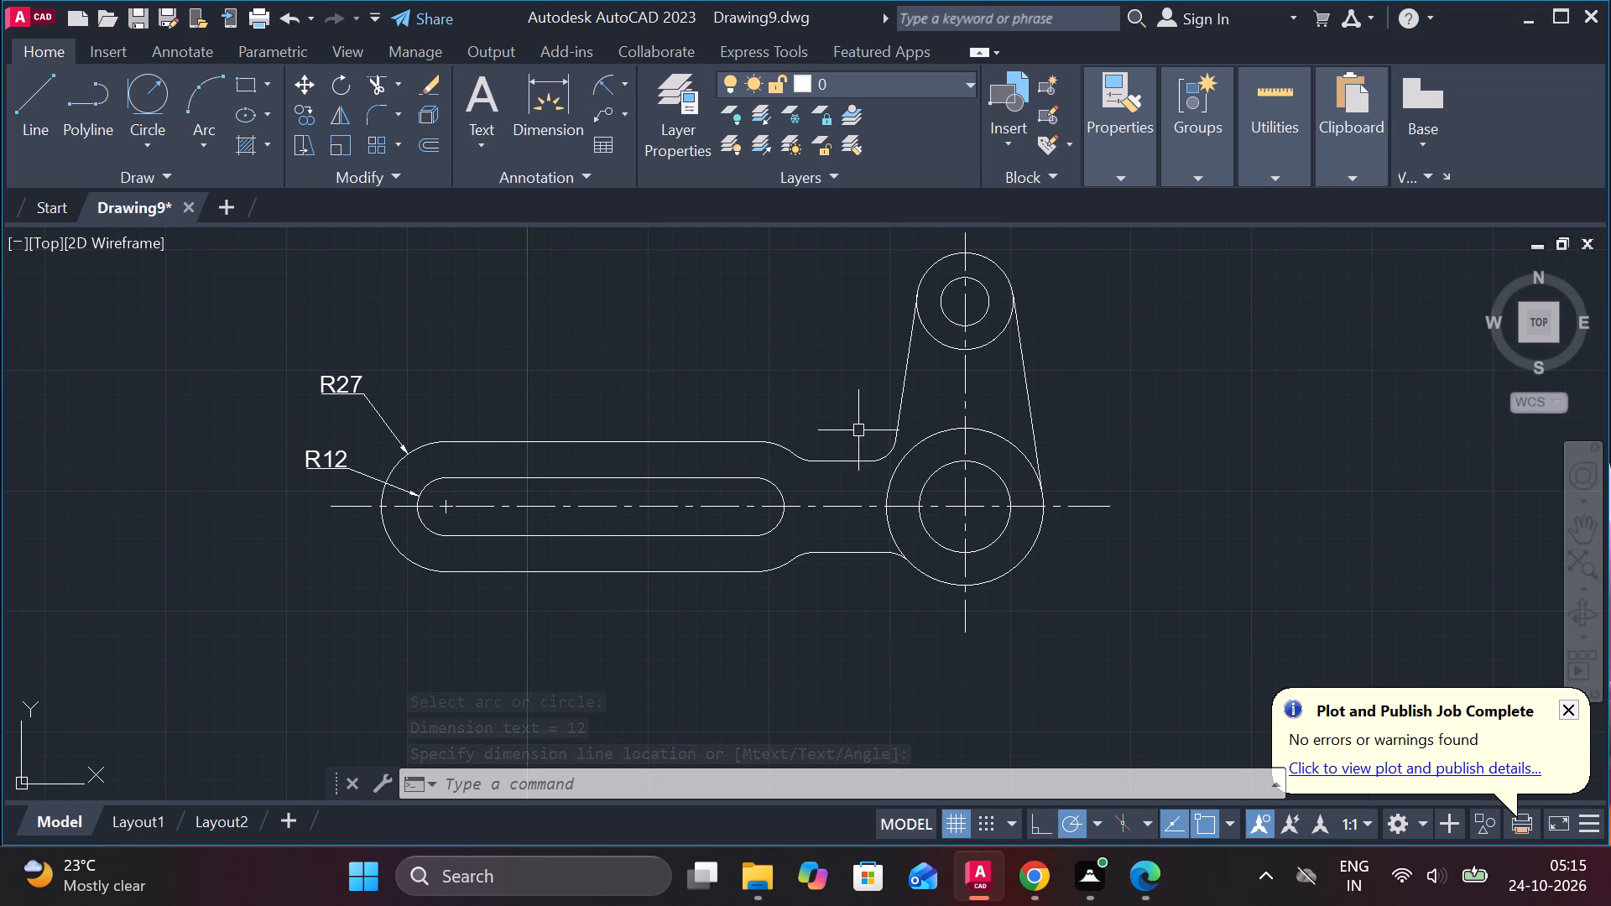
scroll(858, 430, up, 2)
key(space)
click(928, 487)
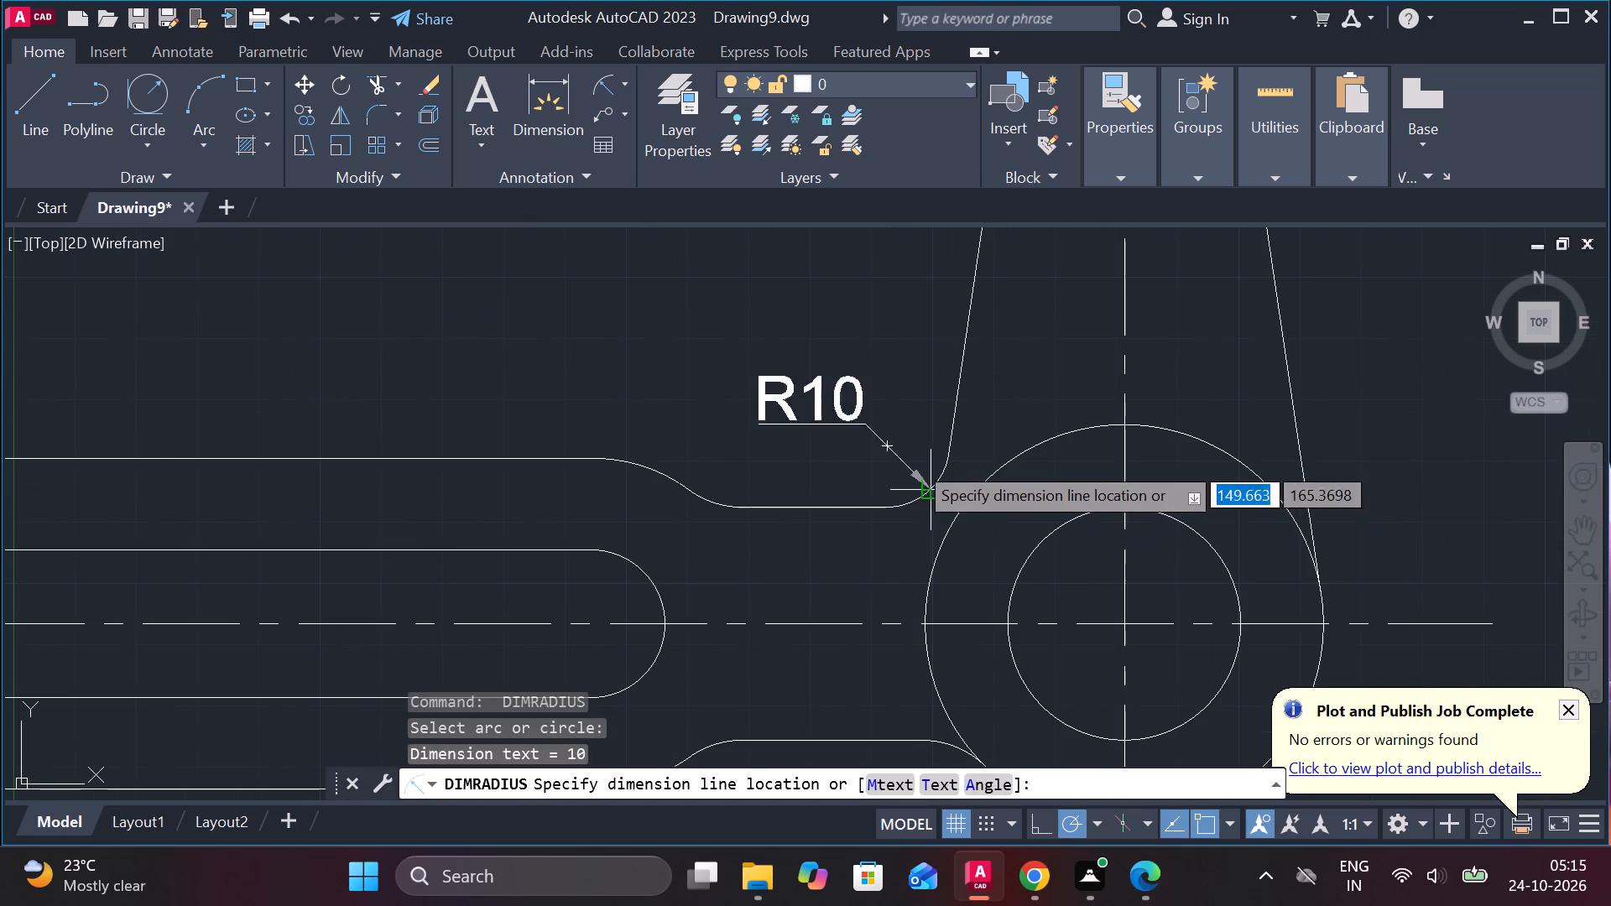
click(919, 479)
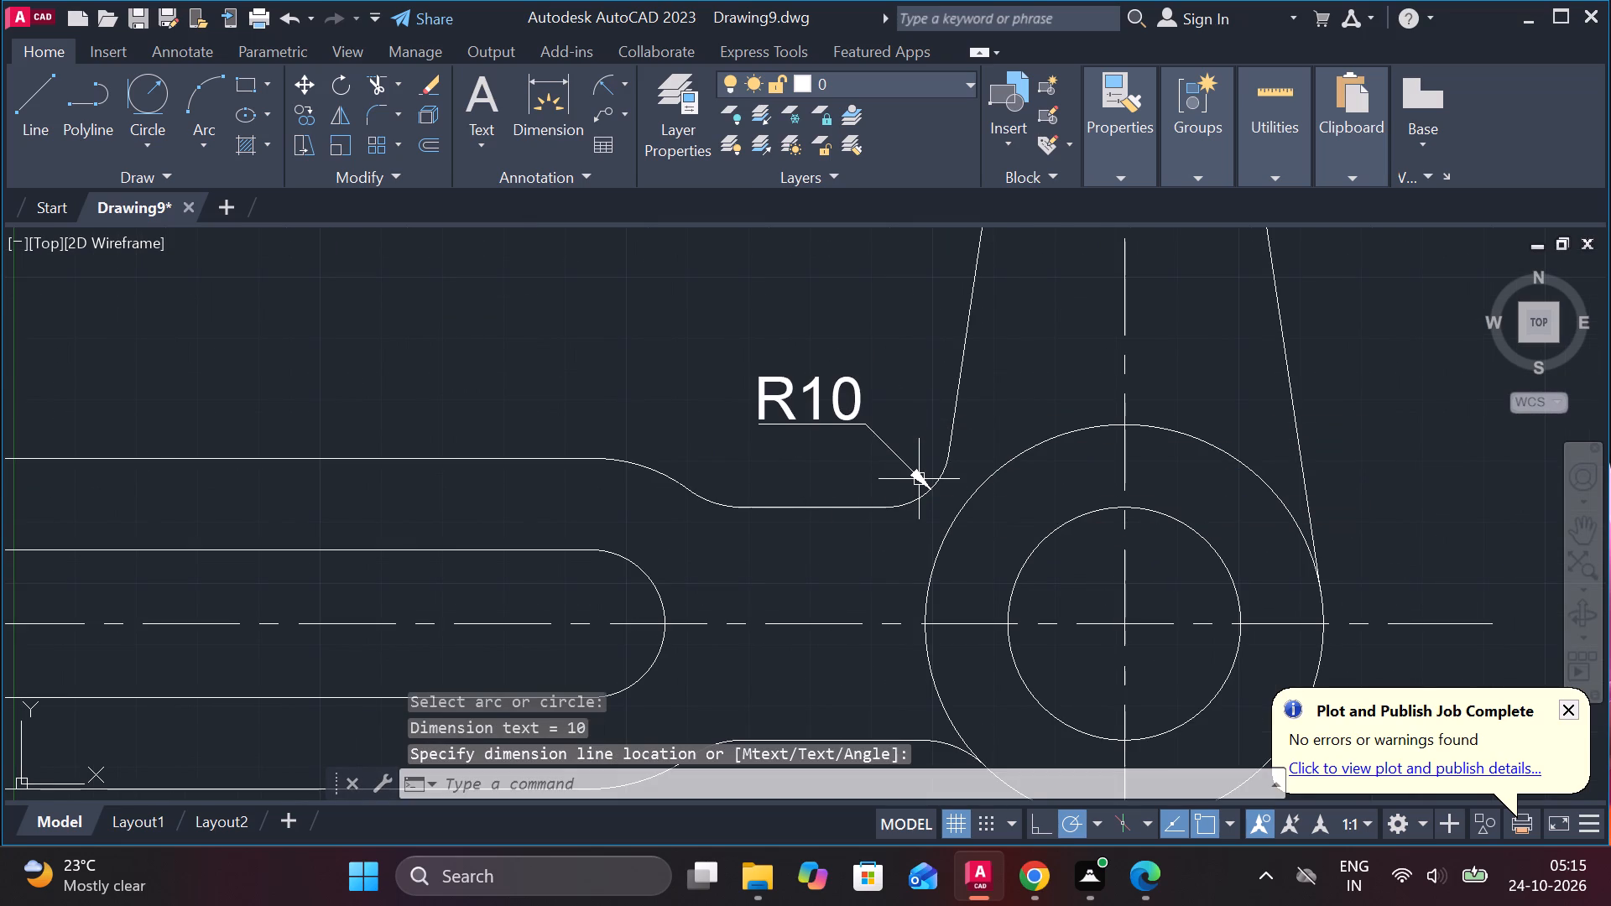
Add a radius dimension above the outer arc at the slotted section's right end, where it curves into the neck.
middle_drag(699, 461, 743, 314)
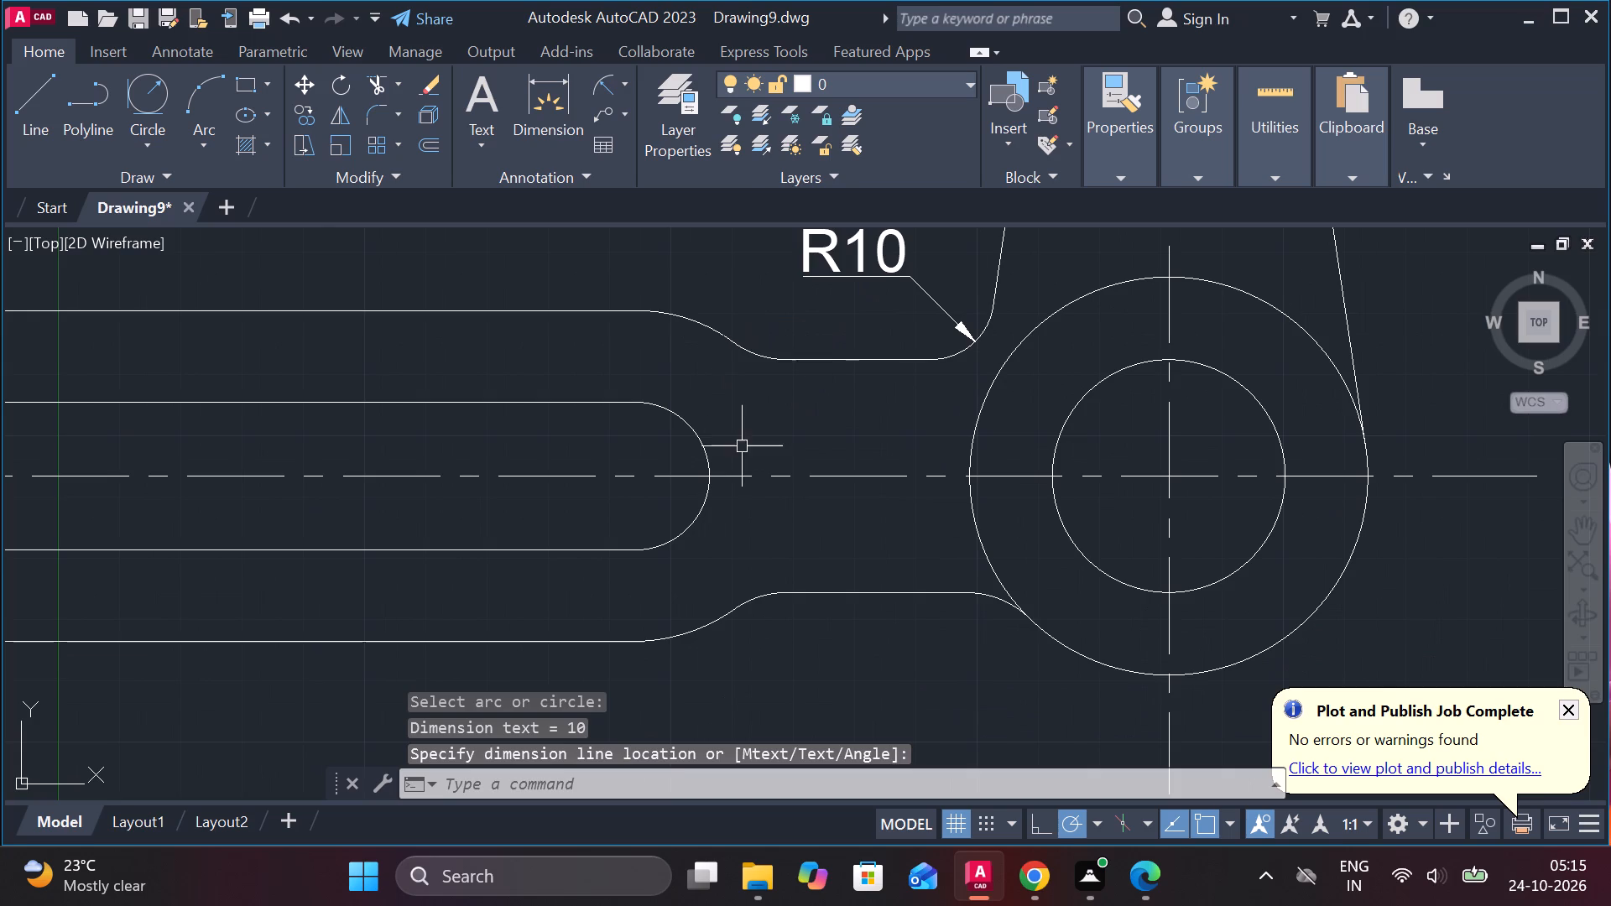
key(space)
click(674, 315)
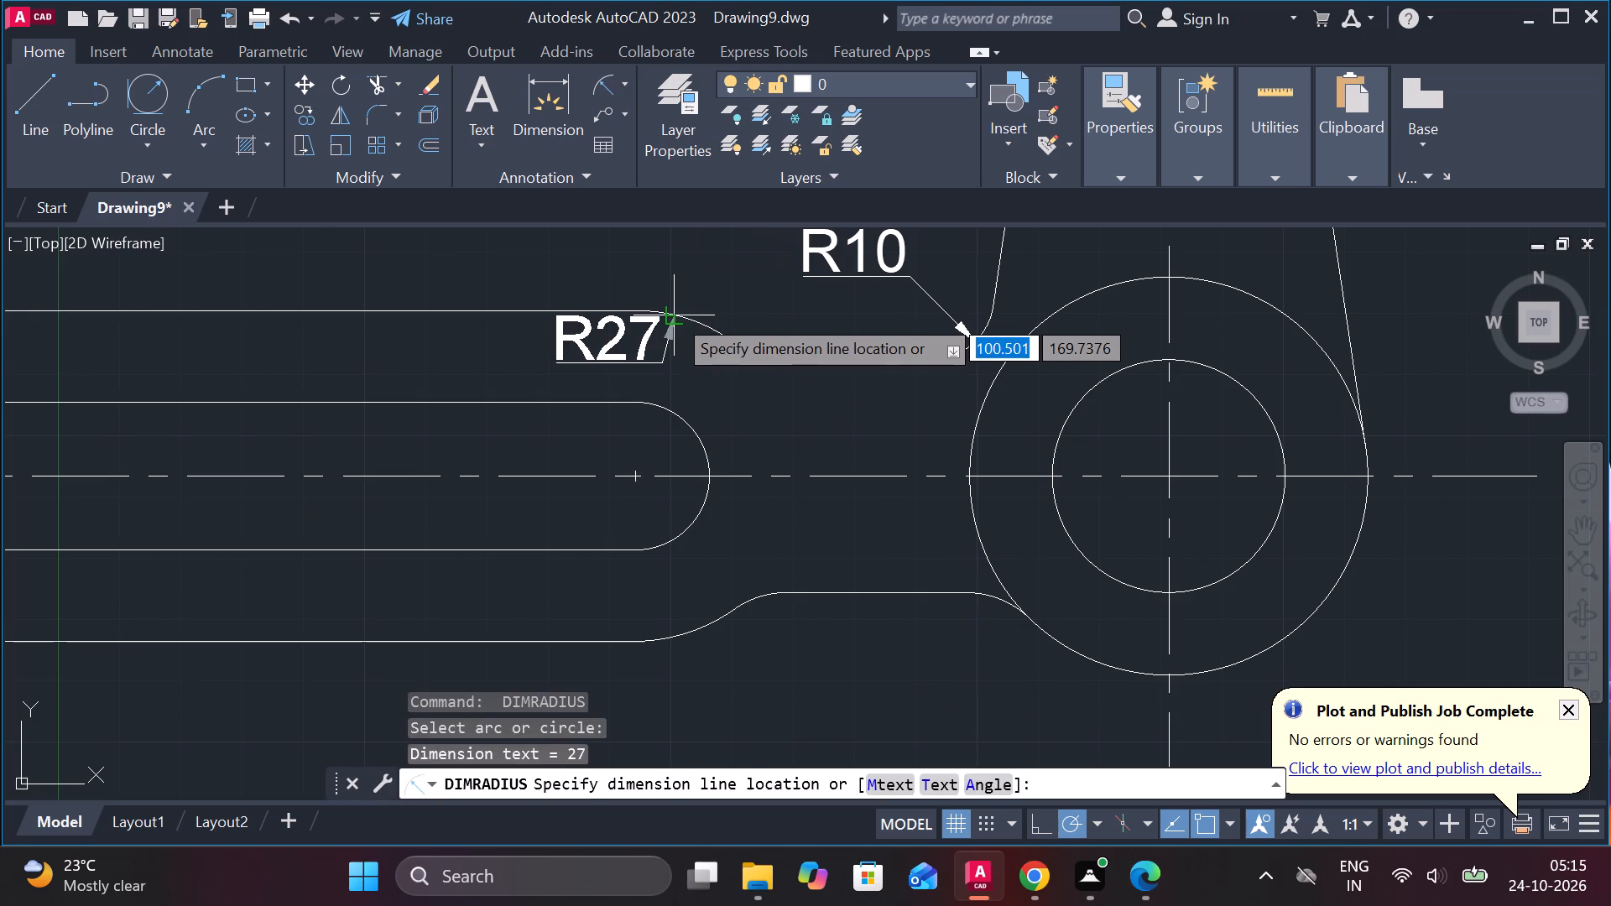
middle_drag(747, 366, 837, 412)
scroll(825, 396, down, 2)
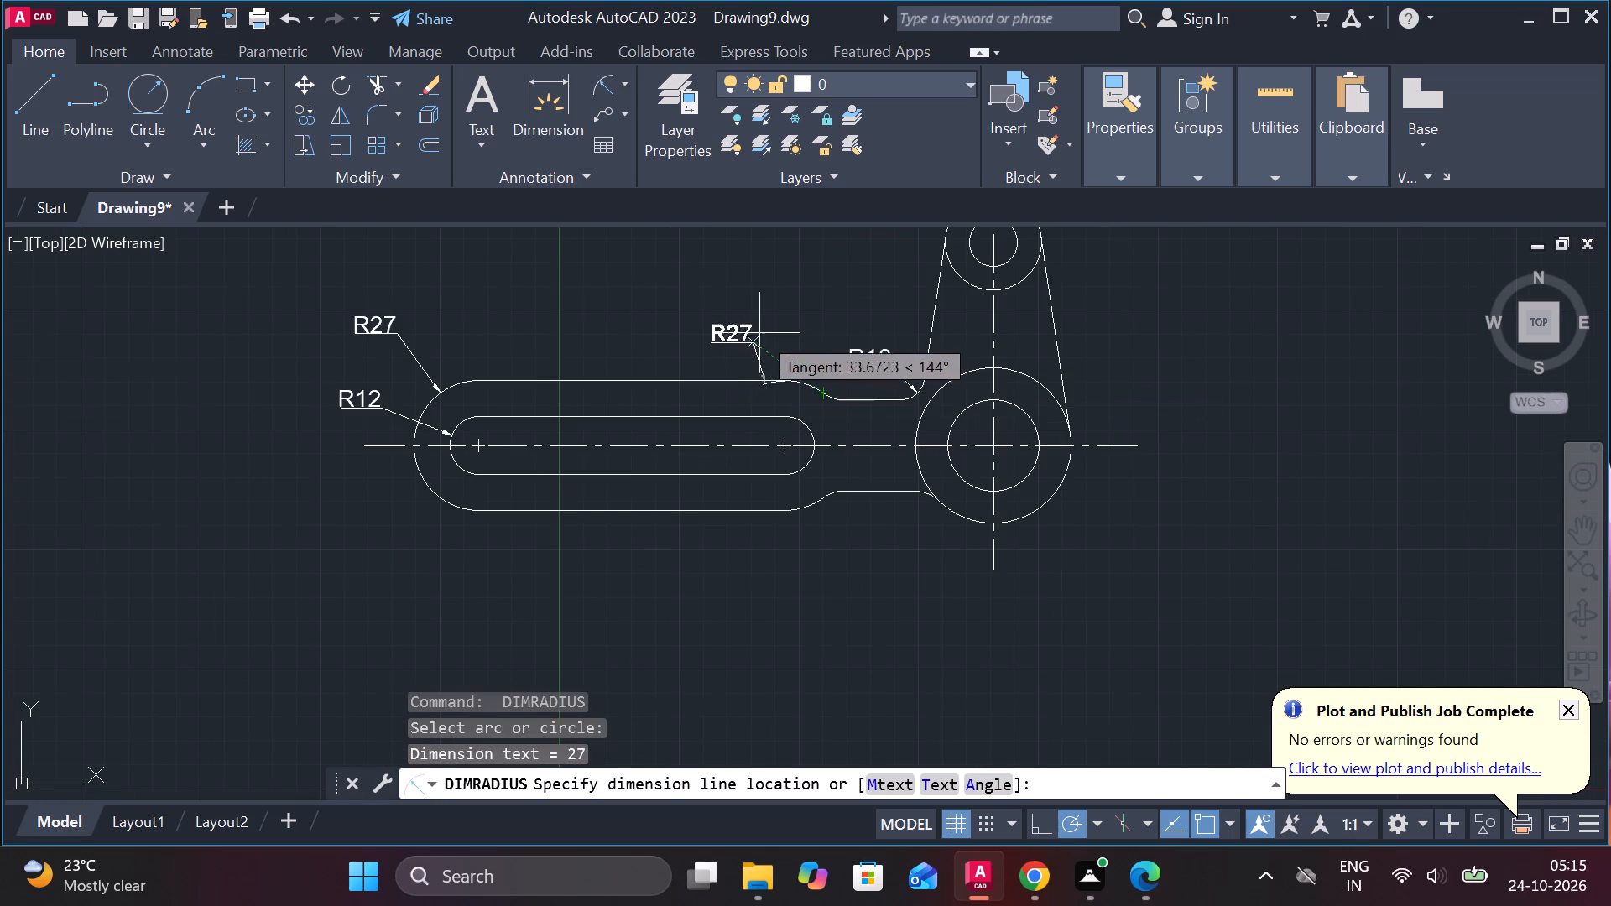
scroll(809, 318, up, 2)
click(818, 363)
scroll(811, 442, down, 2)
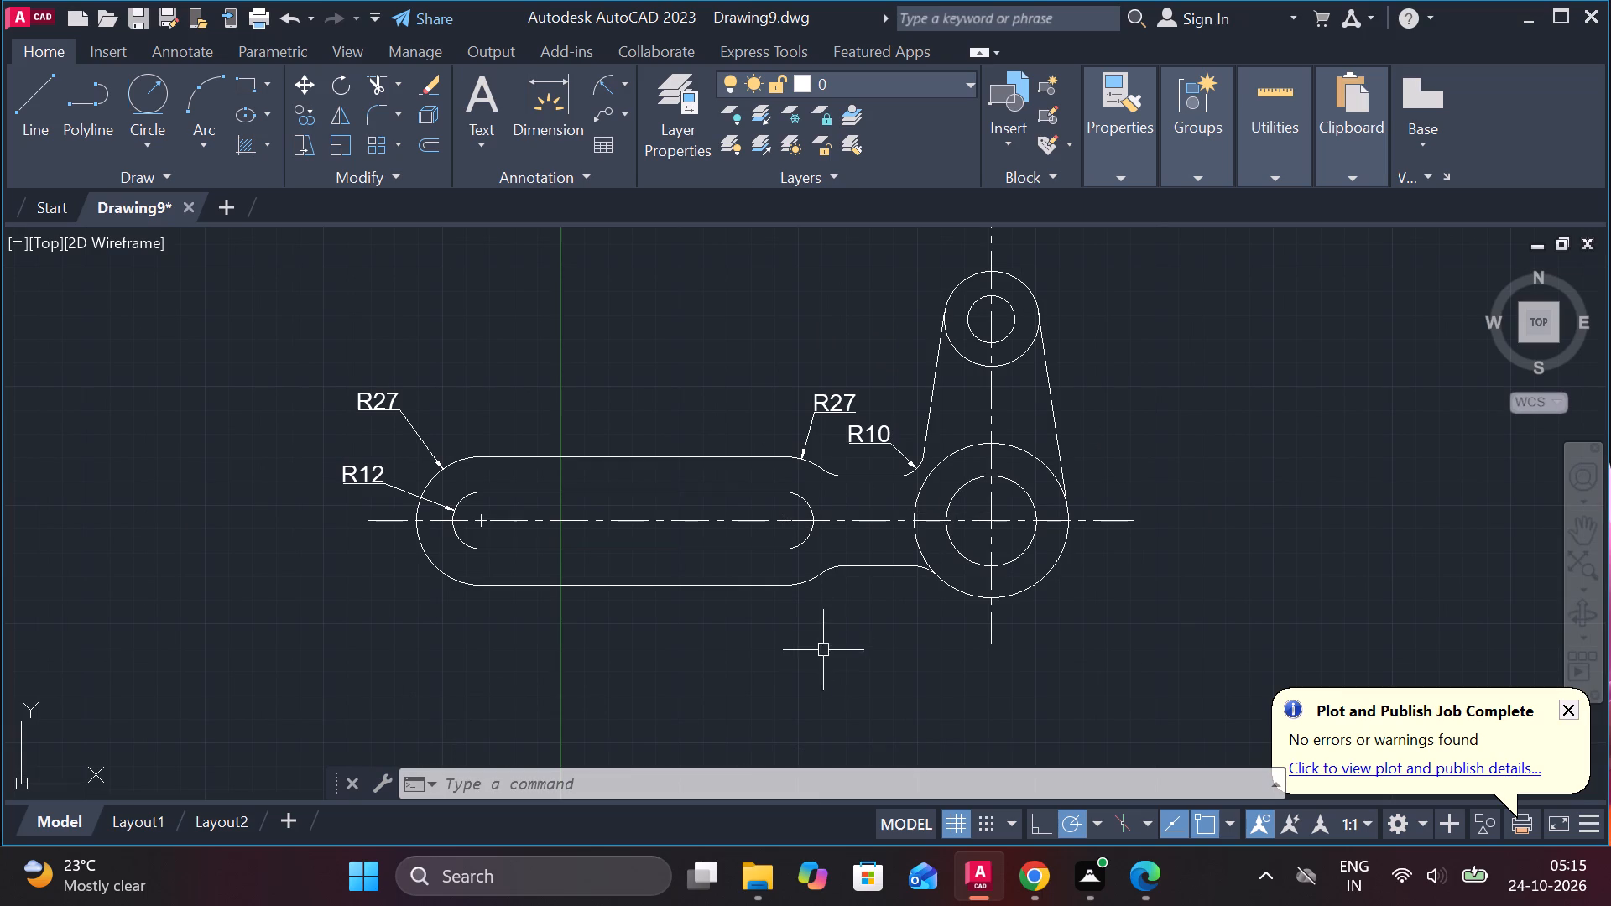
Add a radius dimension to the outer circle at the top of the upright arm.
scroll(758, 594, up, 1)
middle_drag(753, 576, 569, 594)
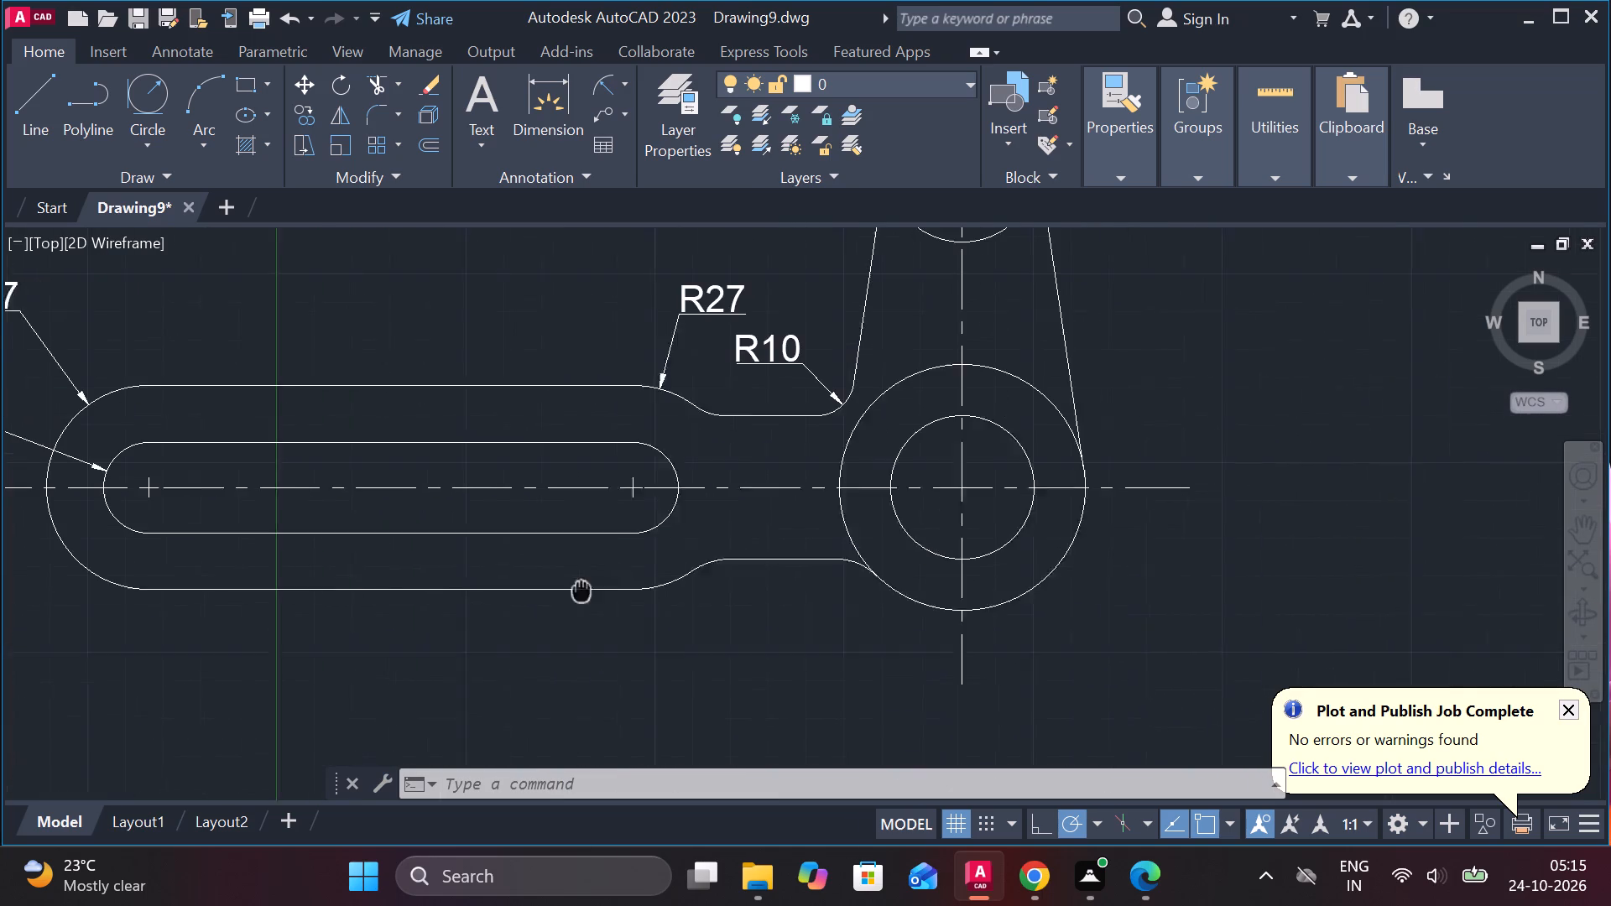
middle_drag(569, 594, 568, 594)
middle_drag(1032, 379, 947, 587)
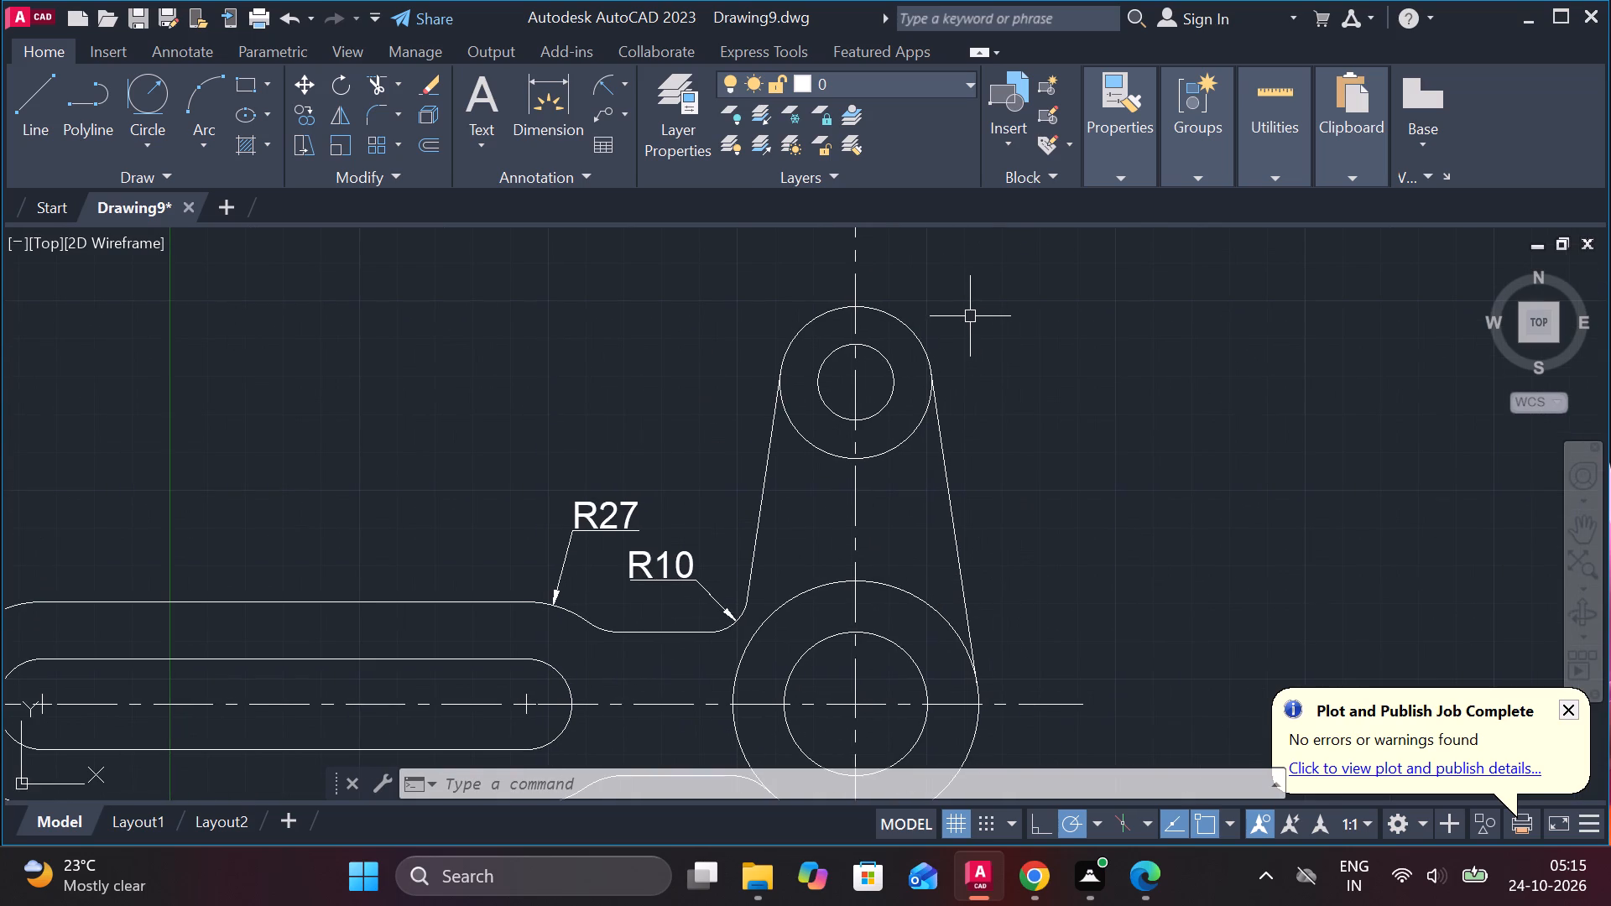
key(space)
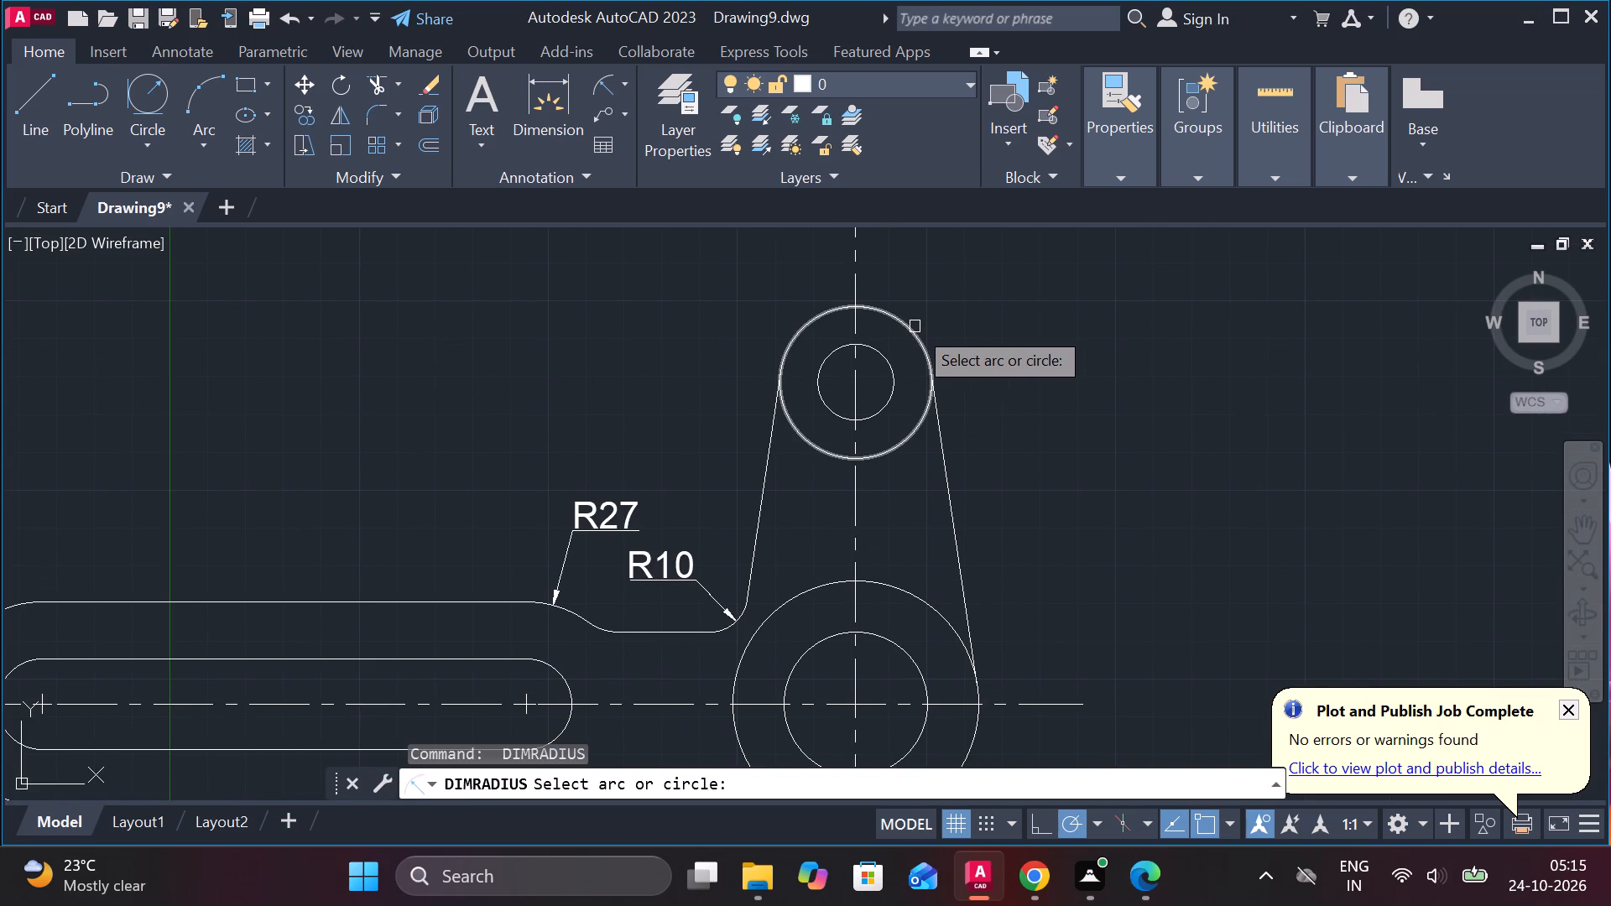
click(910, 330)
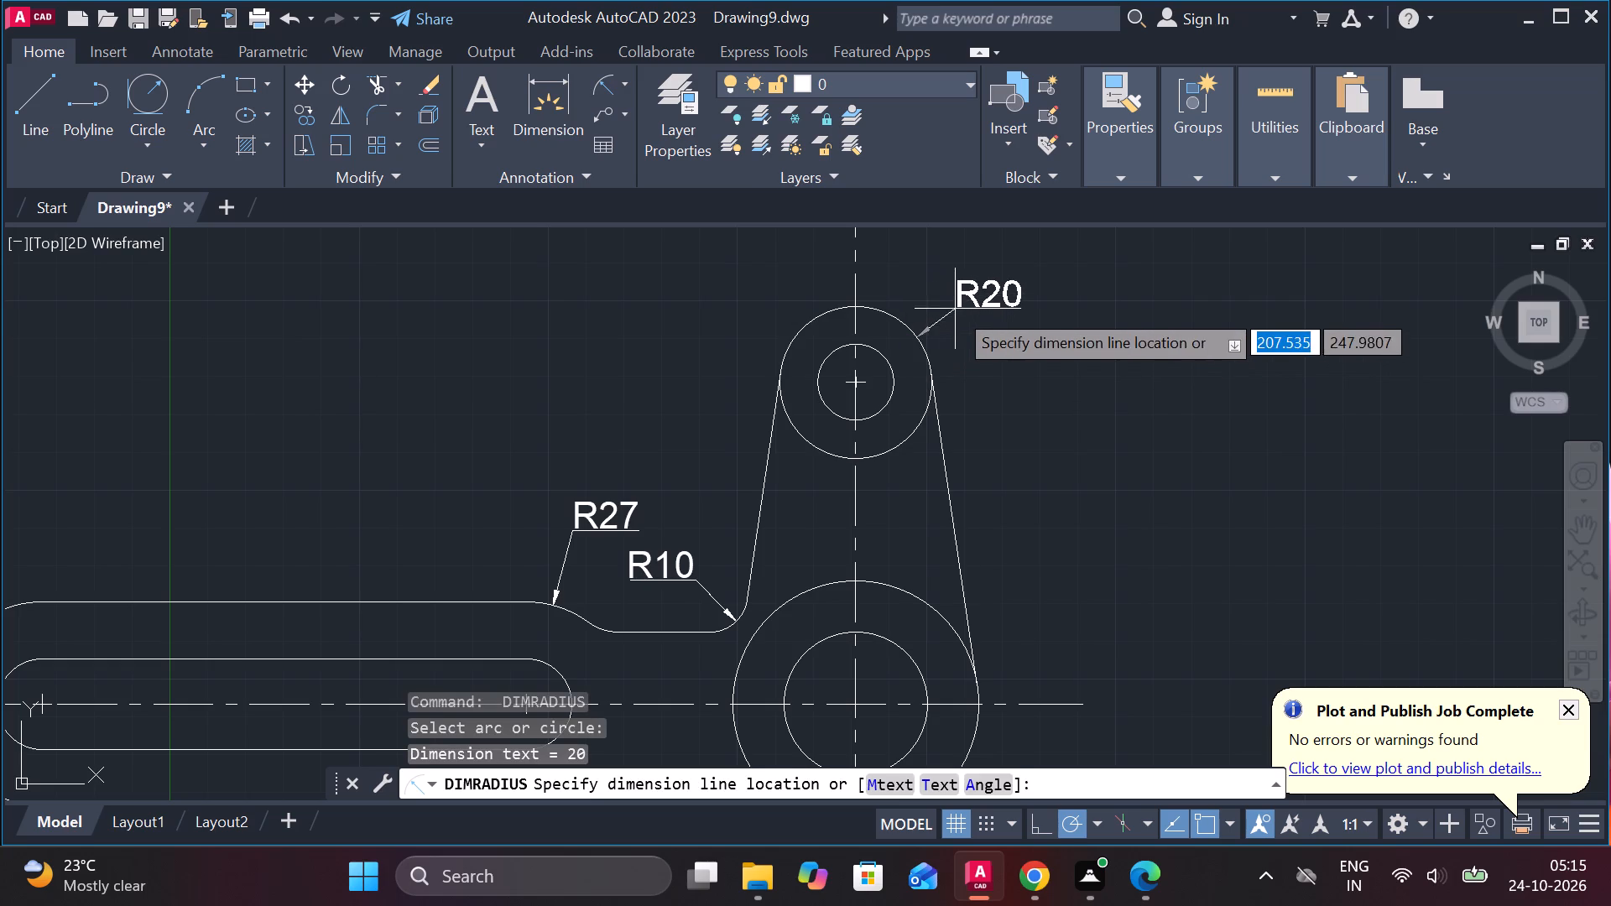
click(952, 288)
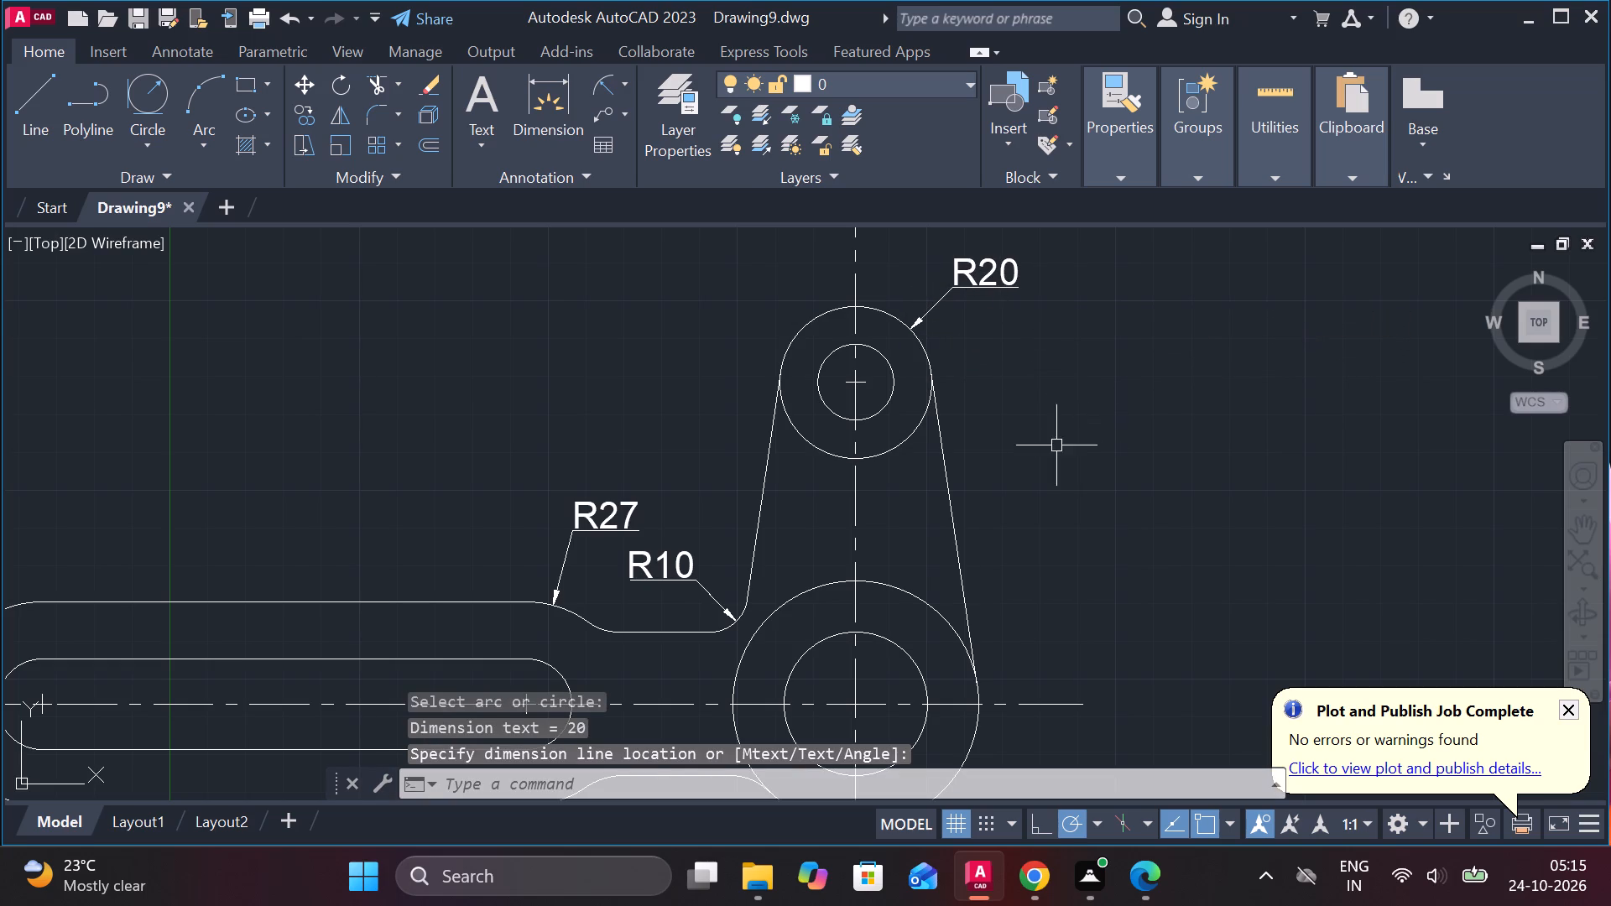
Add diameter dimensions to the inner and outer concentric circles at the base of the upright arm.
middle_drag(993, 451, 967, 288)
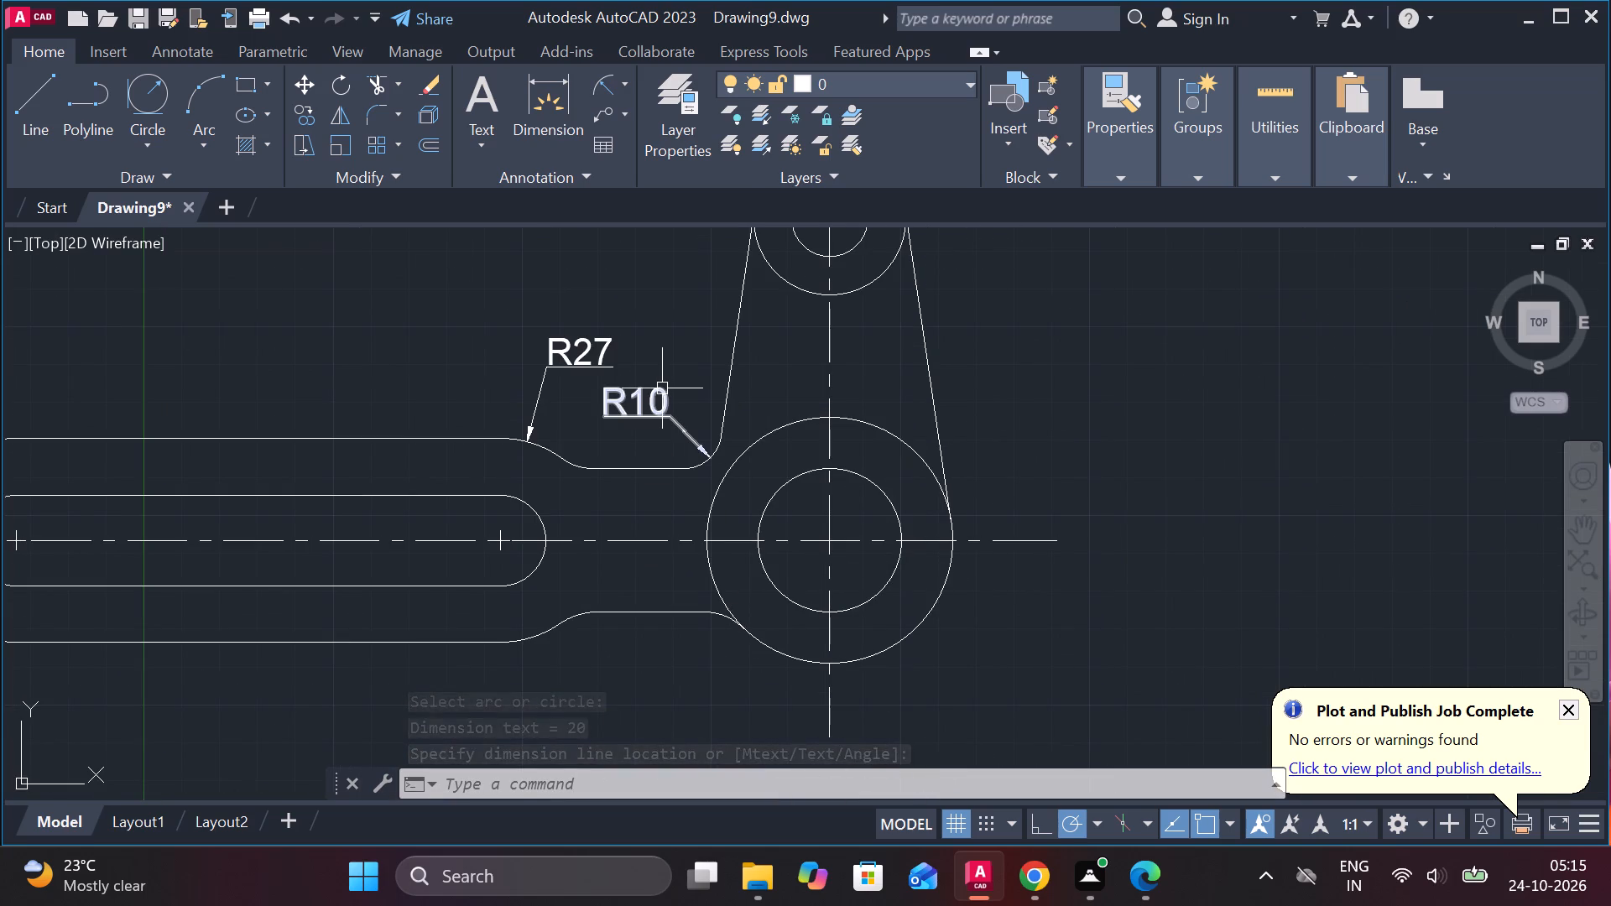
click(625, 86)
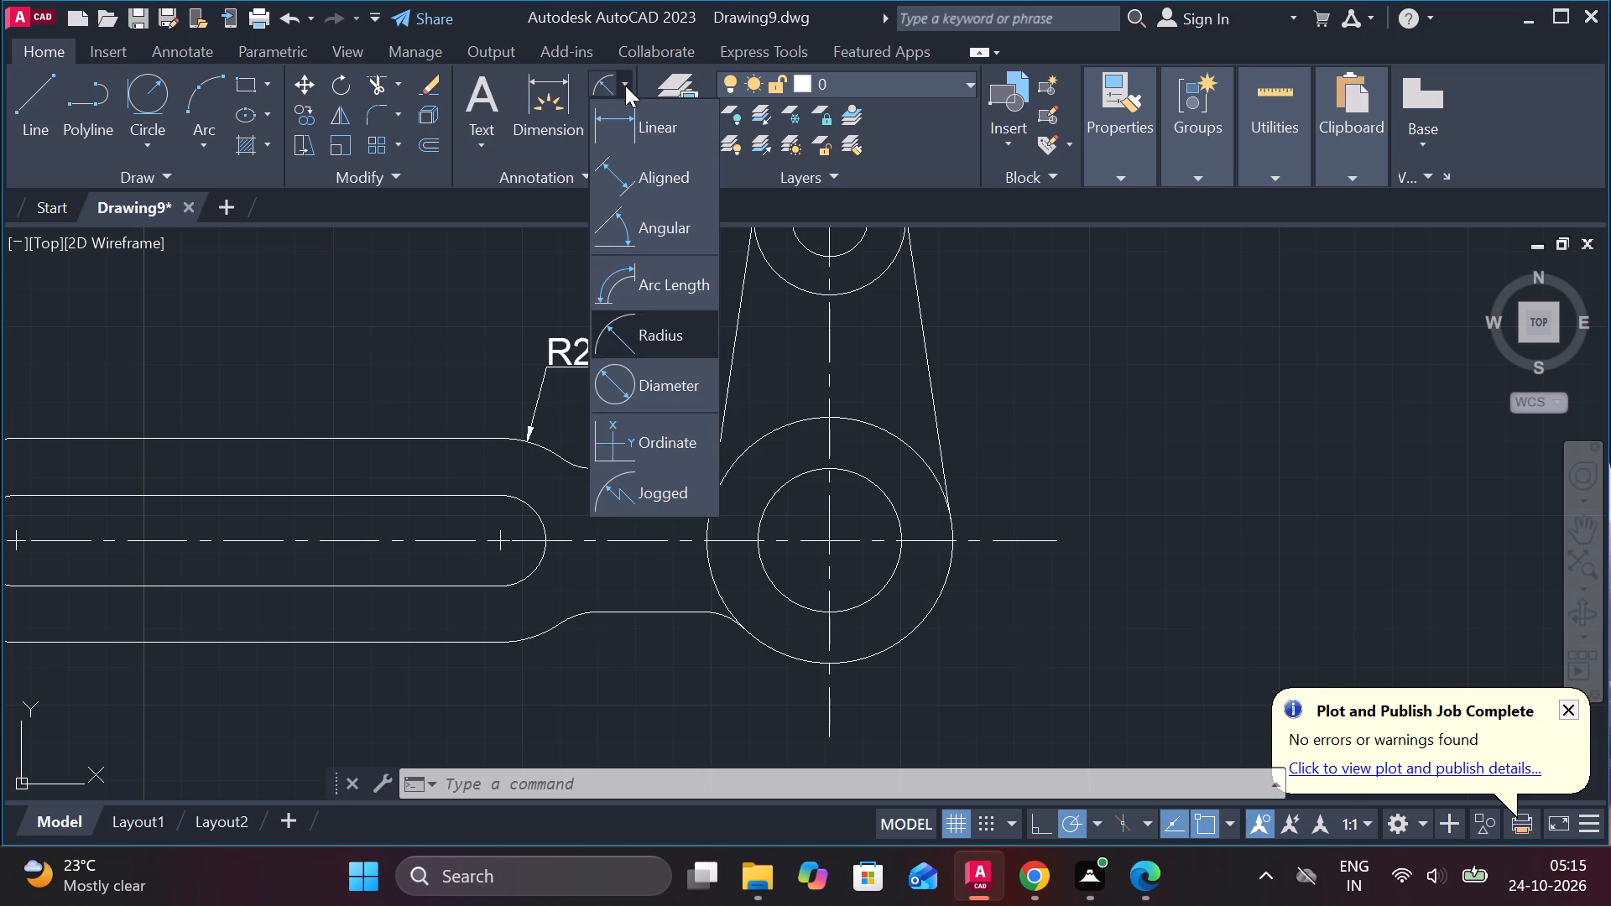
click(642, 380)
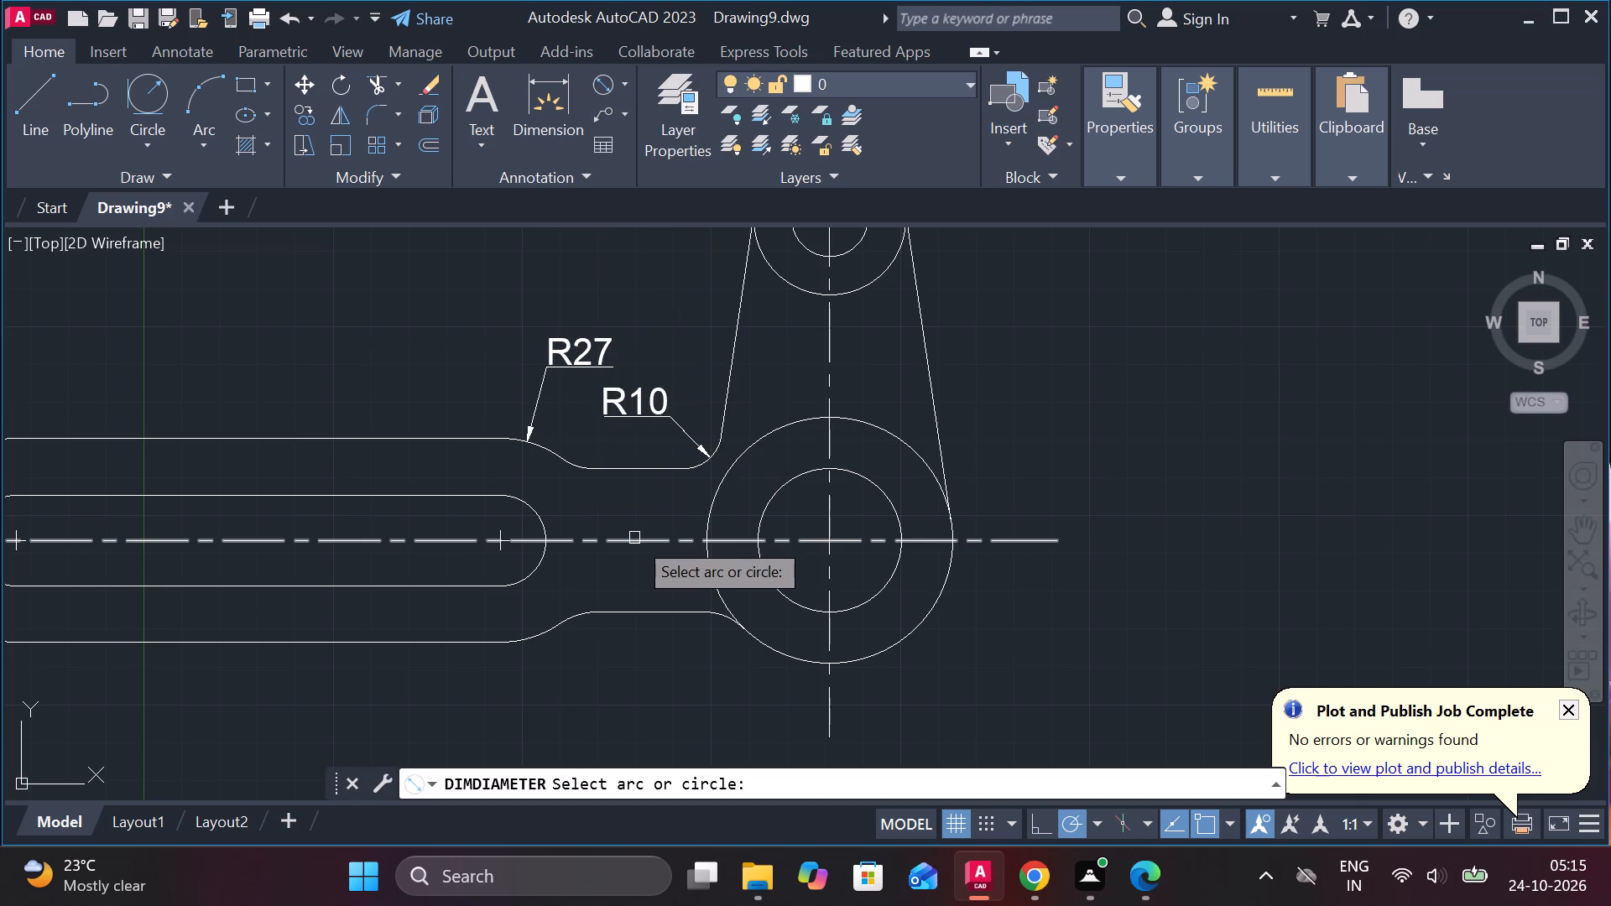
click(899, 570)
click(995, 638)
key(space)
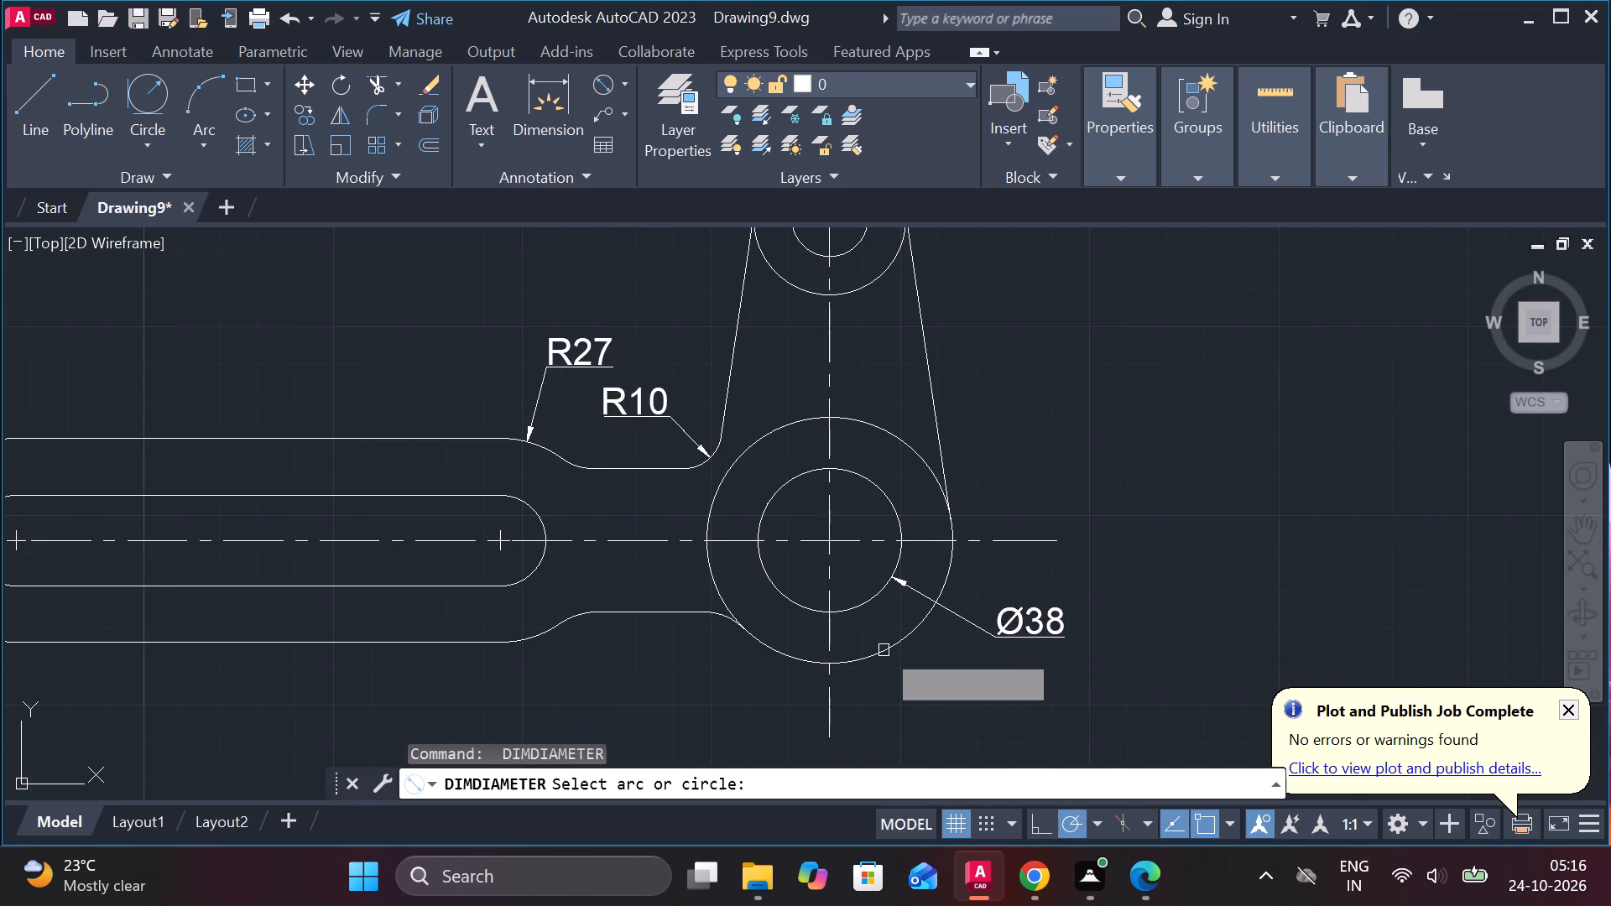
click(883, 649)
middle_drag(941, 674, 858, 544)
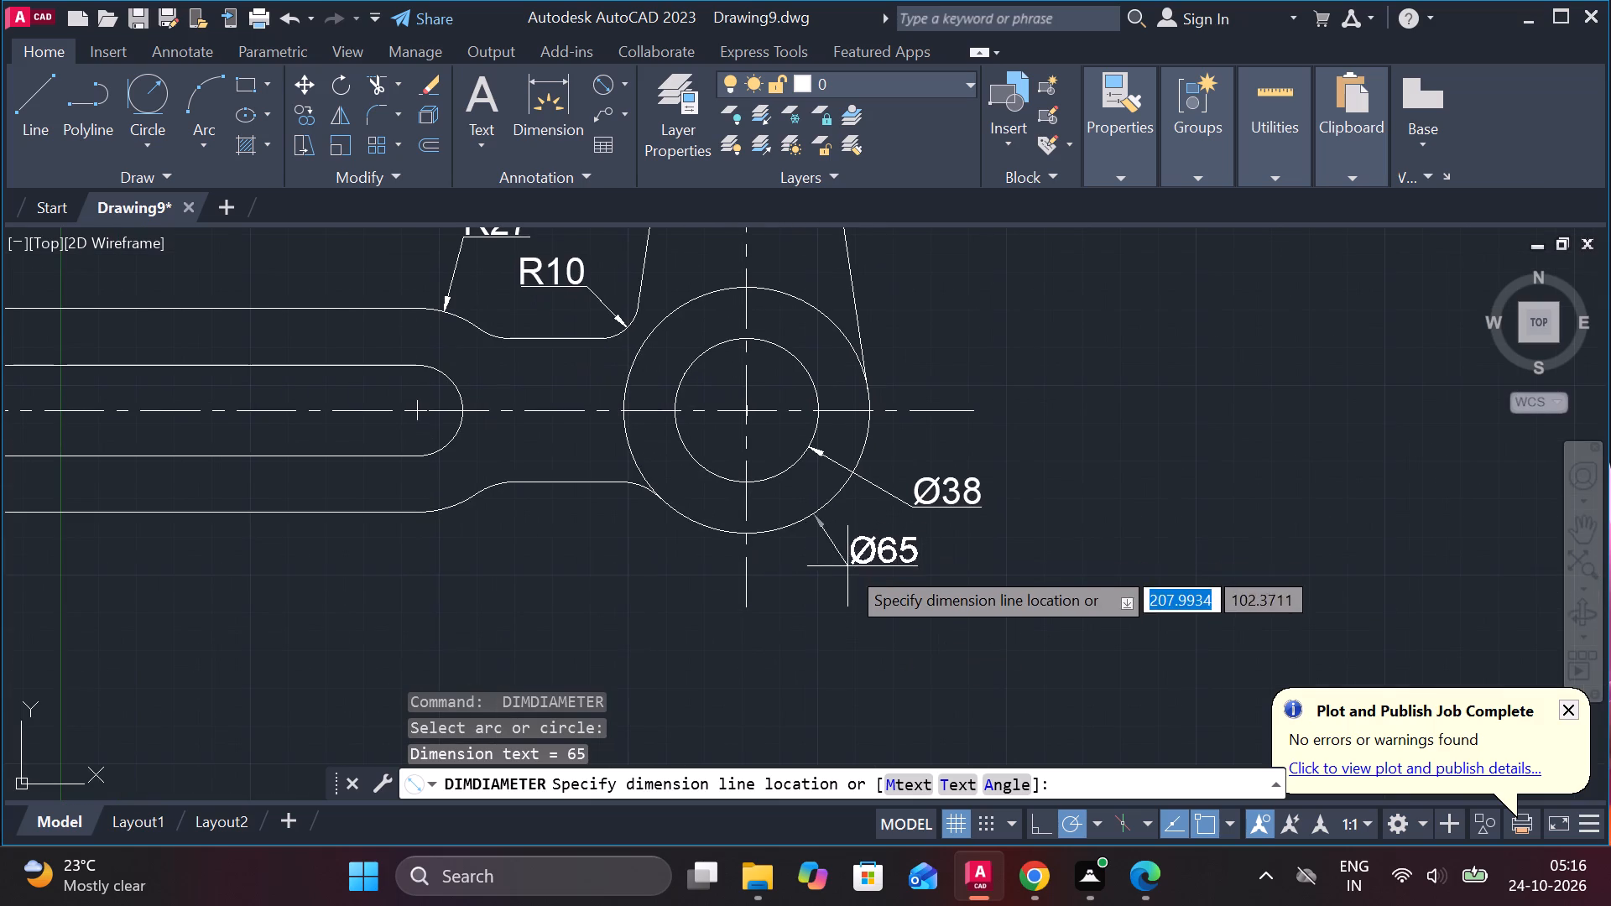
click(877, 576)
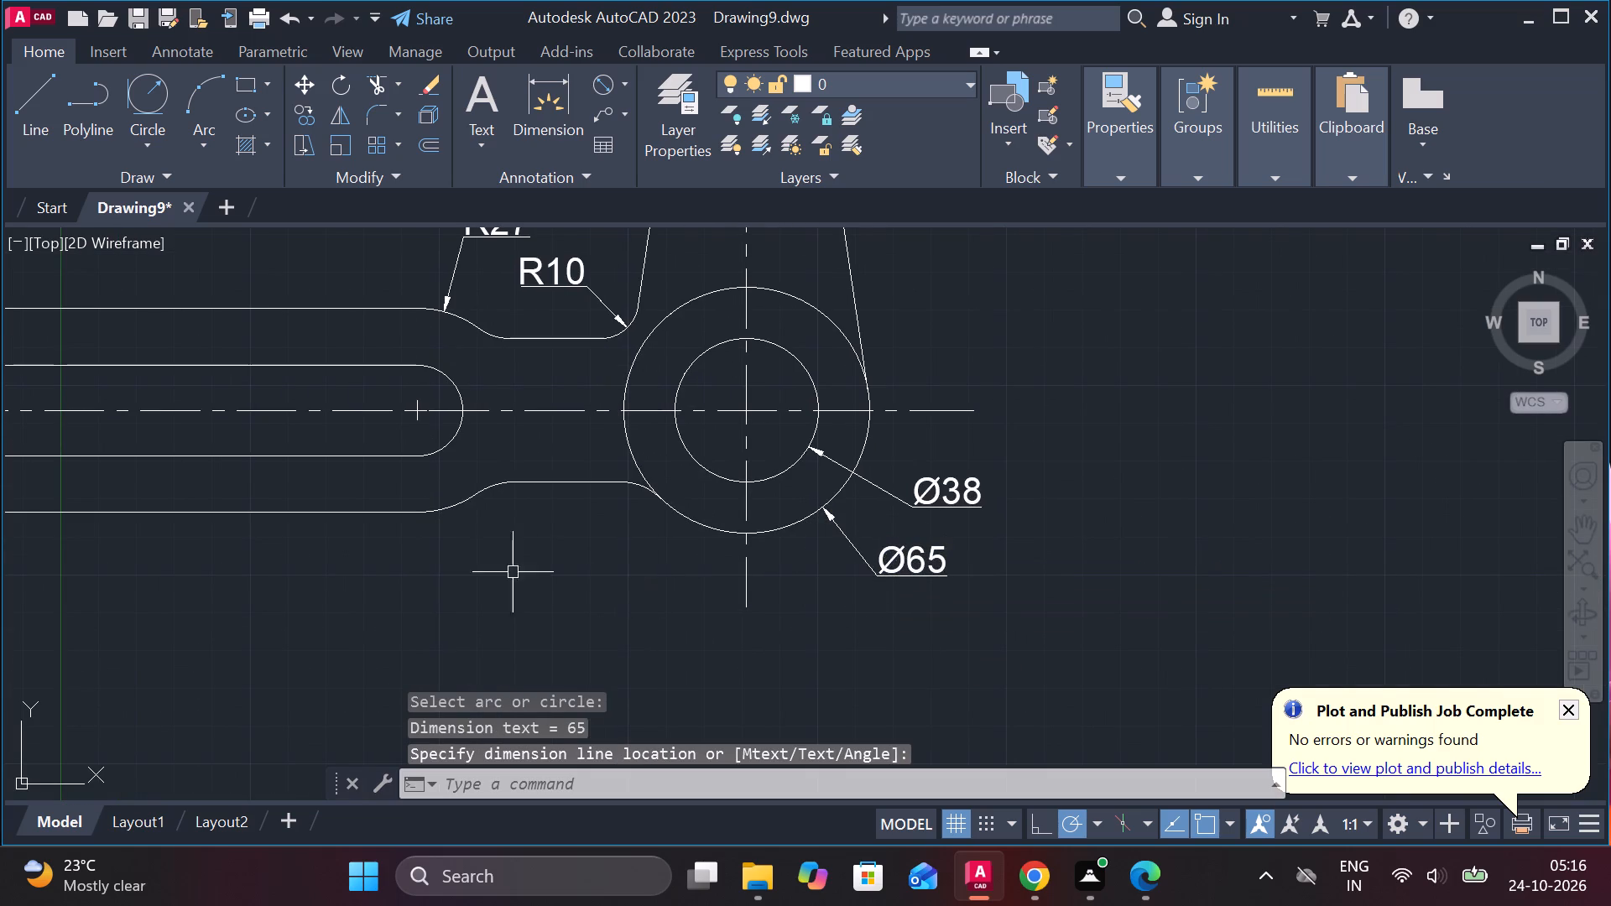
Add a diameter dimension to the small inner circle at the top of the upright arm.
scroll(483, 560, down, 1)
middle_drag(559, 647, 563, 674)
key(space)
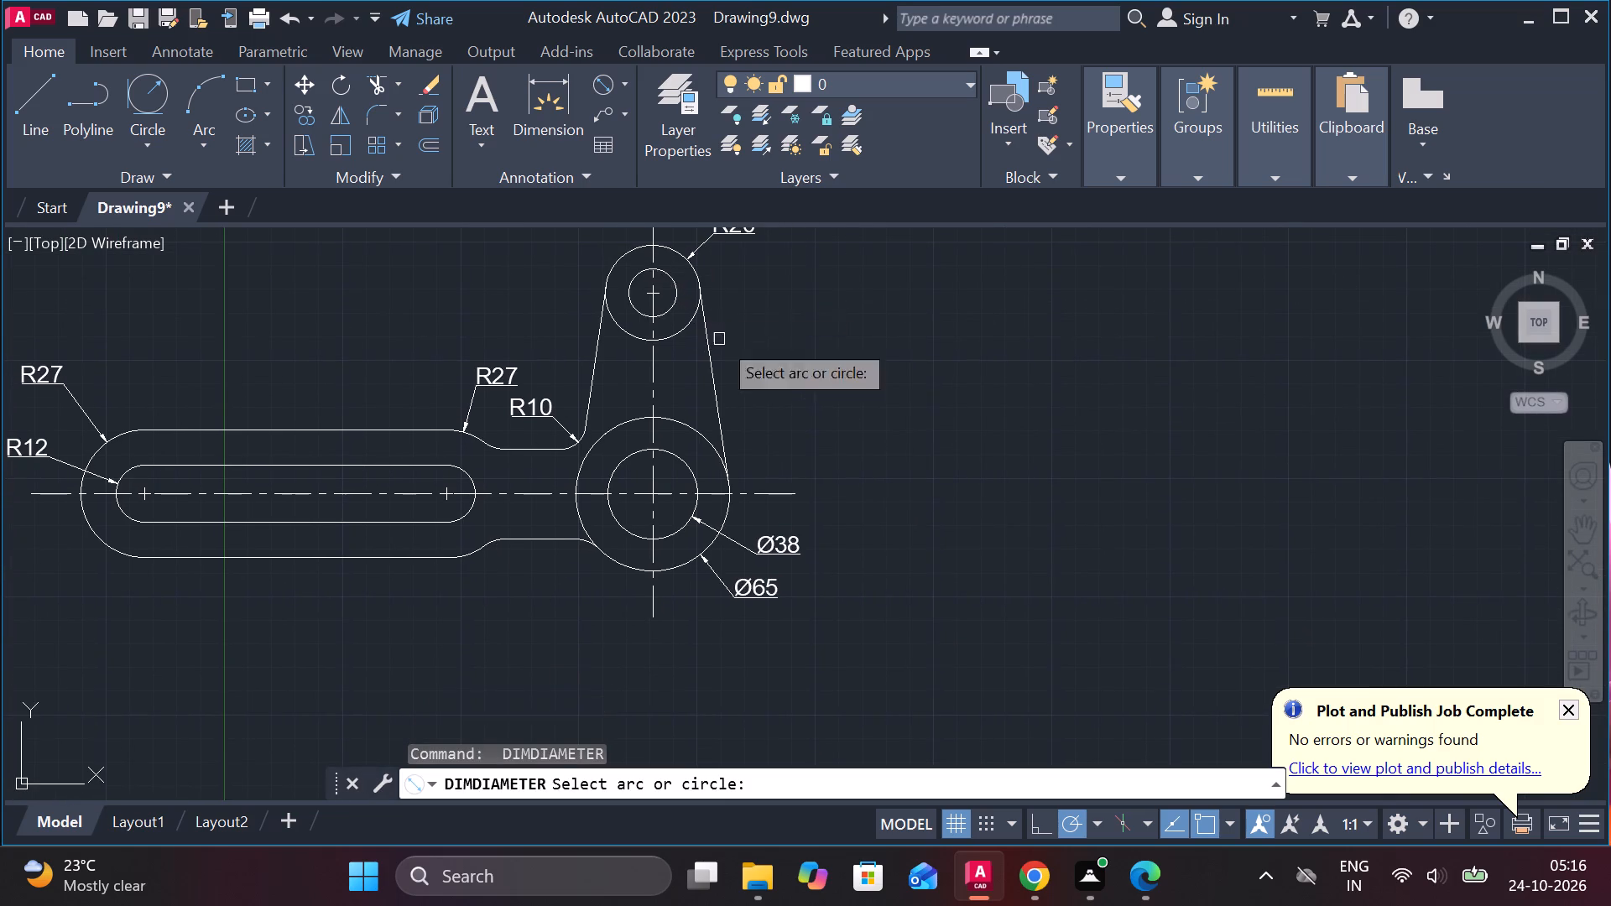
middle_drag(756, 410, 764, 452)
click(632, 324)
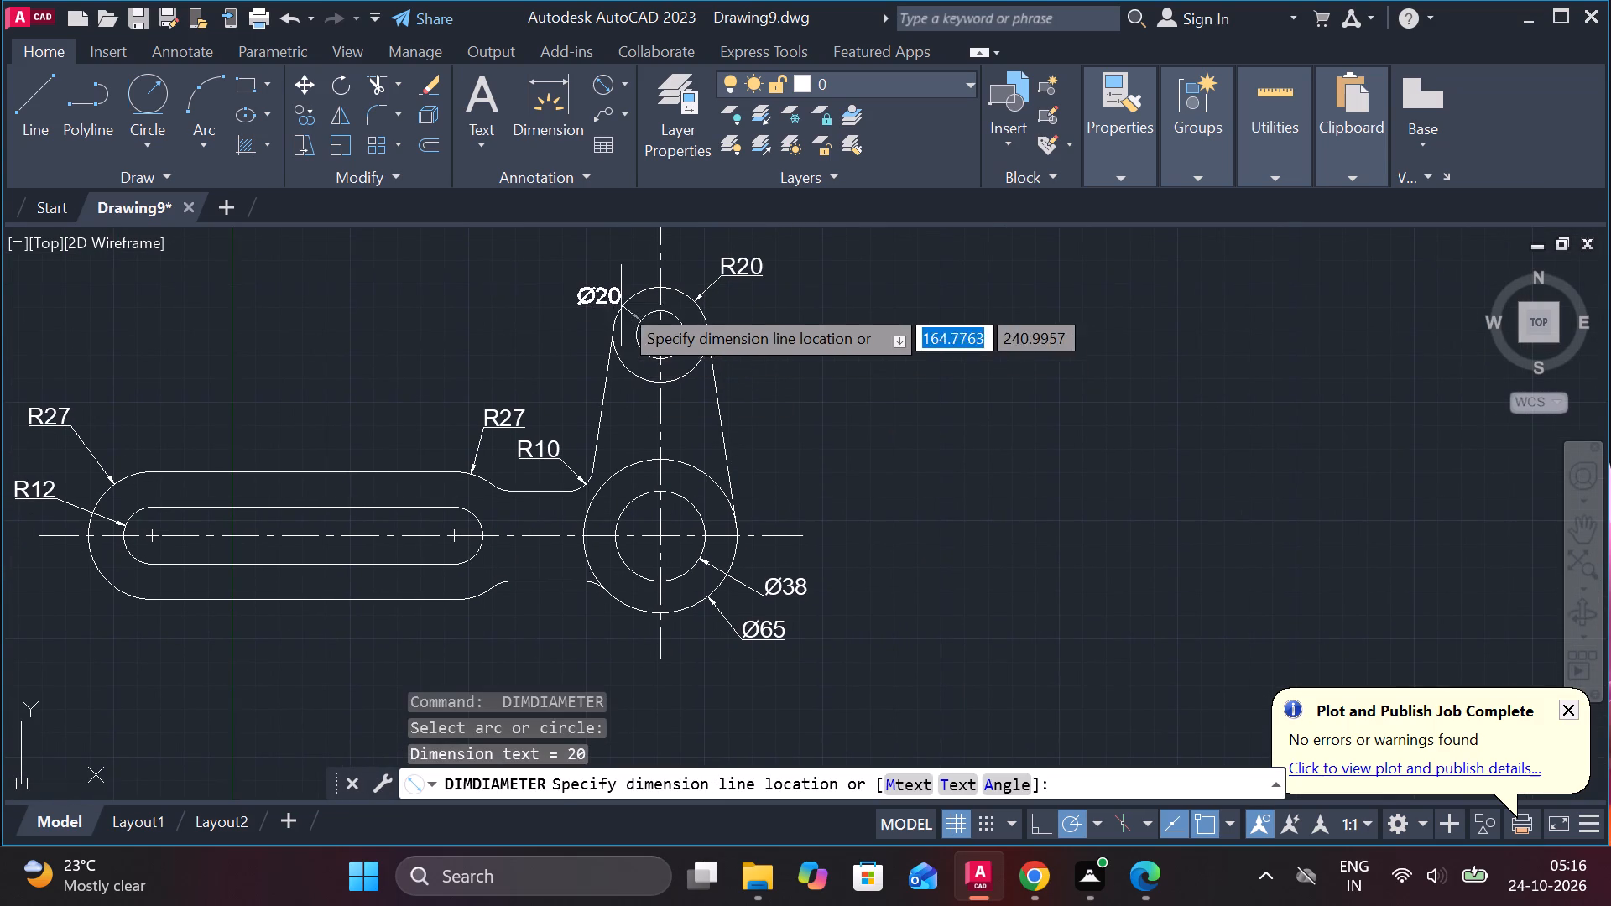
click(587, 283)
Add a vertical linear dimension for the slot's width, placed inside the slot between its straight edges.
scroll(803, 367, down, 2)
scroll(750, 419, up, 2)
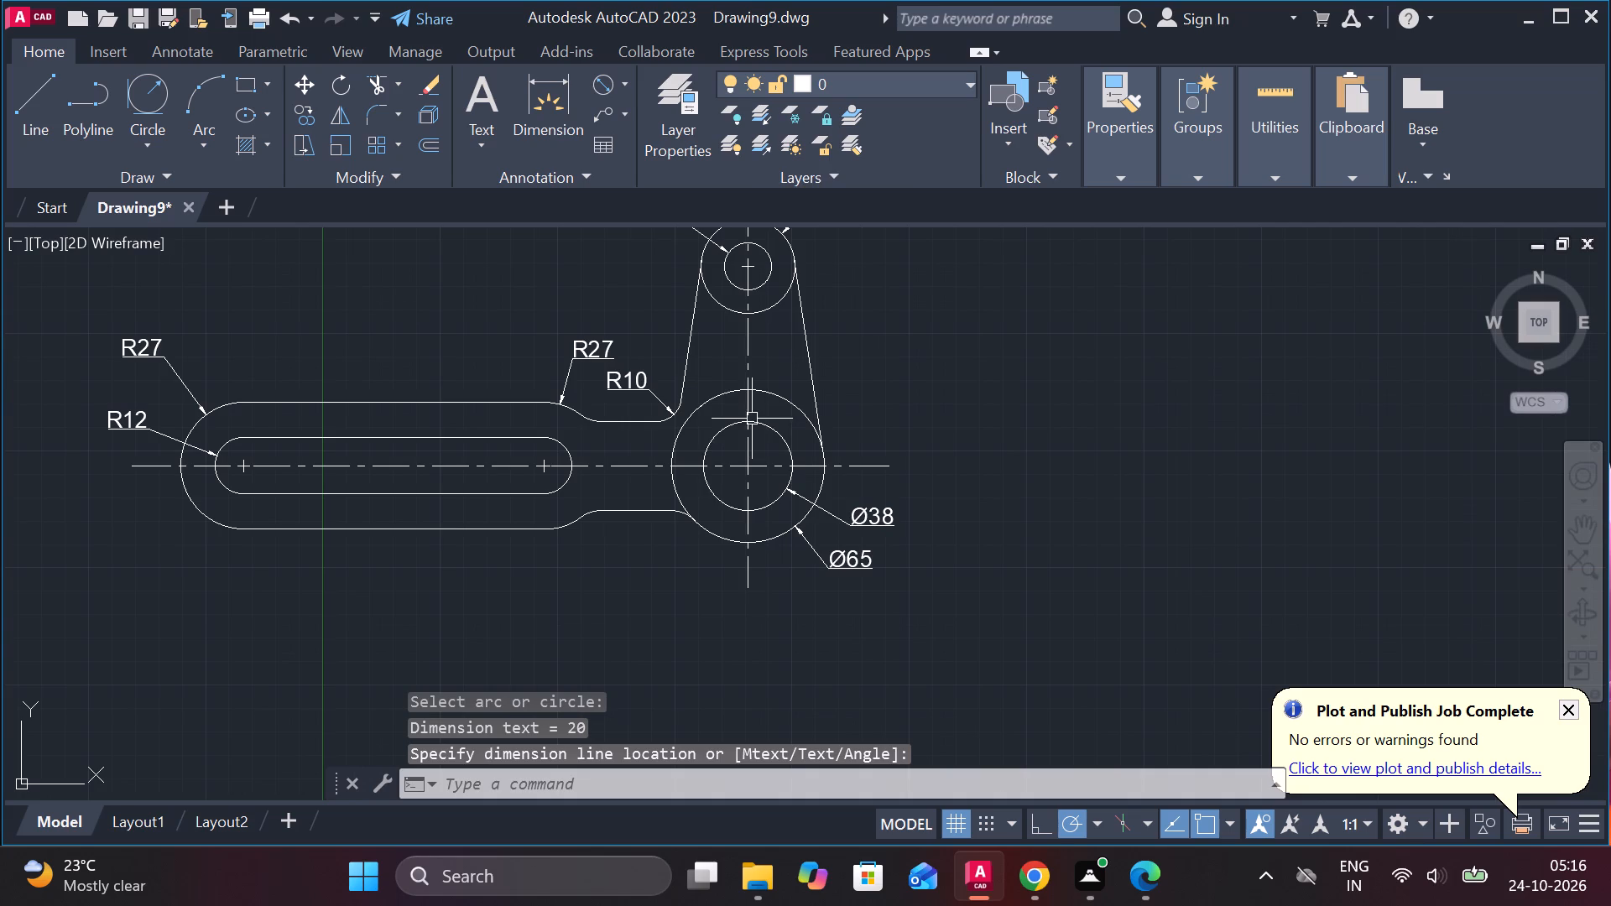
click(626, 82)
click(651, 135)
scroll(543, 495, down, 1)
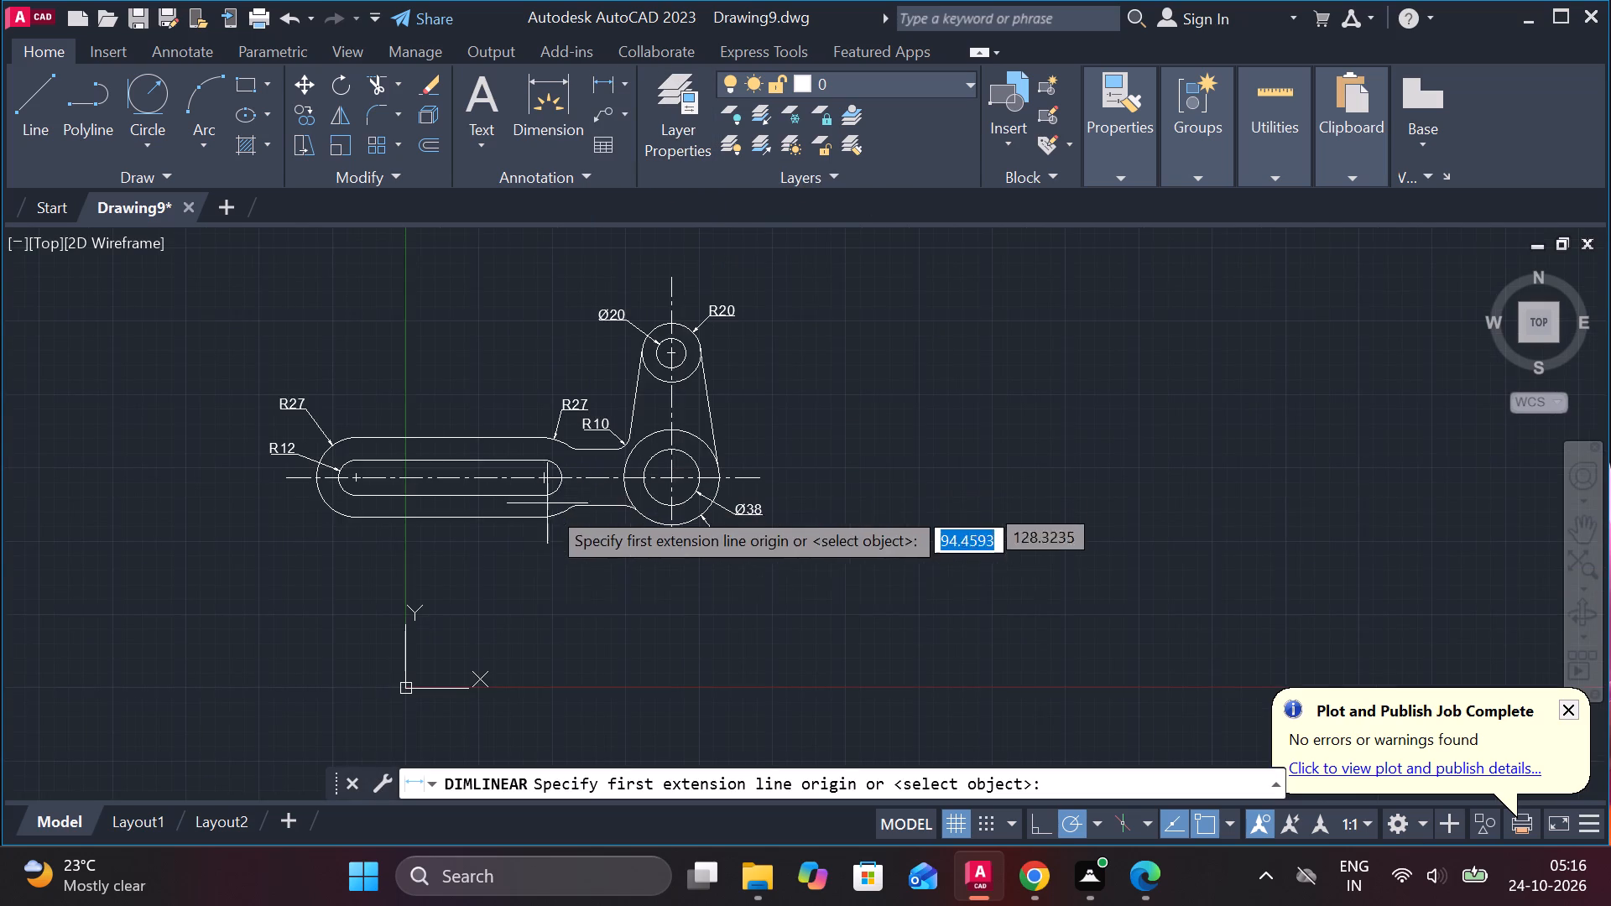
middle_drag(523, 548, 824, 557)
scroll(745, 463, up, 2)
click(748, 459)
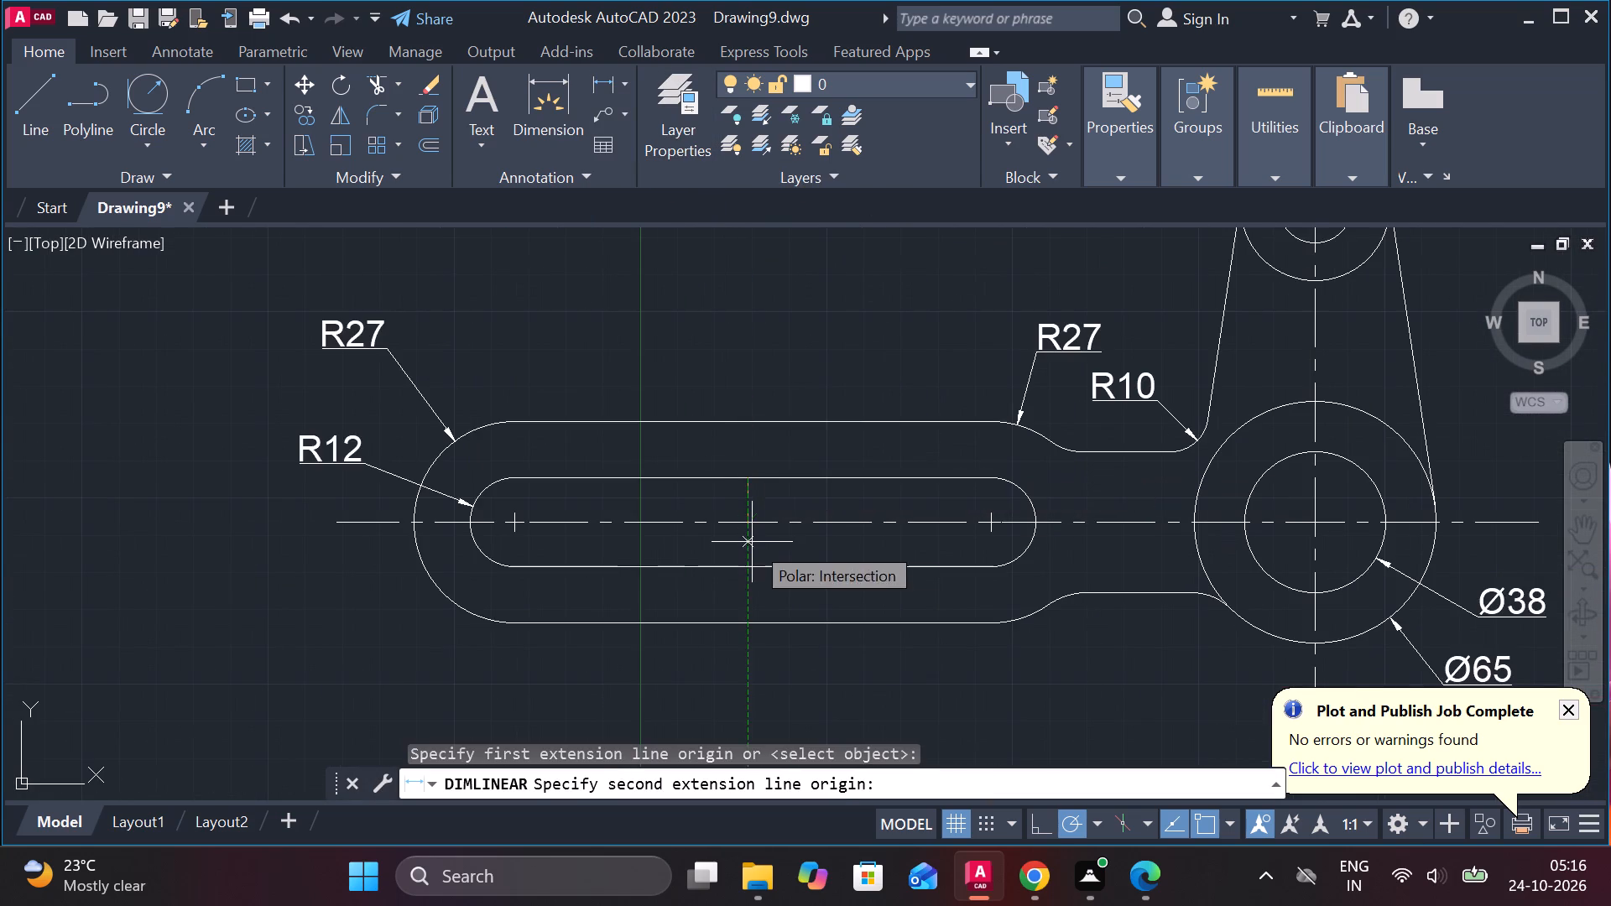
click(752, 559)
click(723, 537)
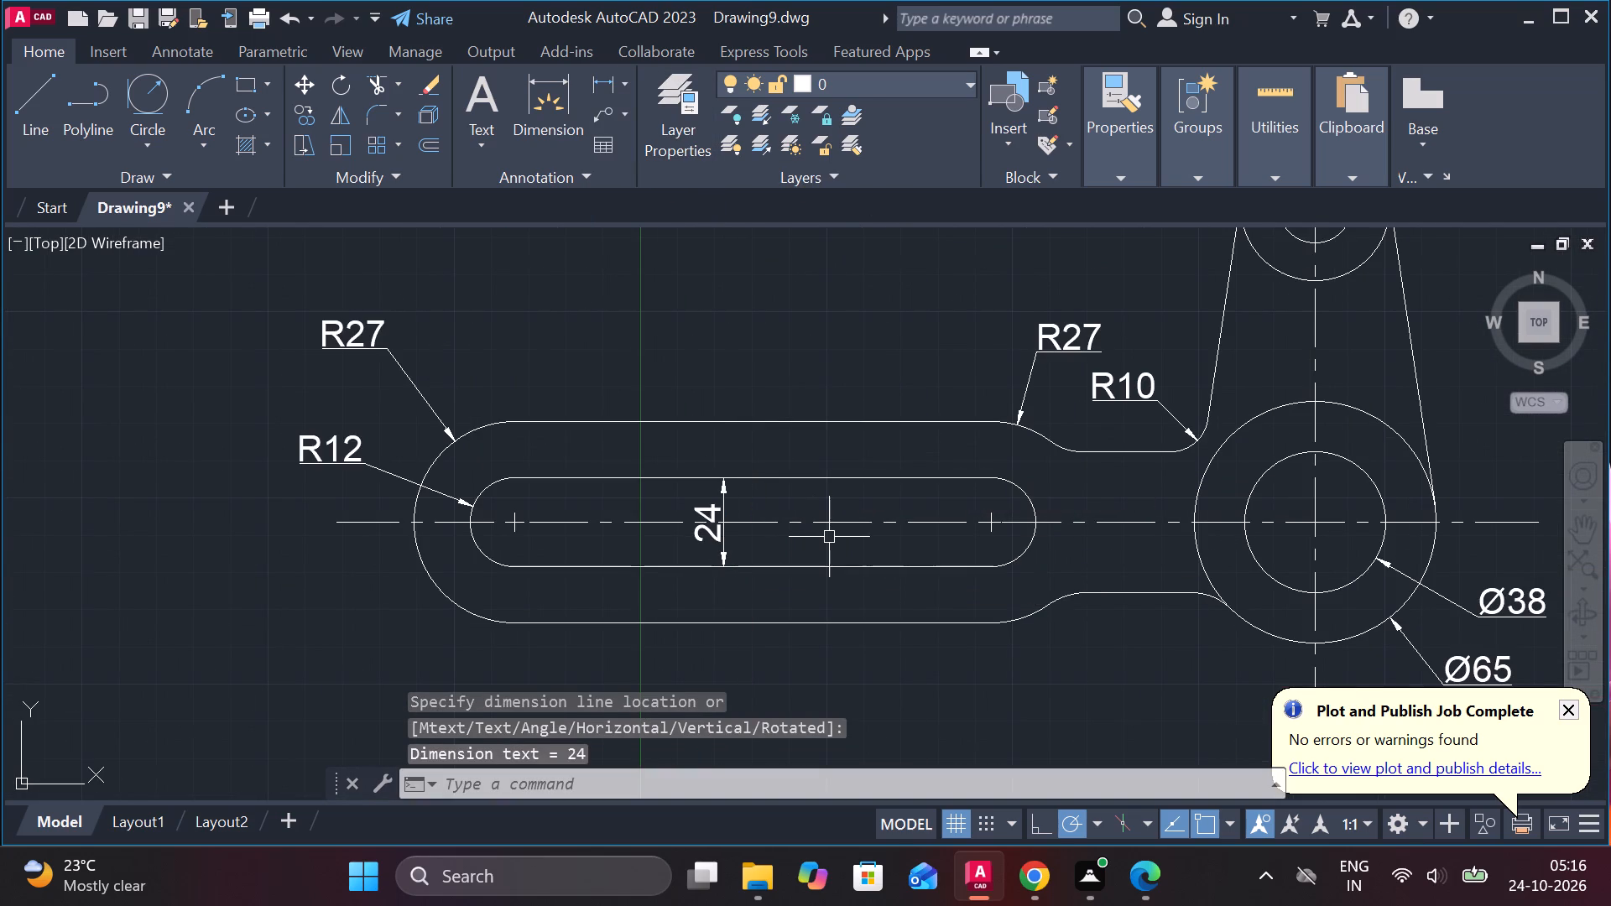
Add a horizontal linear dimension between the slot's two end-arc centres, placed below the arm.
scroll(847, 556, down, 1)
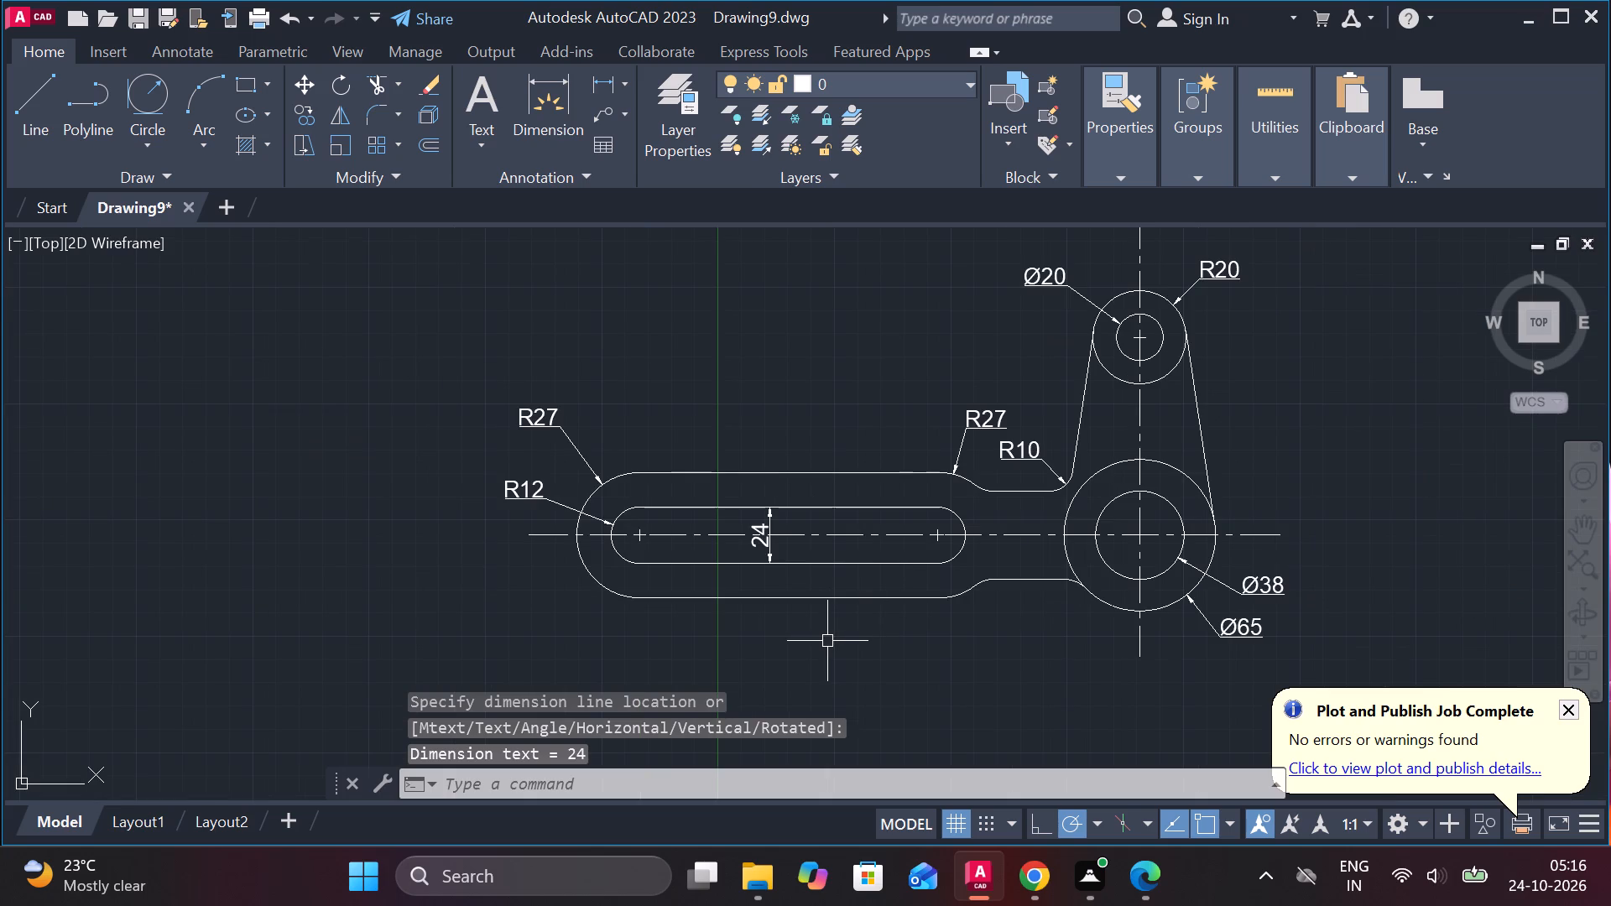
key(space)
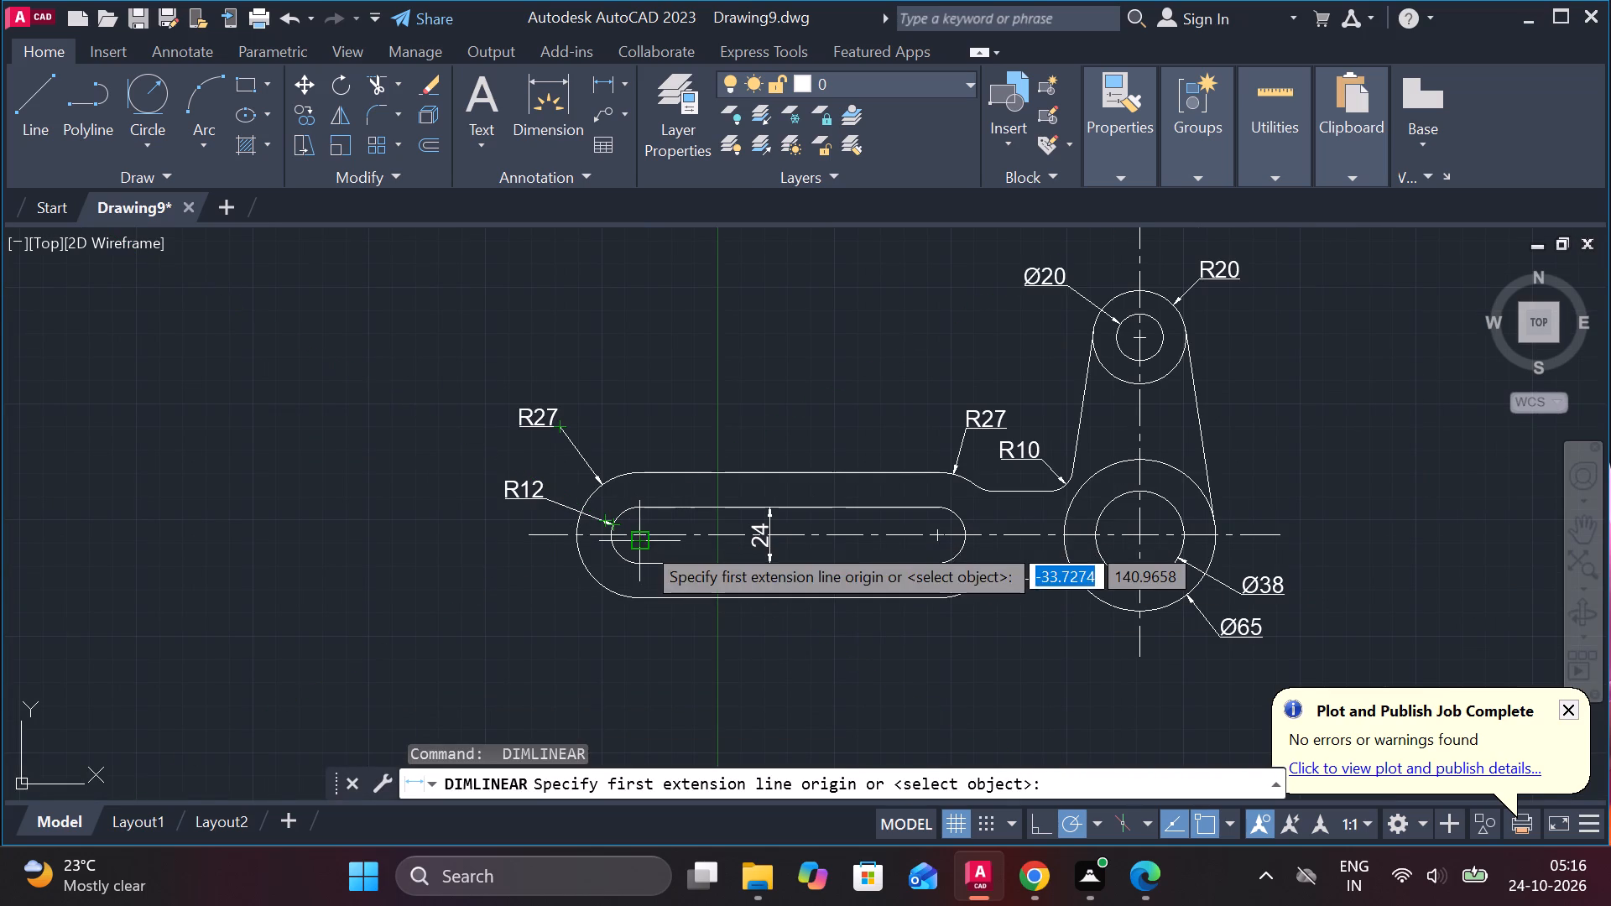
scroll(644, 536, up, 1)
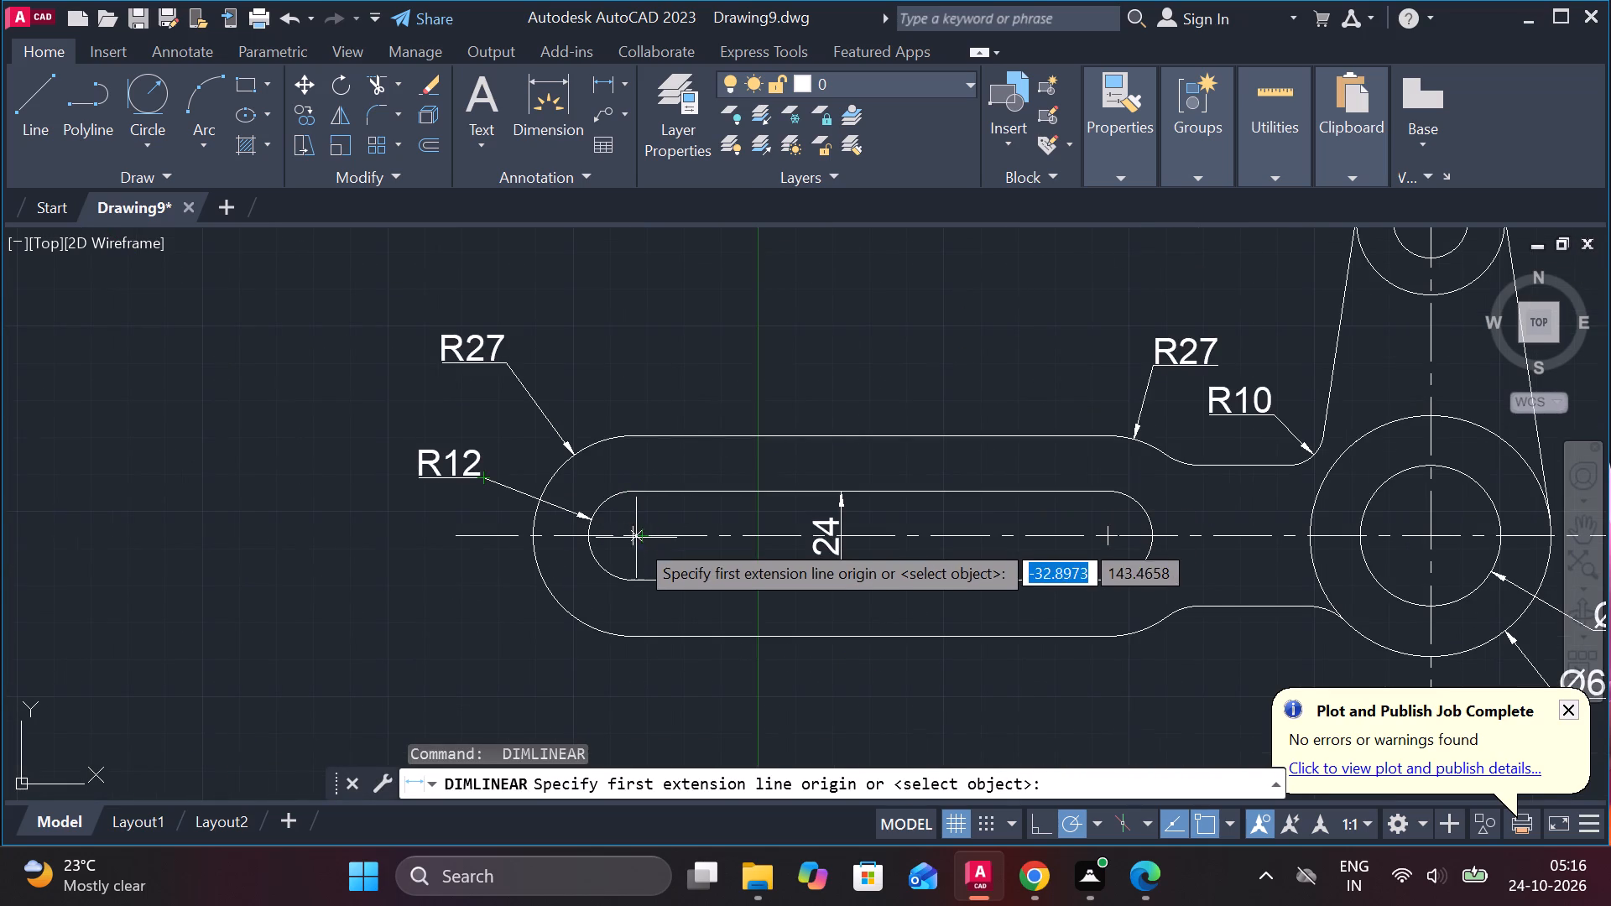
click(636, 539)
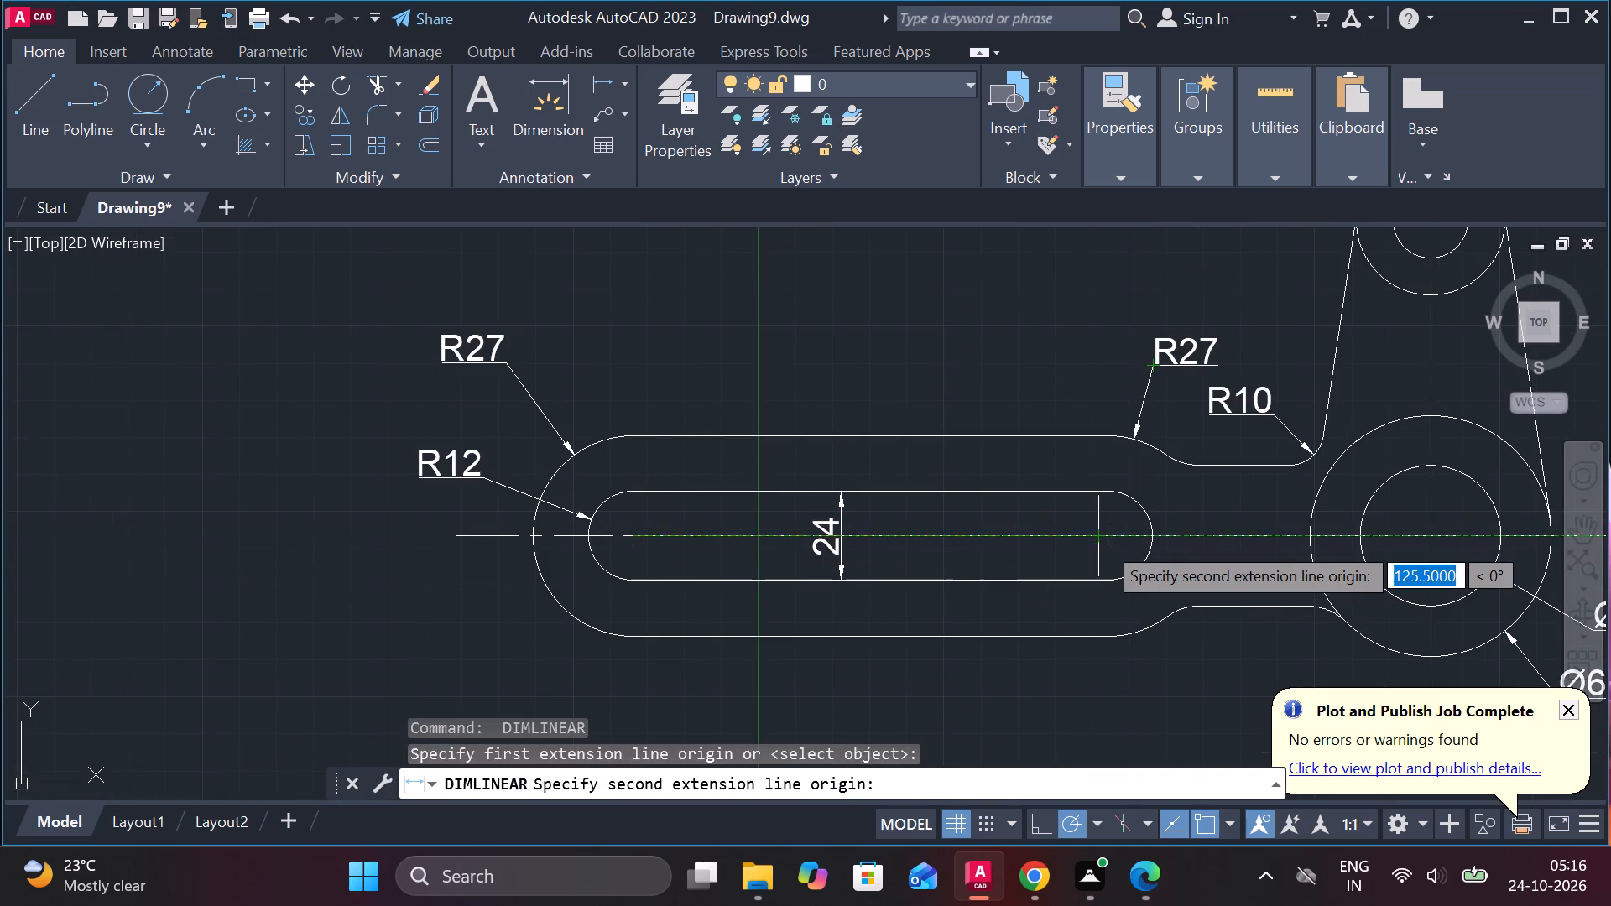
click(1104, 542)
middle_drag(1022, 666, 1009, 656)
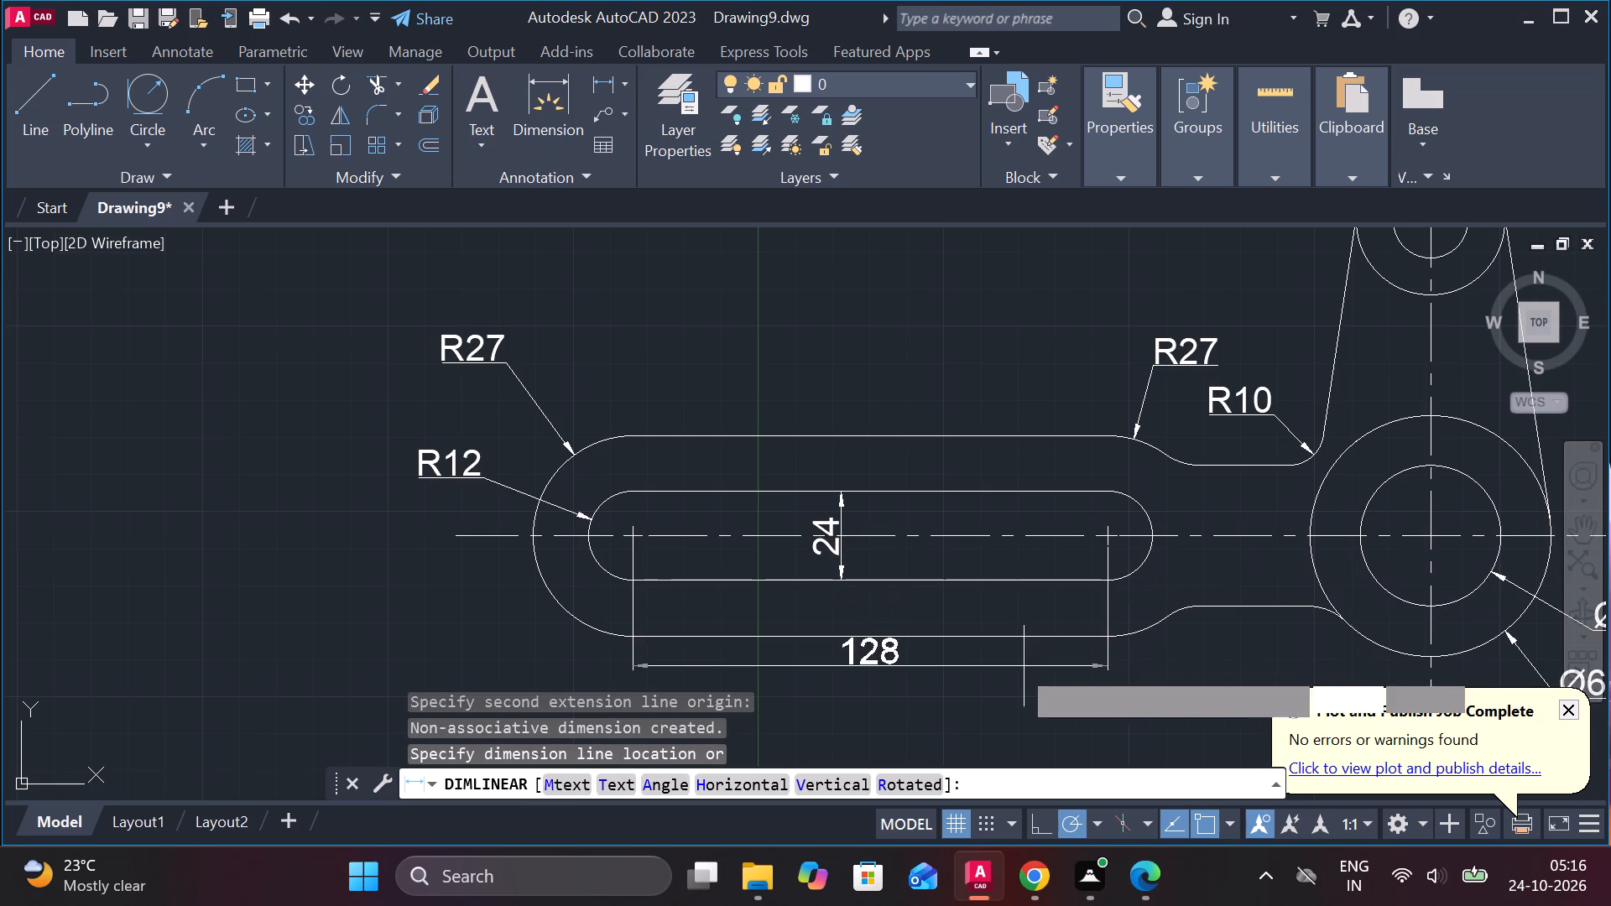
middle_drag(1009, 656, 981, 575)
middle_drag(896, 609, 790, 480)
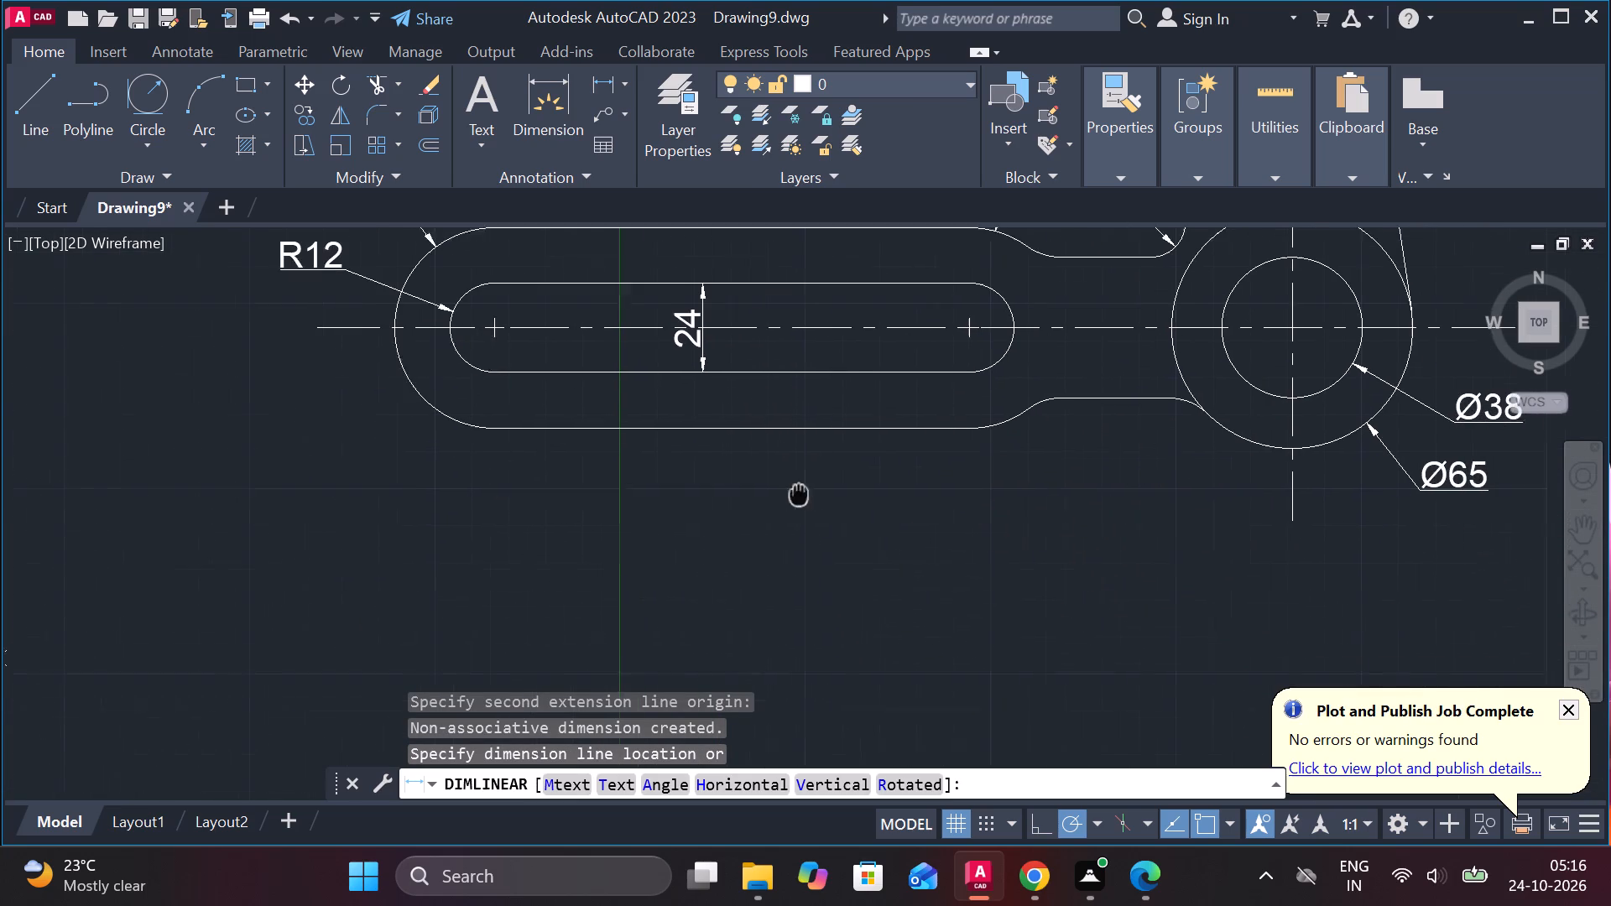
click(763, 514)
Add a horizontal linear dimension from the slot's right end-arc centre to the concentric circles' centre, in line with the slot's centre-distance dimension.
key(space)
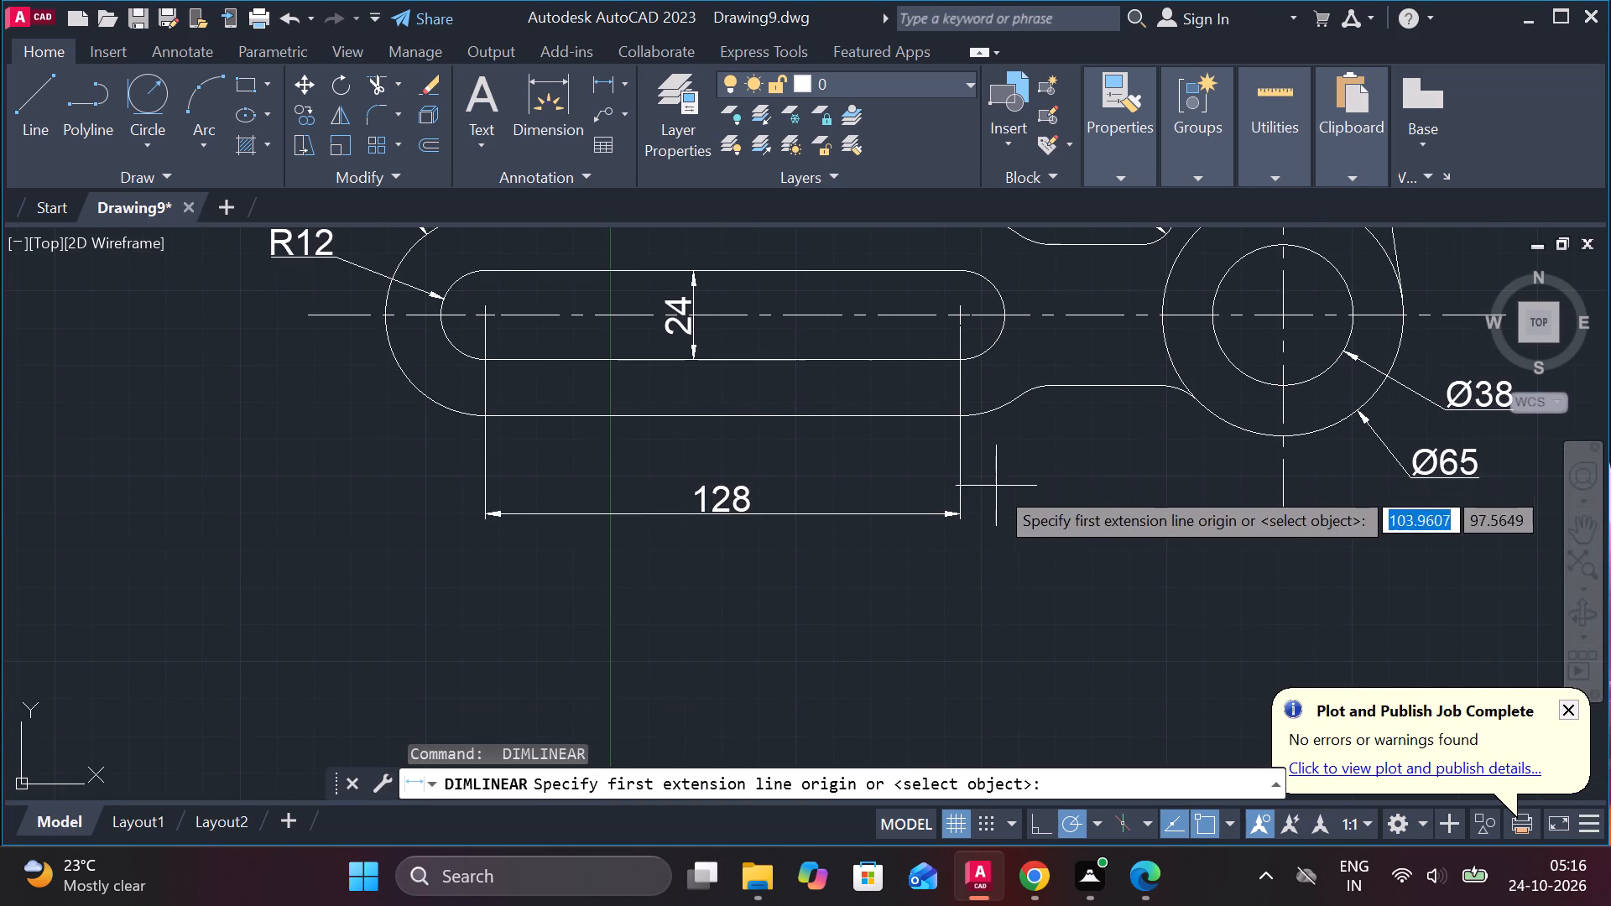
click(966, 477)
click(1278, 470)
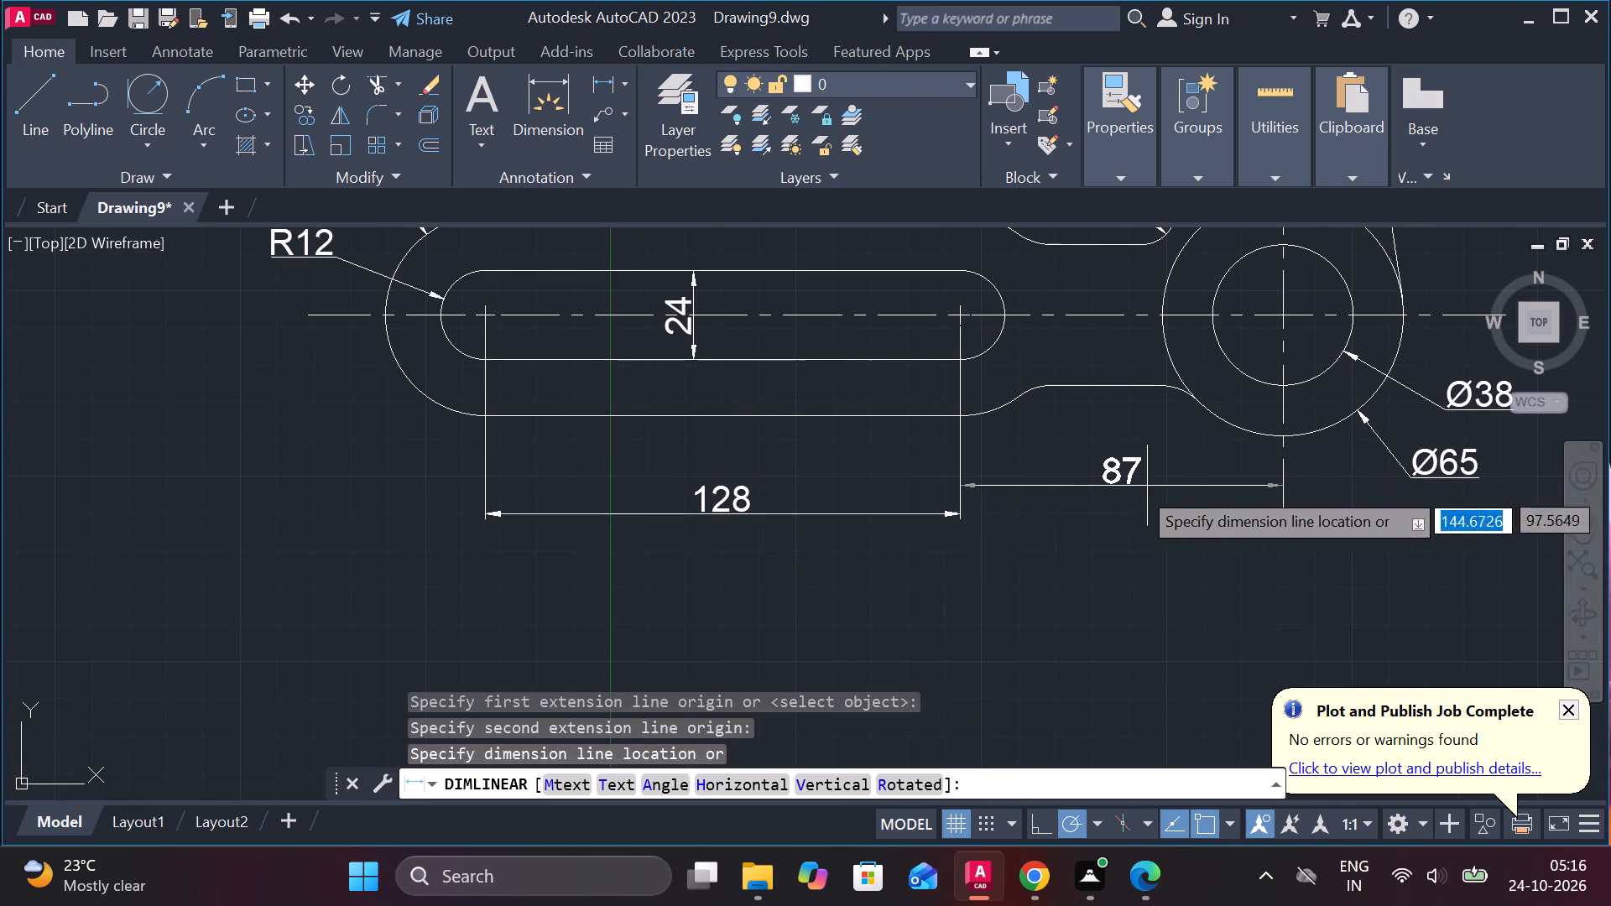
click(962, 513)
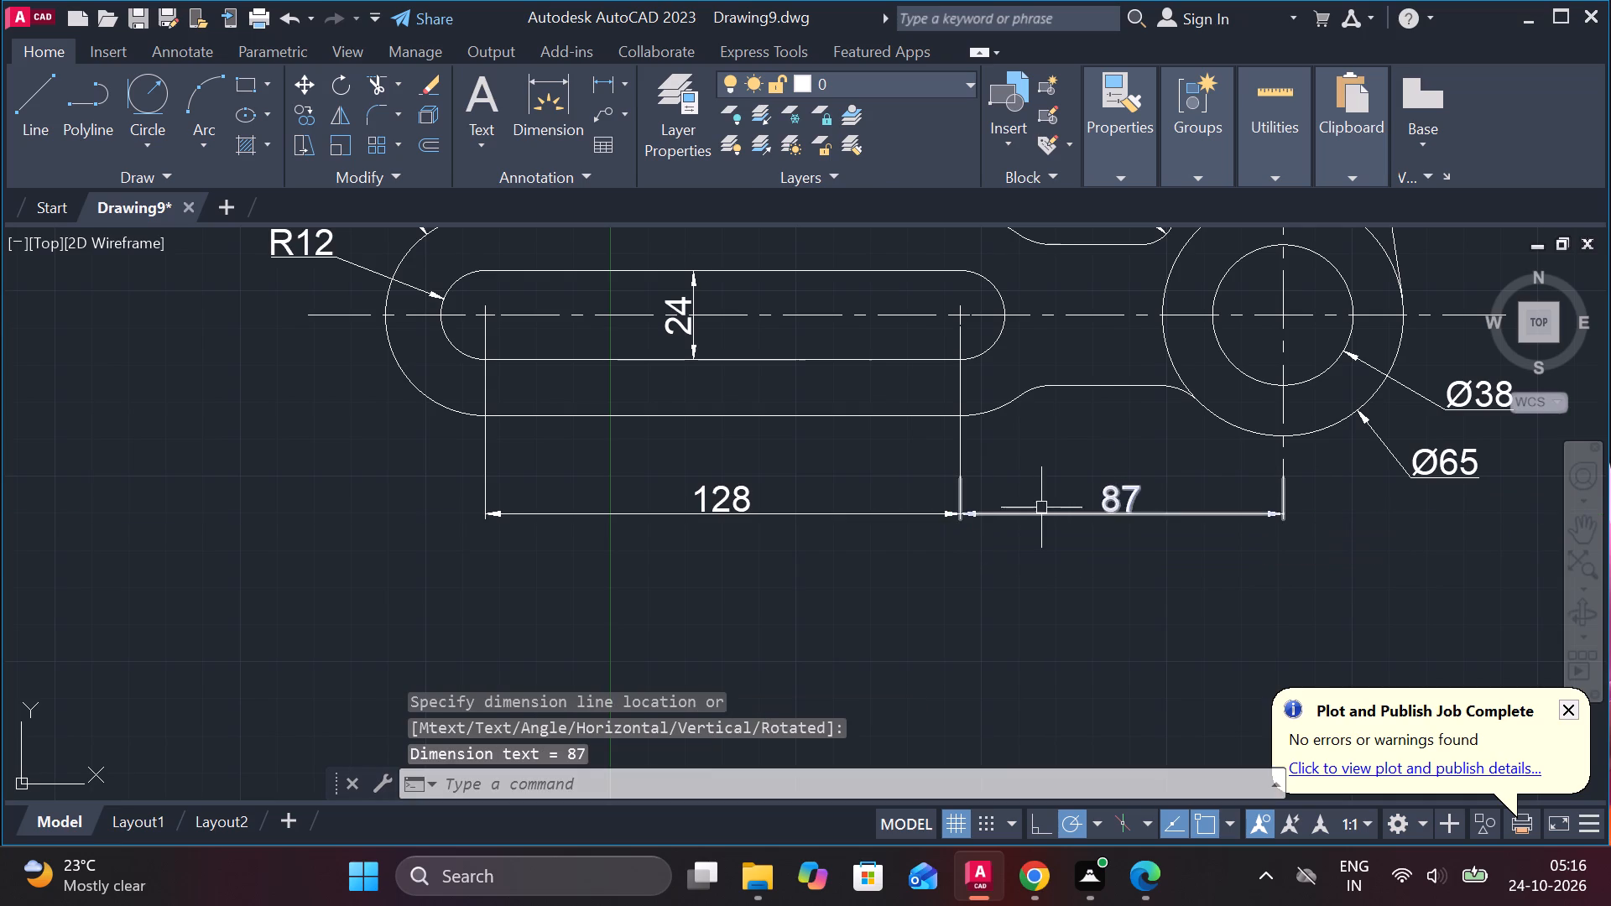
Add a vertical linear dimension between the small top circle's centre and the concentric circles' centre, placed right of the upright arm.
scroll(1045, 508, down, 1)
middle_drag(1164, 536, 921, 574)
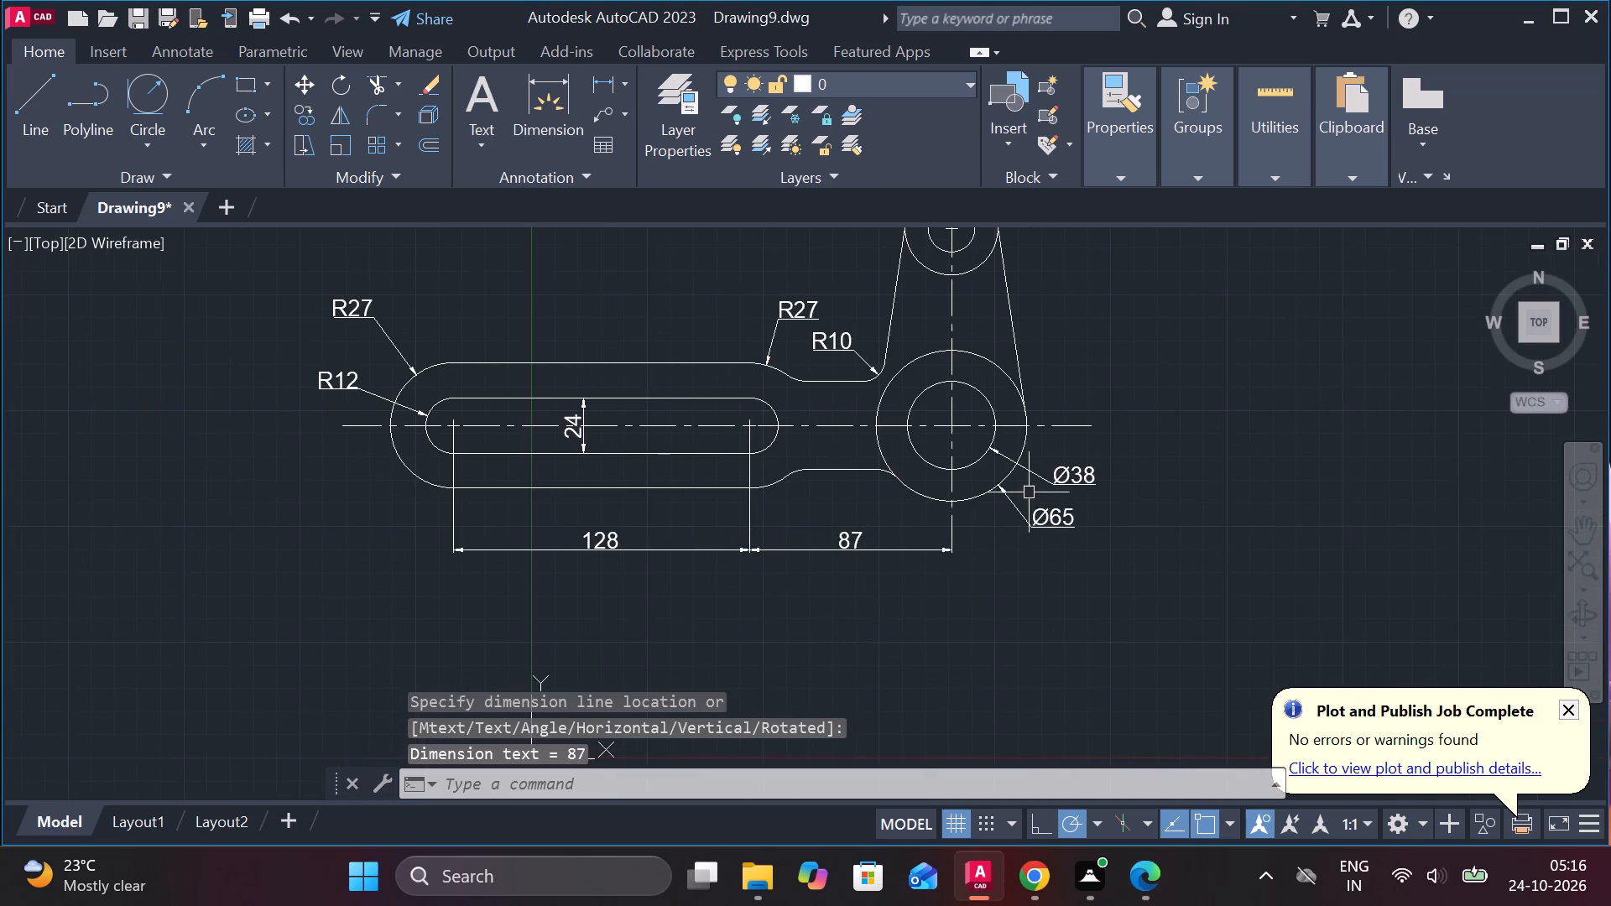
middle_drag(980, 565, 939, 633)
key(space)
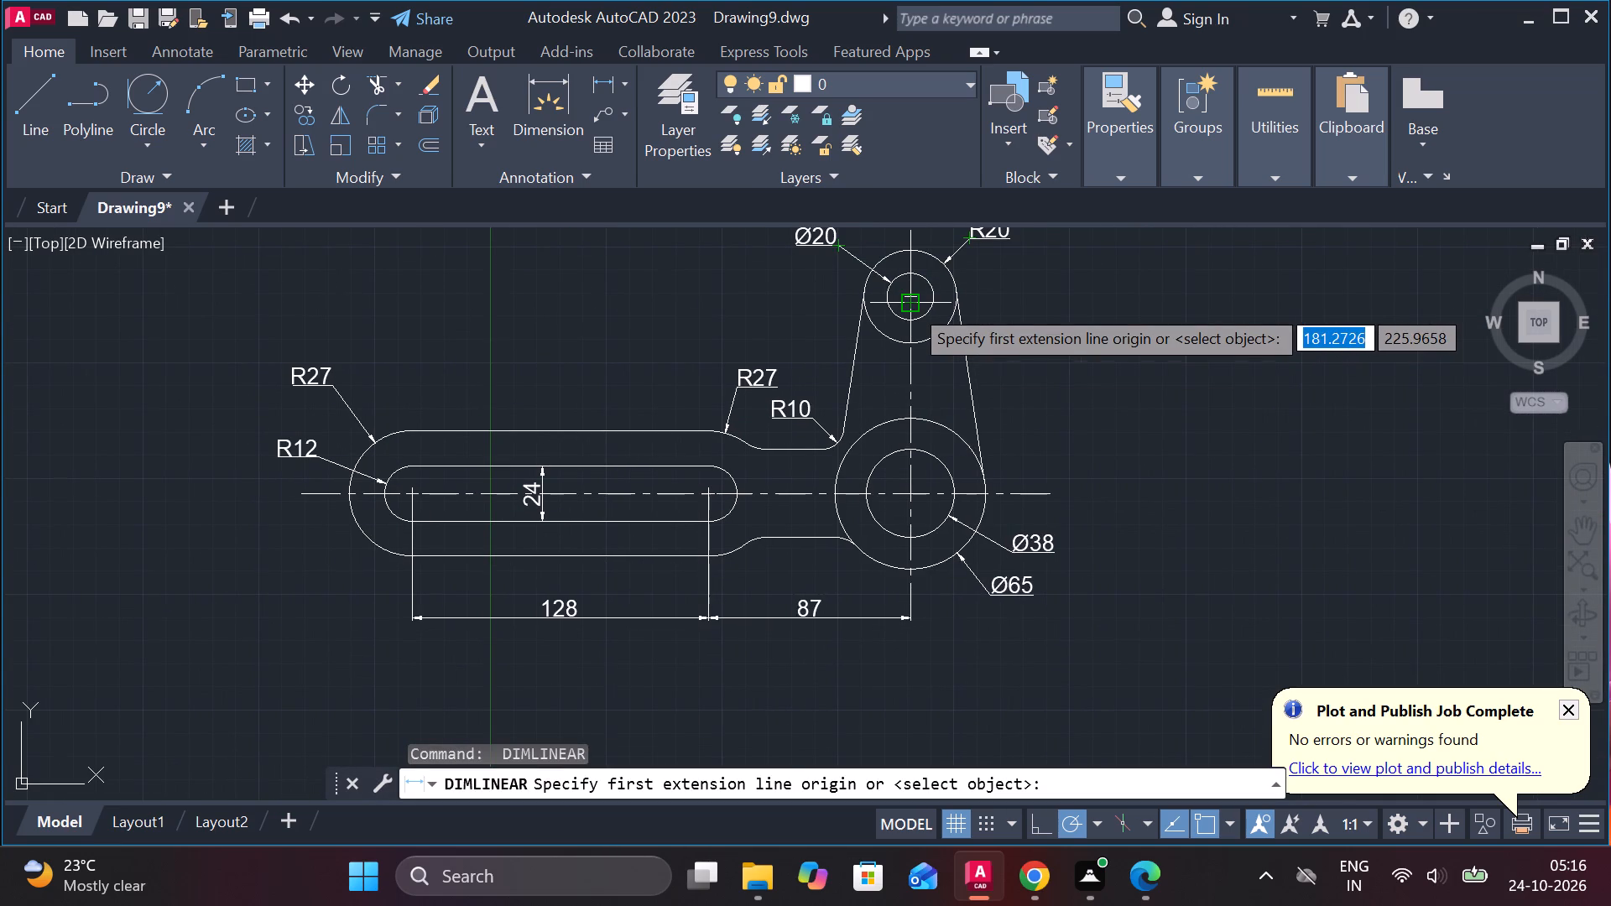
scroll(910, 305, up, 2)
click(905, 287)
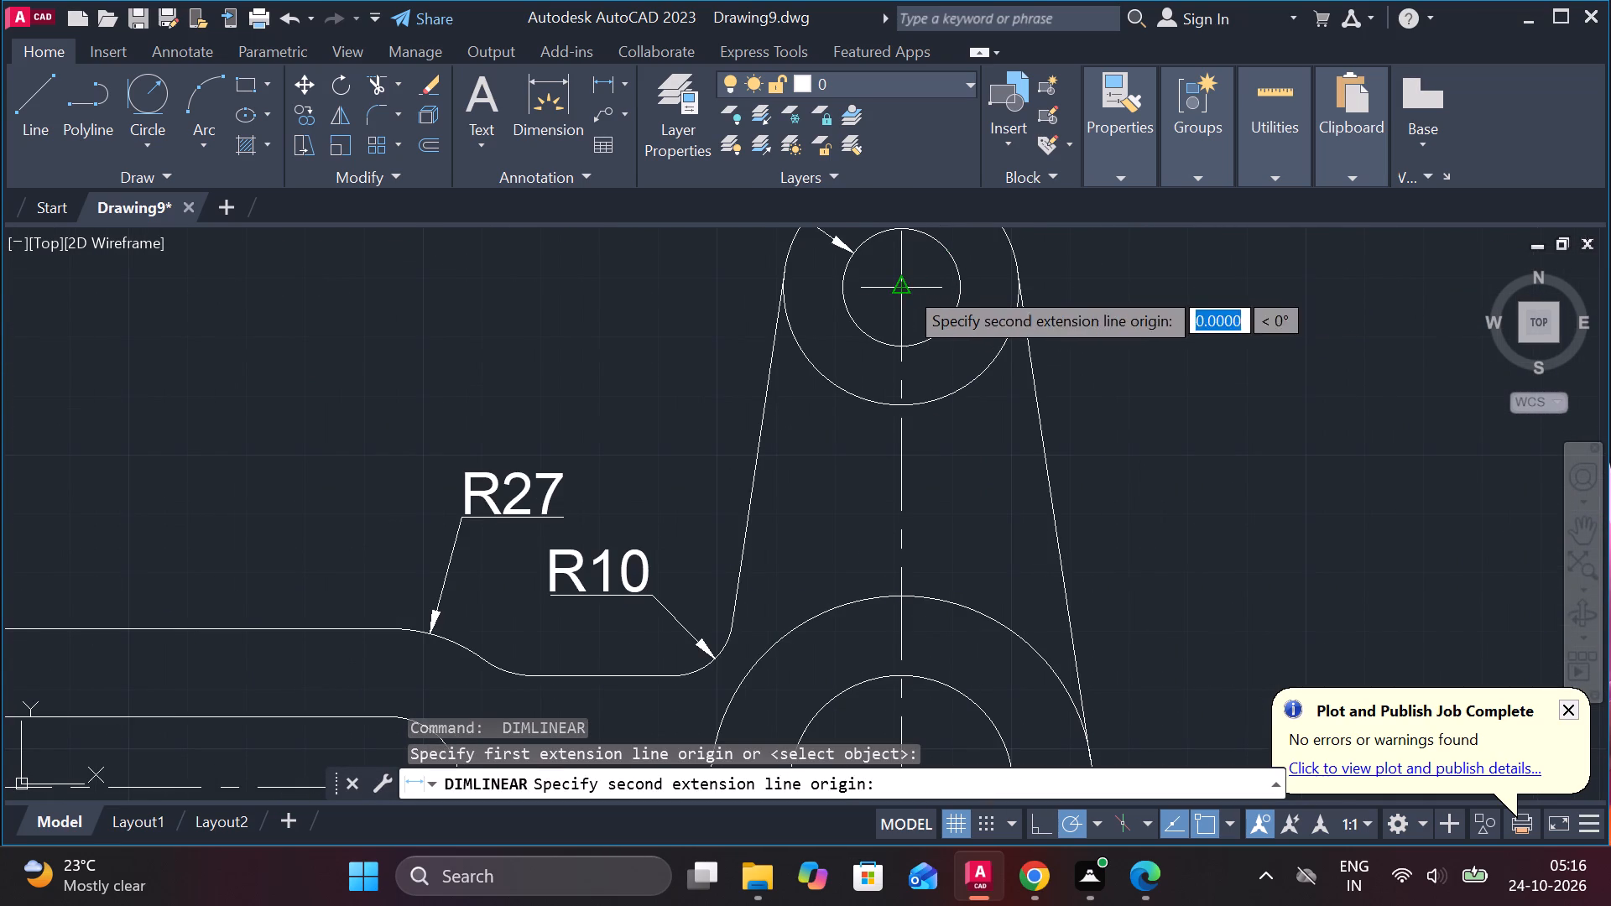
scroll(909, 534, down, 2)
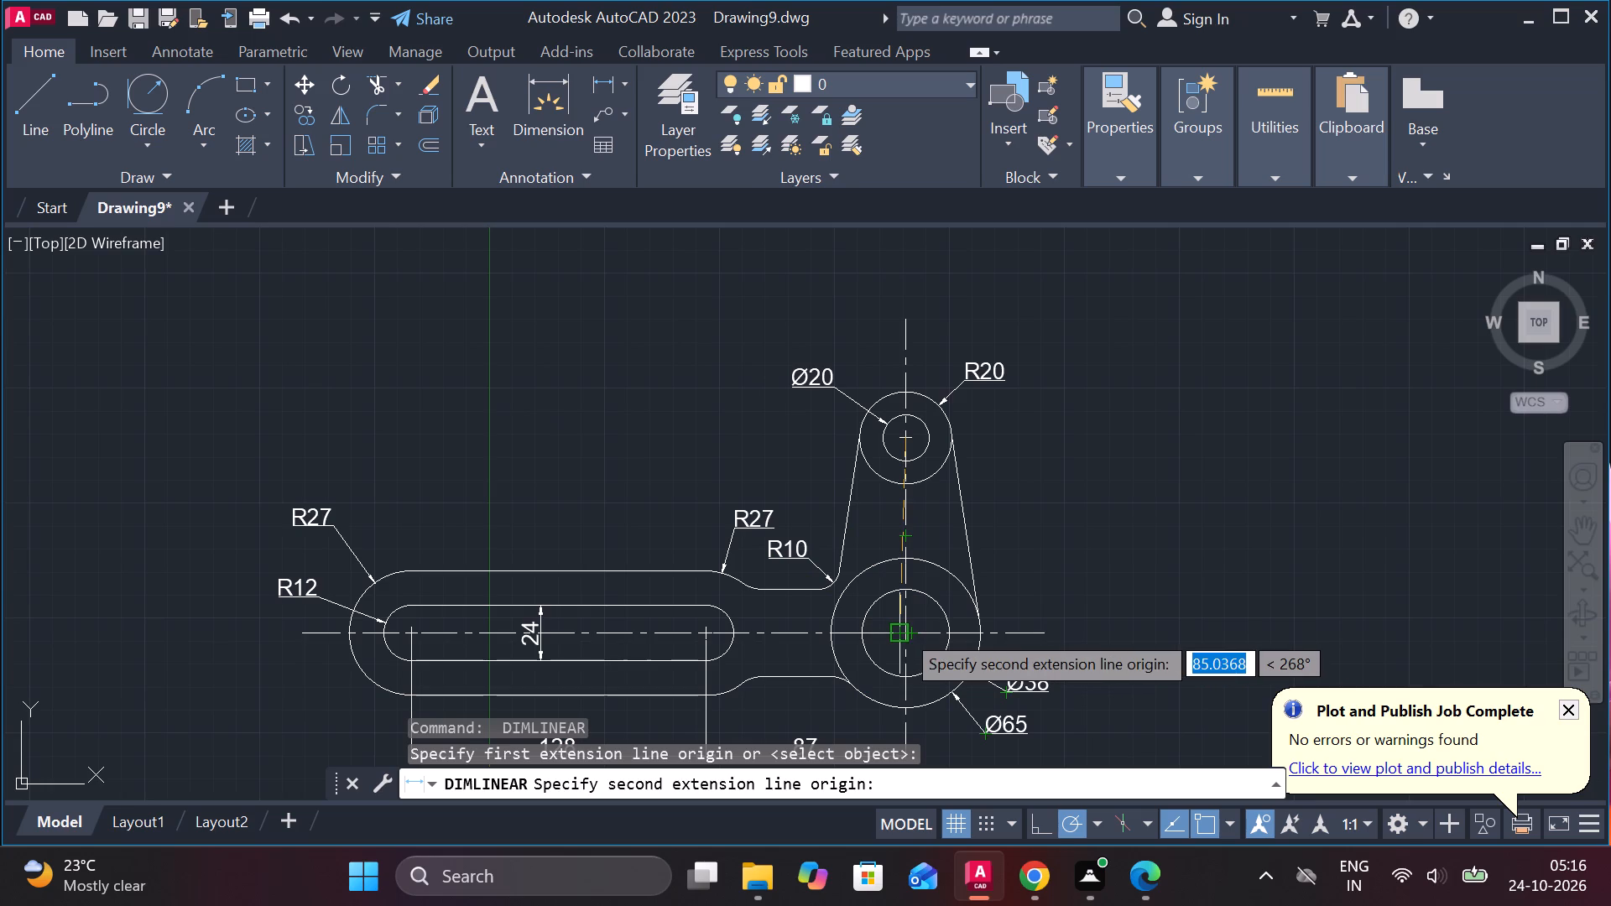
scroll(910, 629, up, 2)
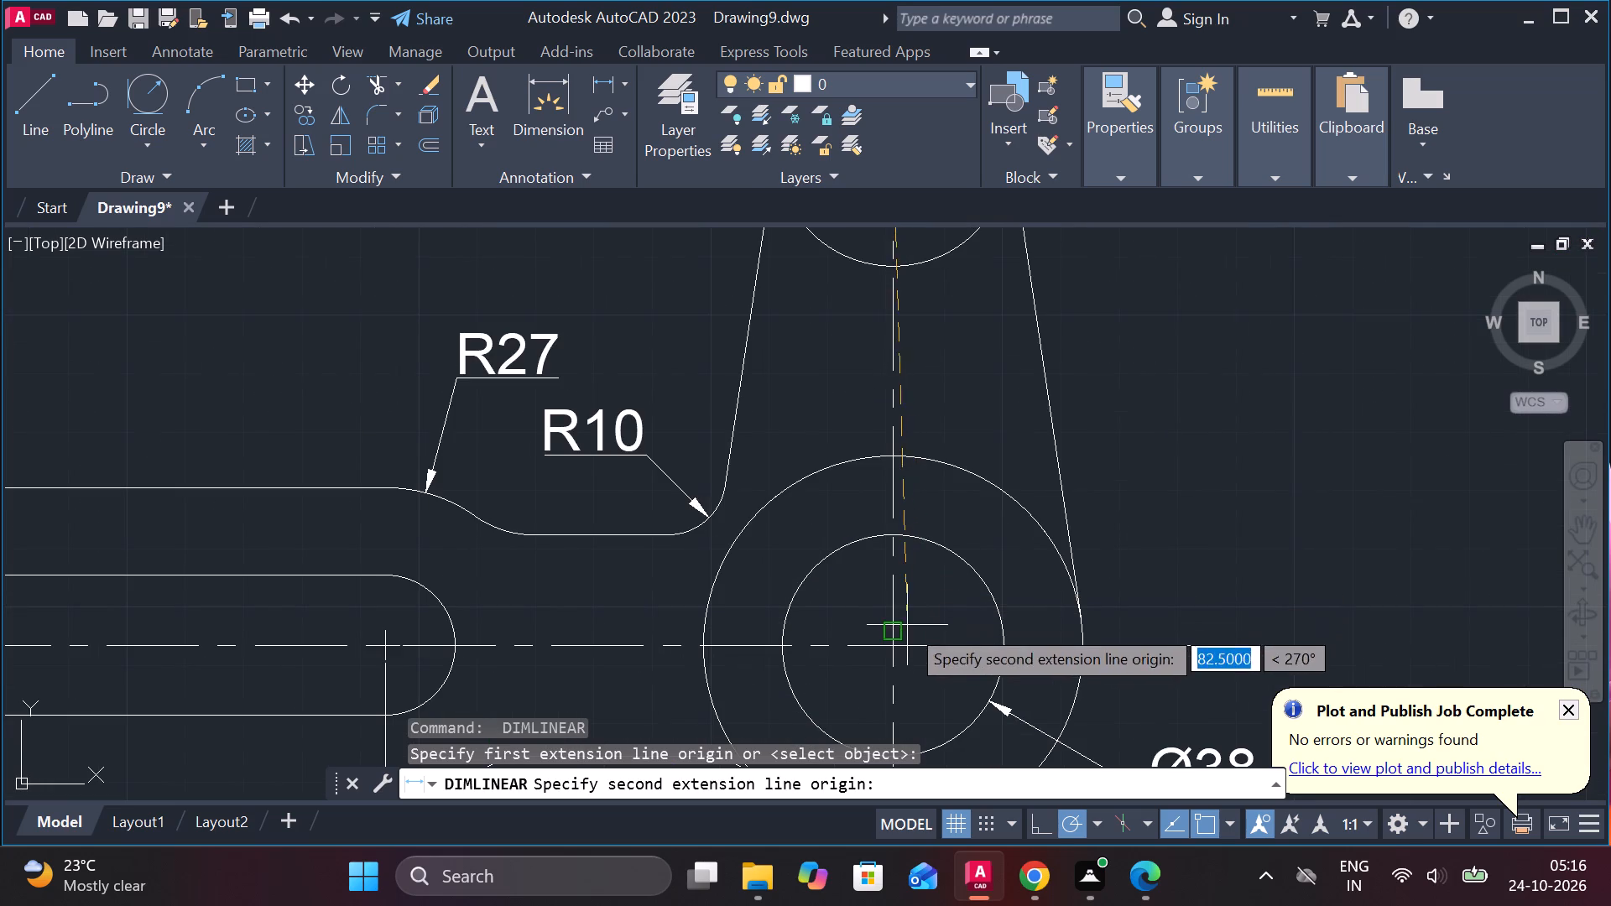
click(897, 650)
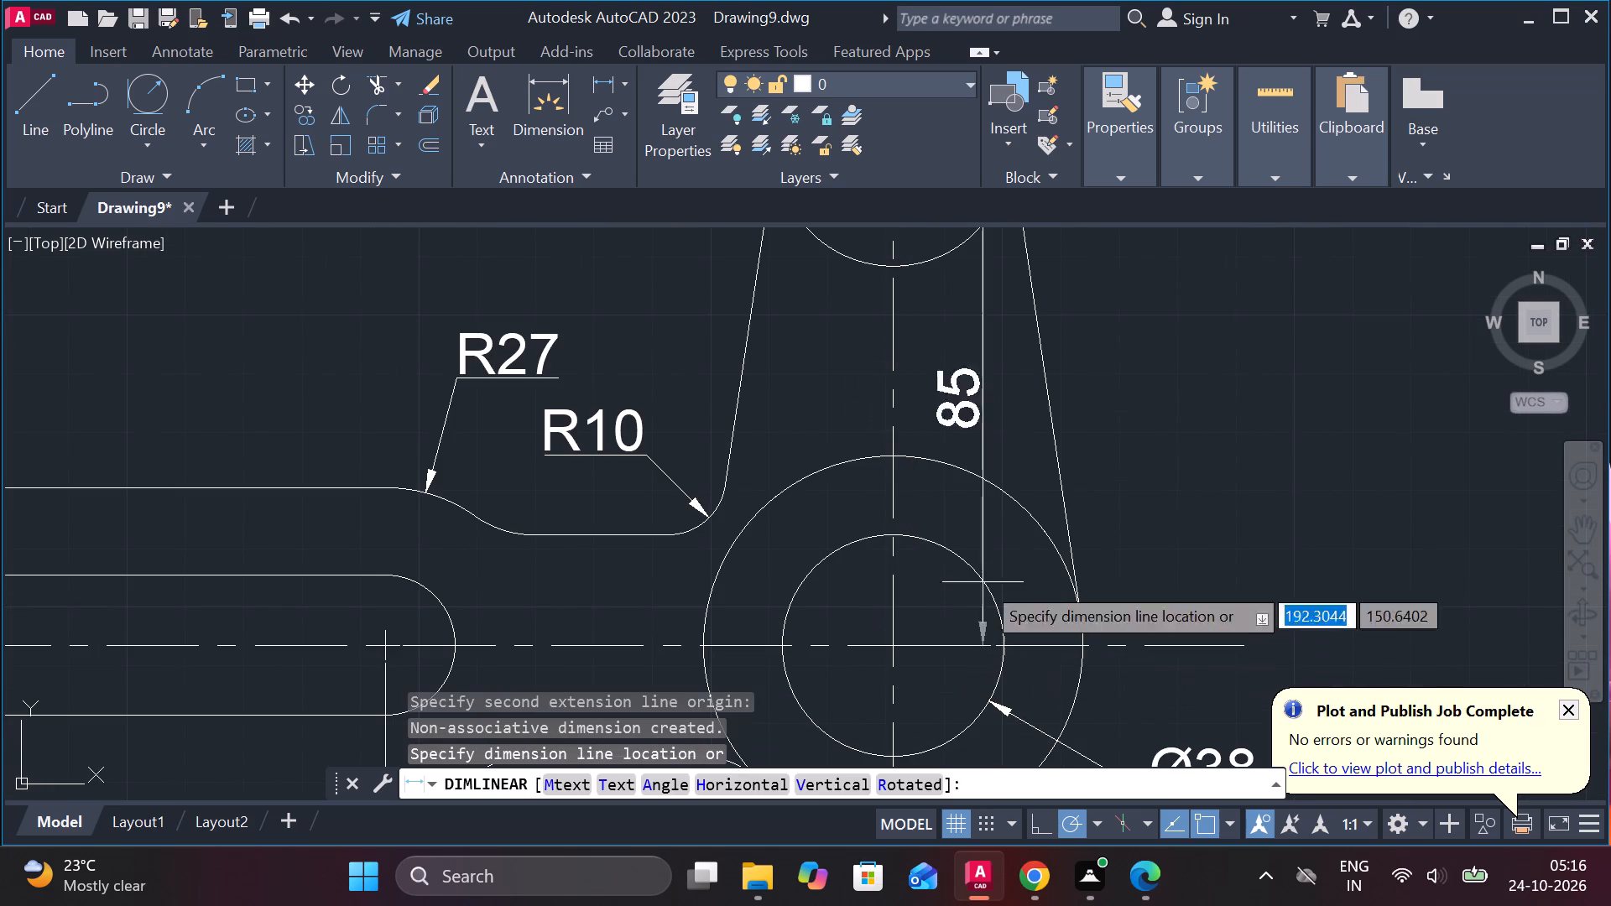
scroll(1151, 478, down, 1)
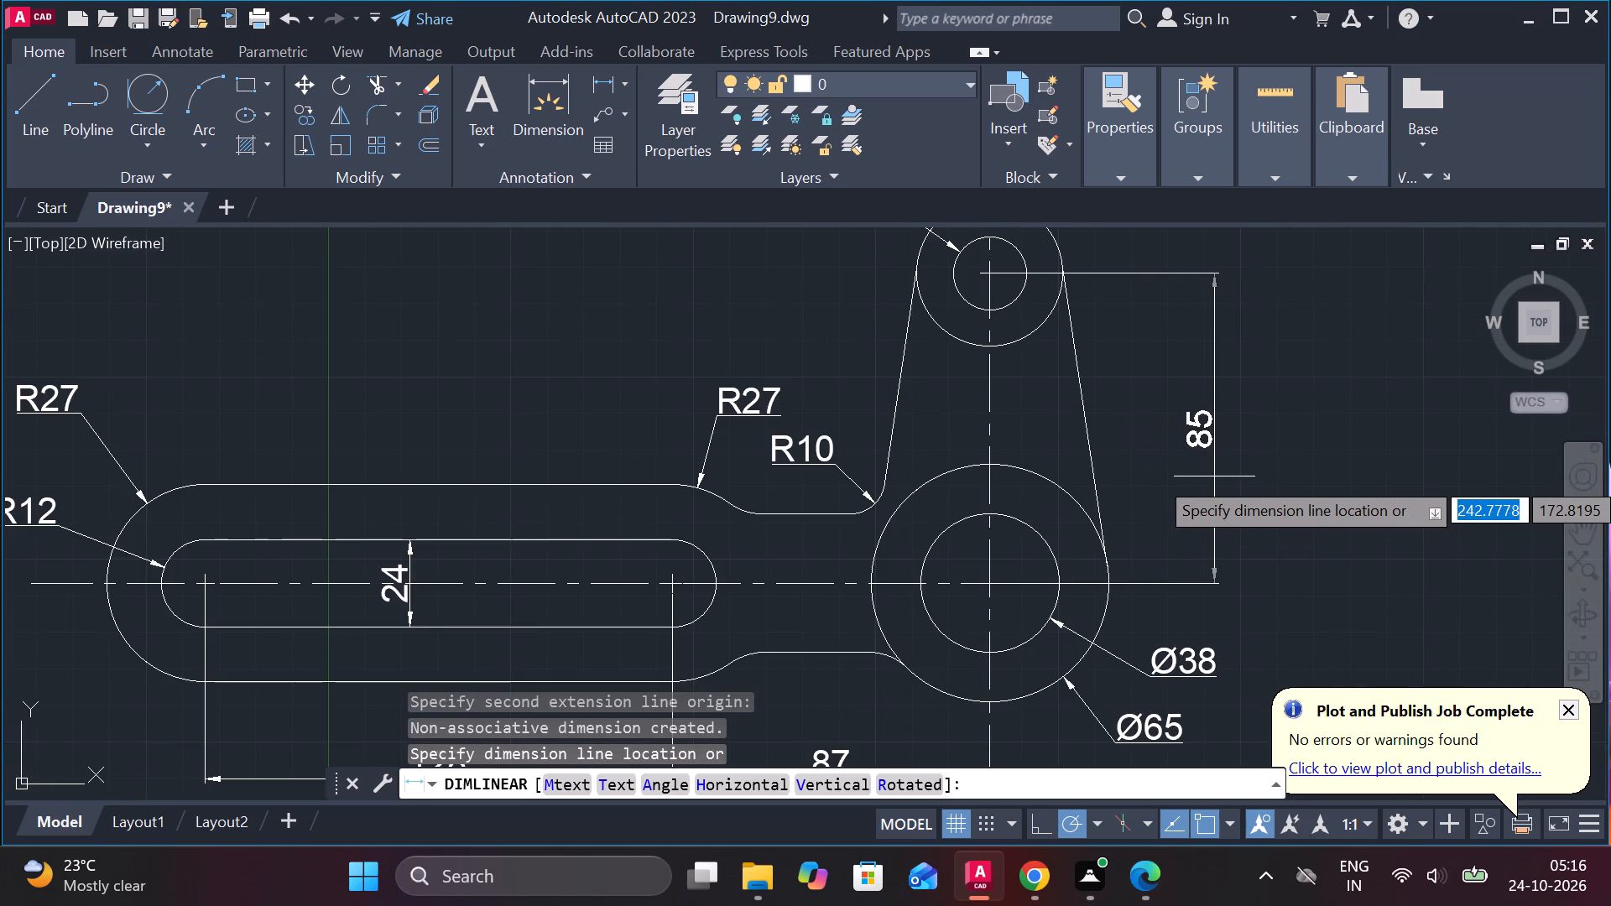
click(1181, 465)
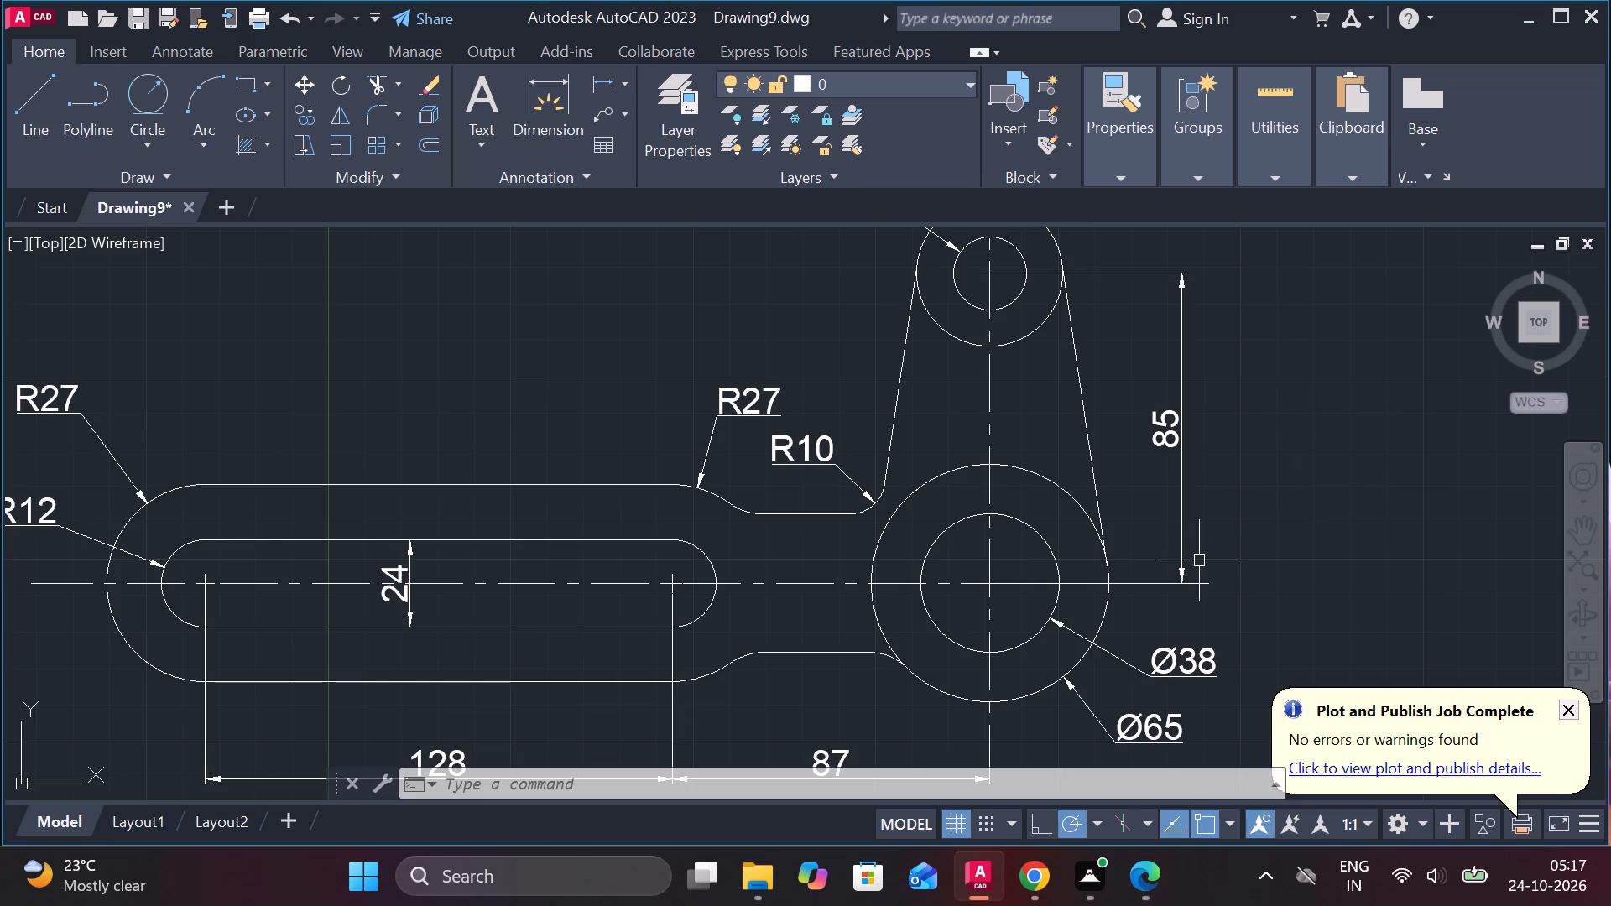
Draw a vertical line about 114 units long downward from the slot's left end-arc centre, past the horizontal dimensions.
scroll(1199, 562, down, 1)
middle_drag(1264, 567, 1198, 542)
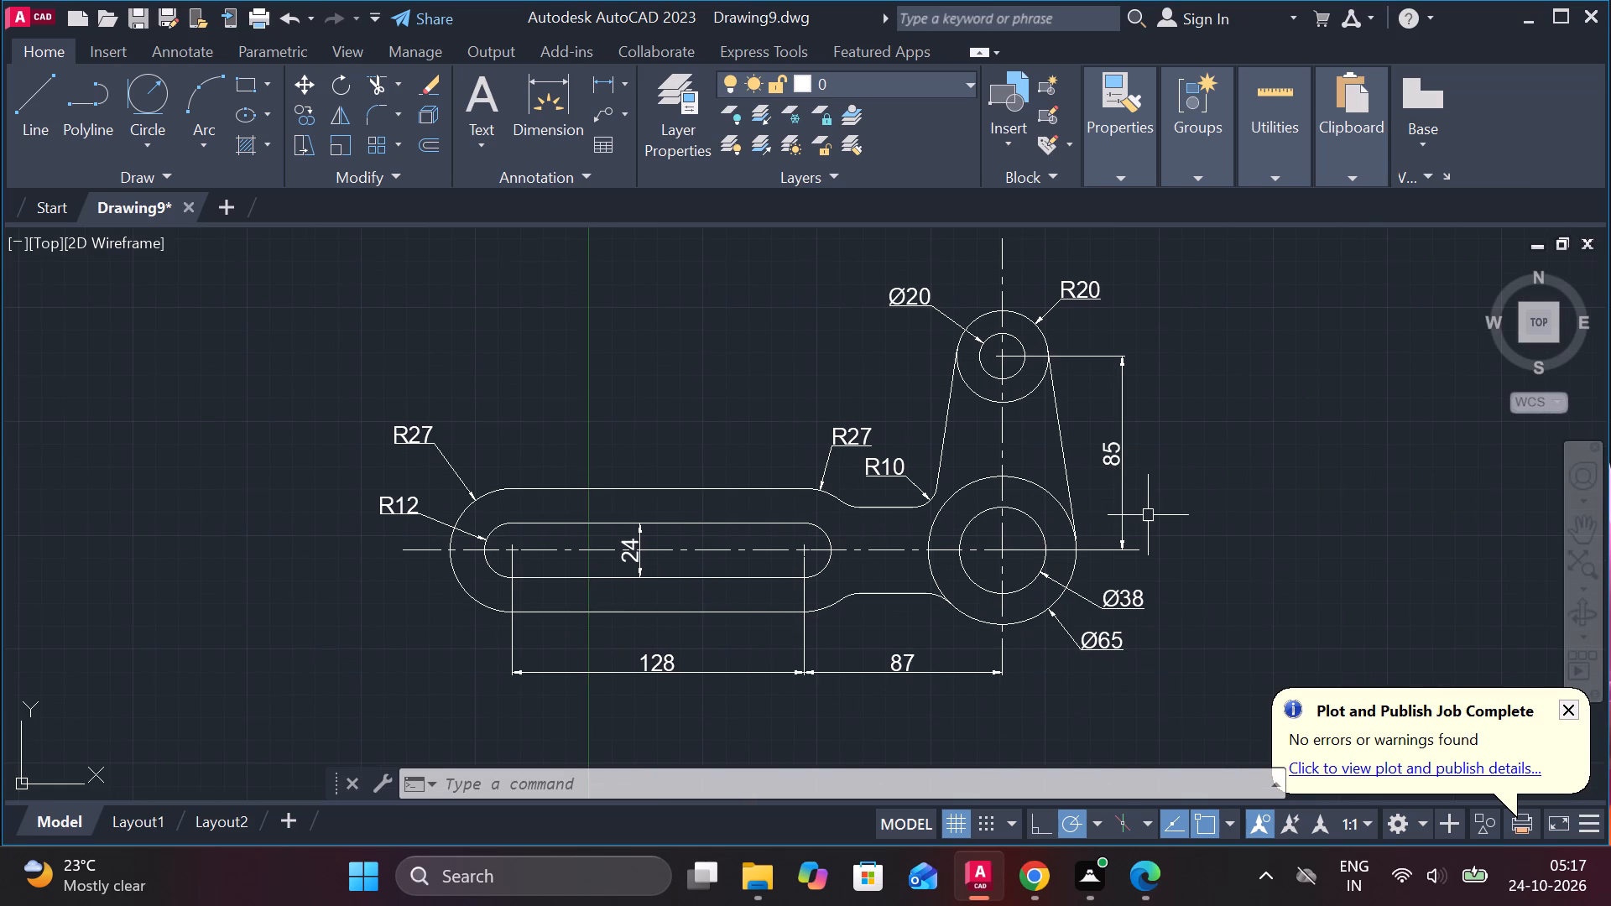
scroll(1148, 516, down, 1)
scroll(905, 608, up, 1)
middle_drag(877, 652, 818, 504)
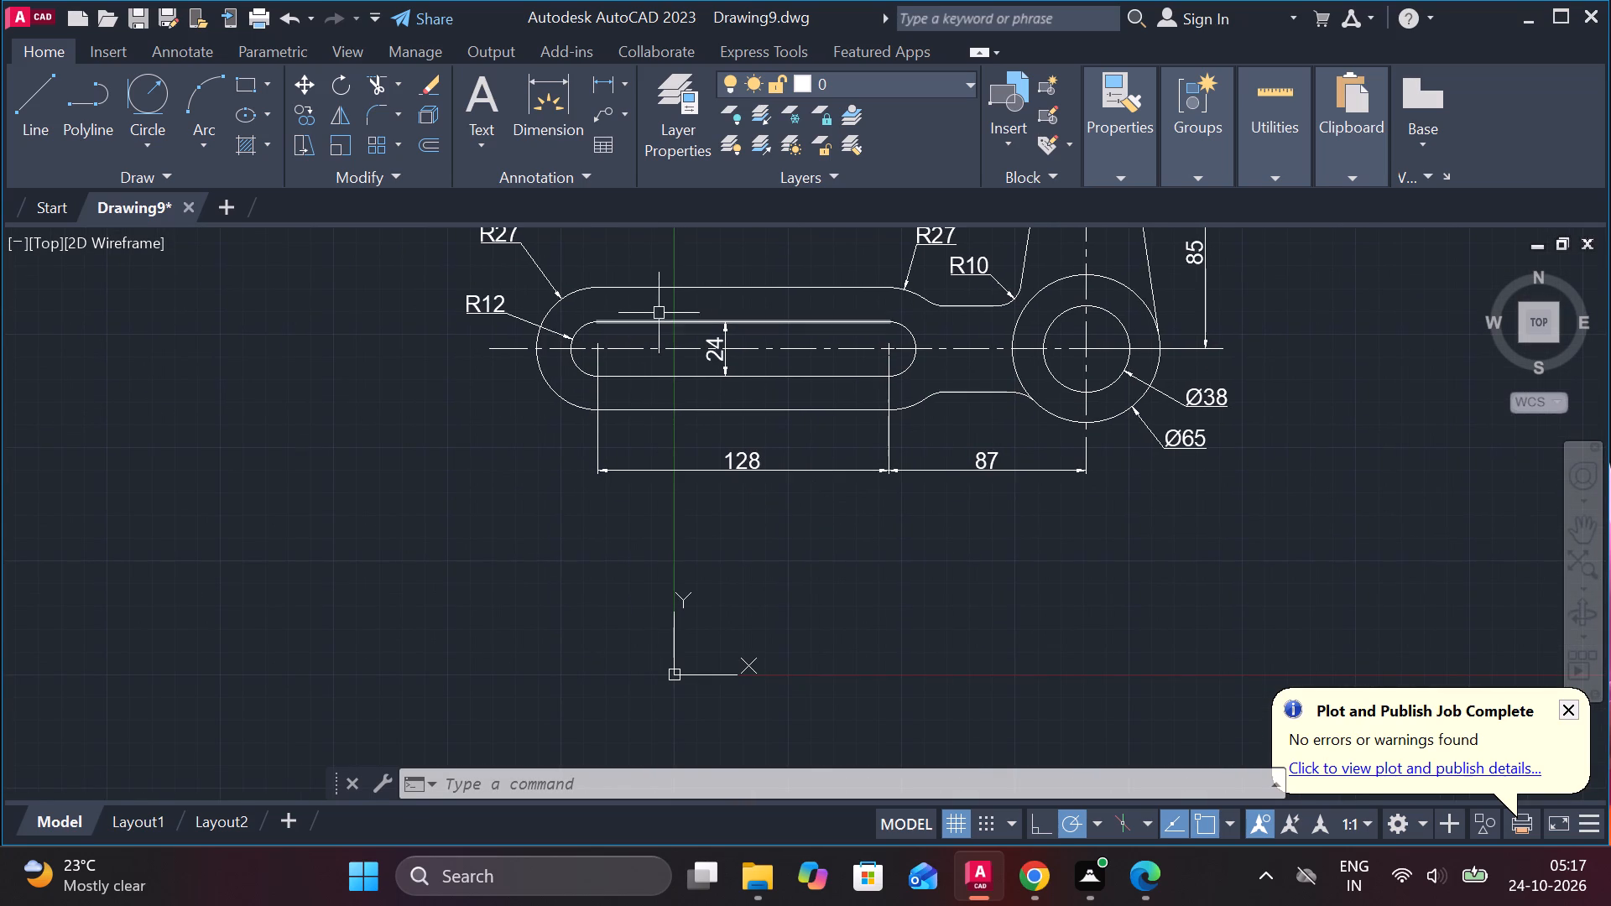
key(l)
key(Return)
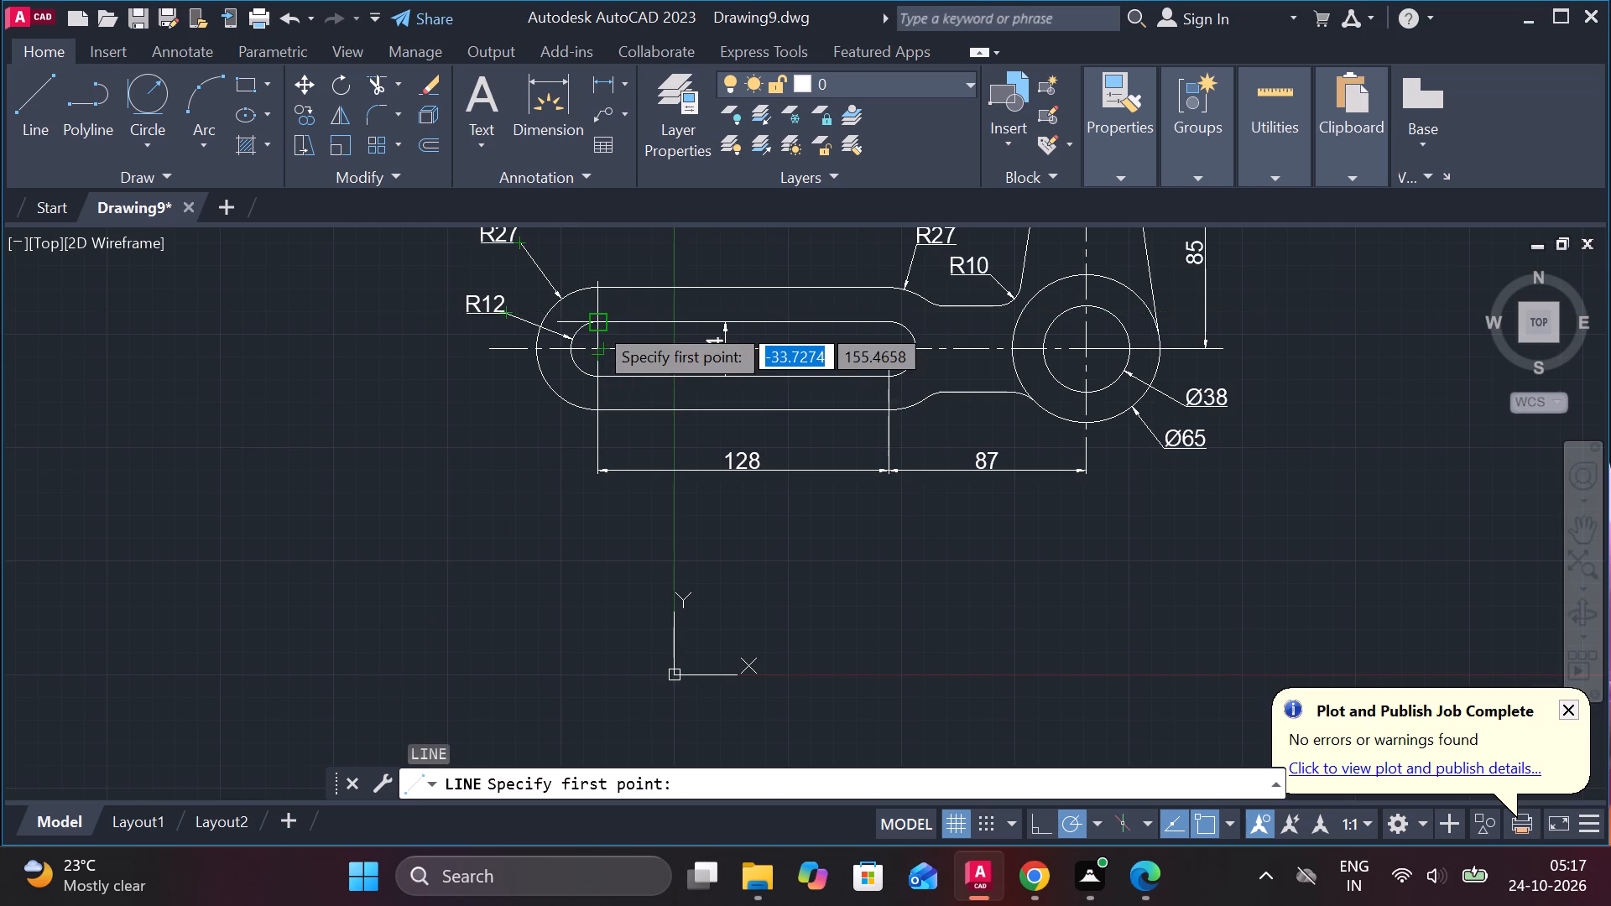
scroll(595, 311, up, 3)
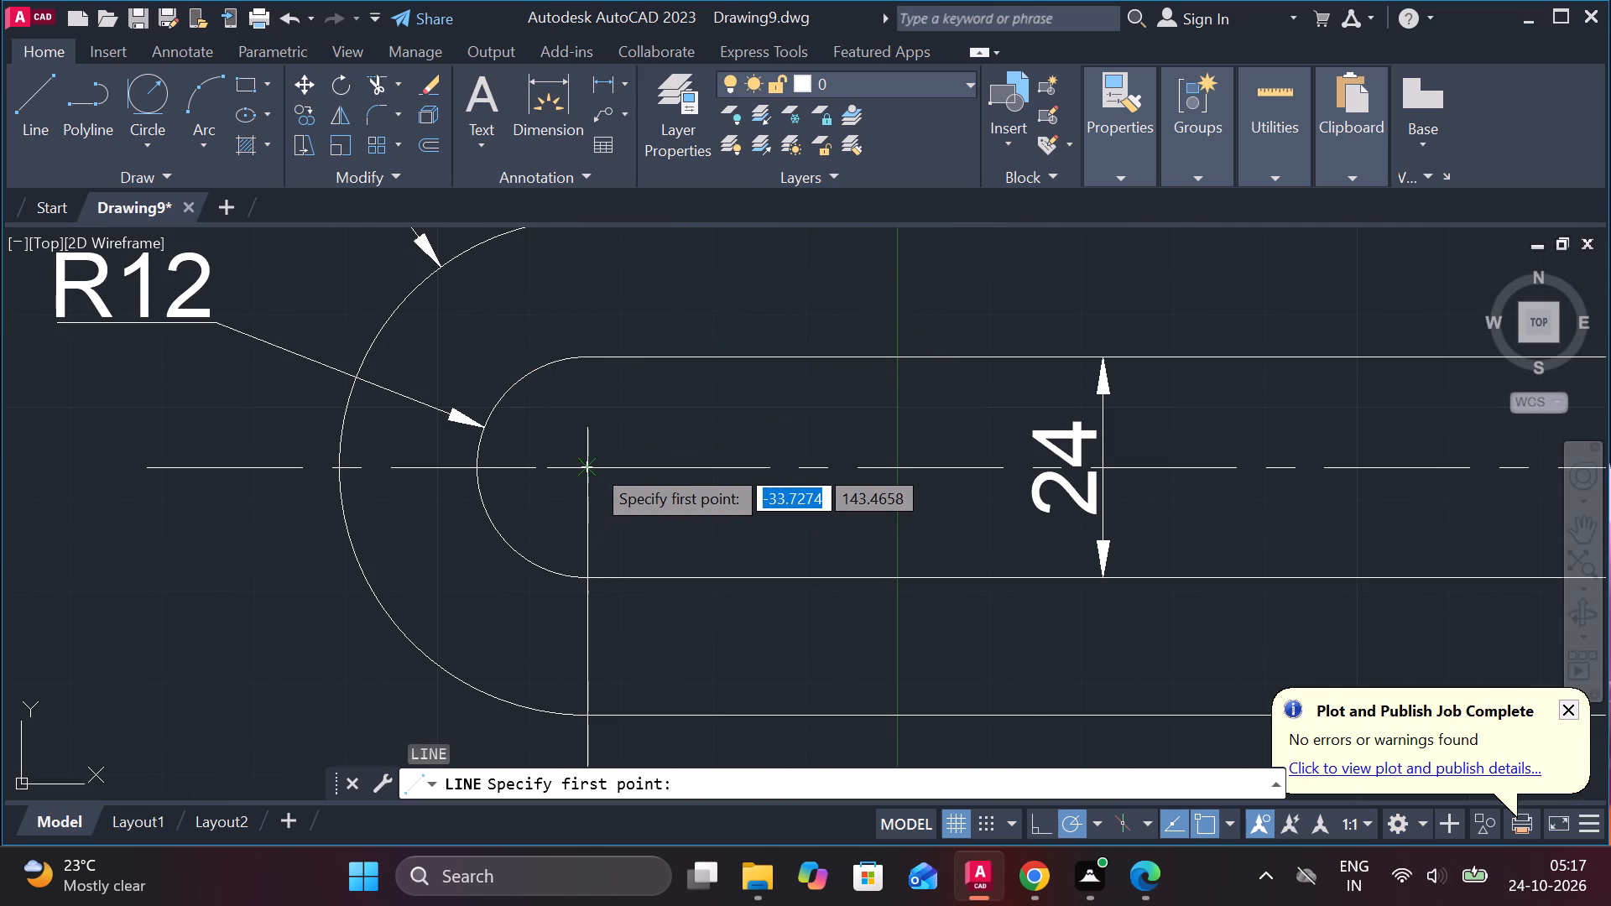
click(592, 465)
scroll(609, 497, down, 2)
middle_drag(627, 589, 621, 556)
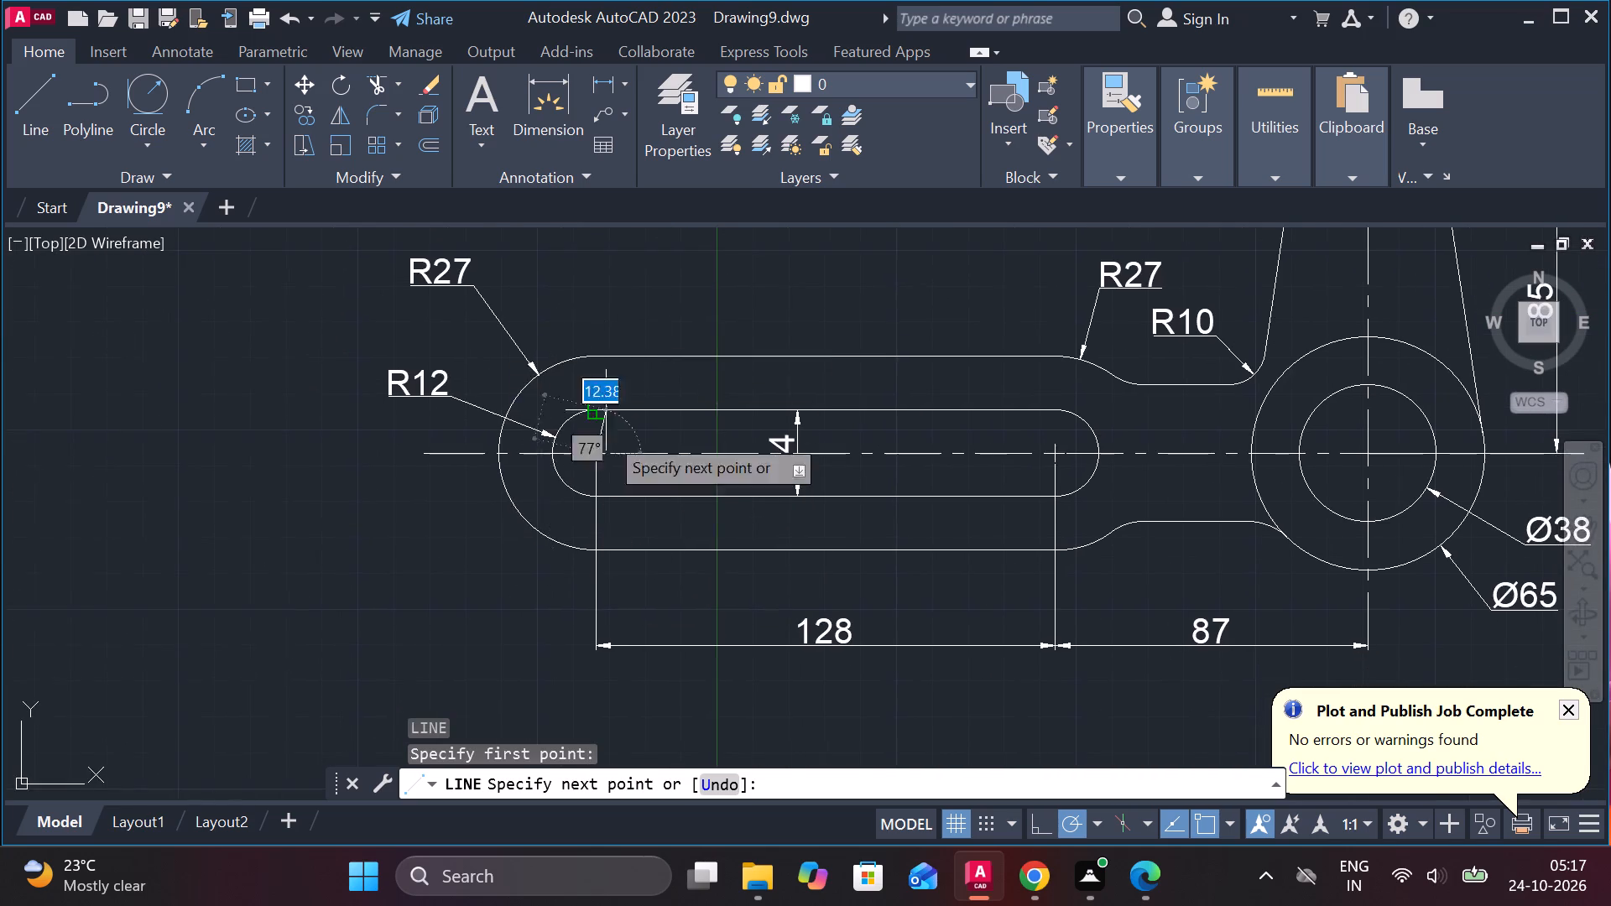
scroll(613, 510, down, 2)
scroll(600, 653, up, 1)
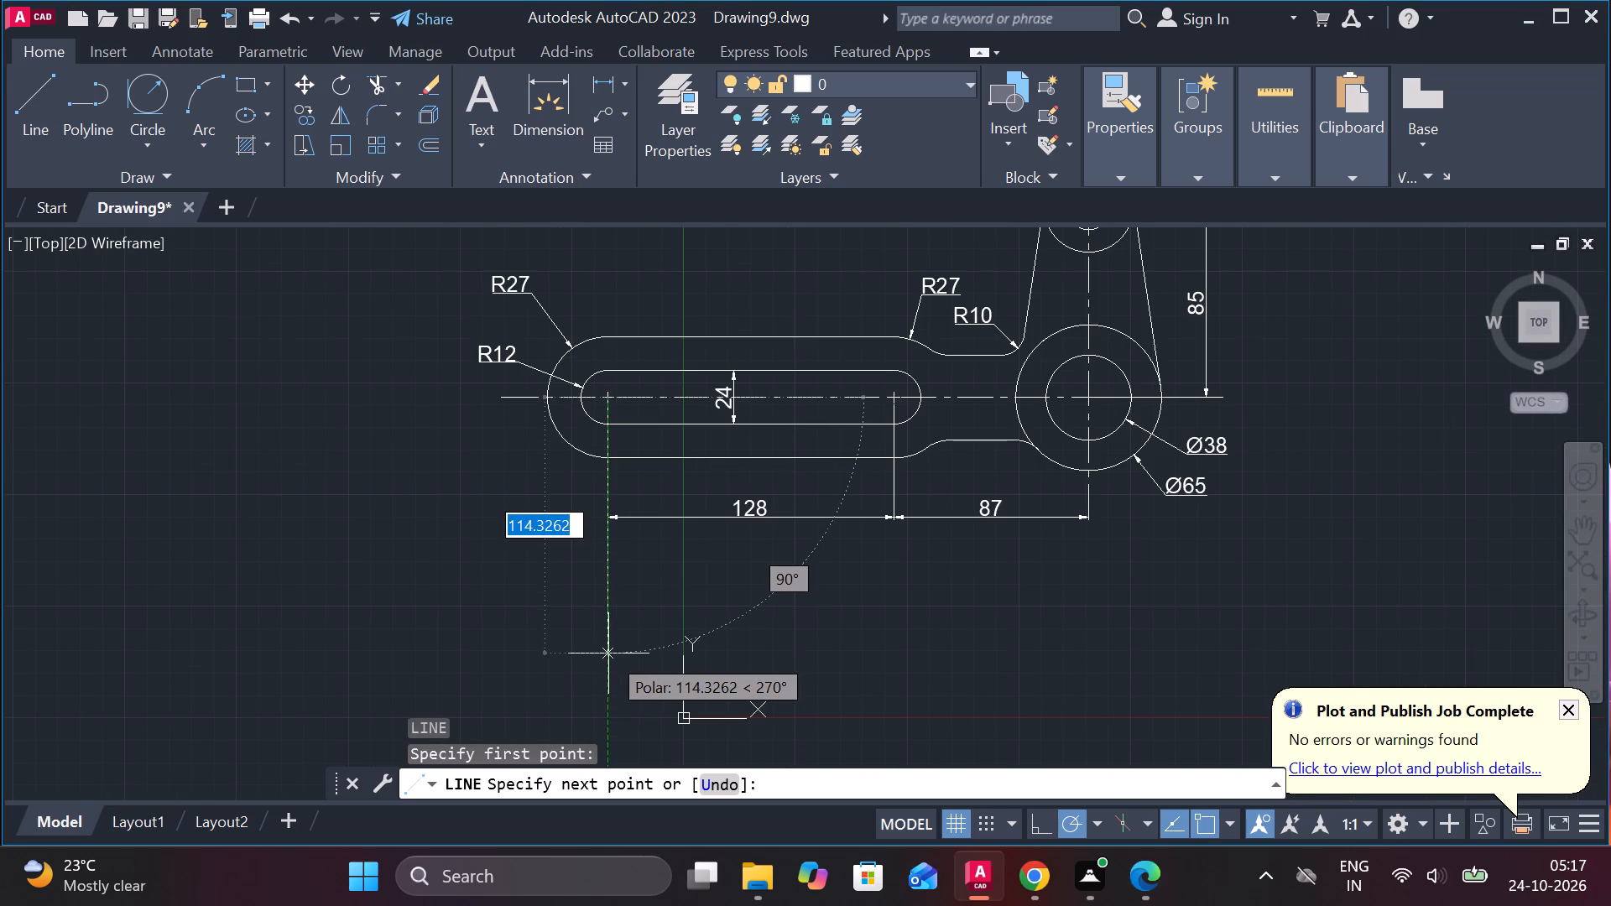
click(608, 653)
key(Escape)
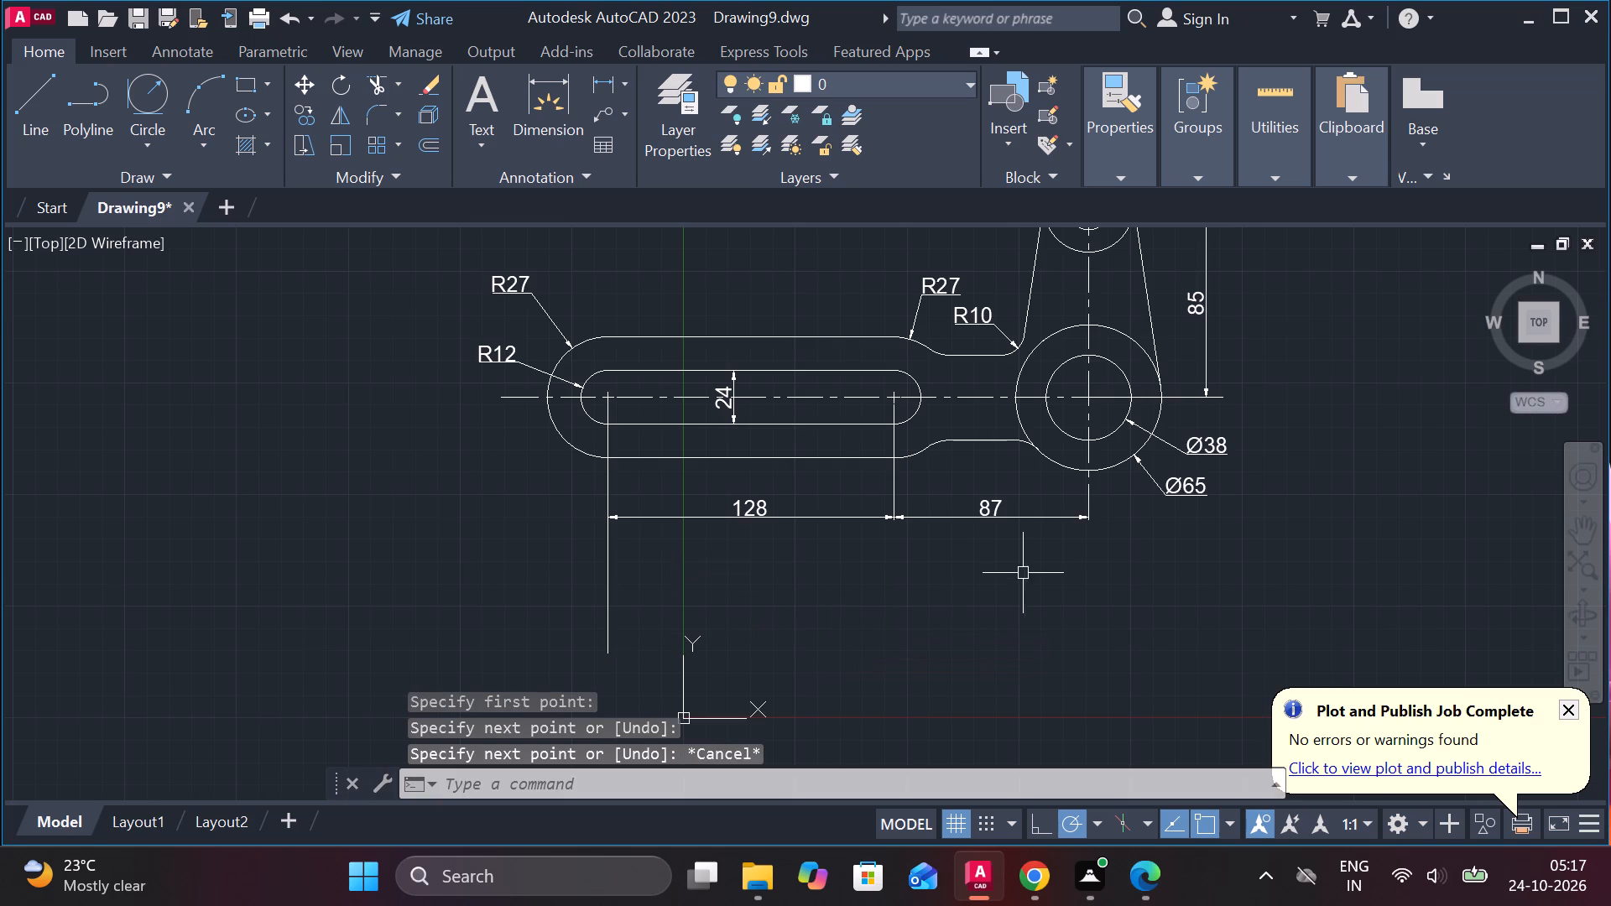
Draw a vertical line downward from the slot's right end-arc centre, extending past the horizontal dimensions.
key(l)
key(Return)
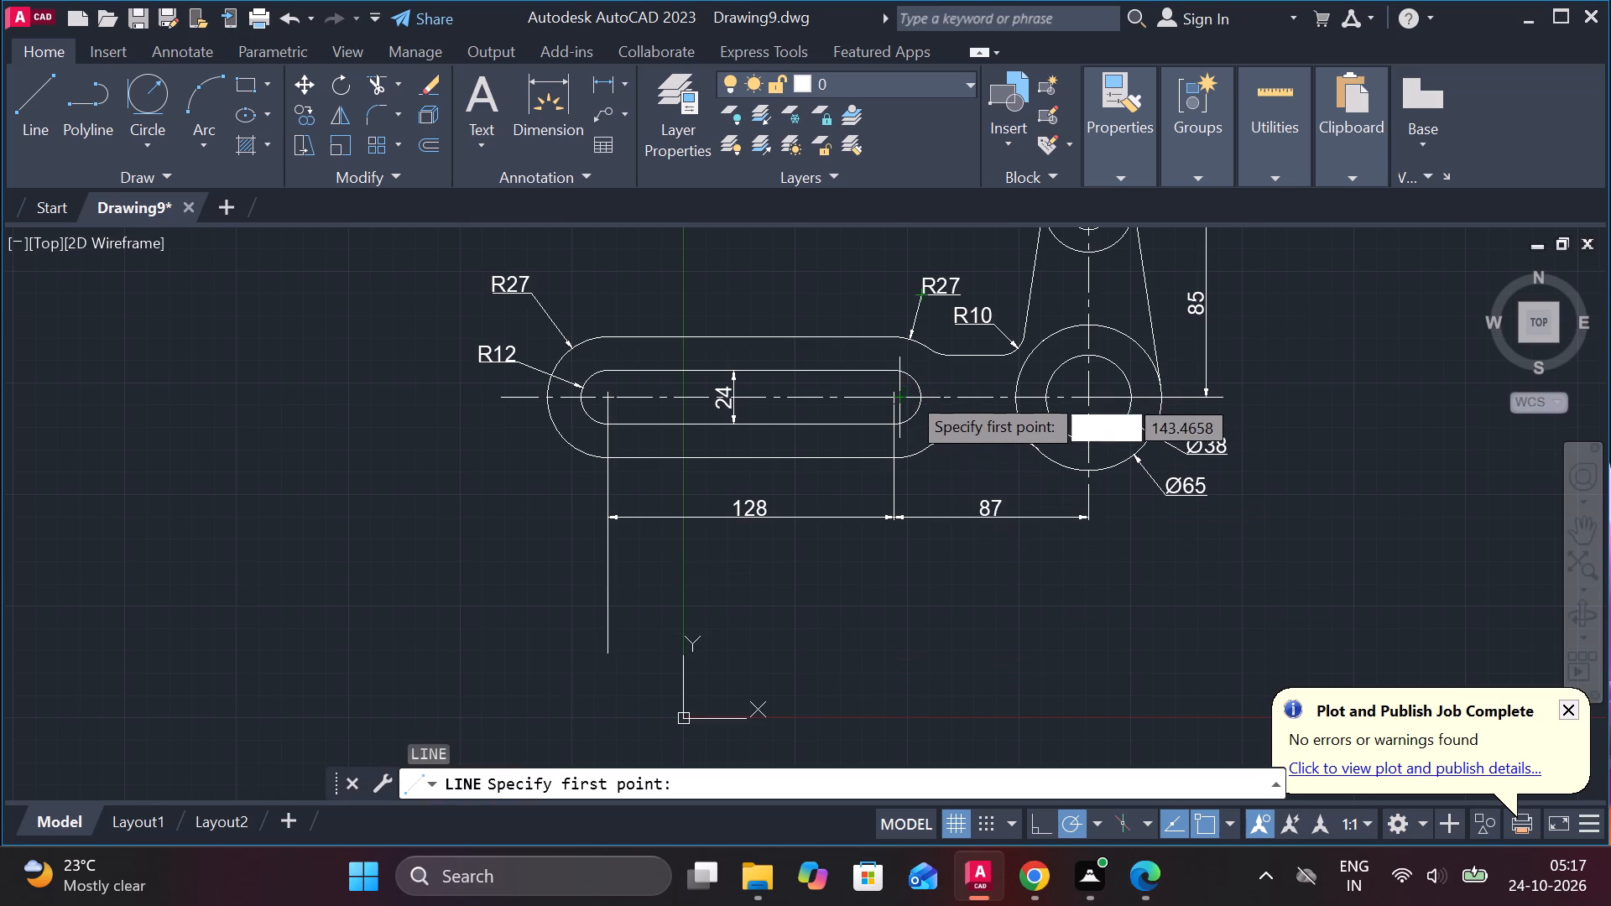
scroll(908, 383, up, 3)
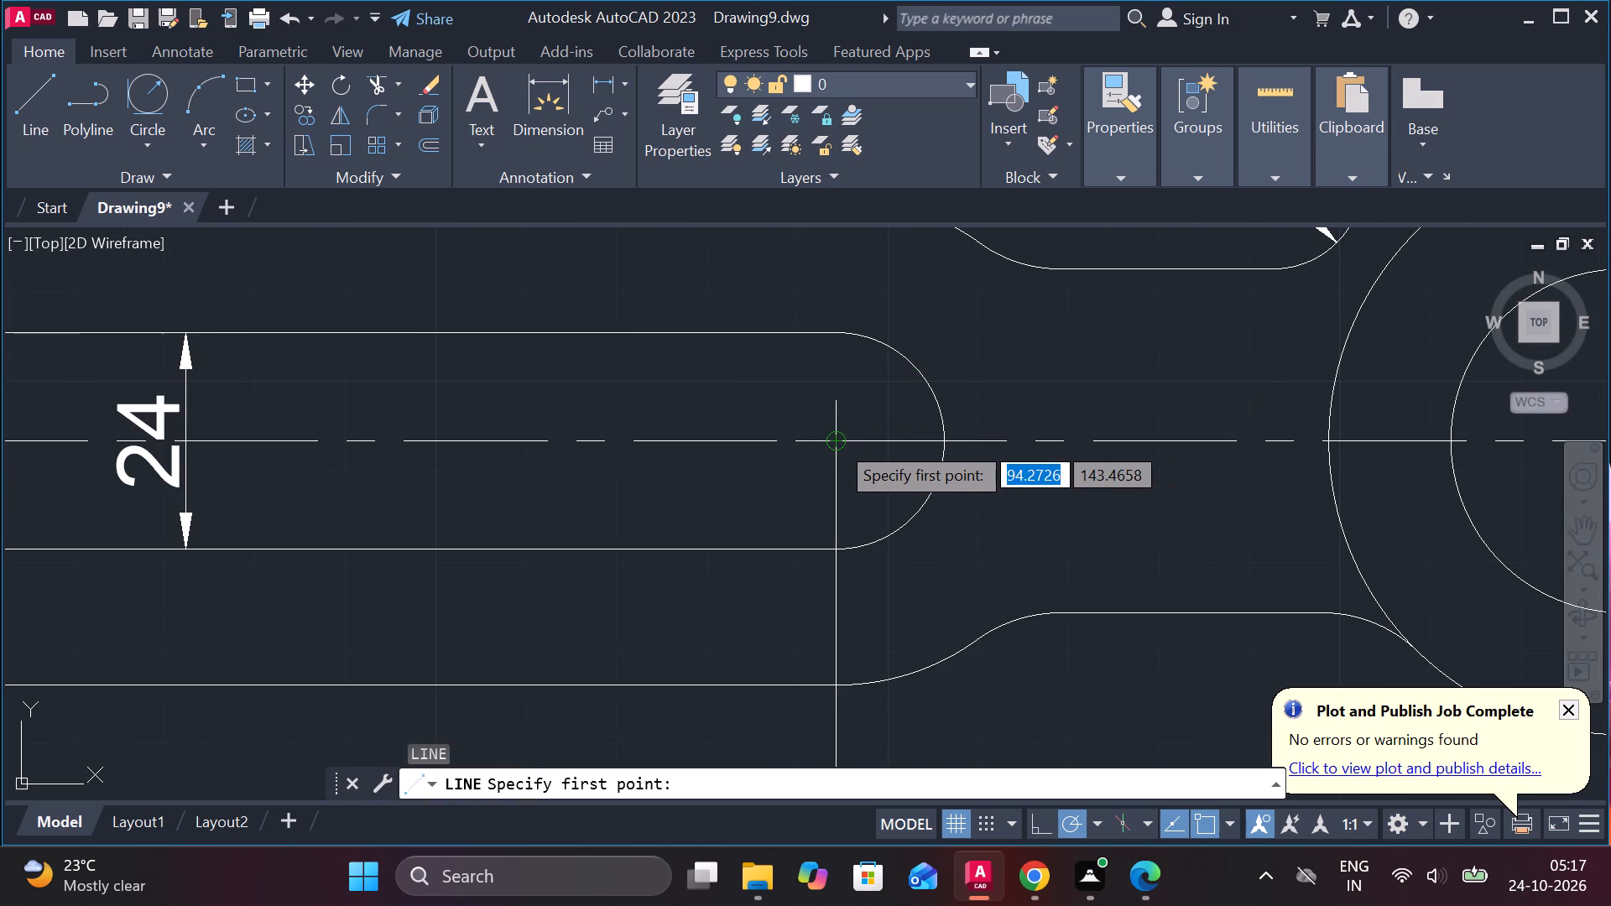
click(837, 441)
scroll(837, 472, down, 3)
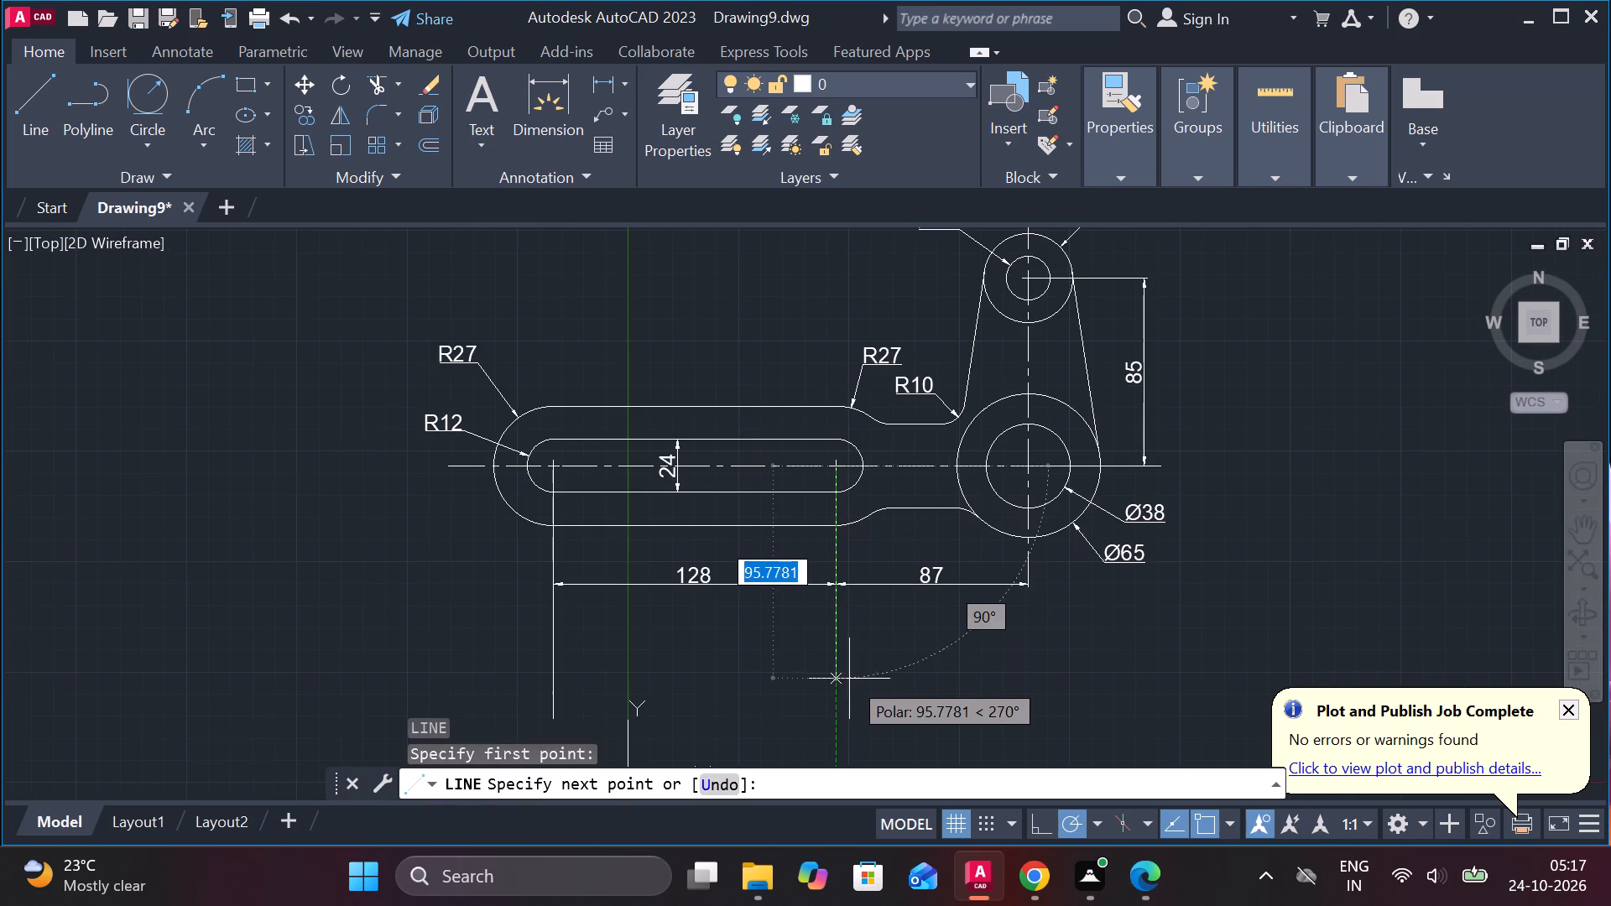
click(851, 695)
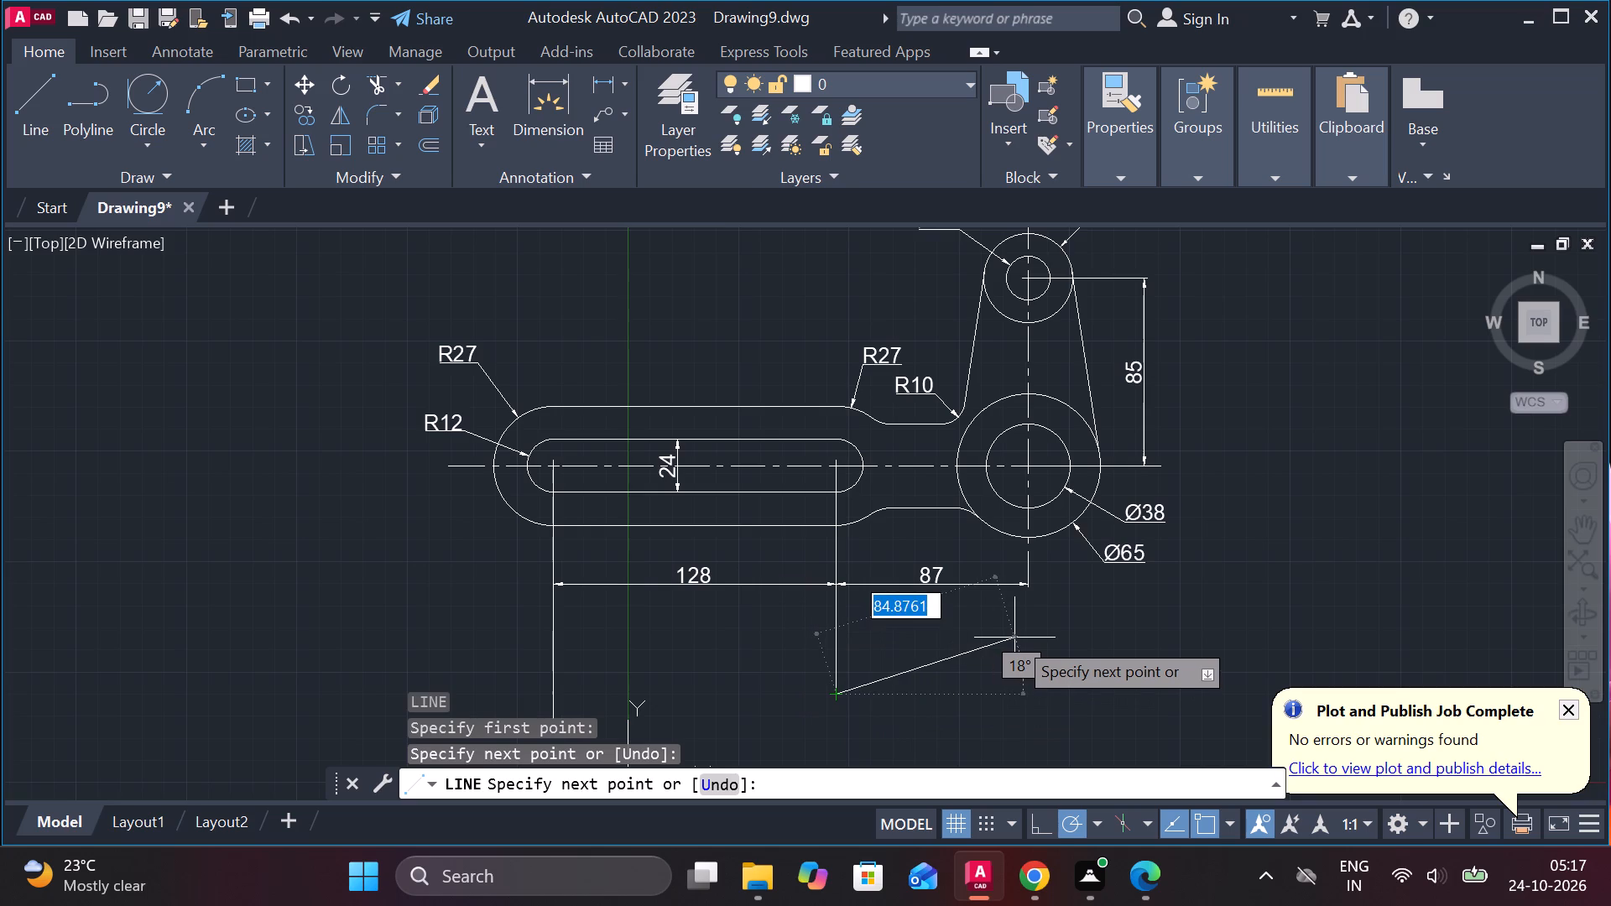
key(Escape)
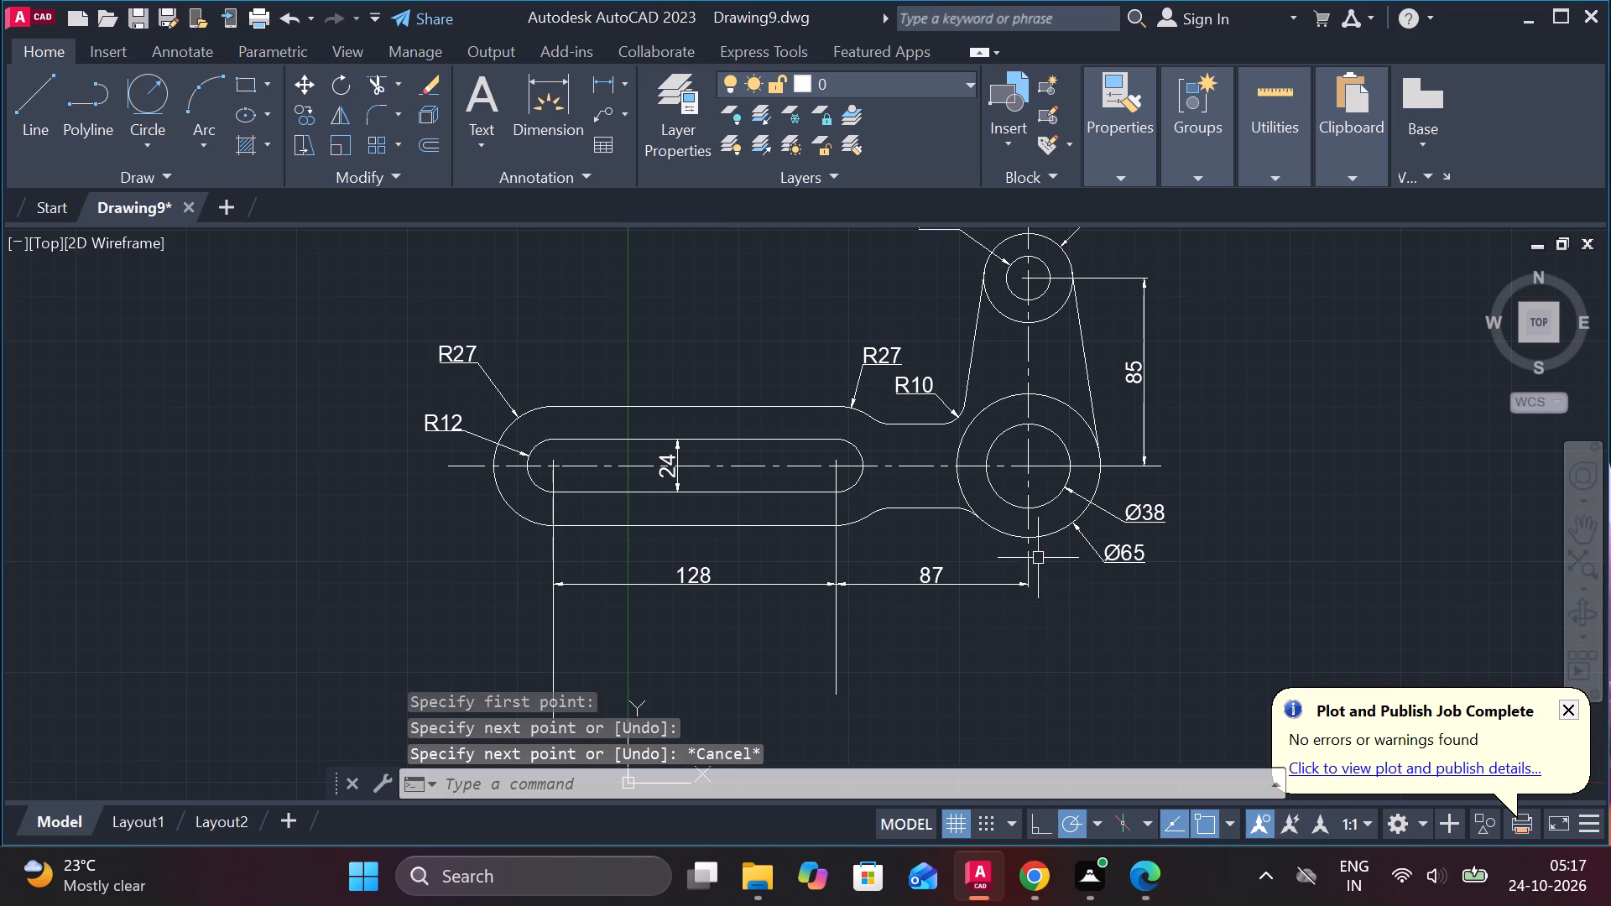
Lengthen the upright arm's vertical centre line downward, well past the horizontal dimensions.
click(1030, 554)
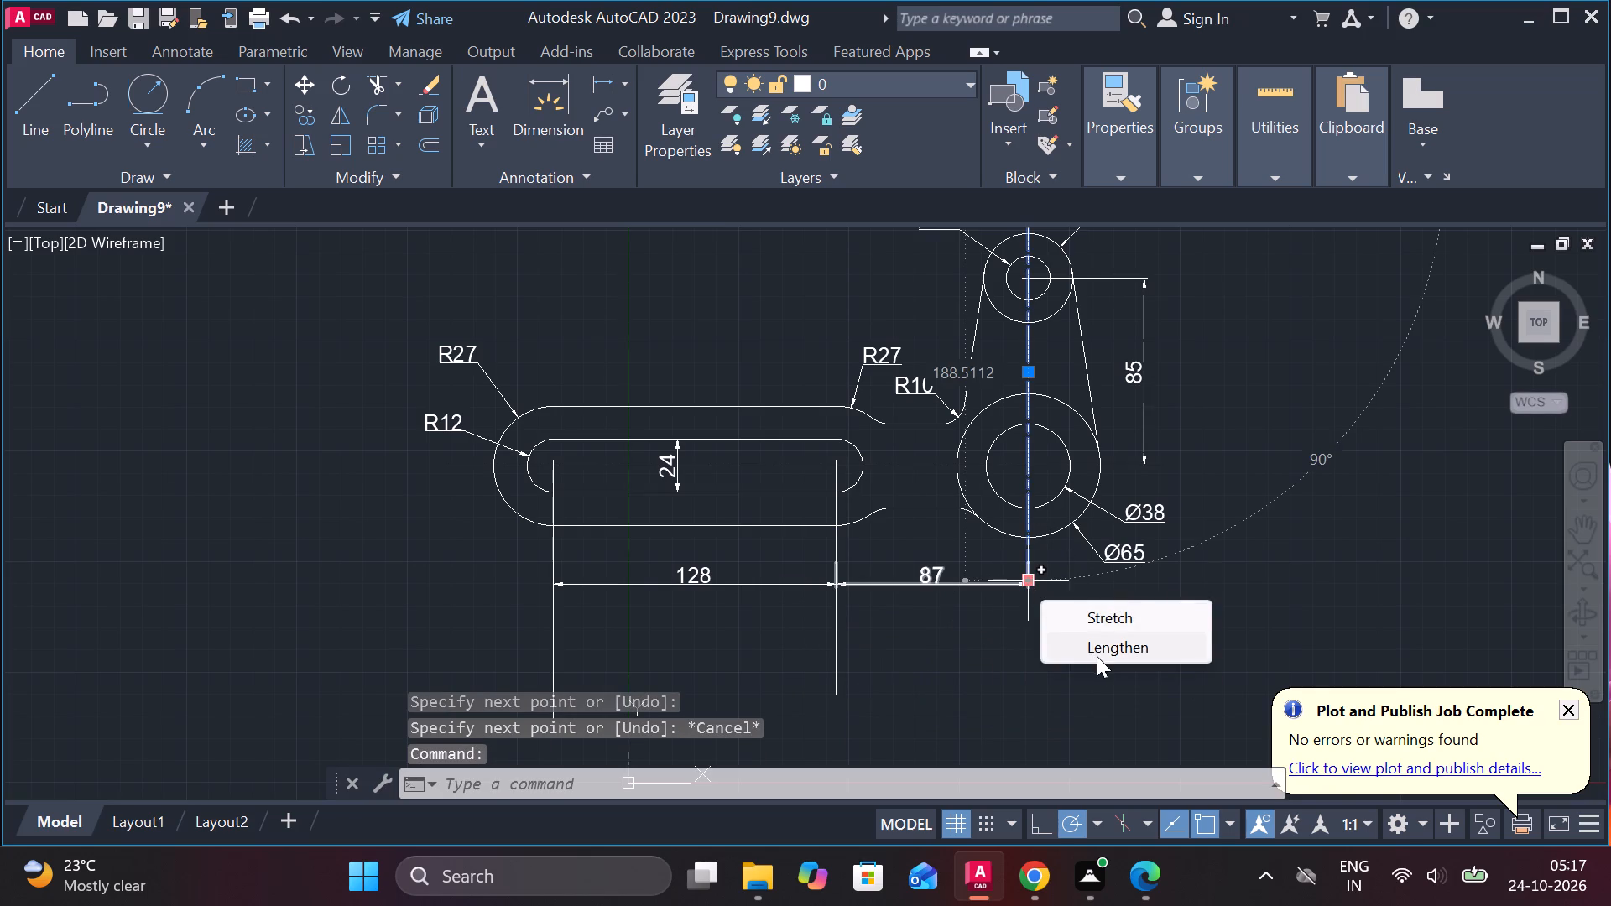
click(1097, 656)
scroll(1097, 656, down, 2)
middle_drag(1097, 656, 1025, 523)
scroll(1006, 528, up, 2)
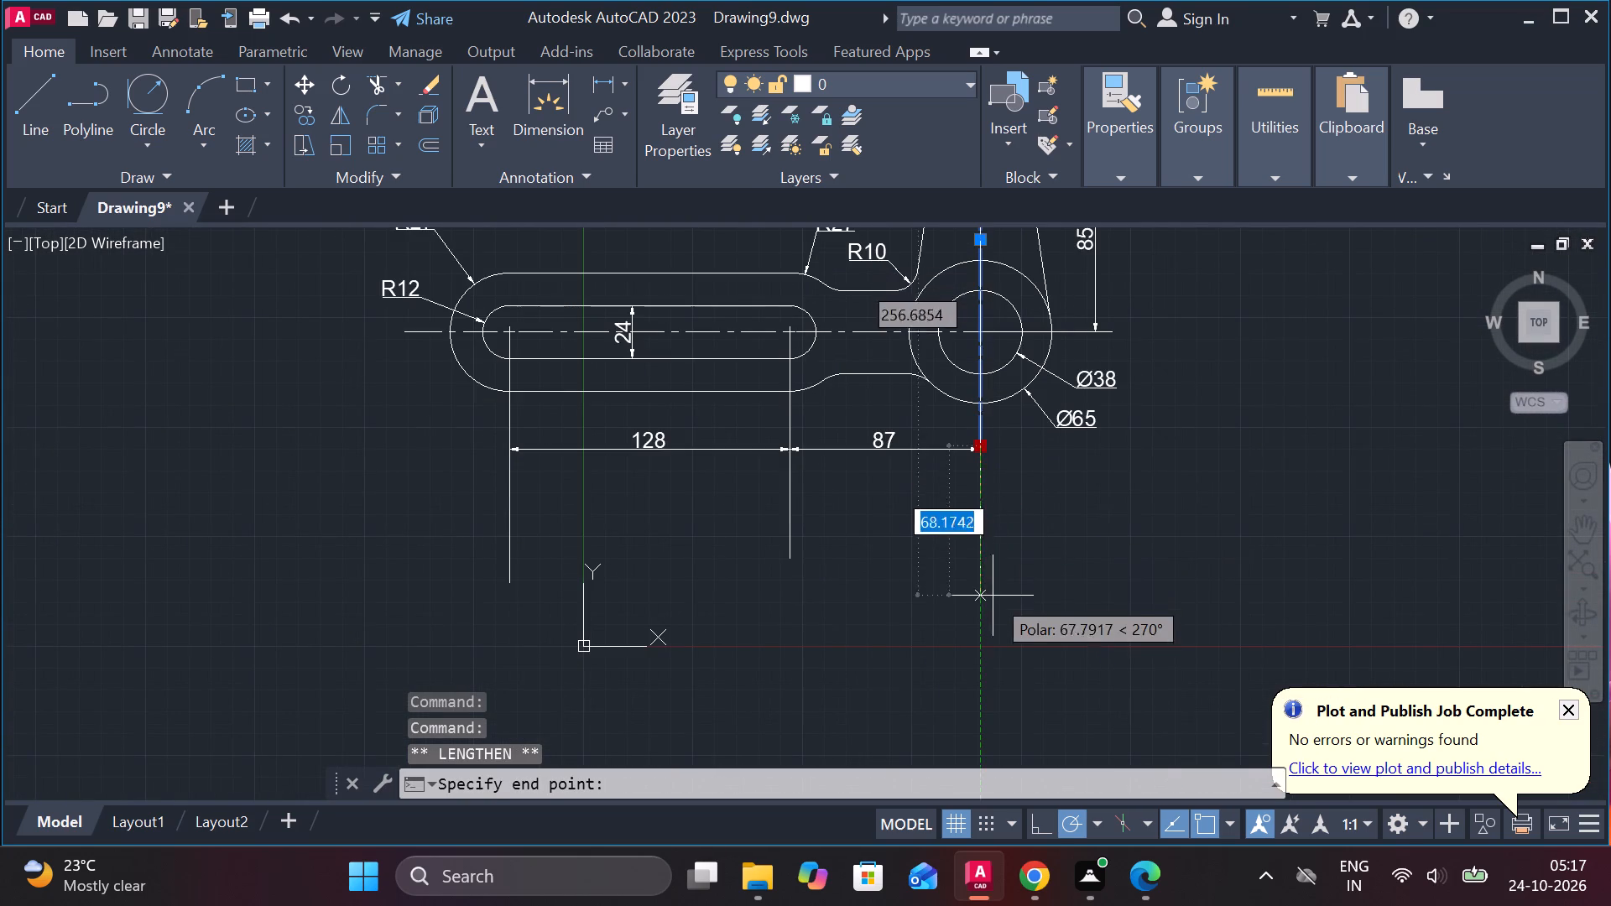
click(995, 614)
key(Escape)
Move the entire part with its dimensions and lines up and to the right, away from the drawing origin.
scroll(1181, 539, down, 2)
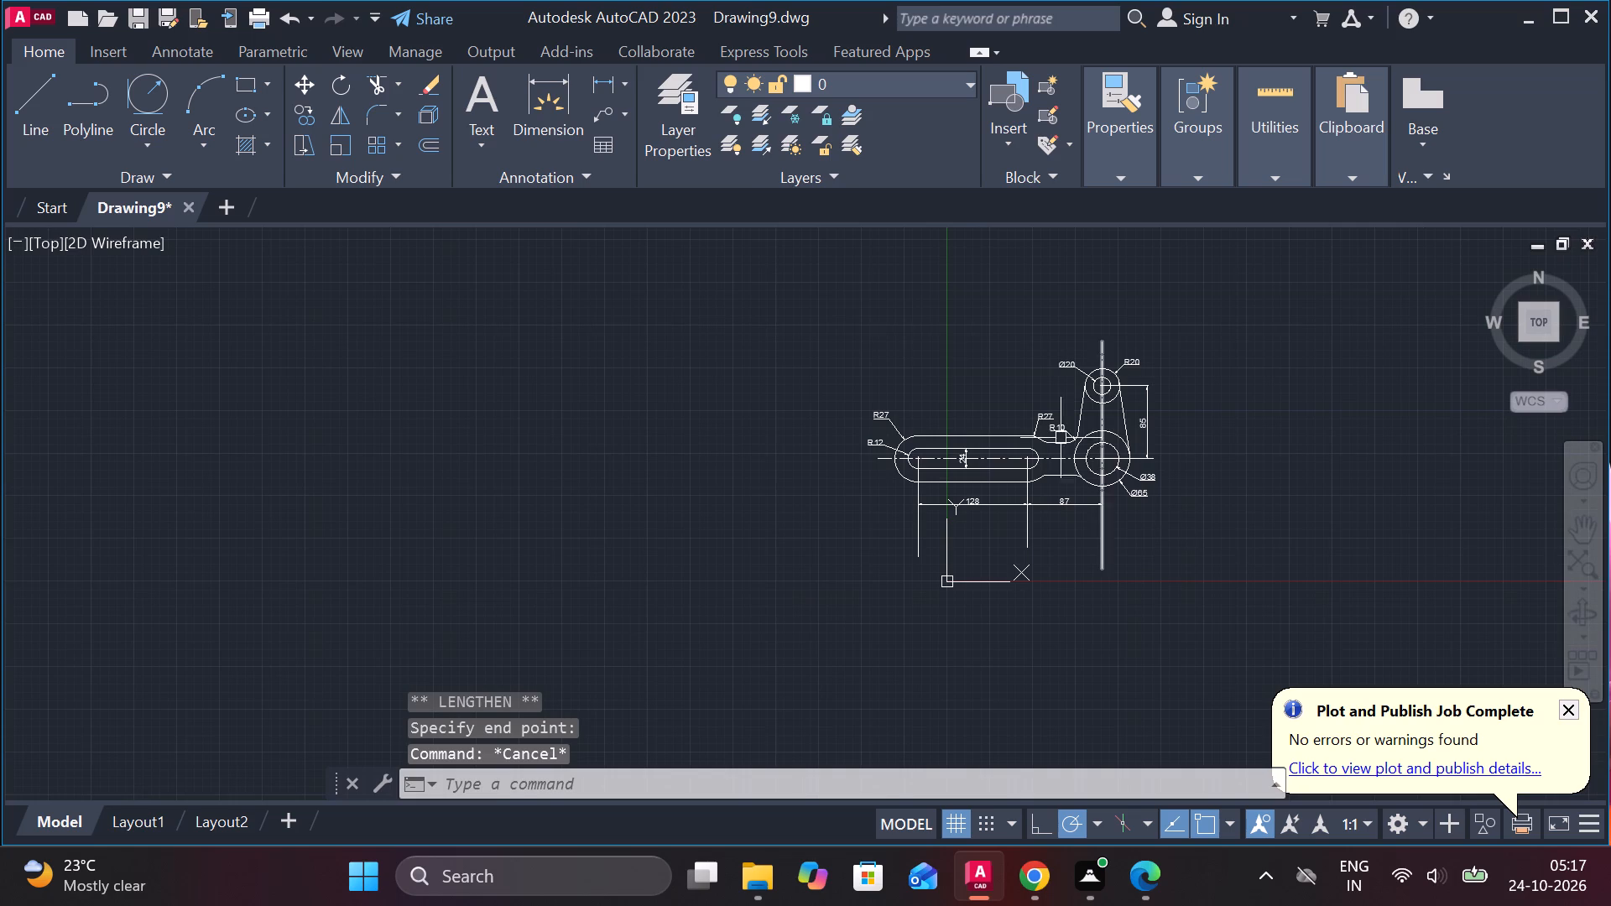
click(789, 308)
click(1212, 614)
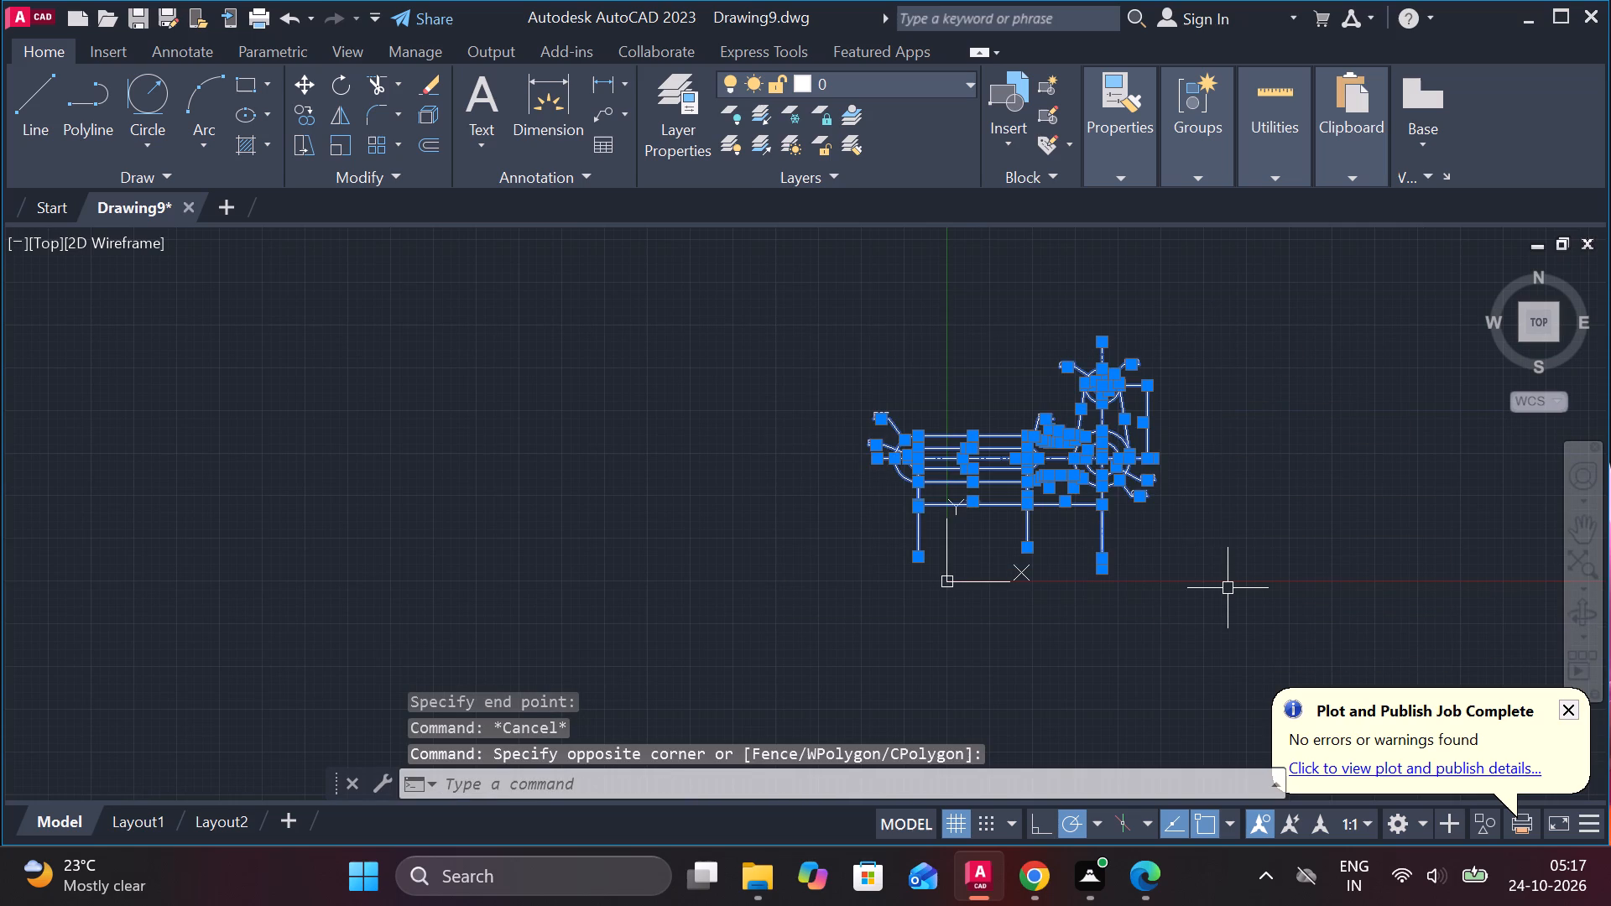
key(m)
key(Return)
click(1213, 559)
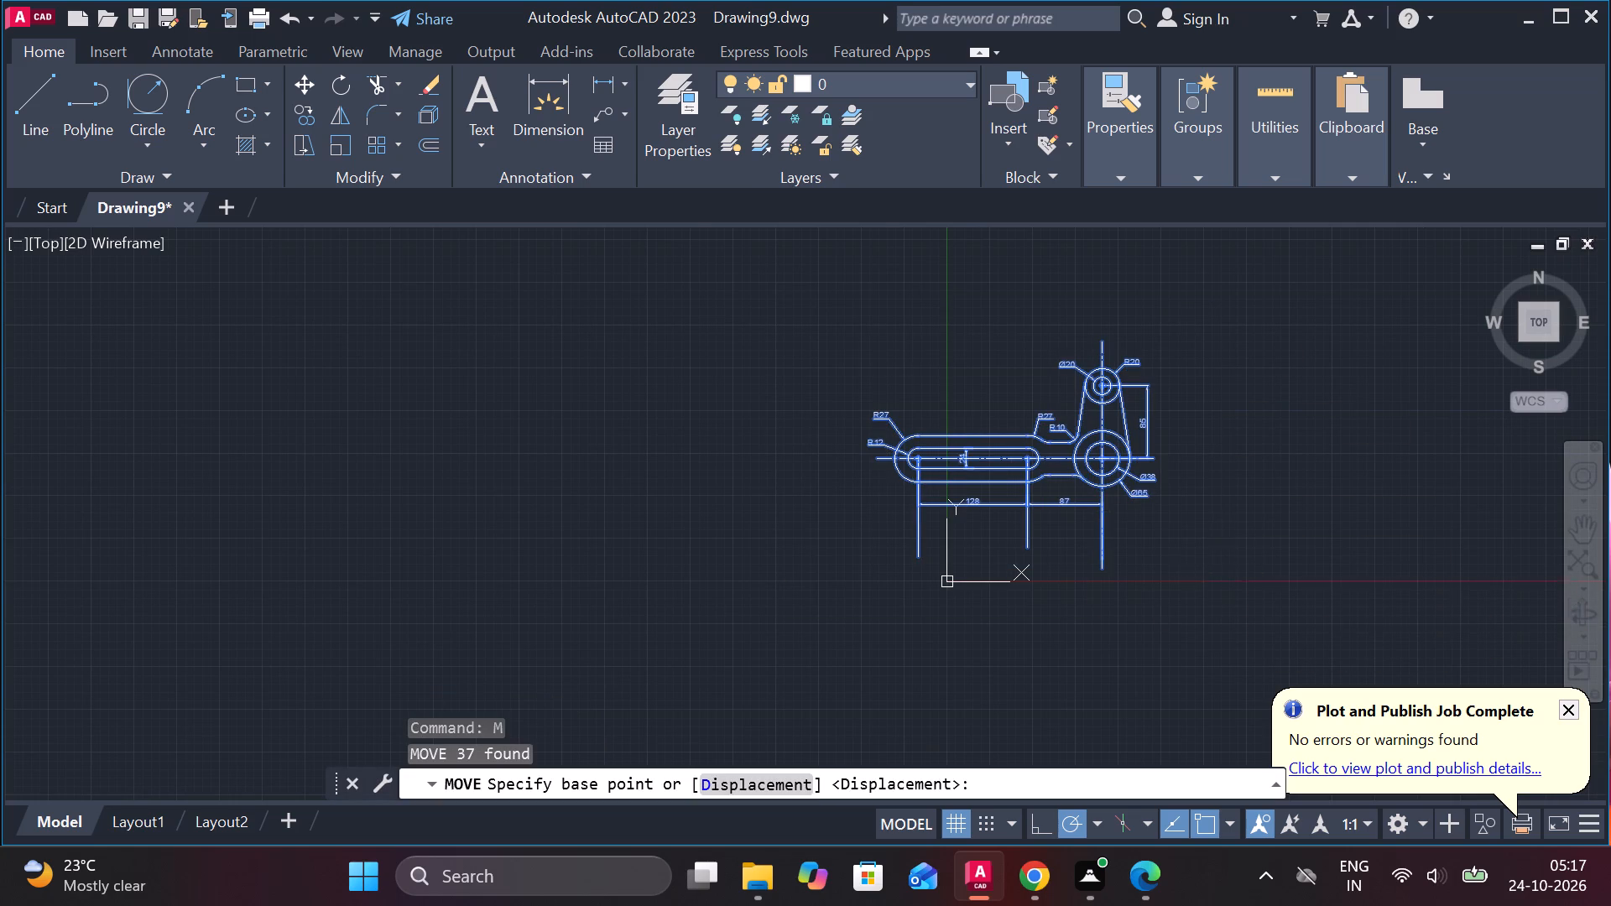
middle_drag(1254, 465, 853, 646)
middle_drag(1170, 450, 1035, 523)
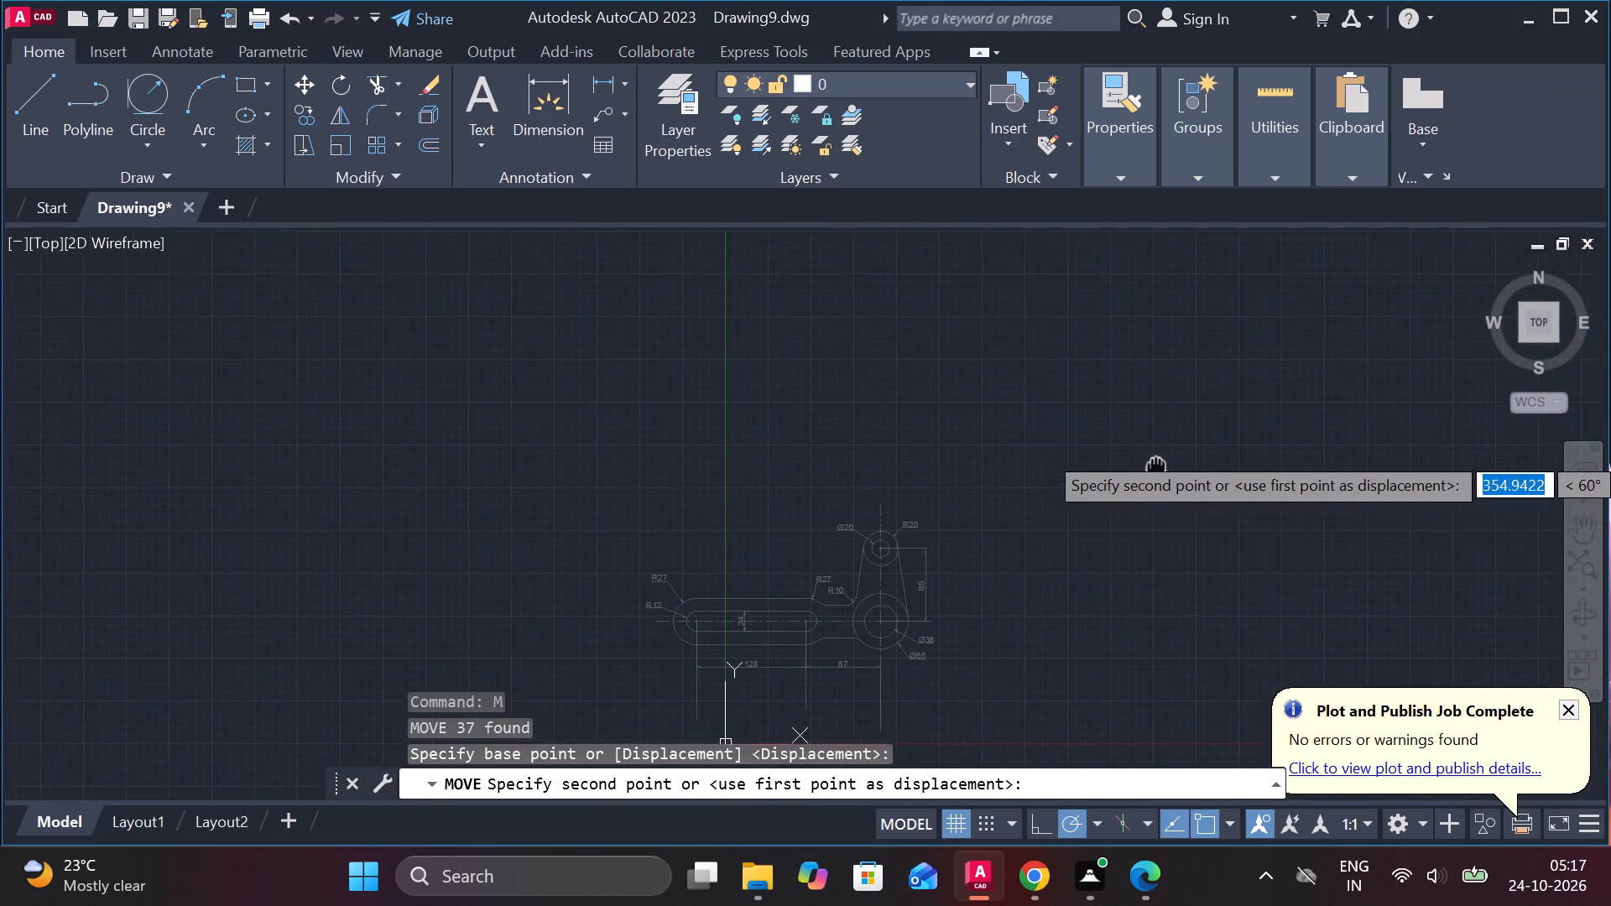
middle_drag(1035, 523, 863, 563)
scroll(1047, 466, down, 1)
scroll(1123, 436, down, 2)
scroll(1249, 420, down, 1)
middle_drag(1249, 420, 1024, 520)
click(1097, 483)
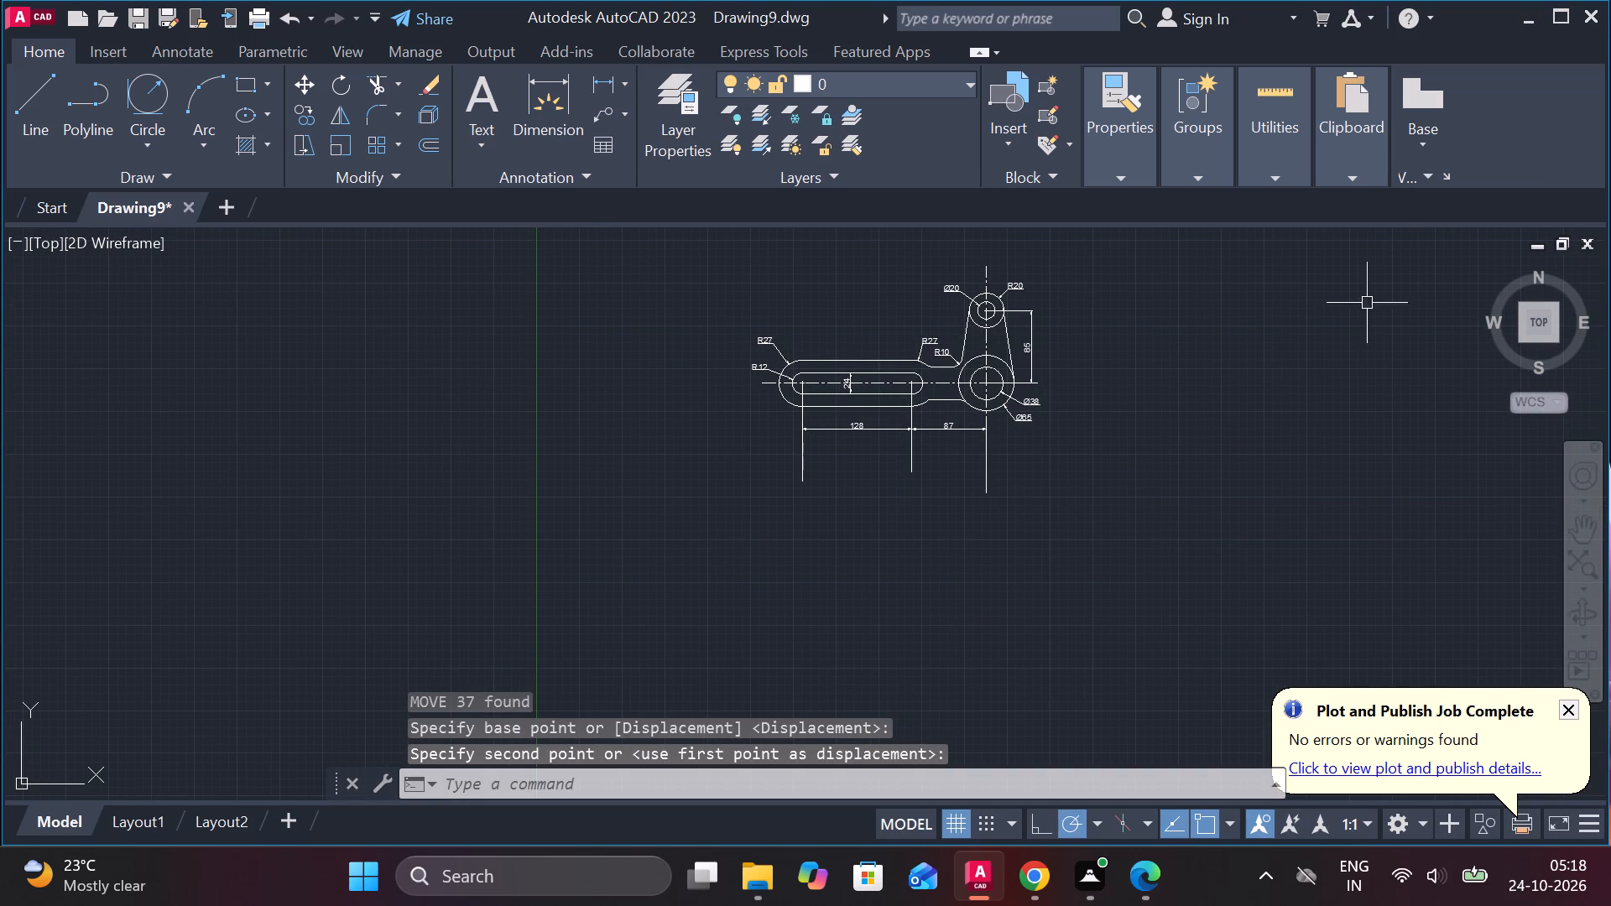
key(Escape)
Maximise the application window.
click(1555, 13)
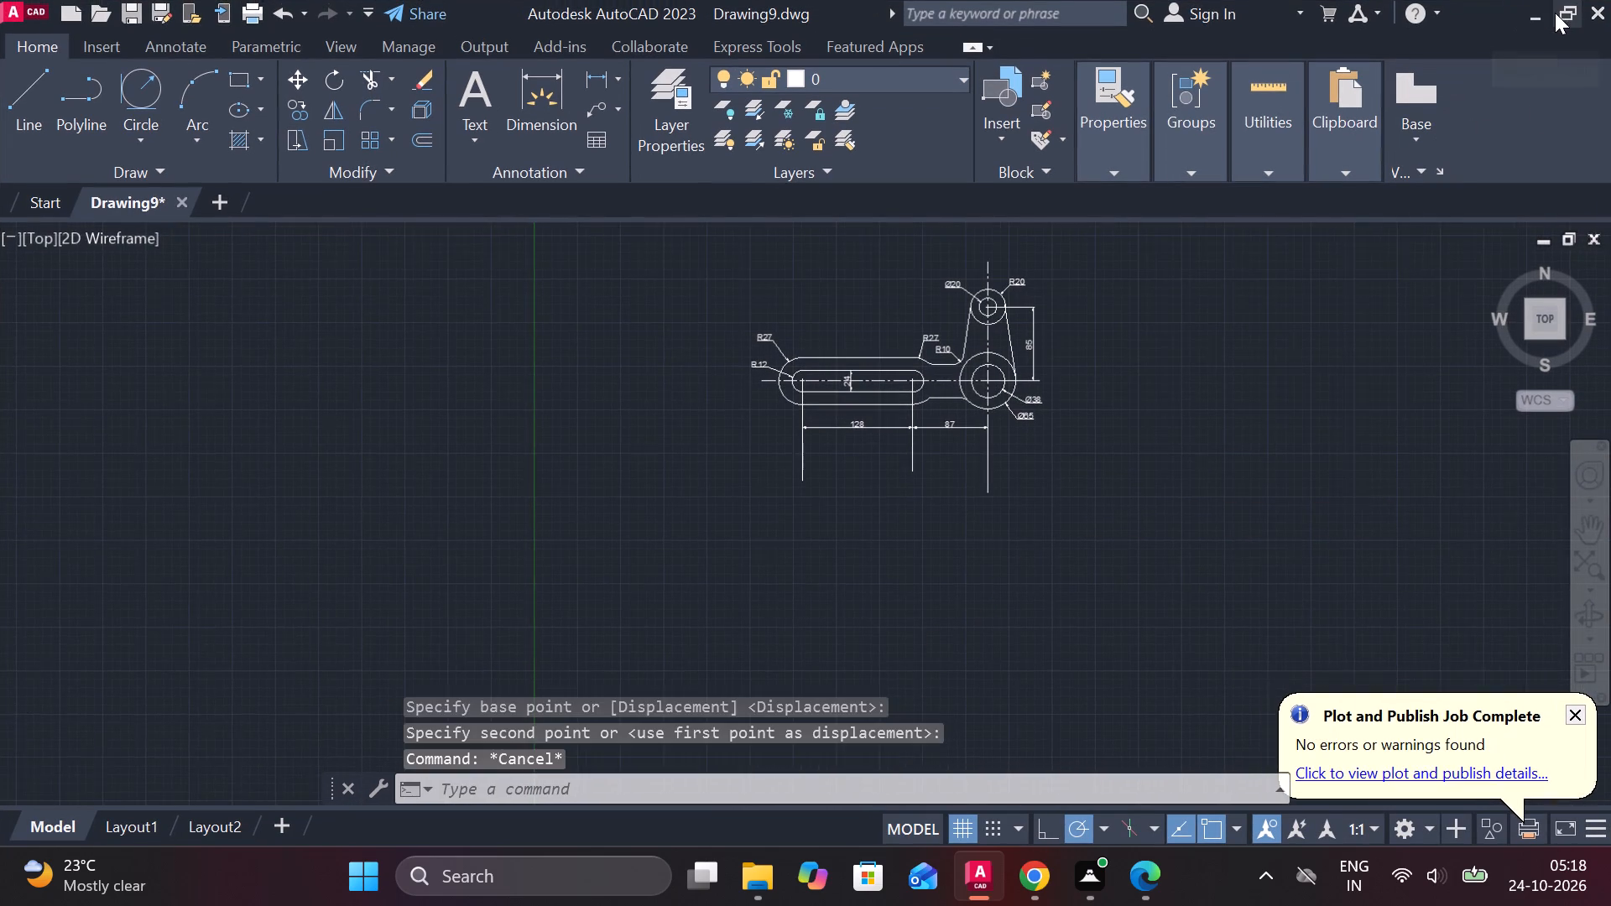
Lengthen the vertical line from the slot's left end-arc centre further downward, well below the 128 dimension.
scroll(1137, 588, down, 1)
scroll(1130, 555, up, 2)
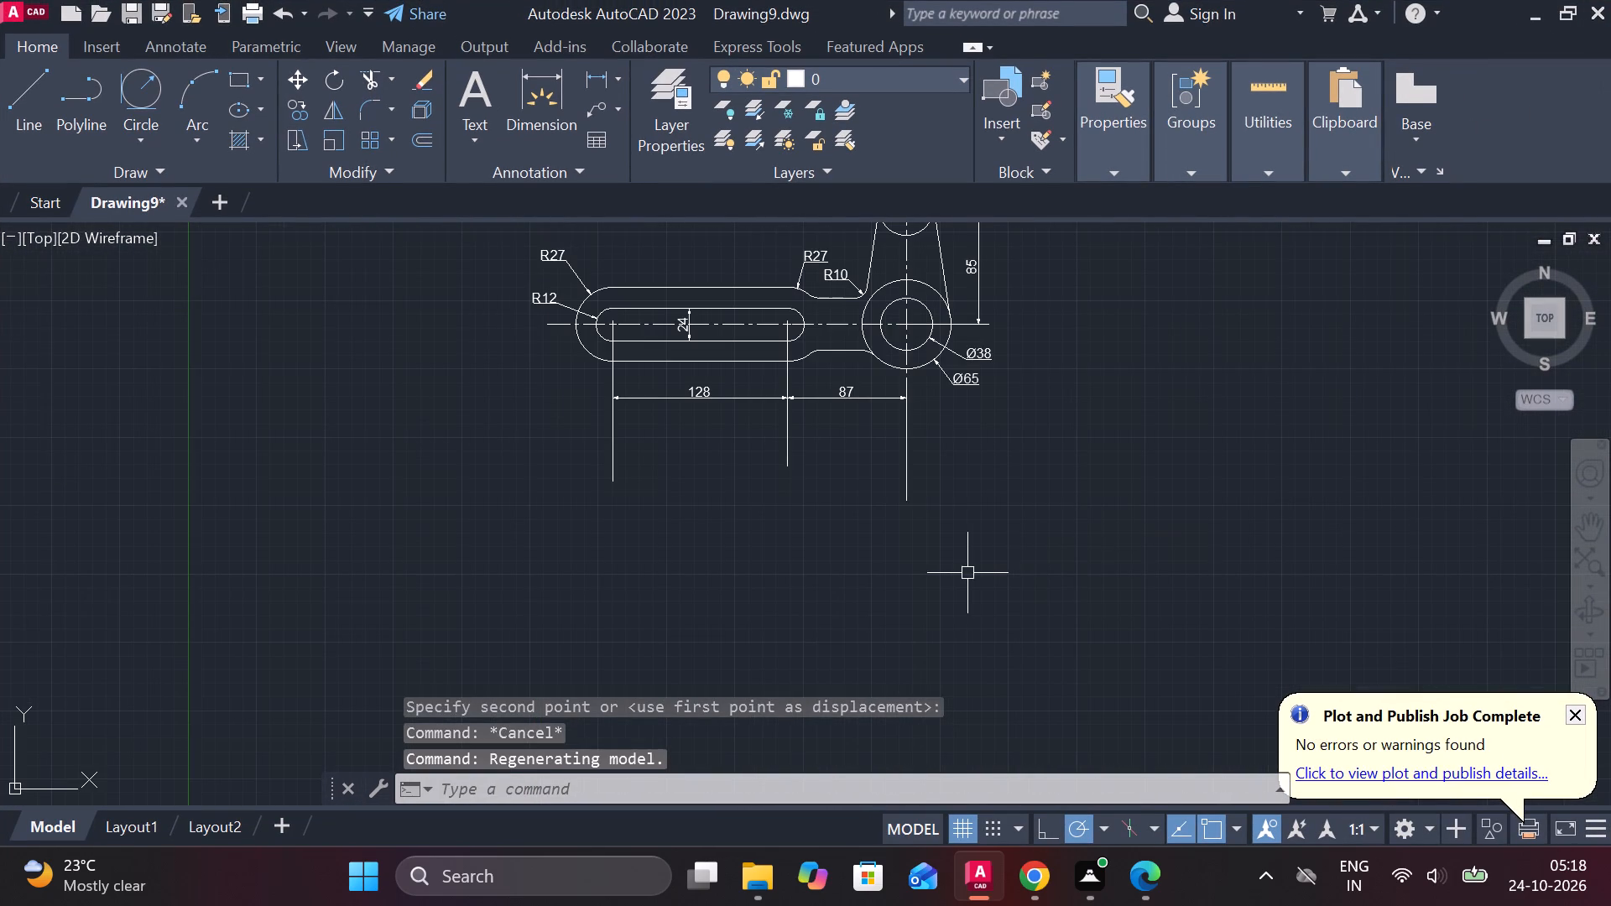
middle_drag(873, 479, 895, 480)
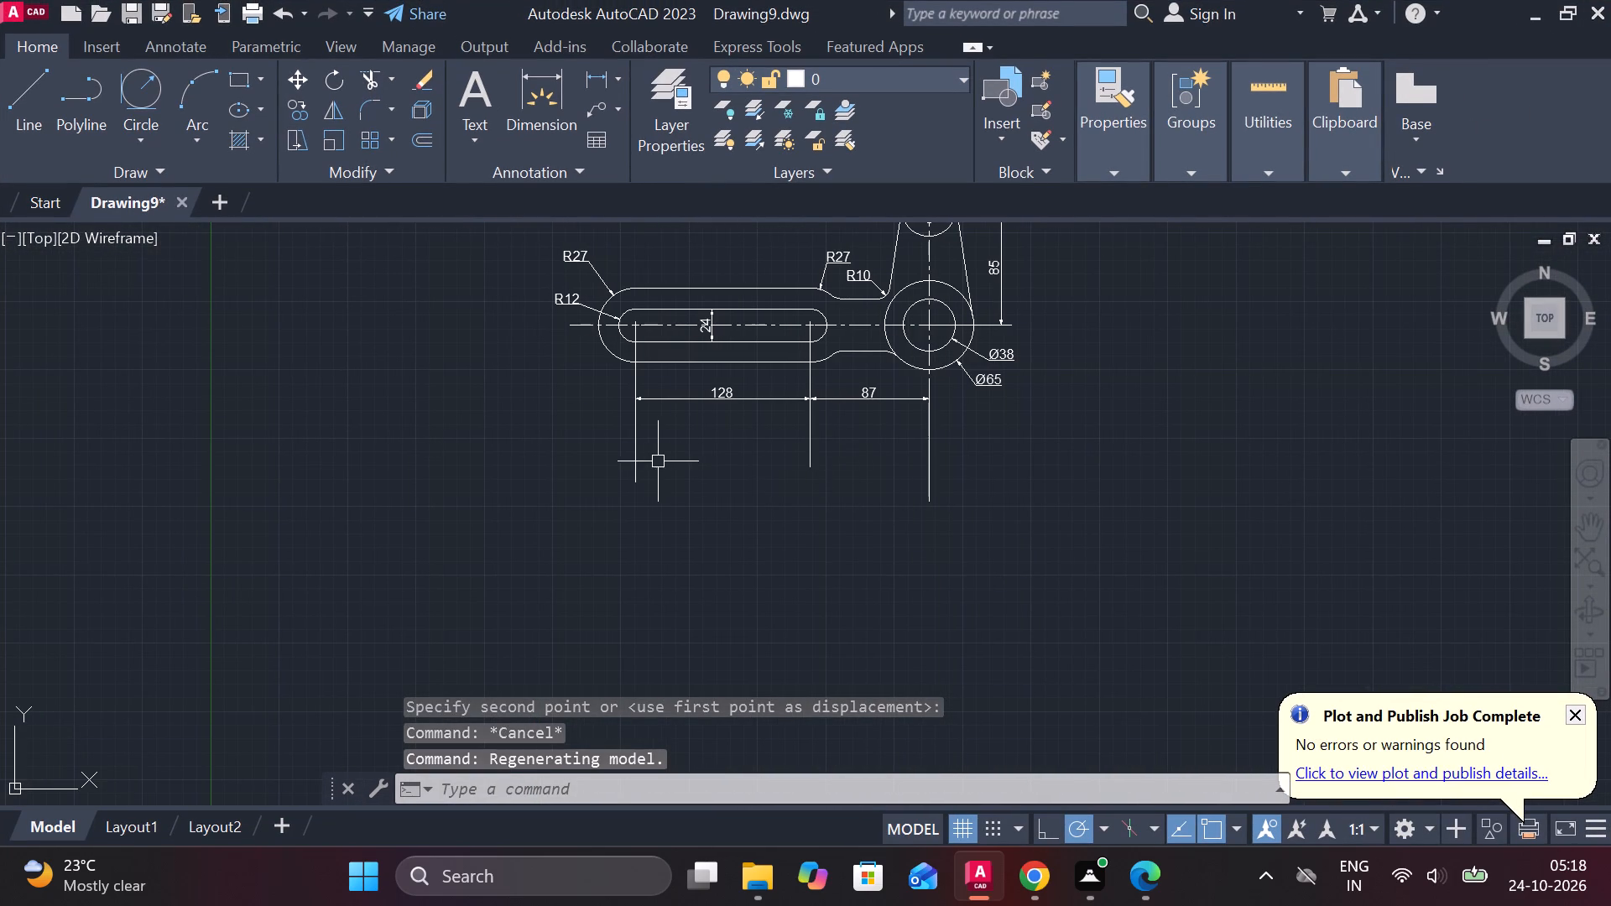
click(633, 444)
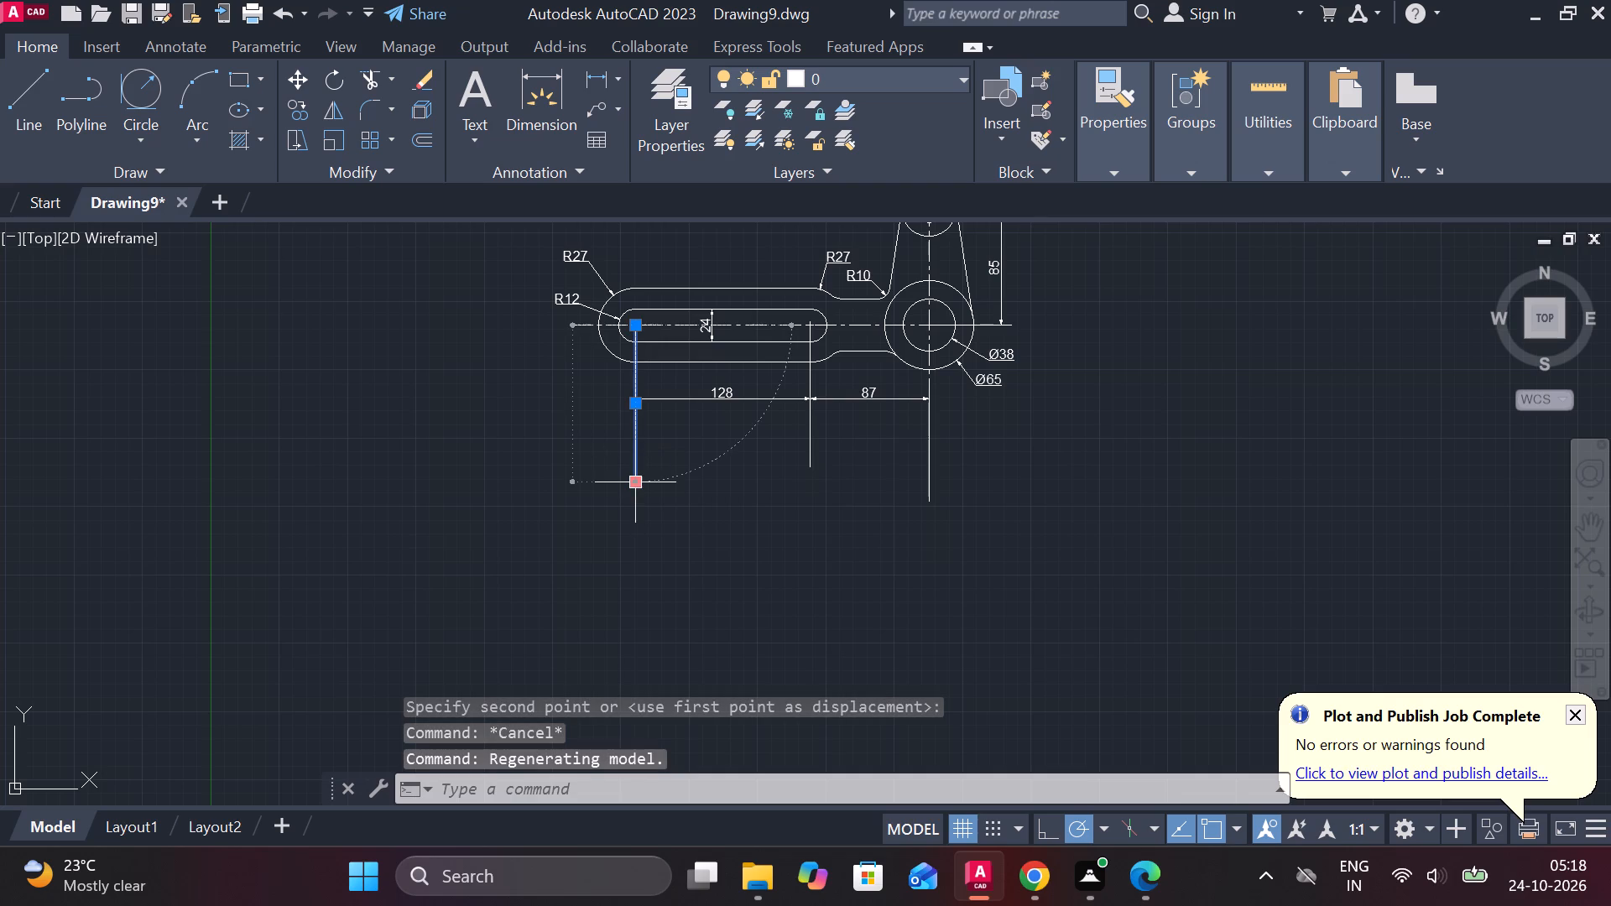
click(687, 539)
click(678, 624)
key(Escape)
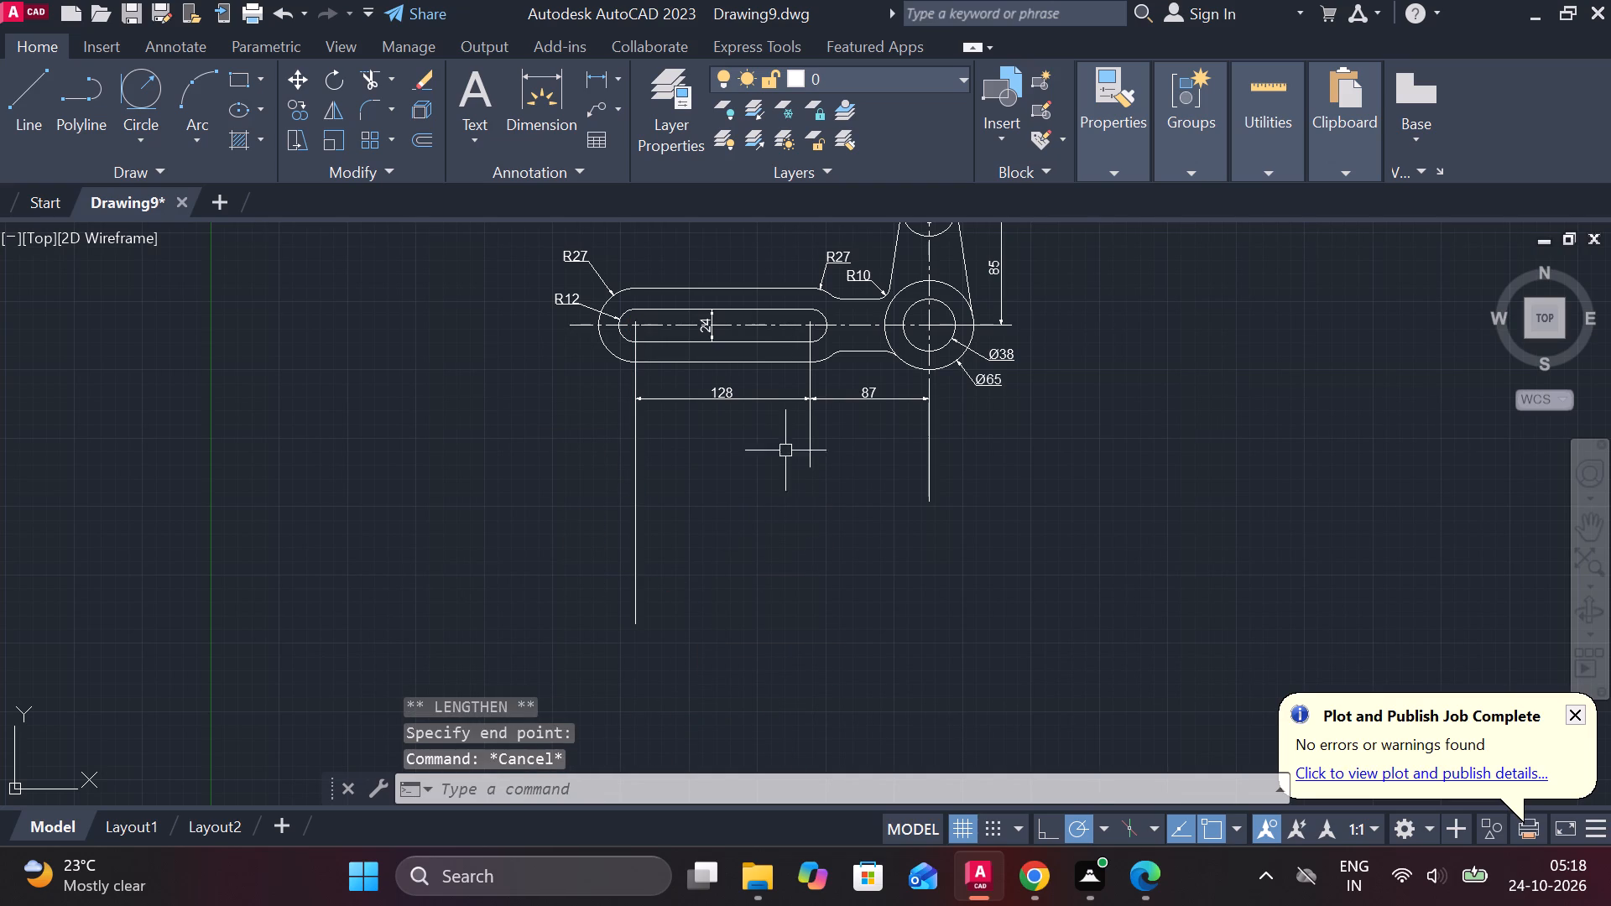
Lengthen the vertical line from the slot's right end-arc centre downward to about the level of the left one's end.
click(810, 439)
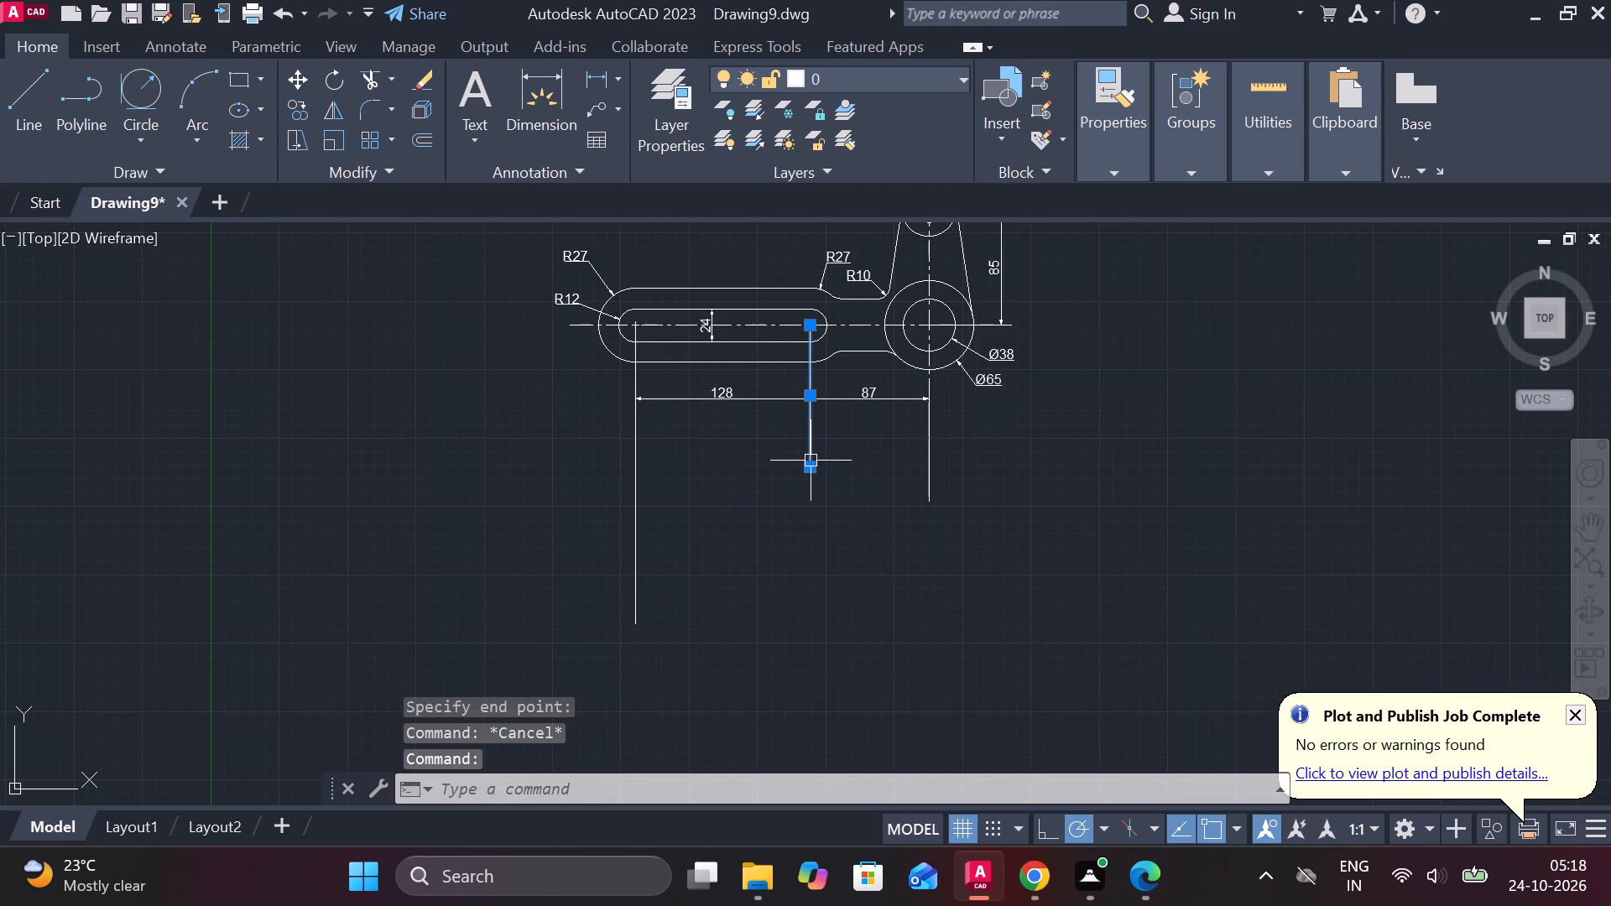
click(858, 529)
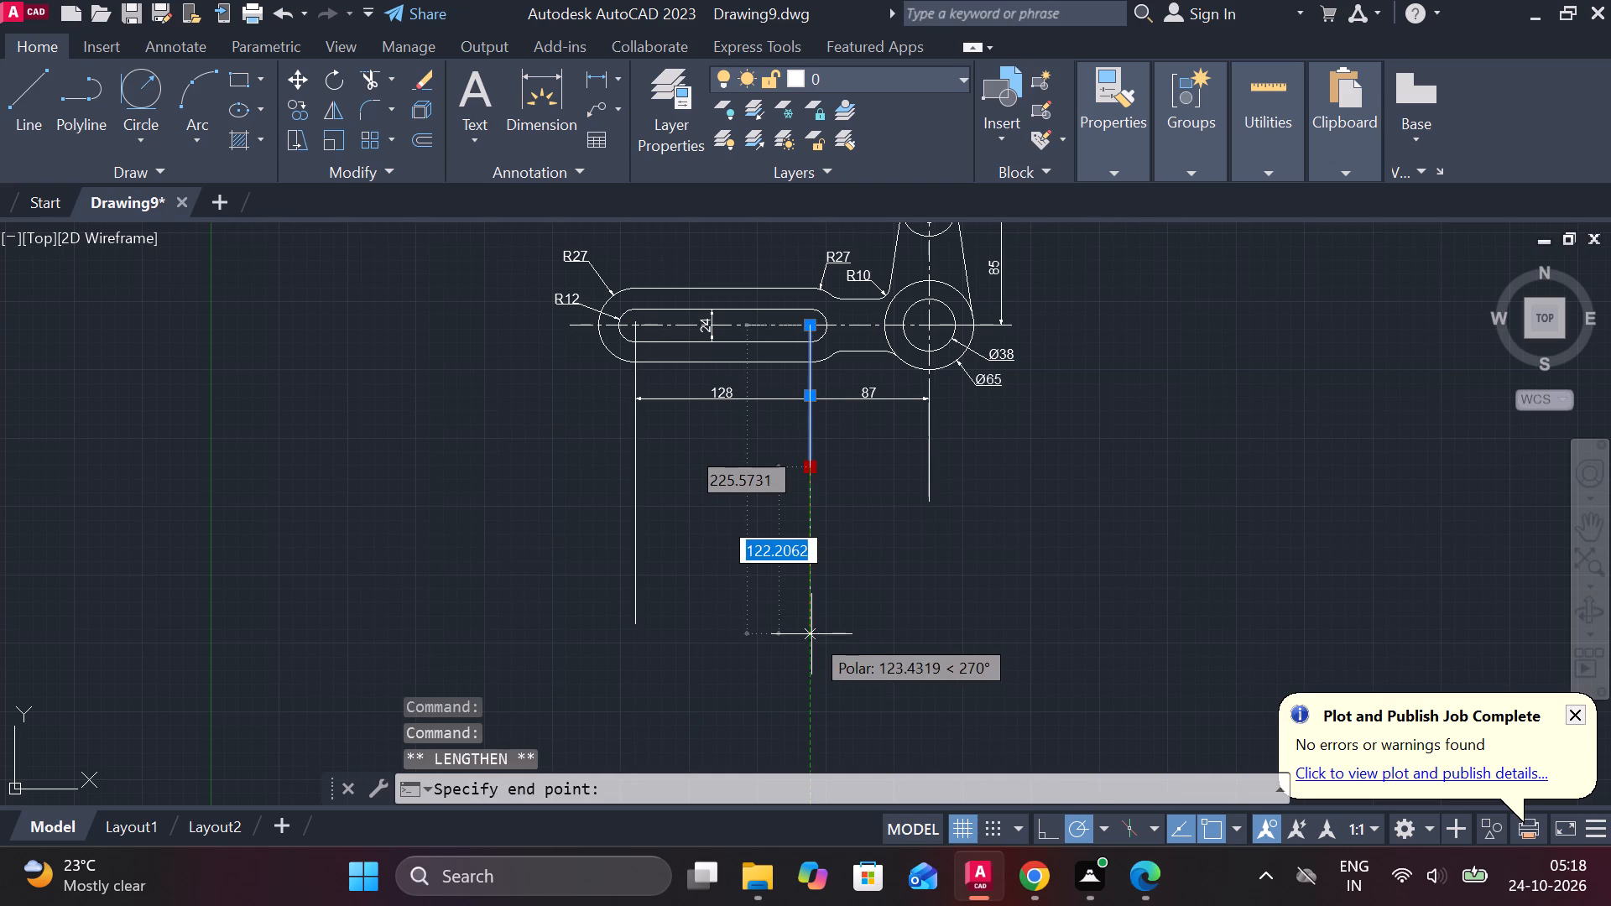
click(811, 619)
key(Escape)
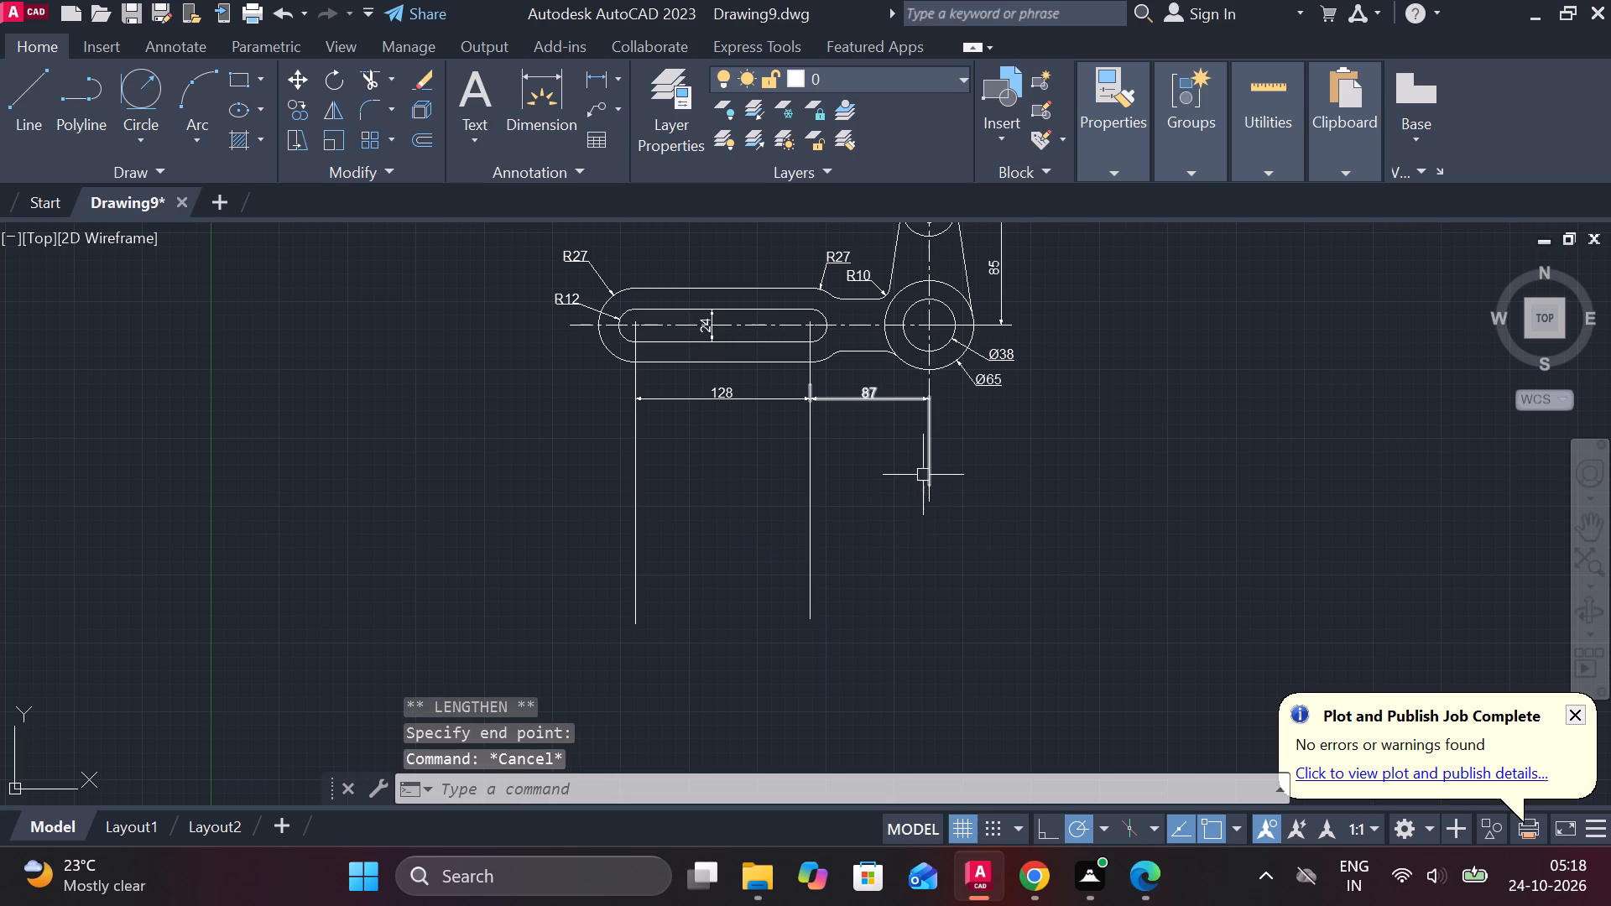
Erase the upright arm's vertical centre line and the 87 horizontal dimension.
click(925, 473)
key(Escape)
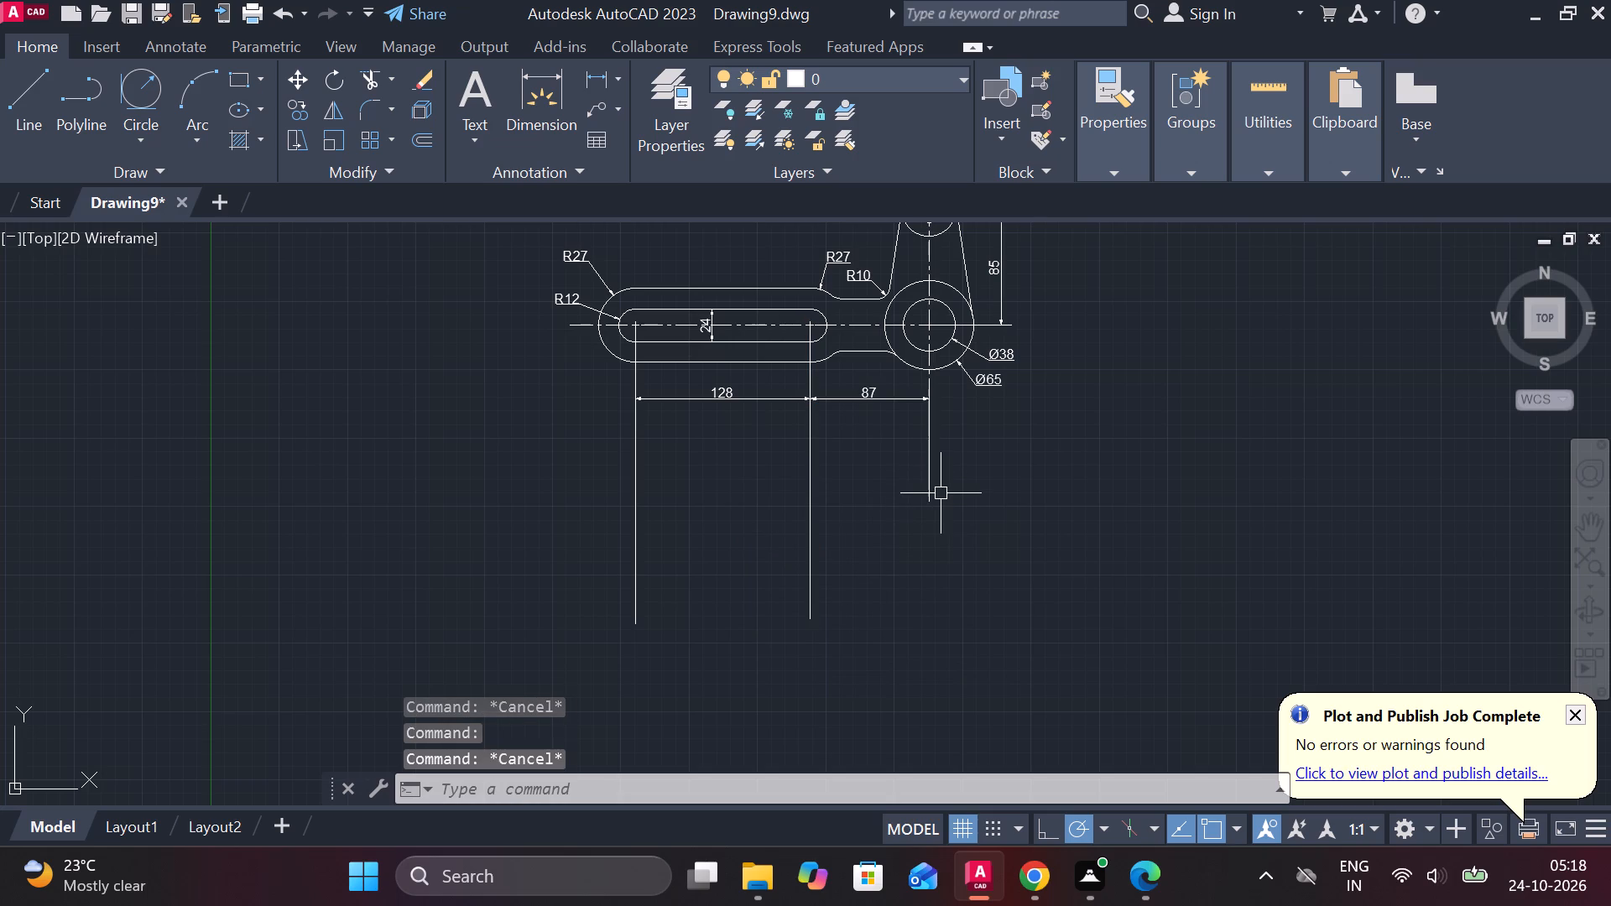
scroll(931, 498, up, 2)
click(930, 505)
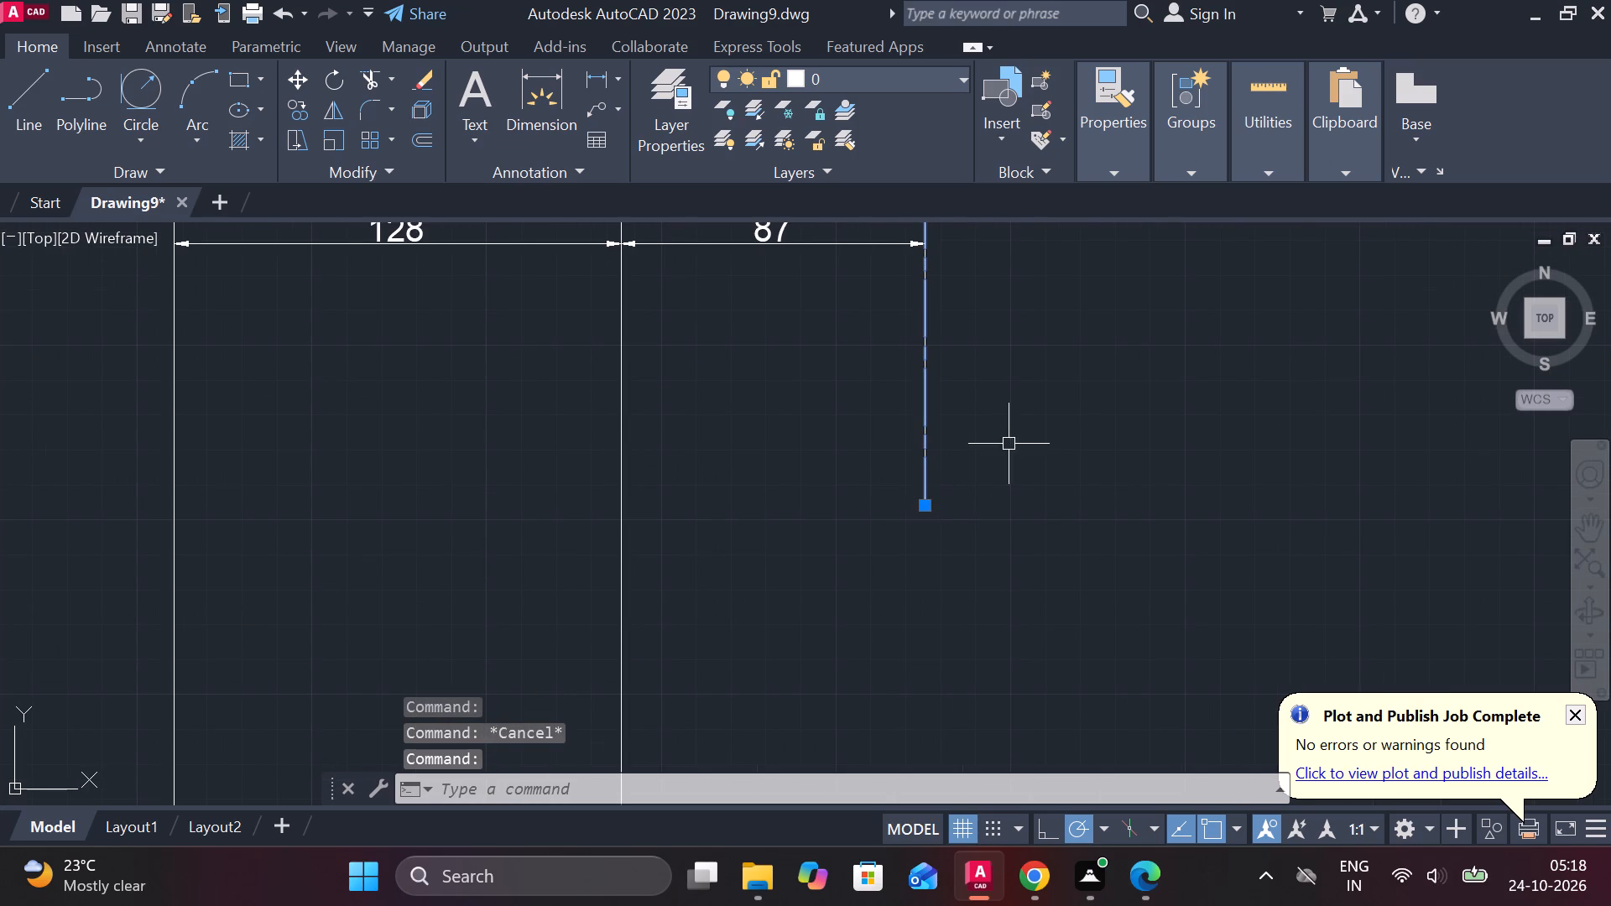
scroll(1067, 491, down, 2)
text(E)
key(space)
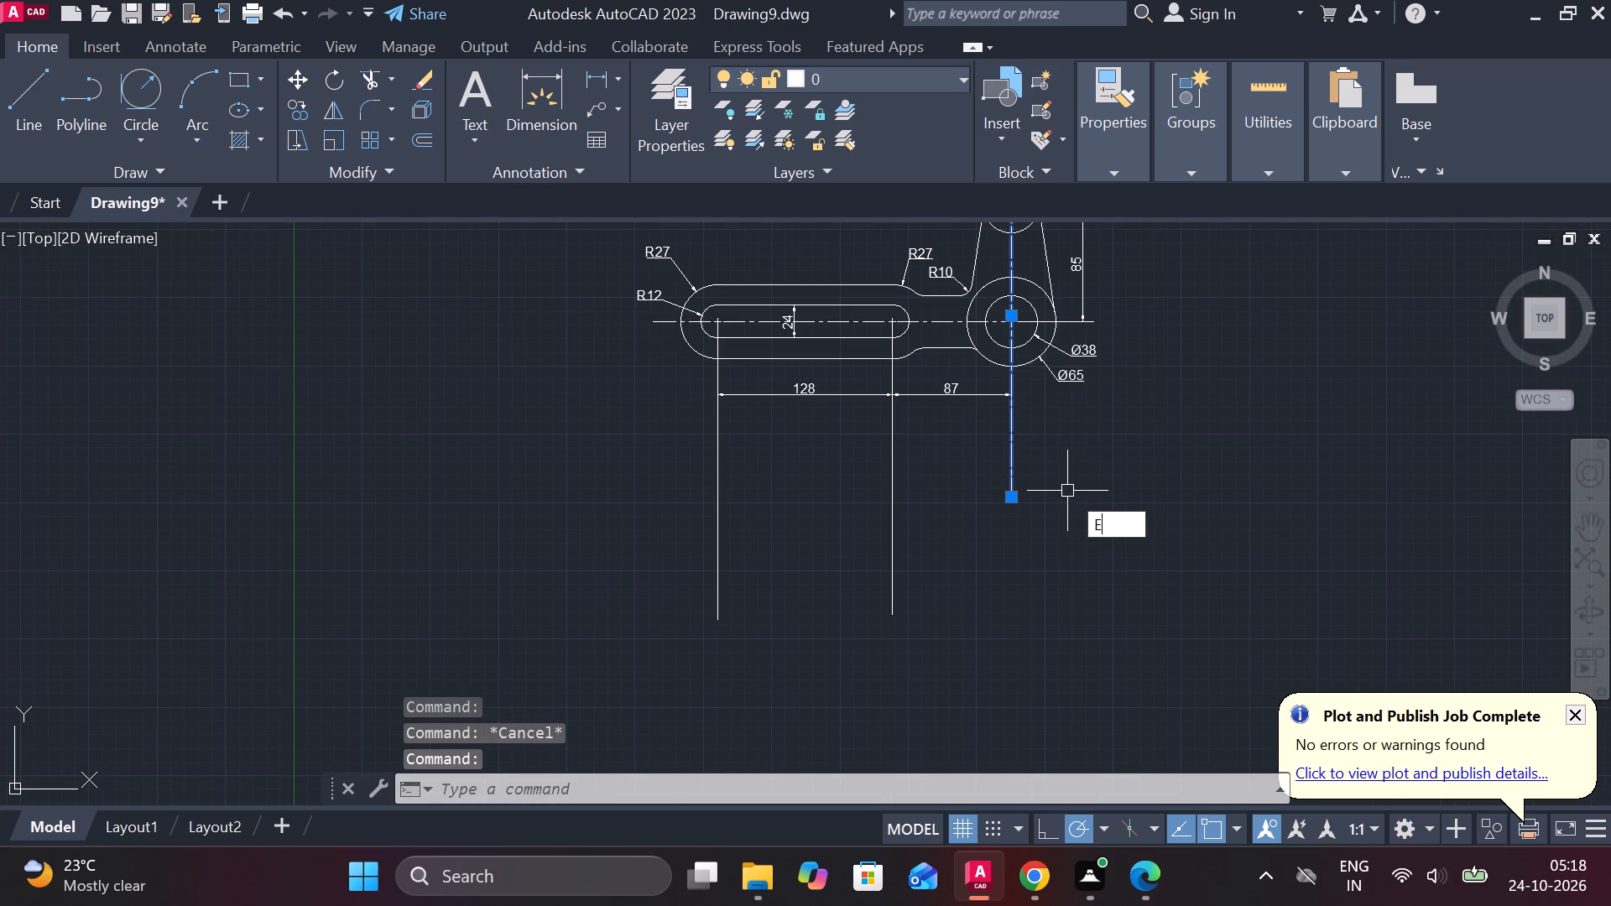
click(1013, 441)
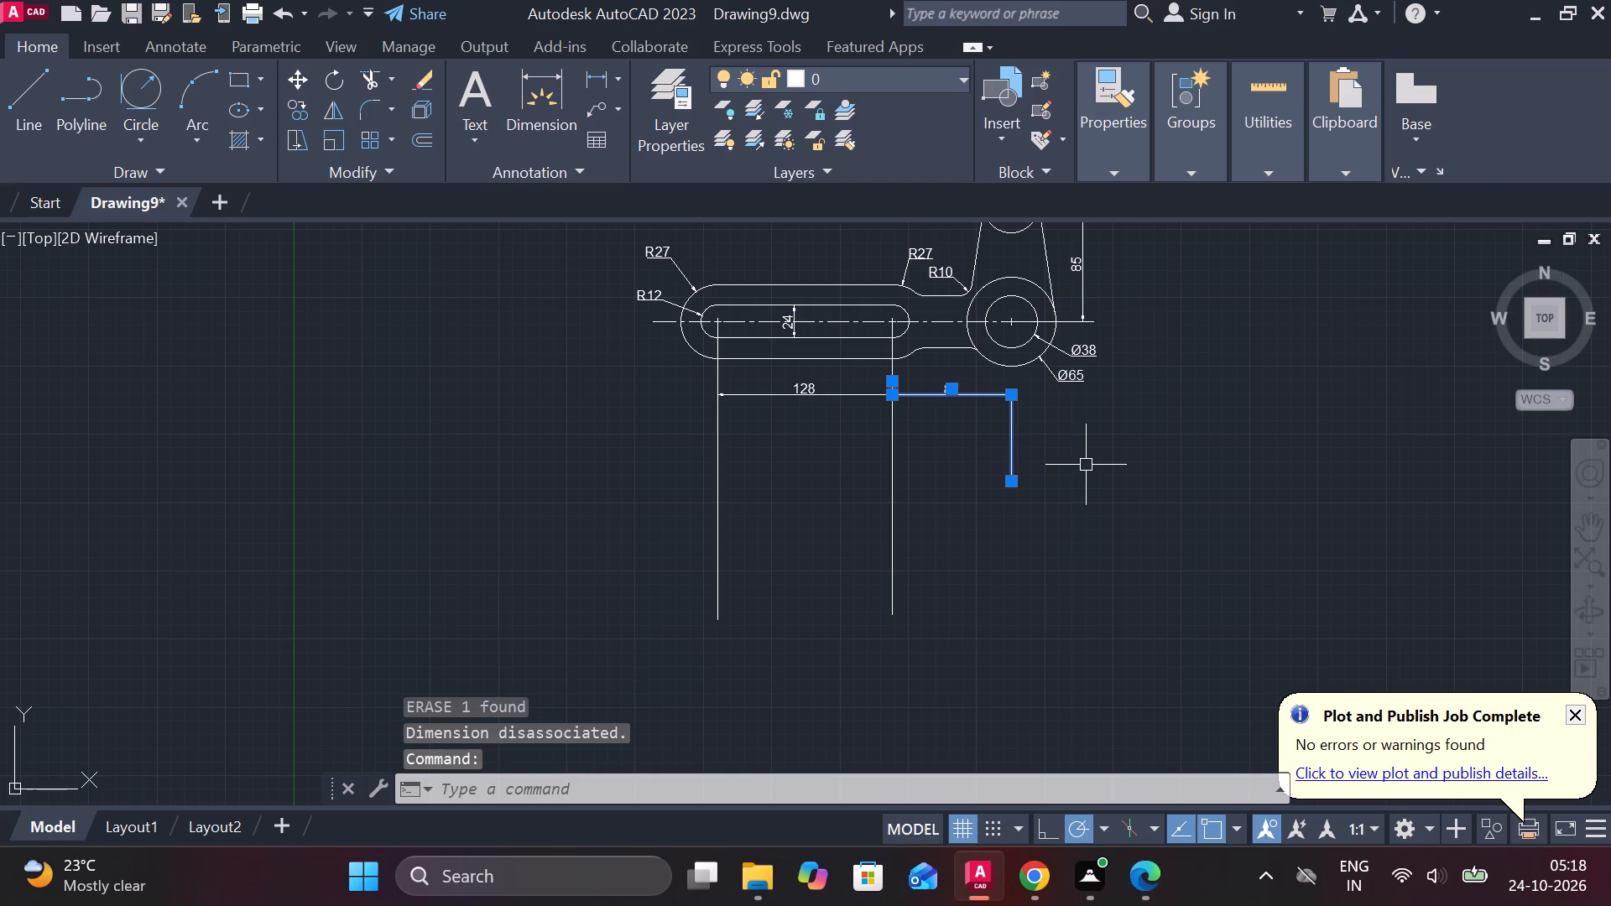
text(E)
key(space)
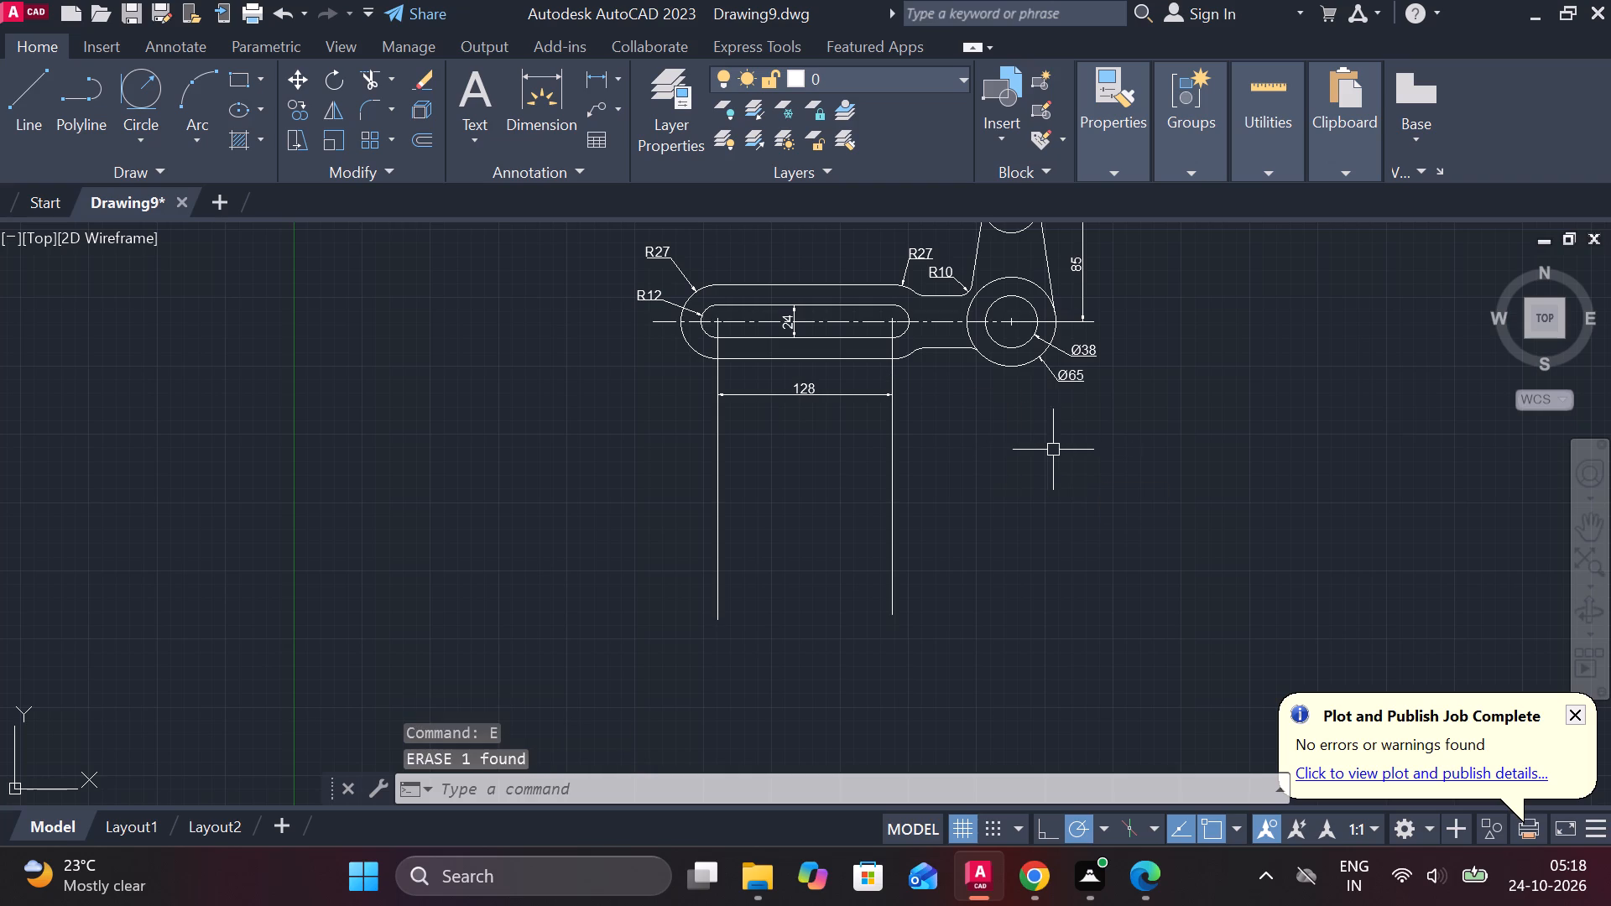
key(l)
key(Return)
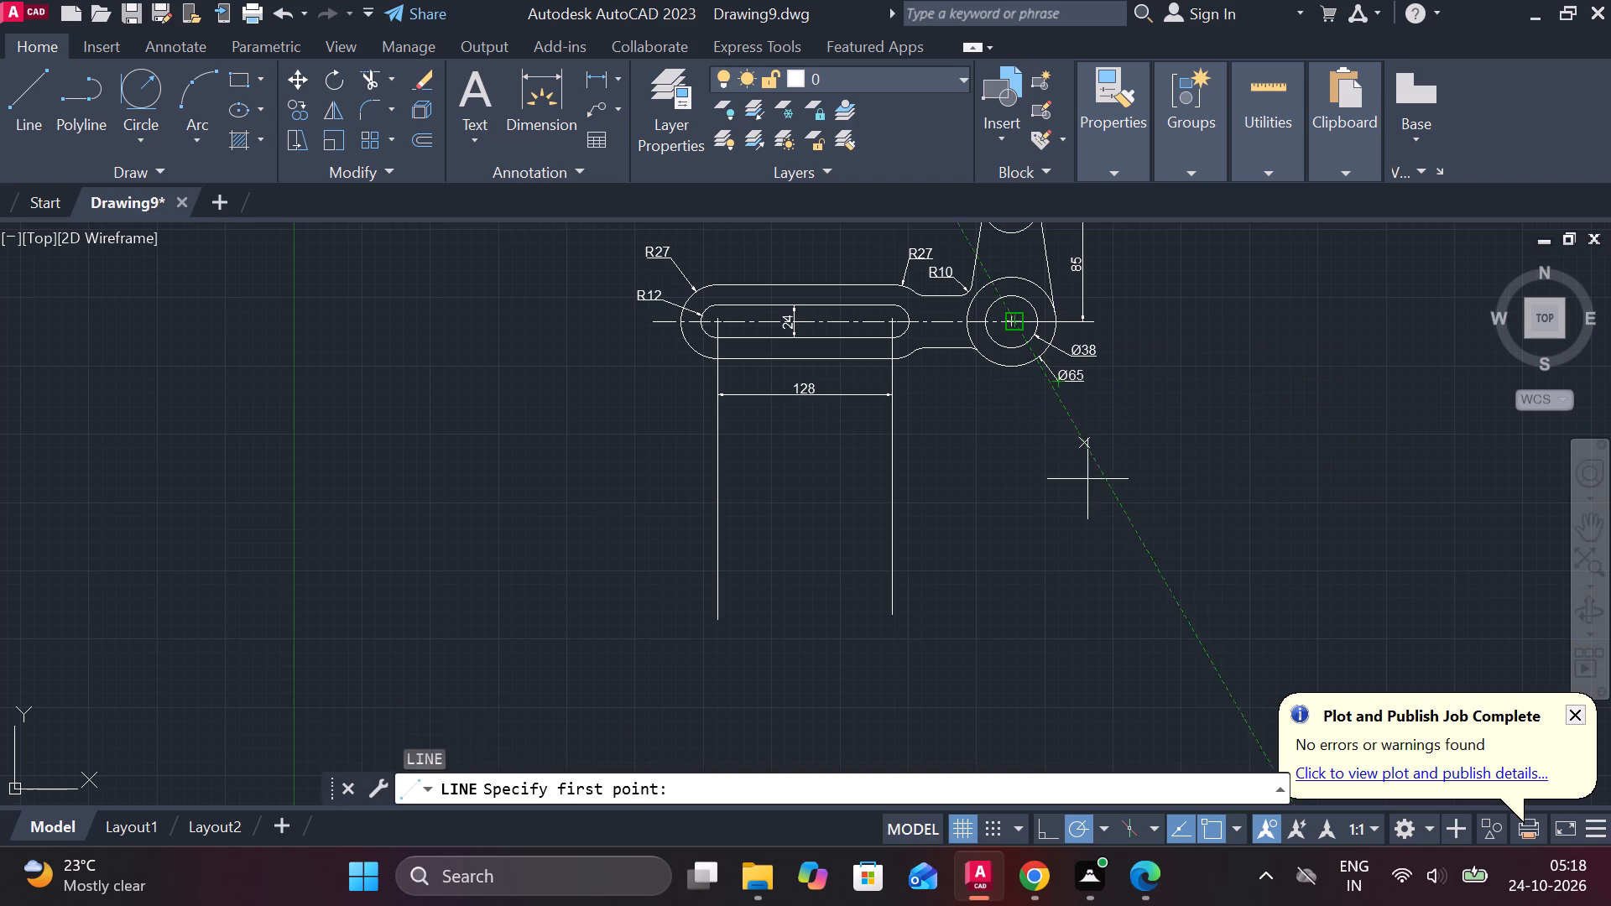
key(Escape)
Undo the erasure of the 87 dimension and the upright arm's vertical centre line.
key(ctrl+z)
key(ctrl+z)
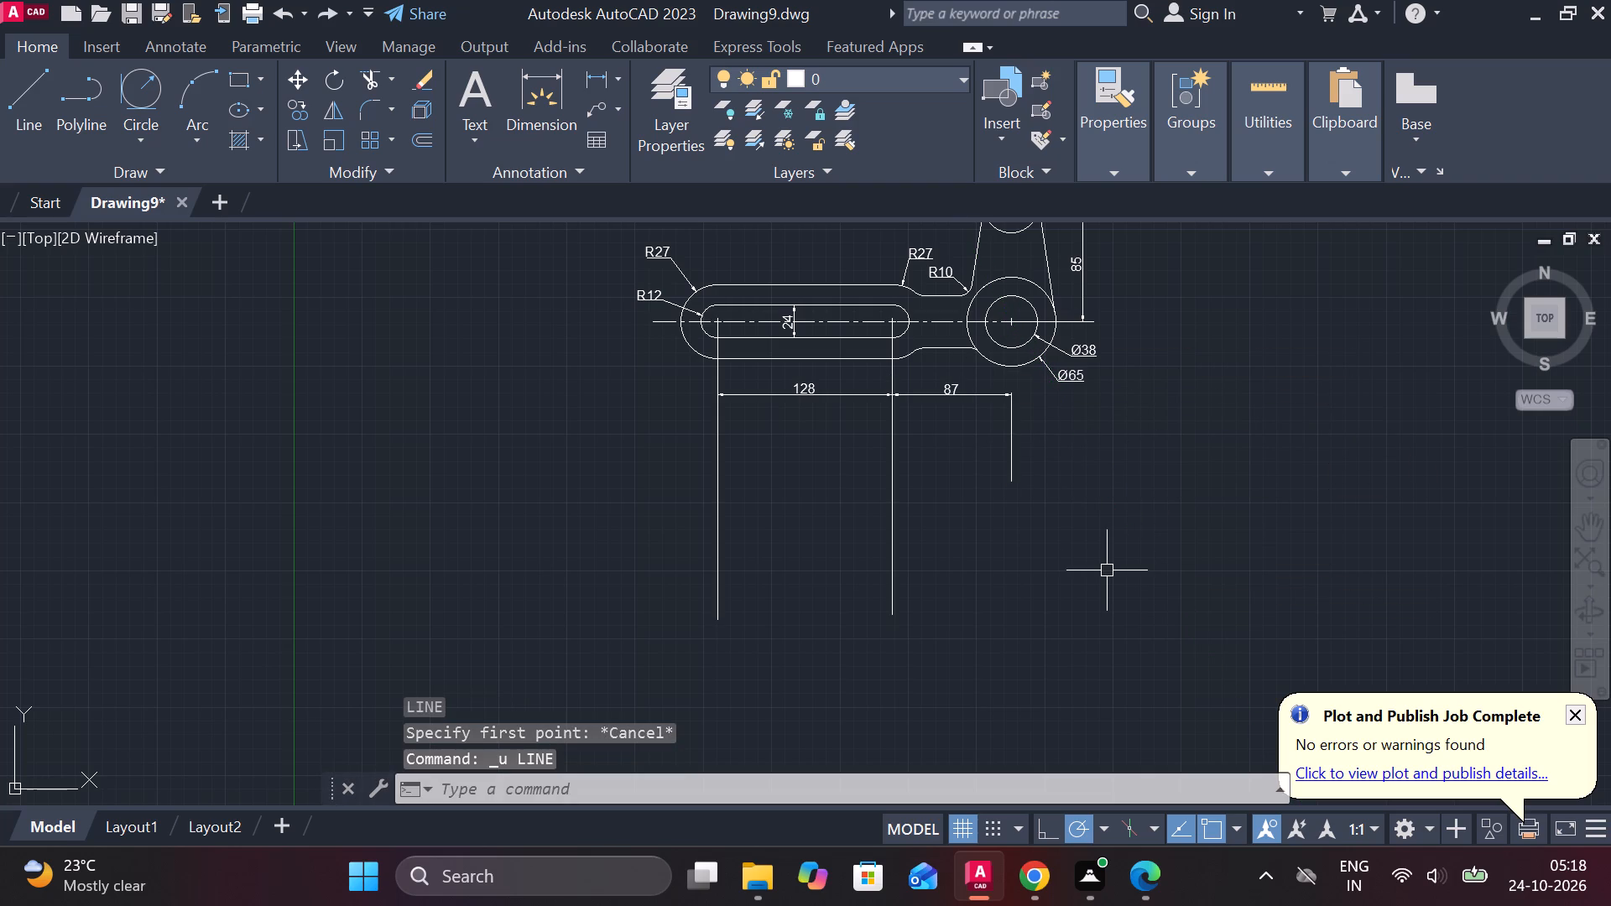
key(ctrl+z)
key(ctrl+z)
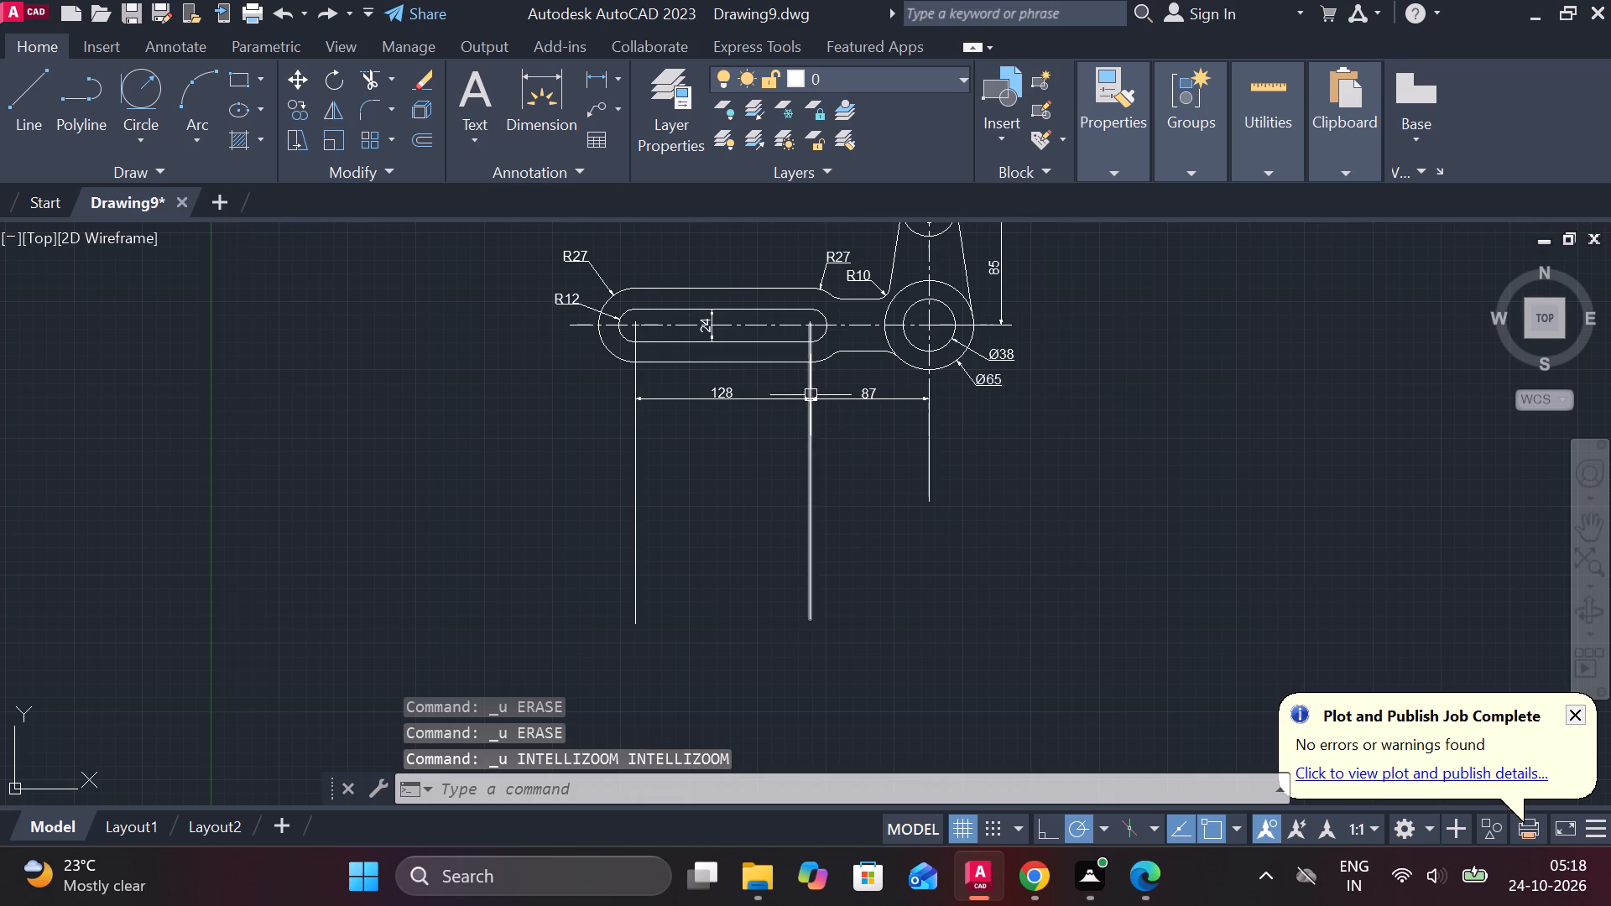
Erase the 87 horizontal dimension between the slot's right centre and the large hole's centre.
click(867, 393)
text(E)
key(space)
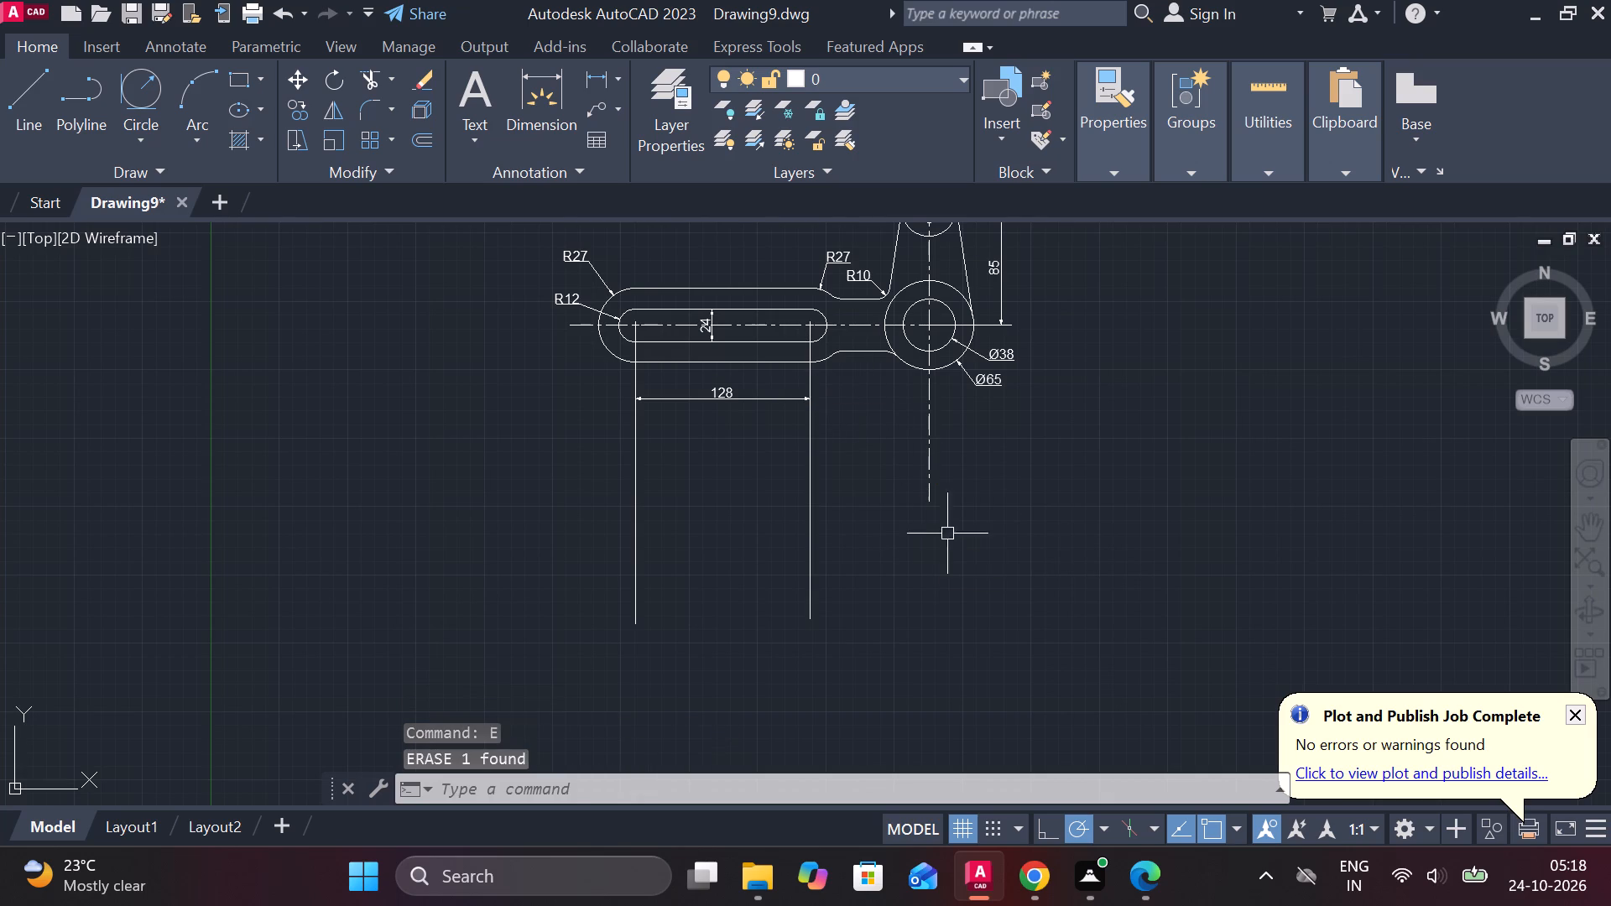
Stretch the lower end of the upright arm's vertical centre line further downward, nearly level with the slot's projection lines.
click(926, 483)
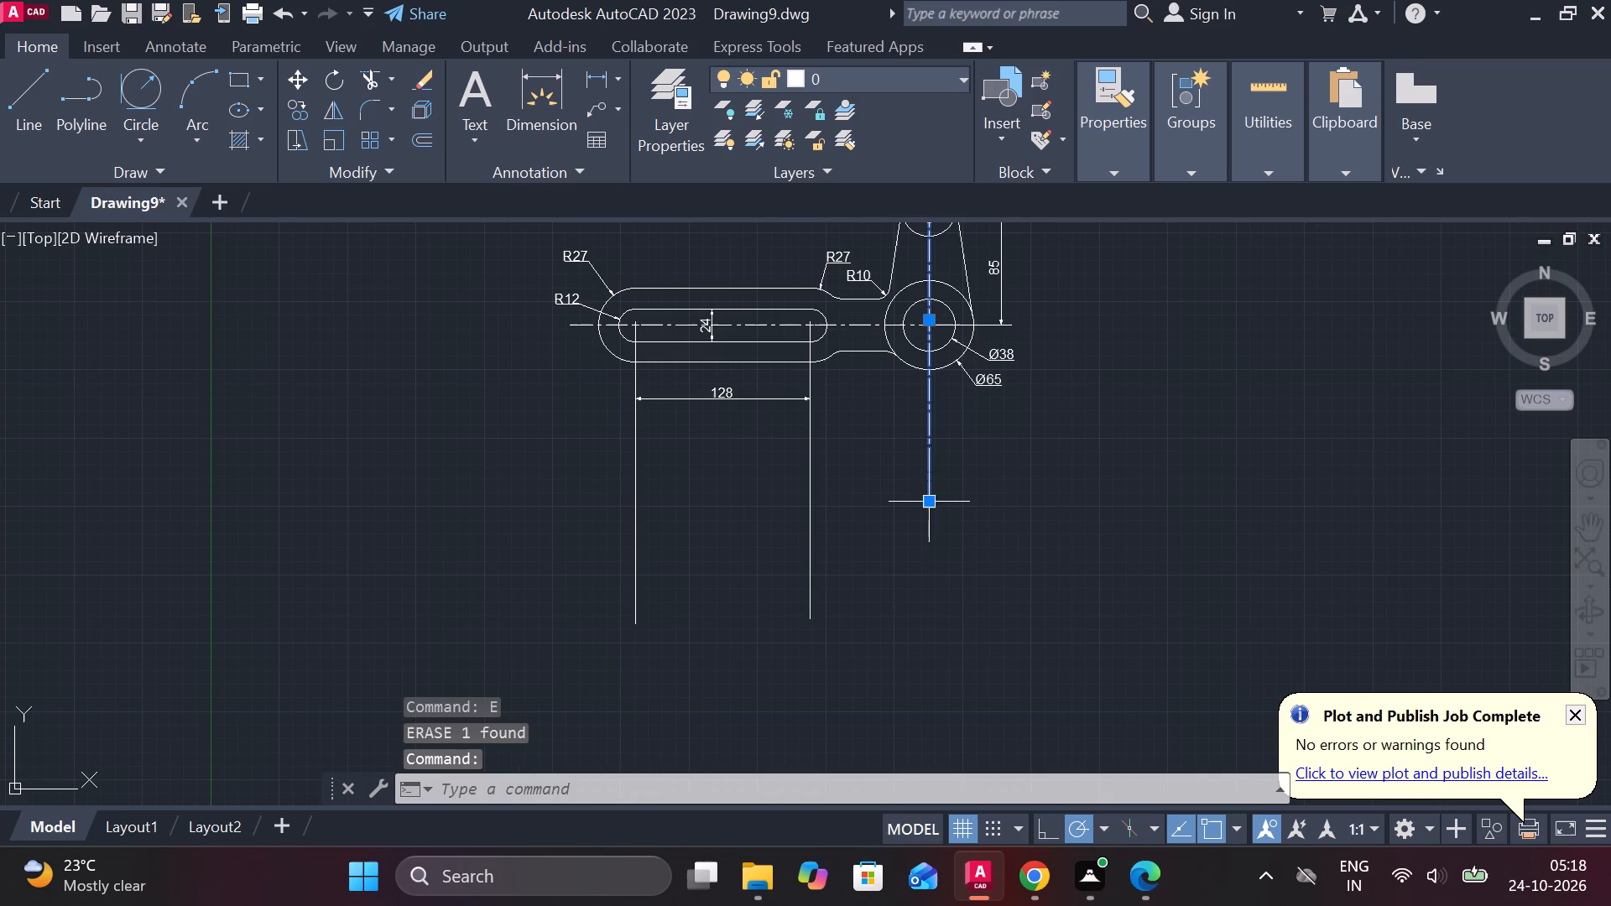
click(930, 501)
click(931, 592)
key(Escape)
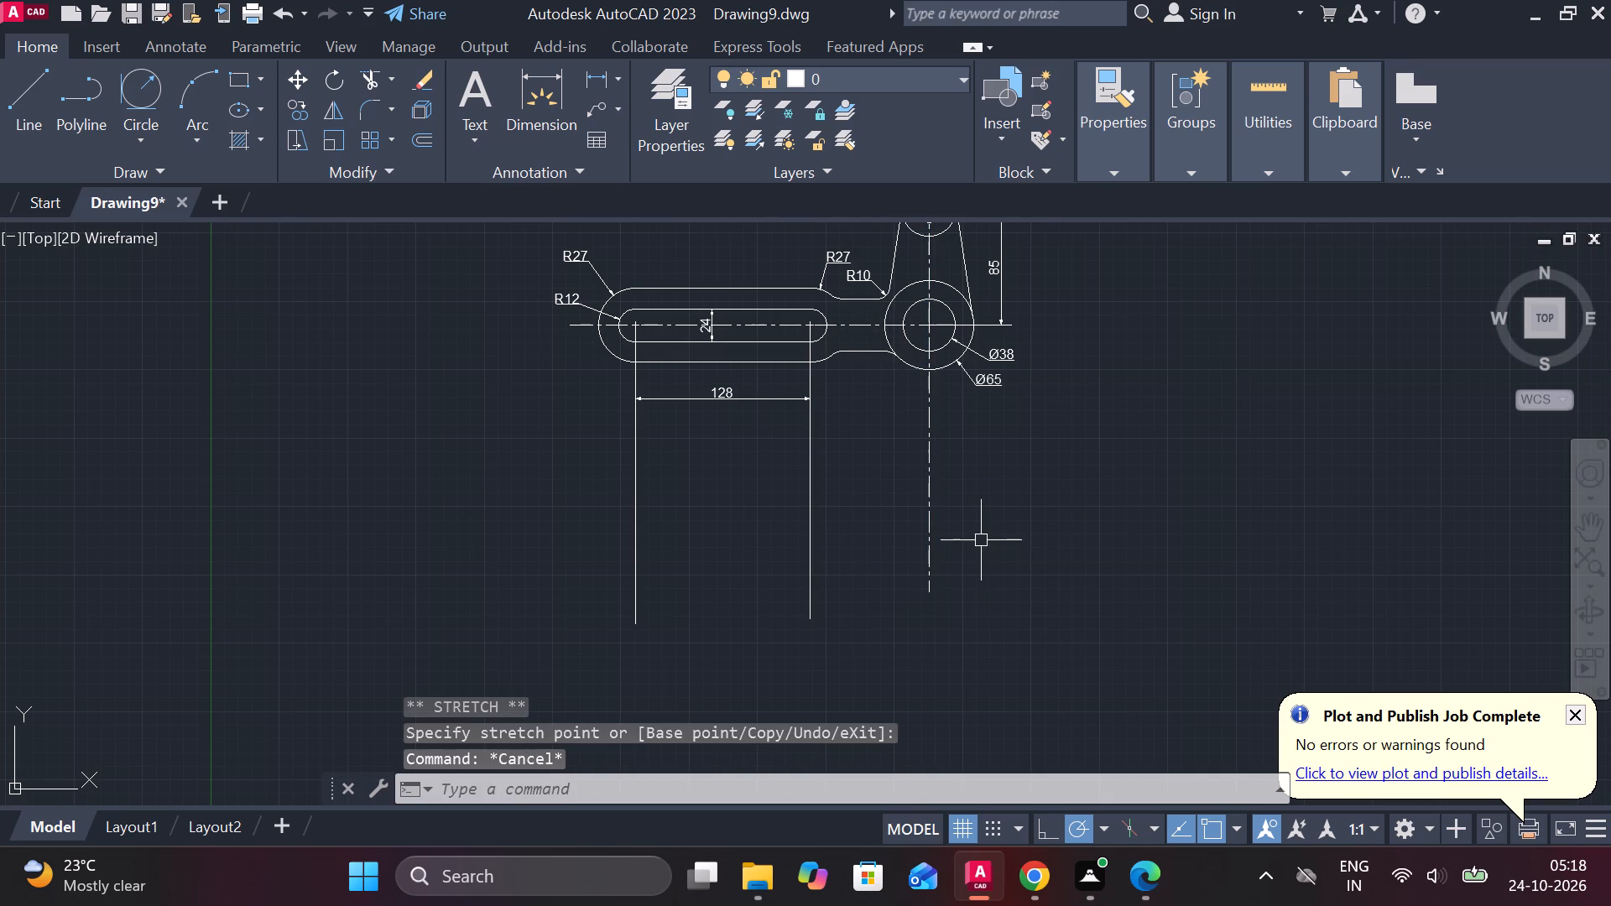
Draw a vertical line downward from the leftmost point of the slotted arm's outer R27 end, past the 128 dimension.
scroll(953, 496, up, 1)
middle_drag(953, 496, 954, 612)
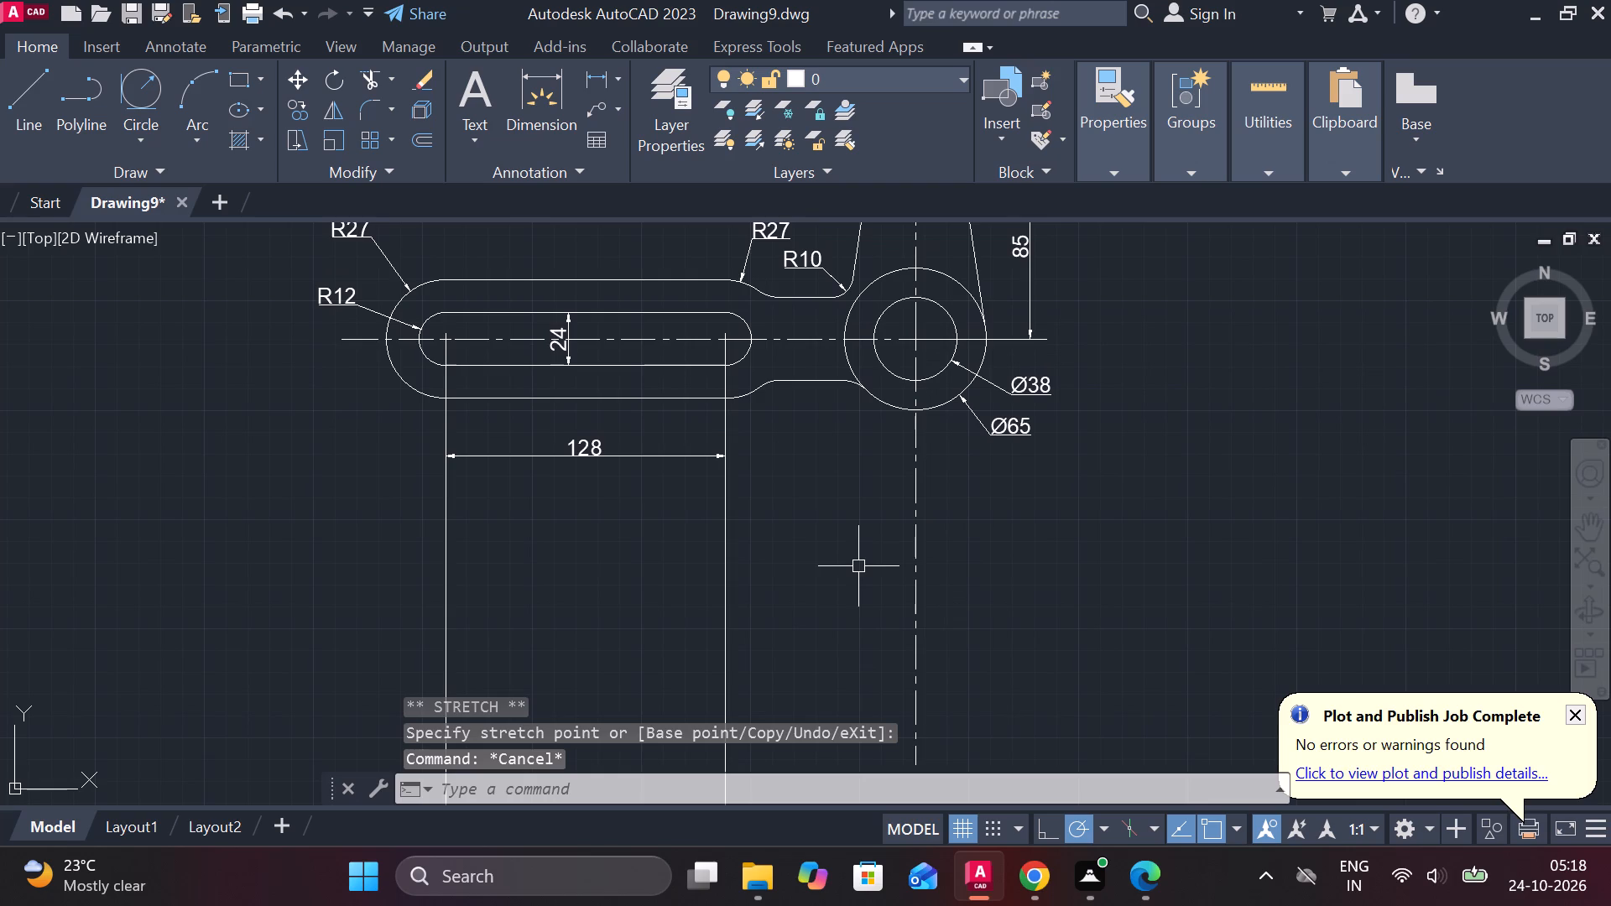
scroll(801, 586, down, 1)
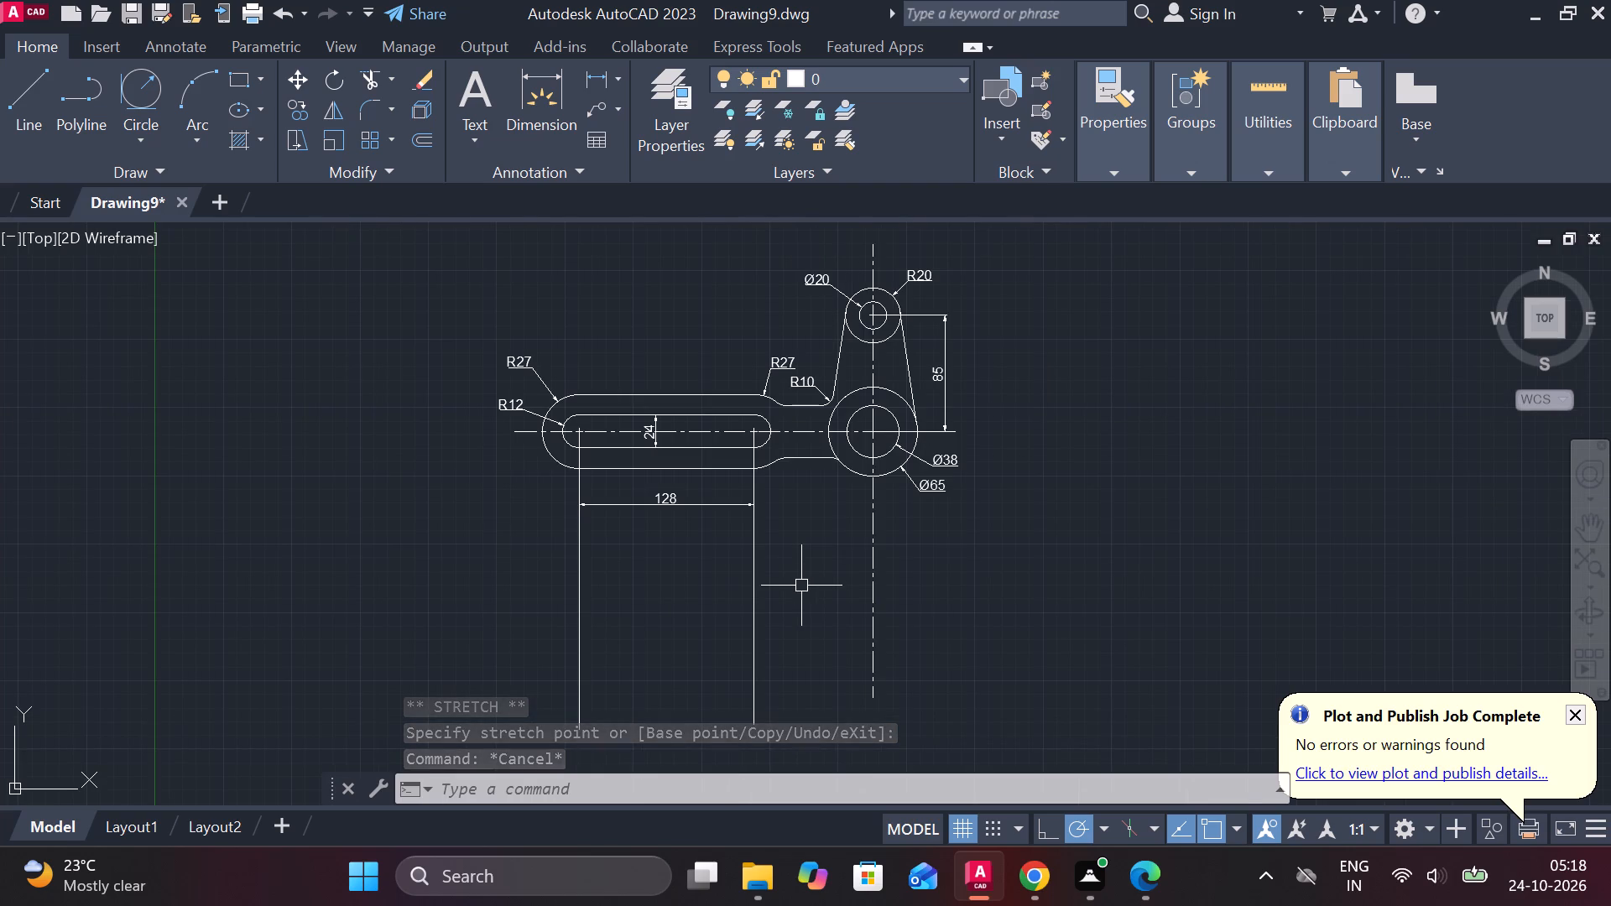
middle_drag(632, 590, 651, 543)
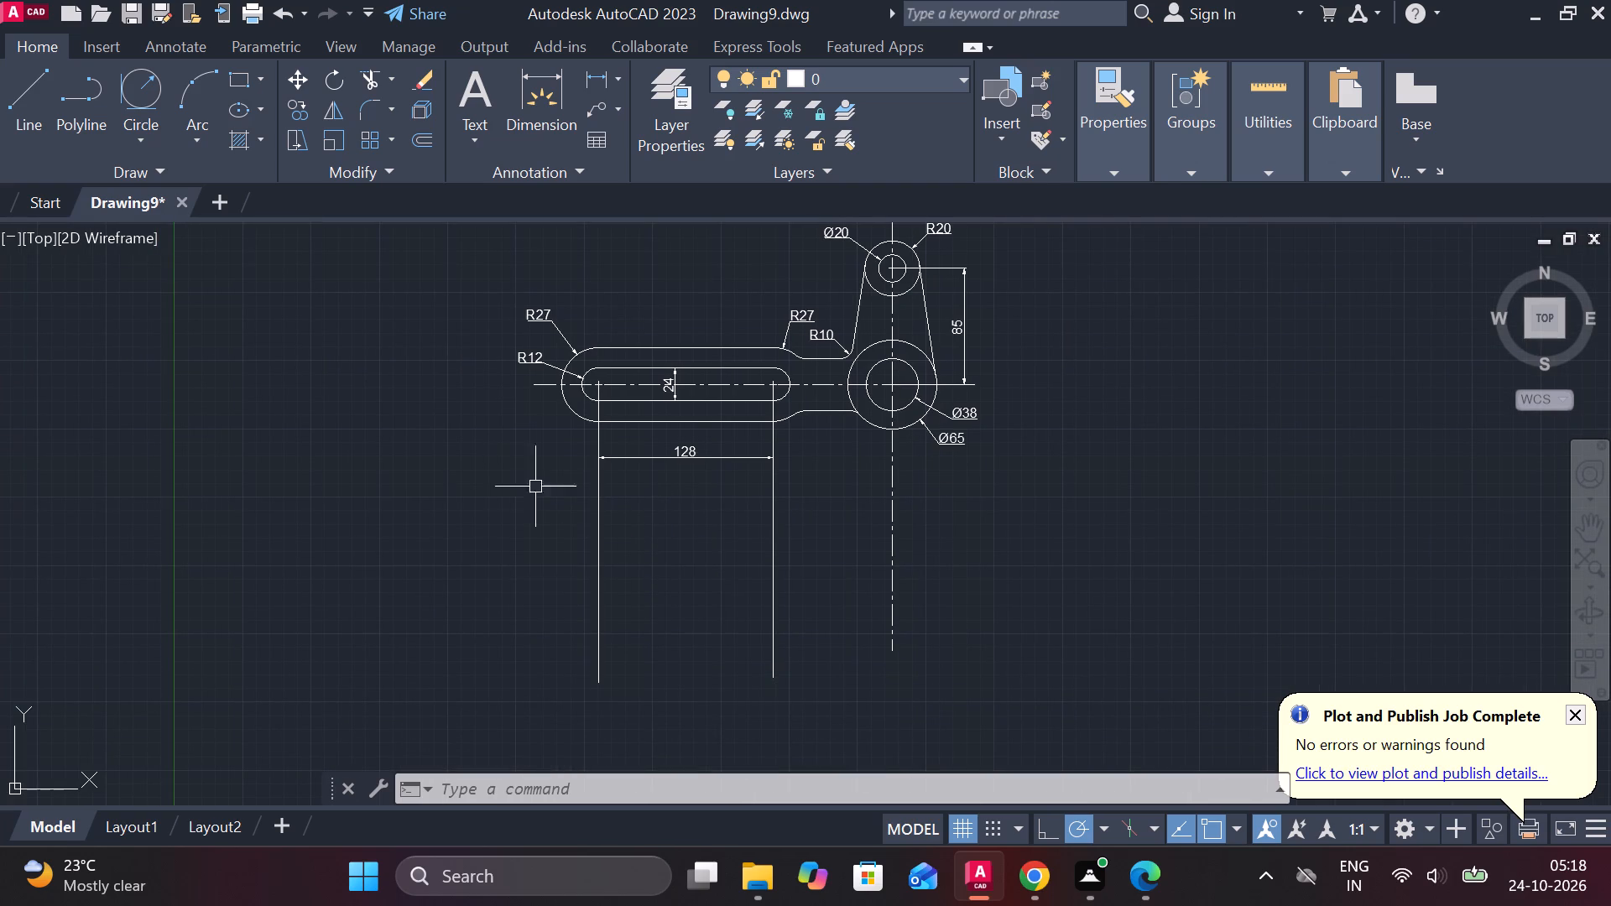
key(l)
key(Return)
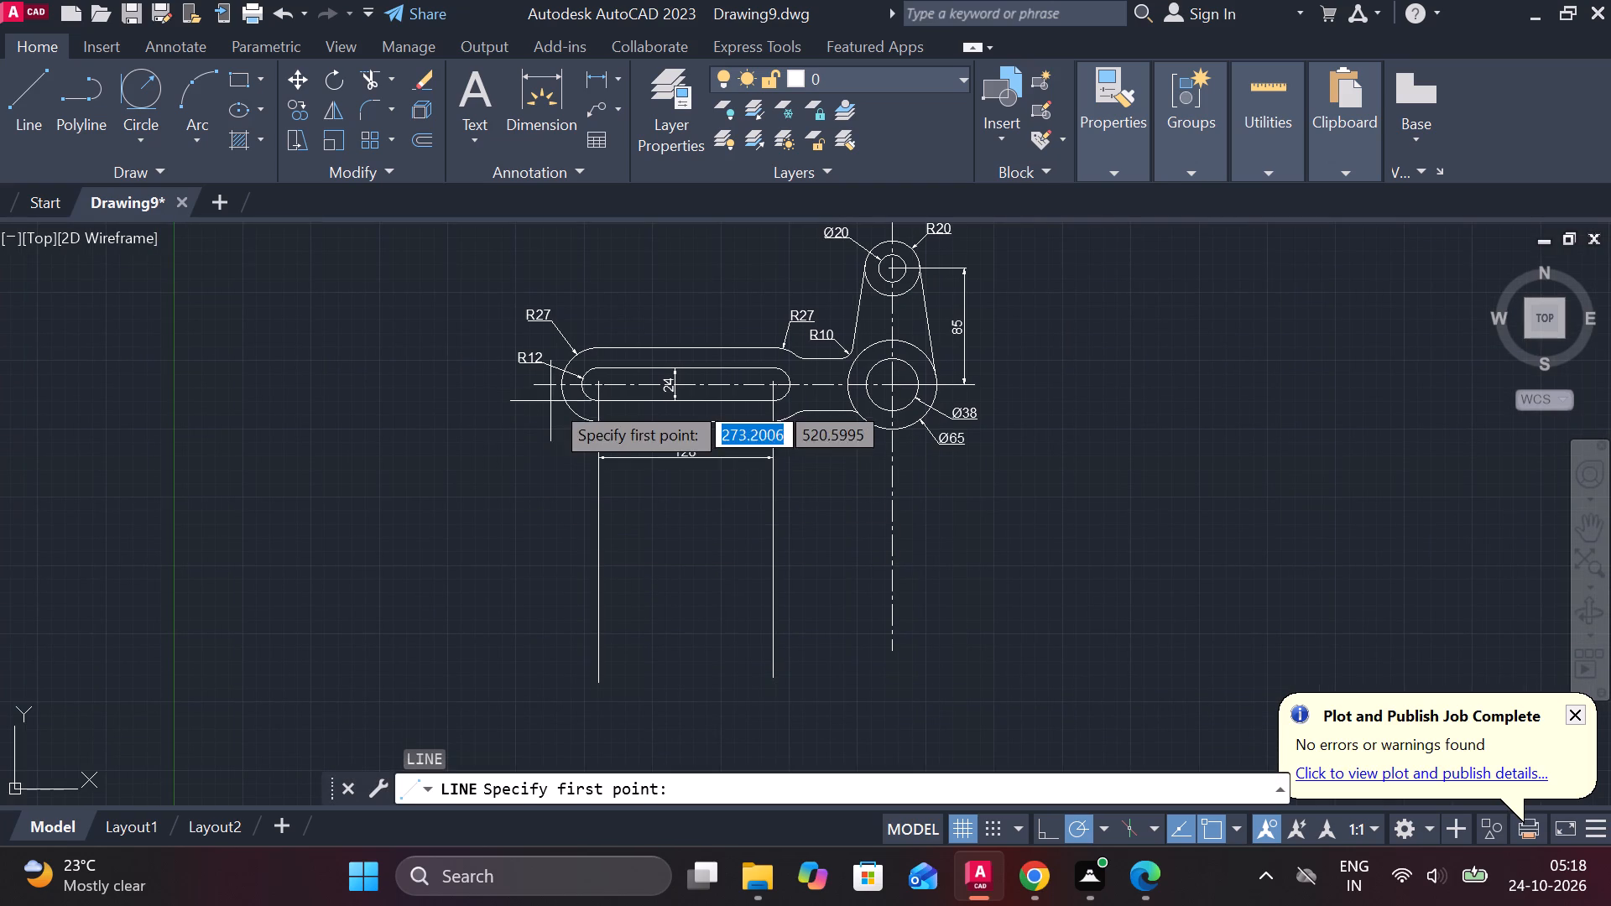
click(557, 389)
click(566, 575)
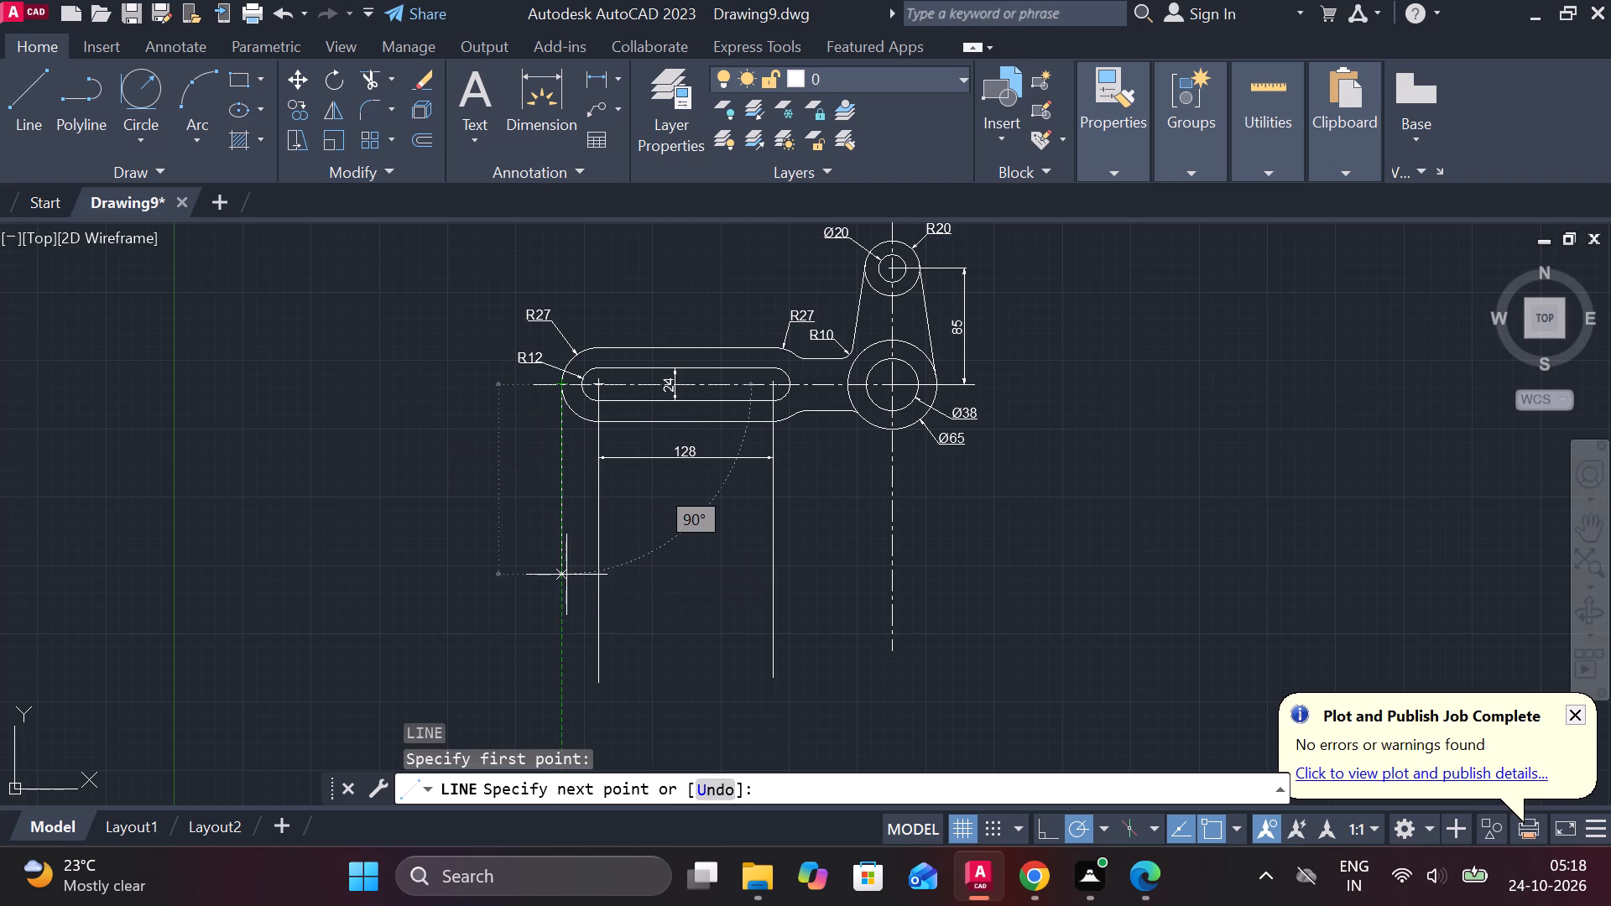
key(Escape)
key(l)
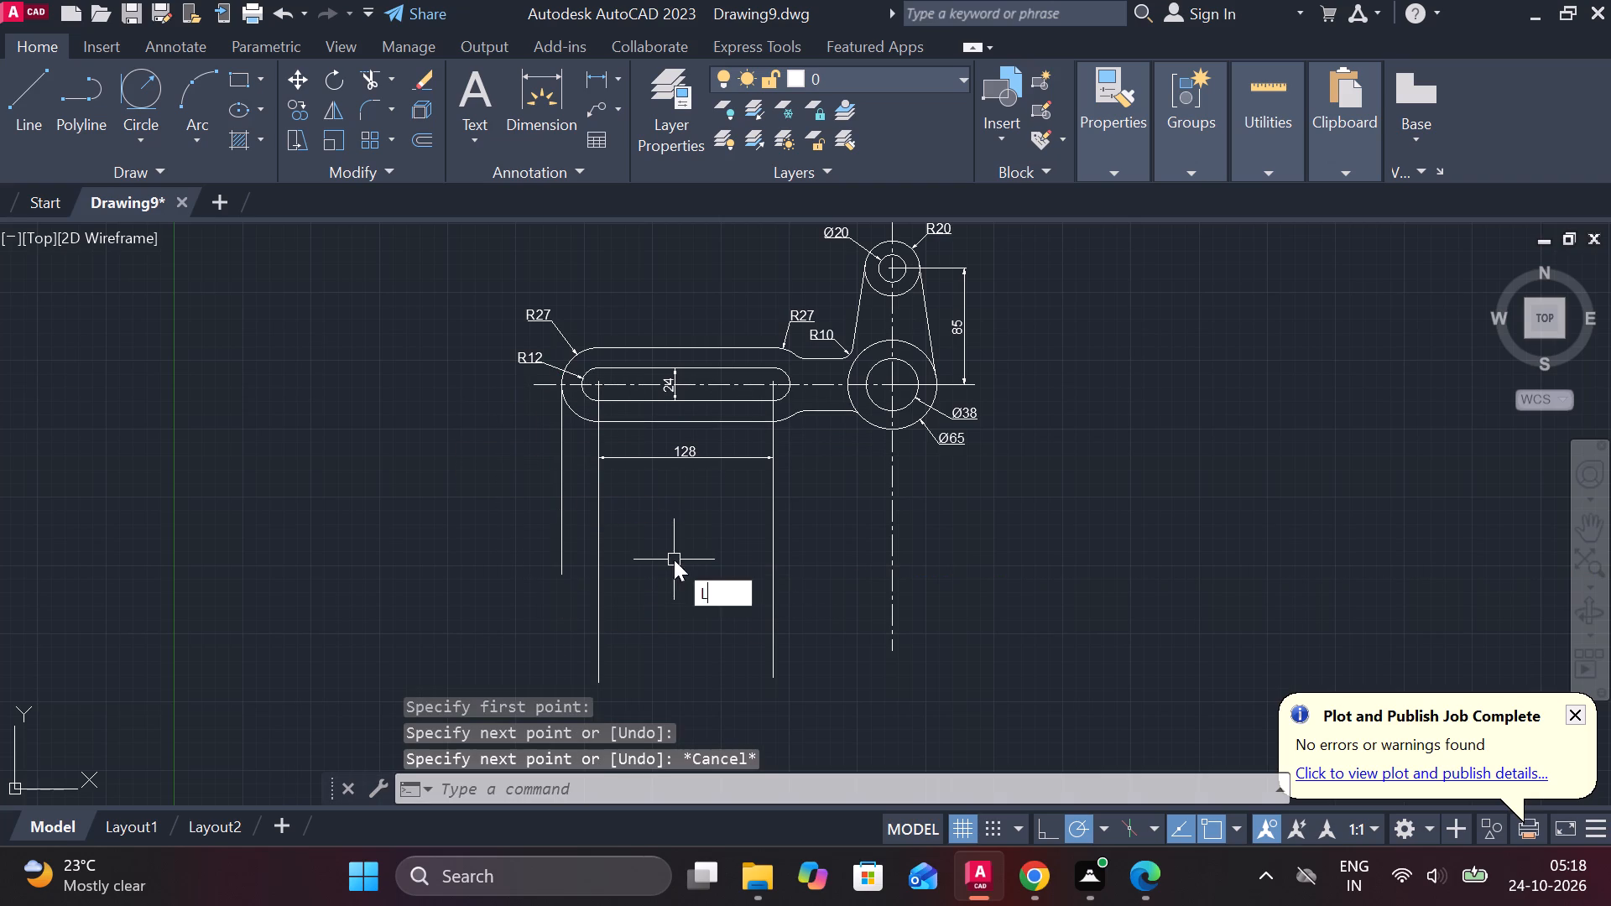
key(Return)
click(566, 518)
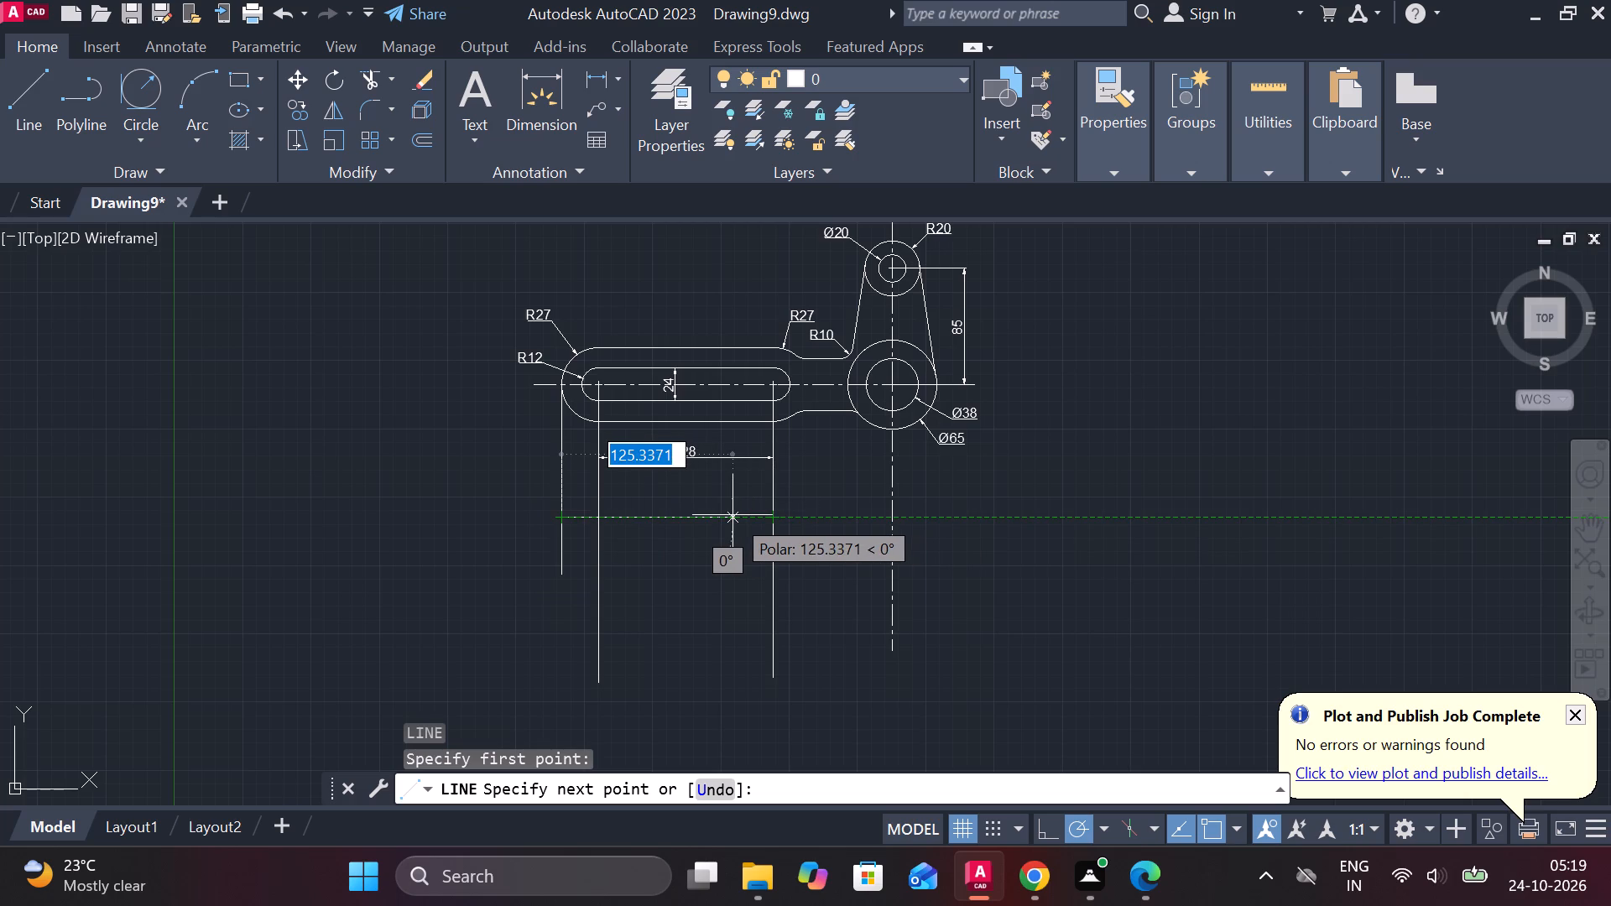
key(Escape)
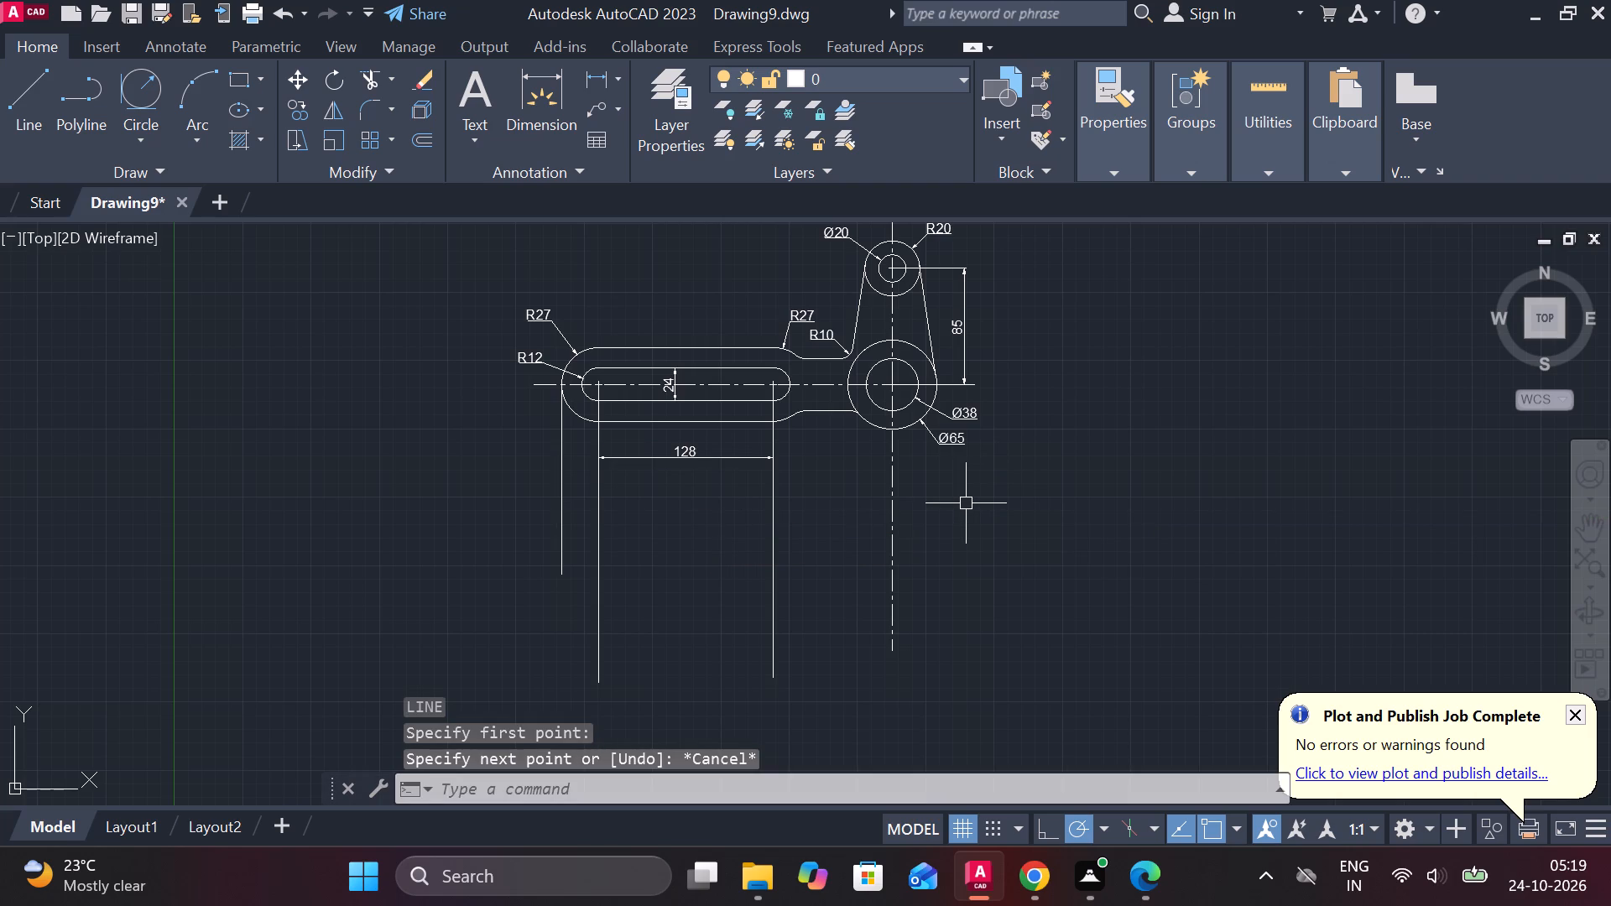
Draw a vertical line downward from the Ø65 circle's right edge, ending slightly above the centre line's lower end.
key(l)
key(Return)
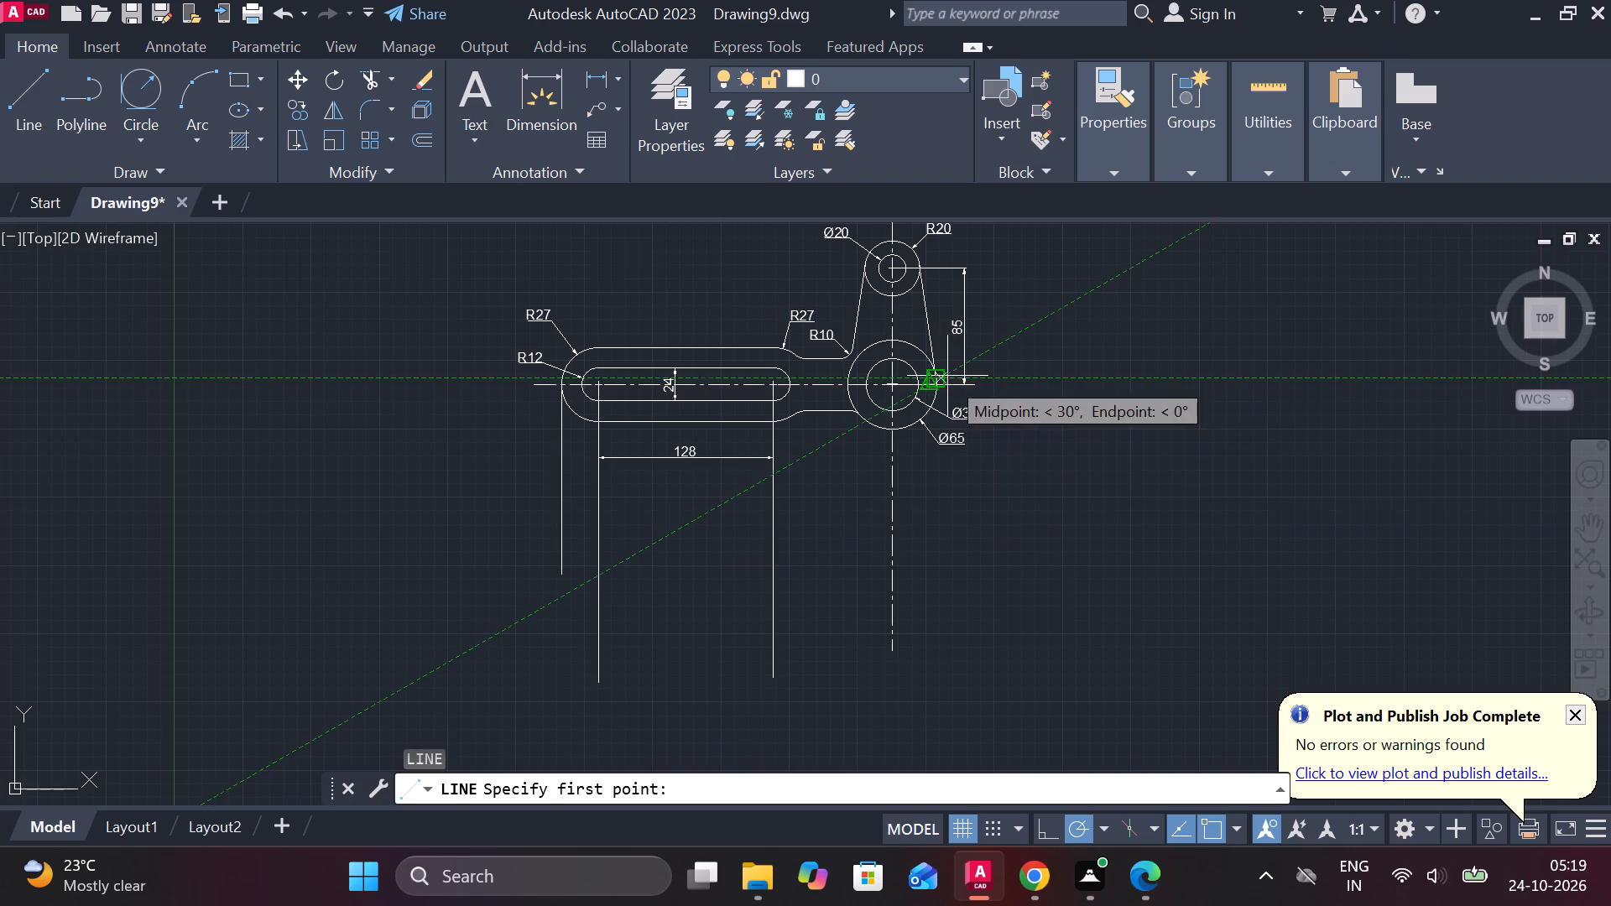
scroll(943, 360, up, 2)
click(930, 426)
scroll(932, 522, down, 3)
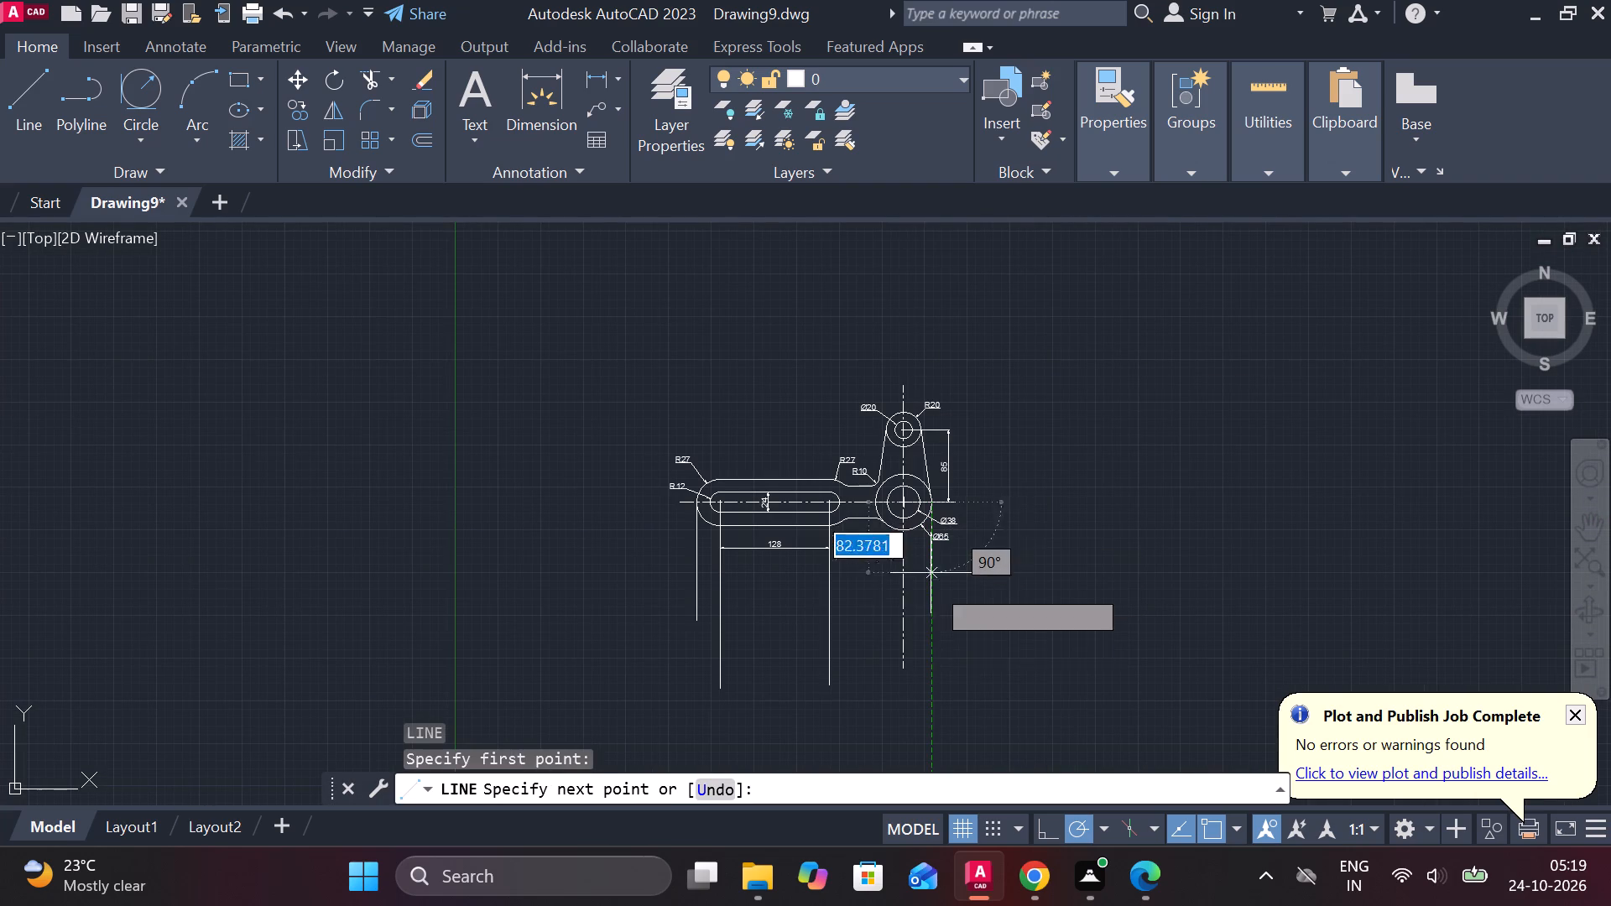
click(933, 649)
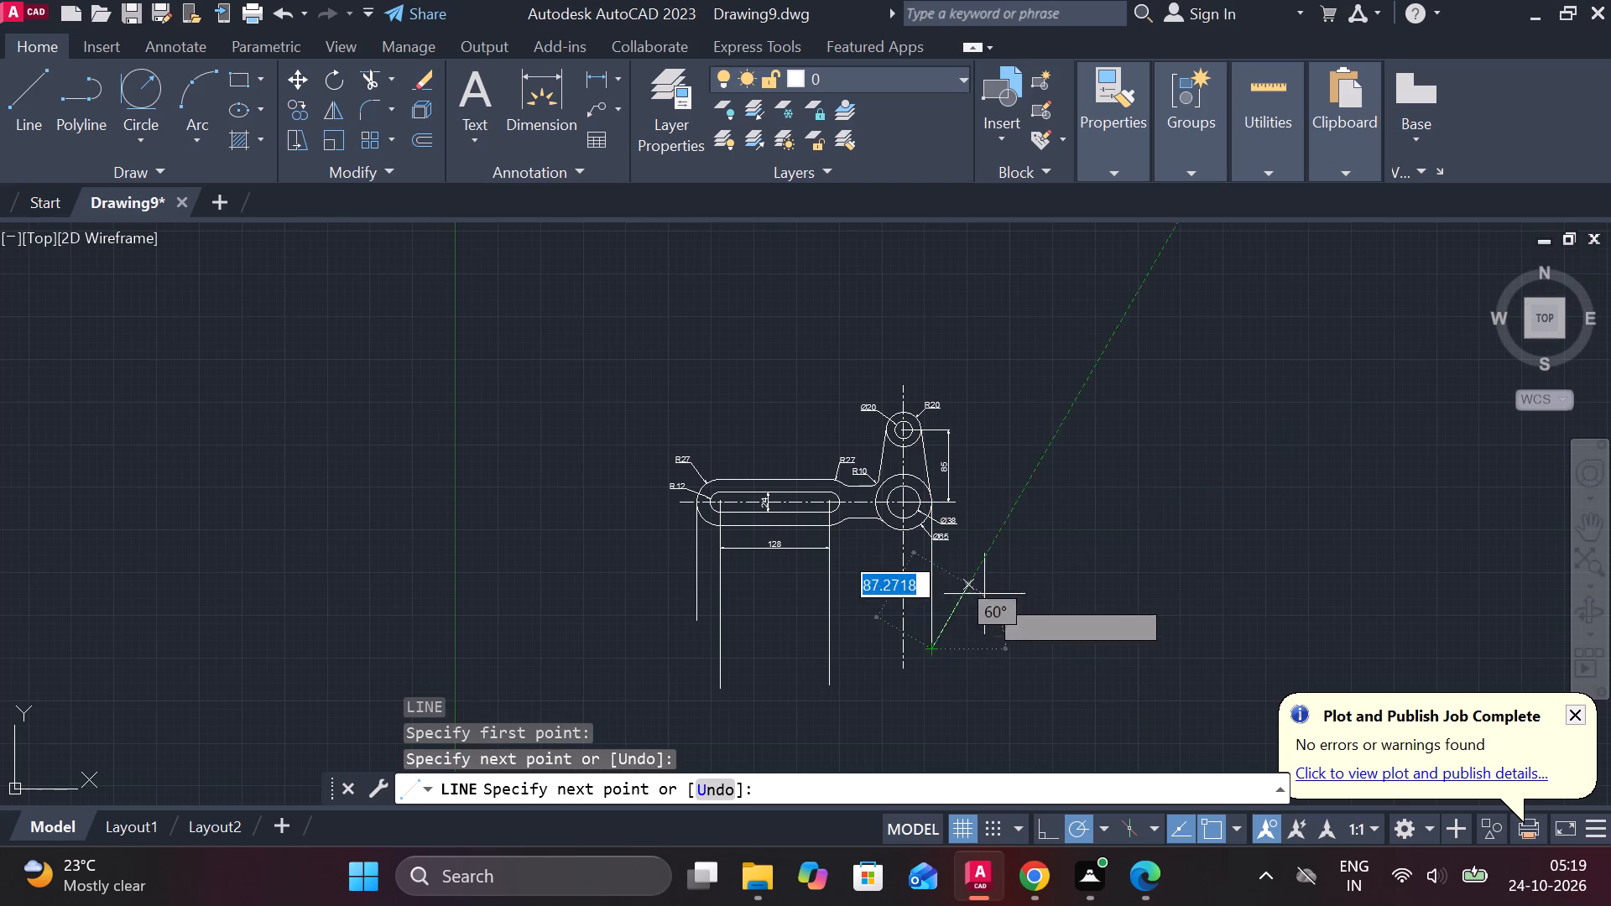
scroll(984, 588, up, 2)
key(Escape)
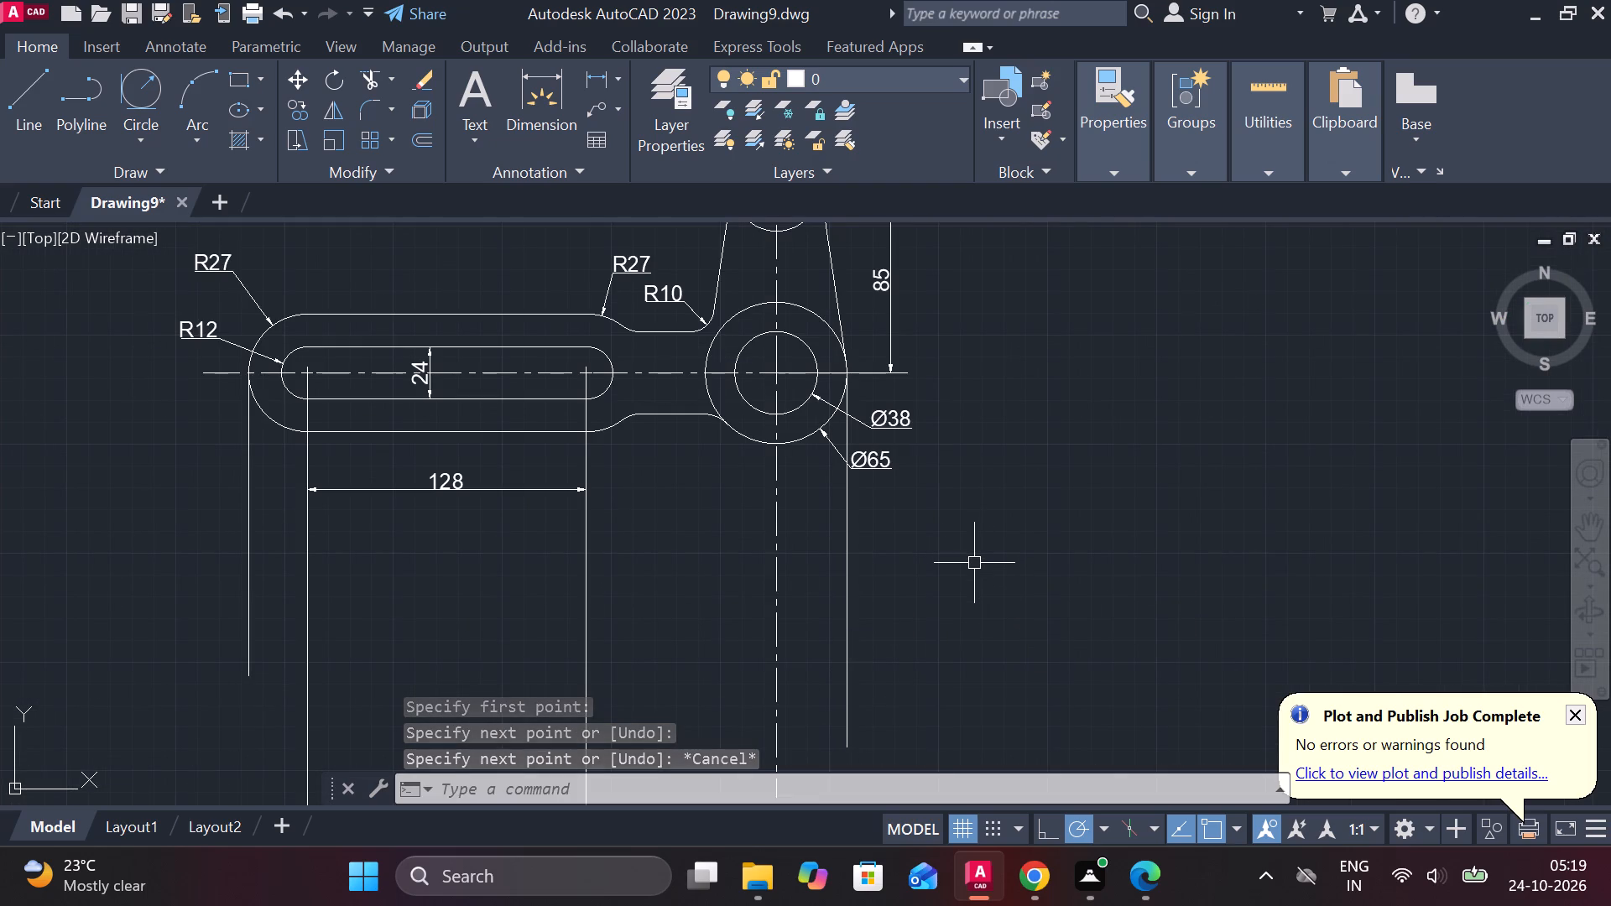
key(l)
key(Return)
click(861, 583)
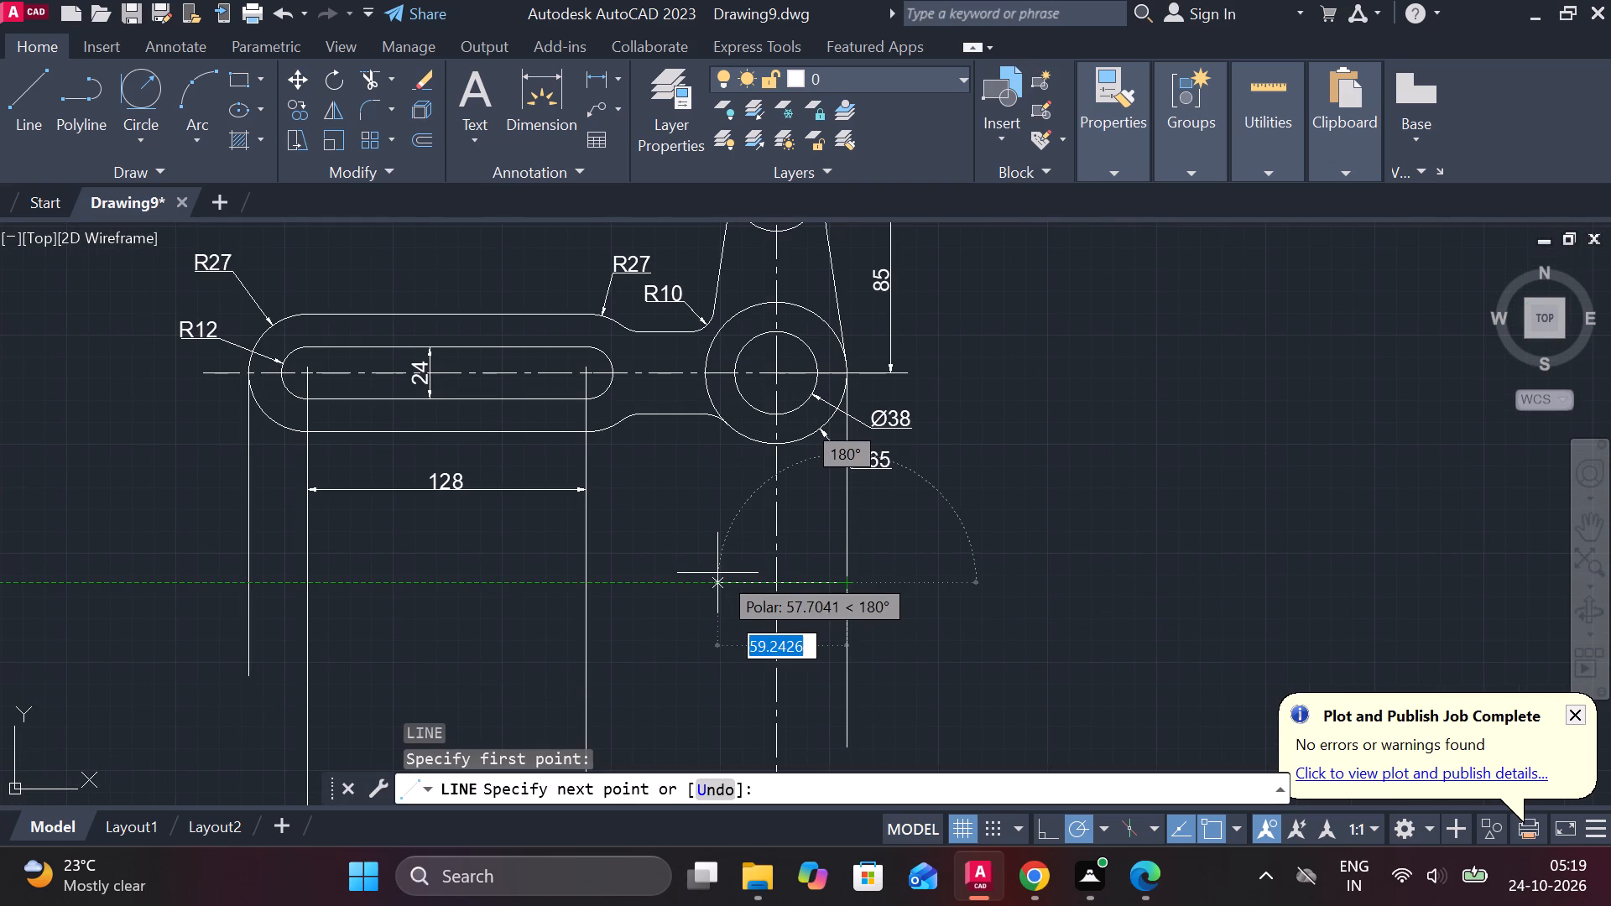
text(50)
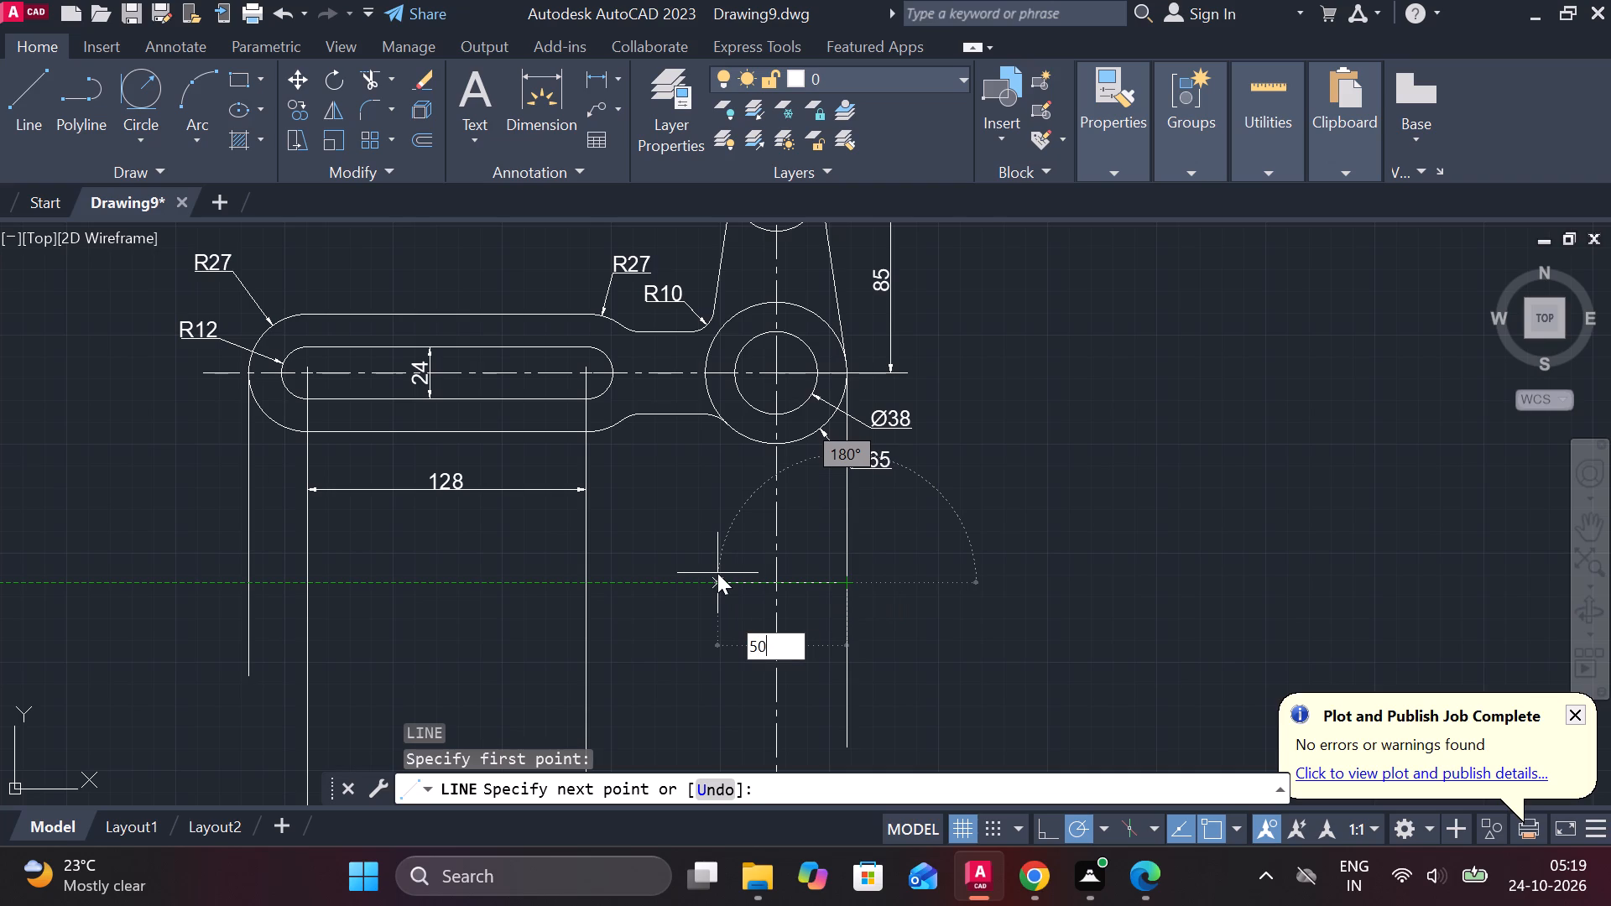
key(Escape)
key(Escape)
Draw a vertical line about 164 units long downward from the Ø65 circle's left edge.
key(l)
key(Return)
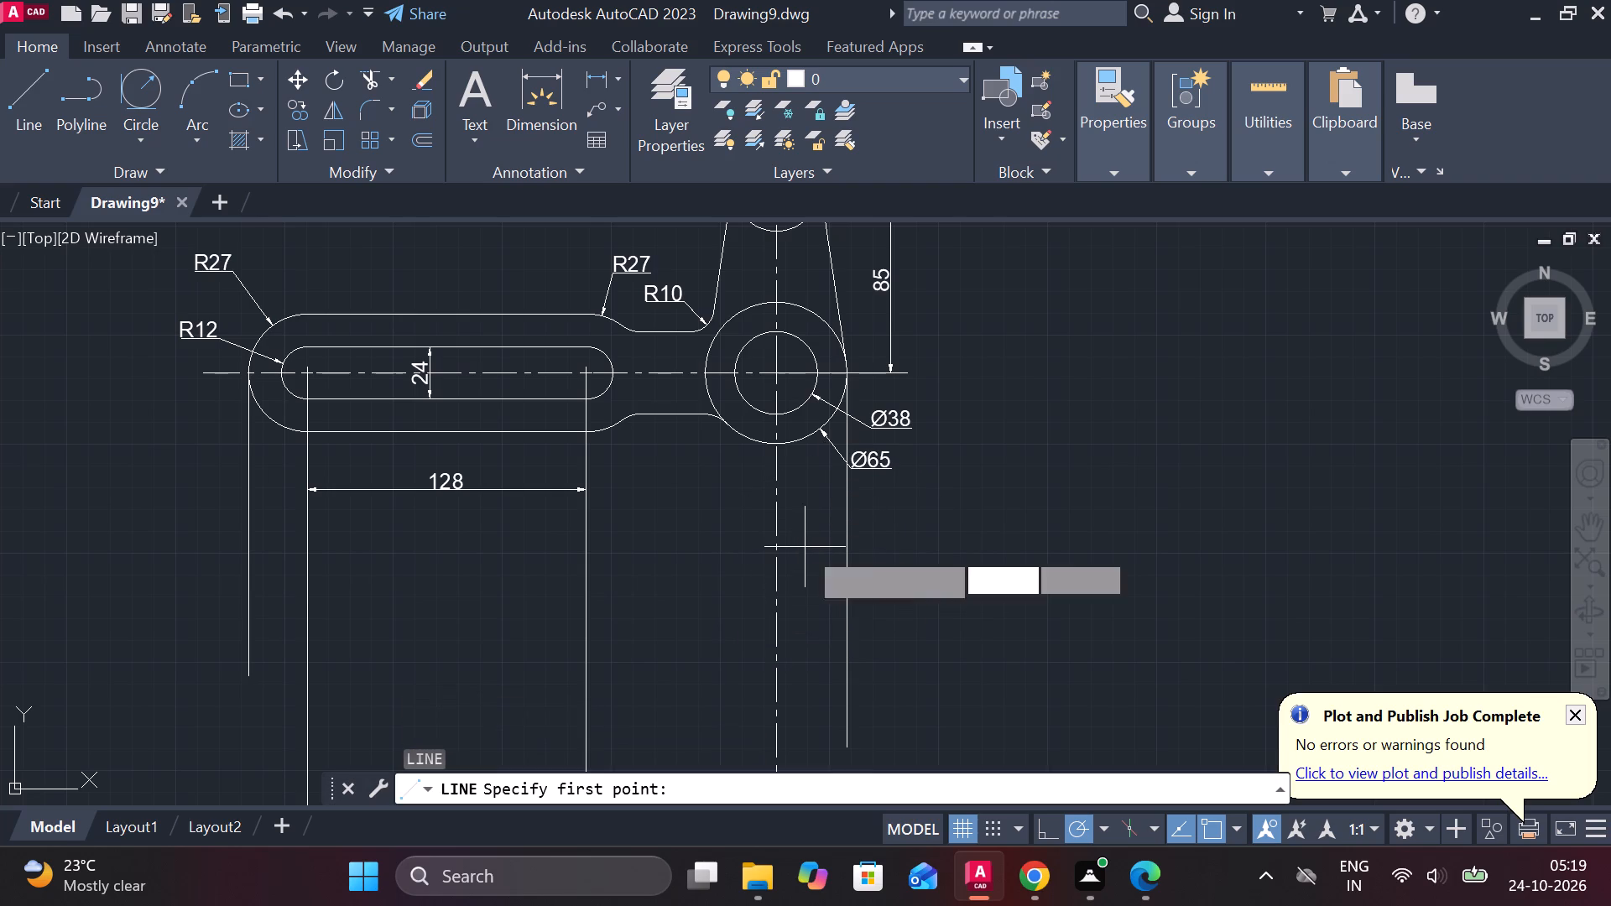
click(708, 367)
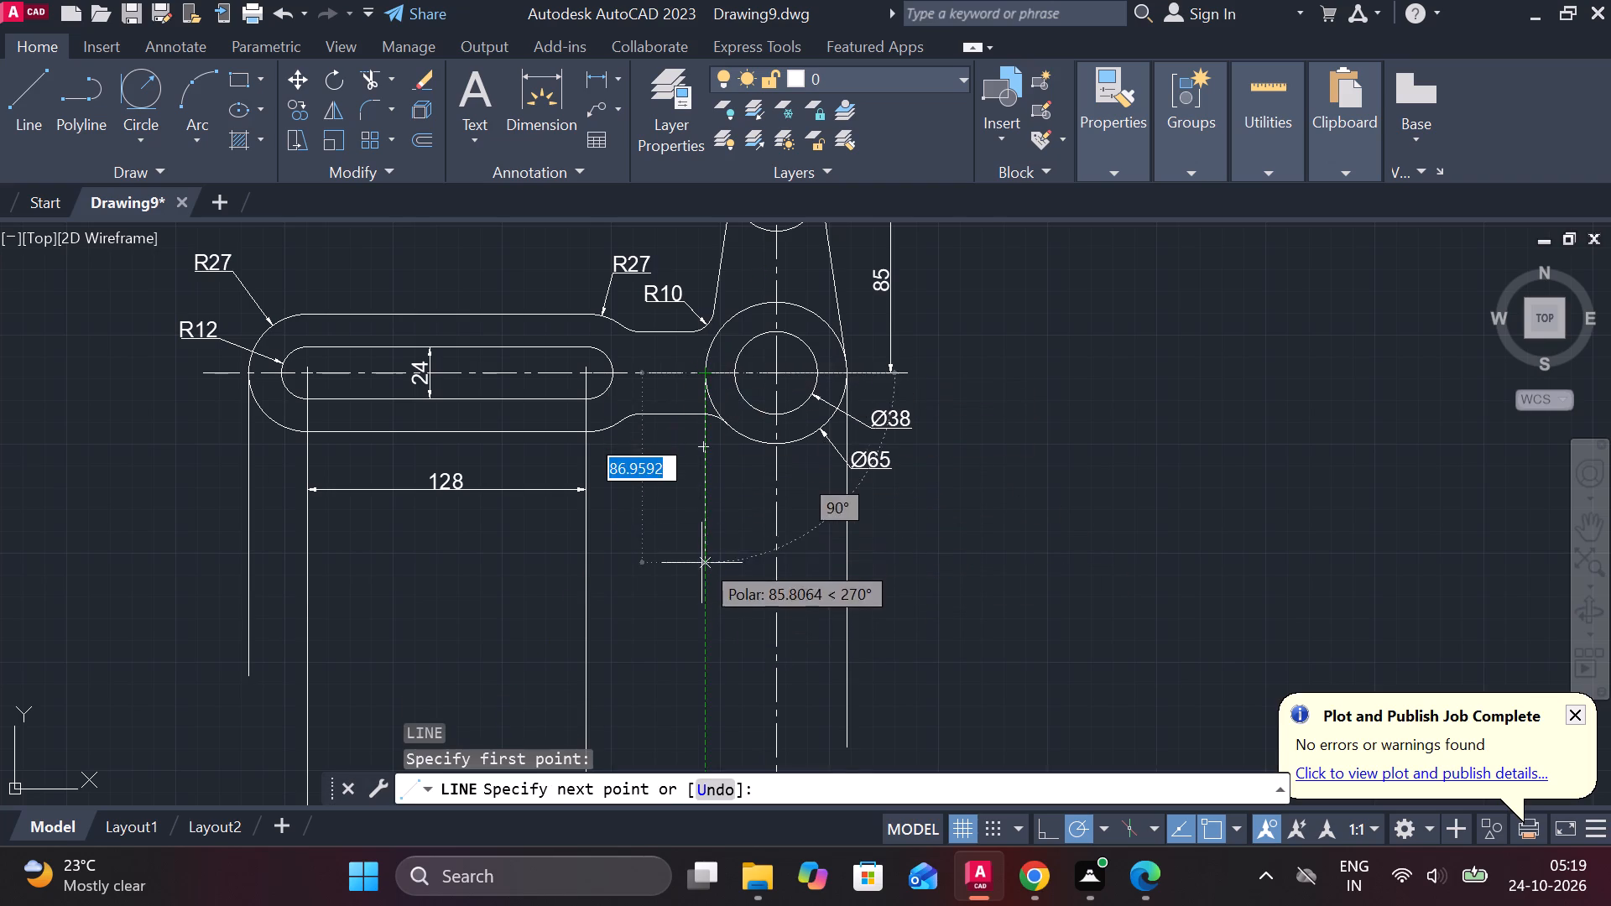
scroll(701, 587, down, 1)
middle_drag(698, 622, 694, 532)
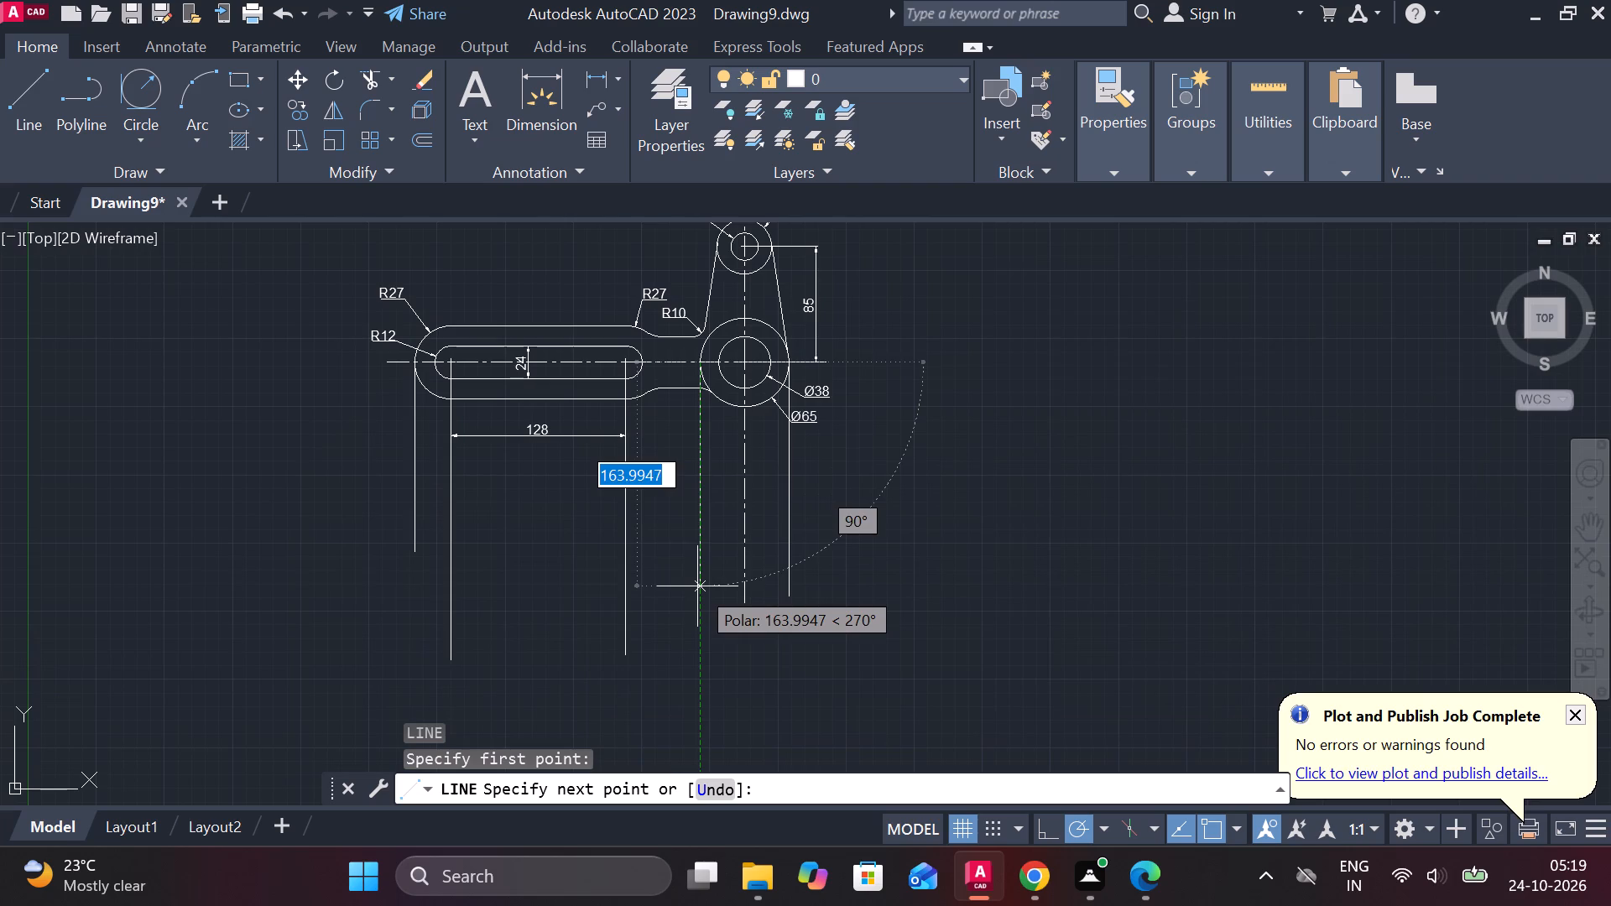
click(697, 586)
key(Escape)
Draw a horizontal line below the Ø65 circle joining its left and right vertical projection lines.
scroll(860, 513, up, 2)
key(l)
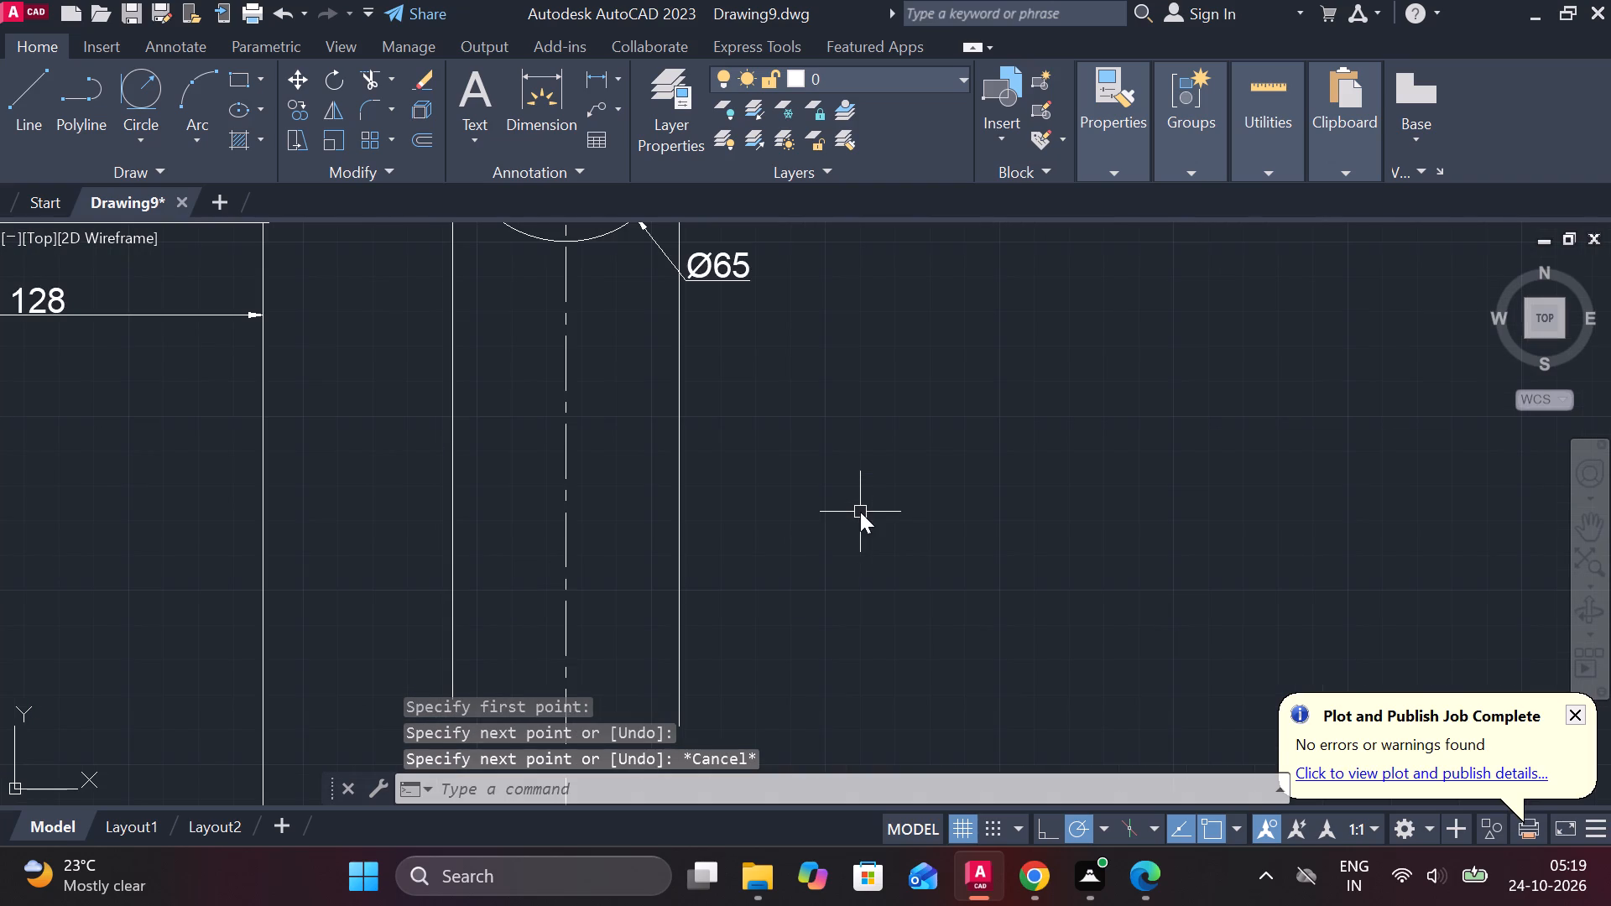
key(Return)
scroll(482, 458, down, 2)
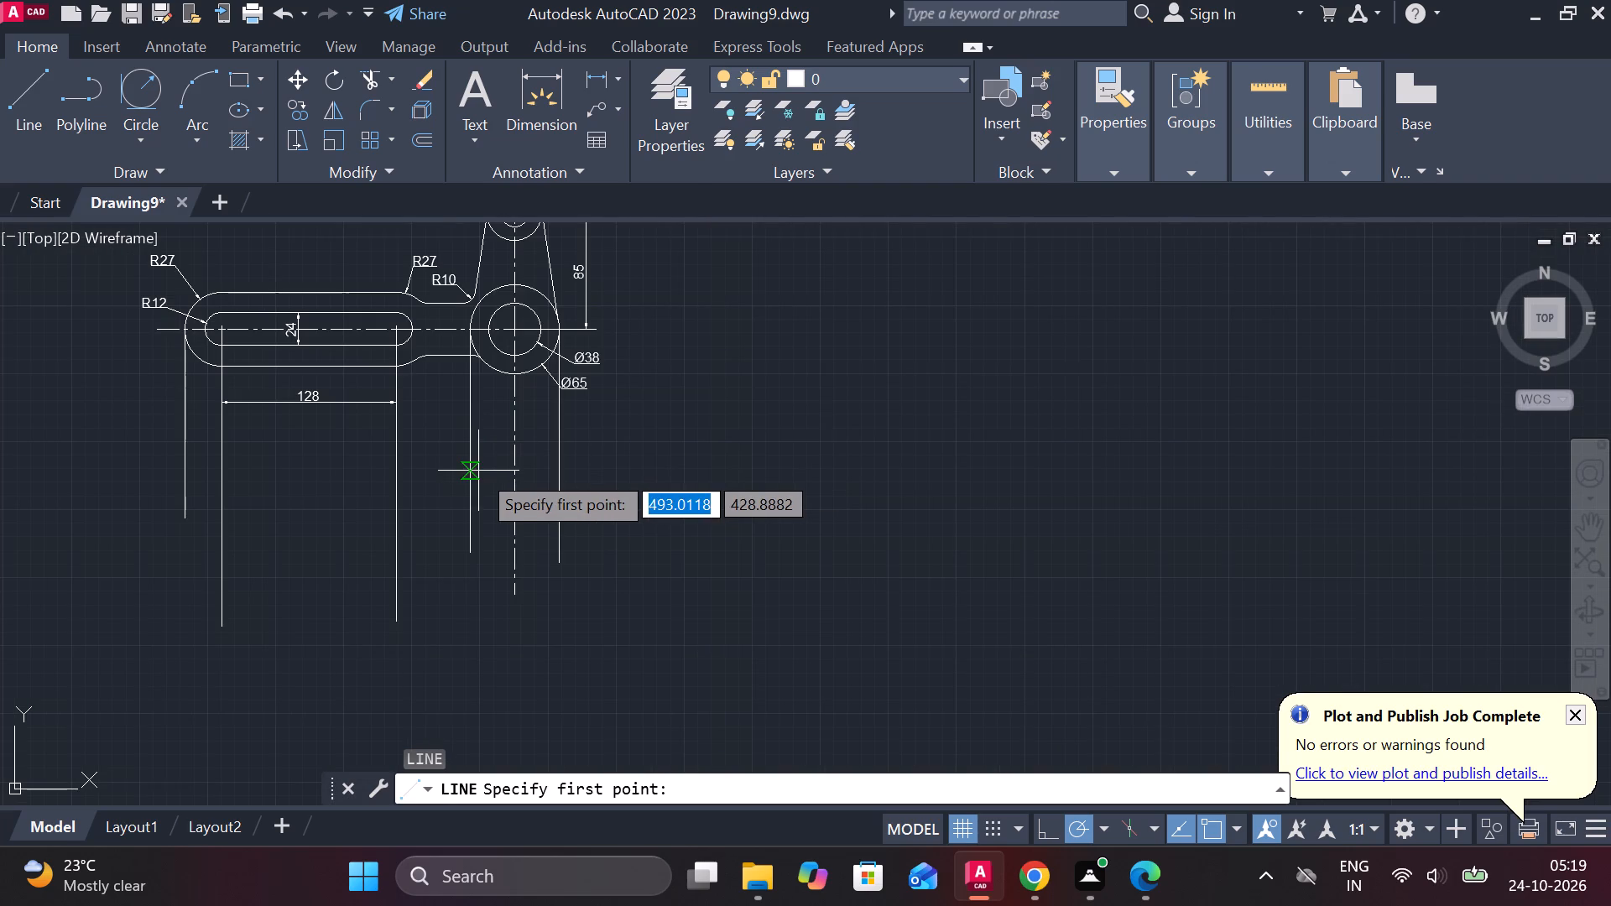
click(485, 469)
click(555, 469)
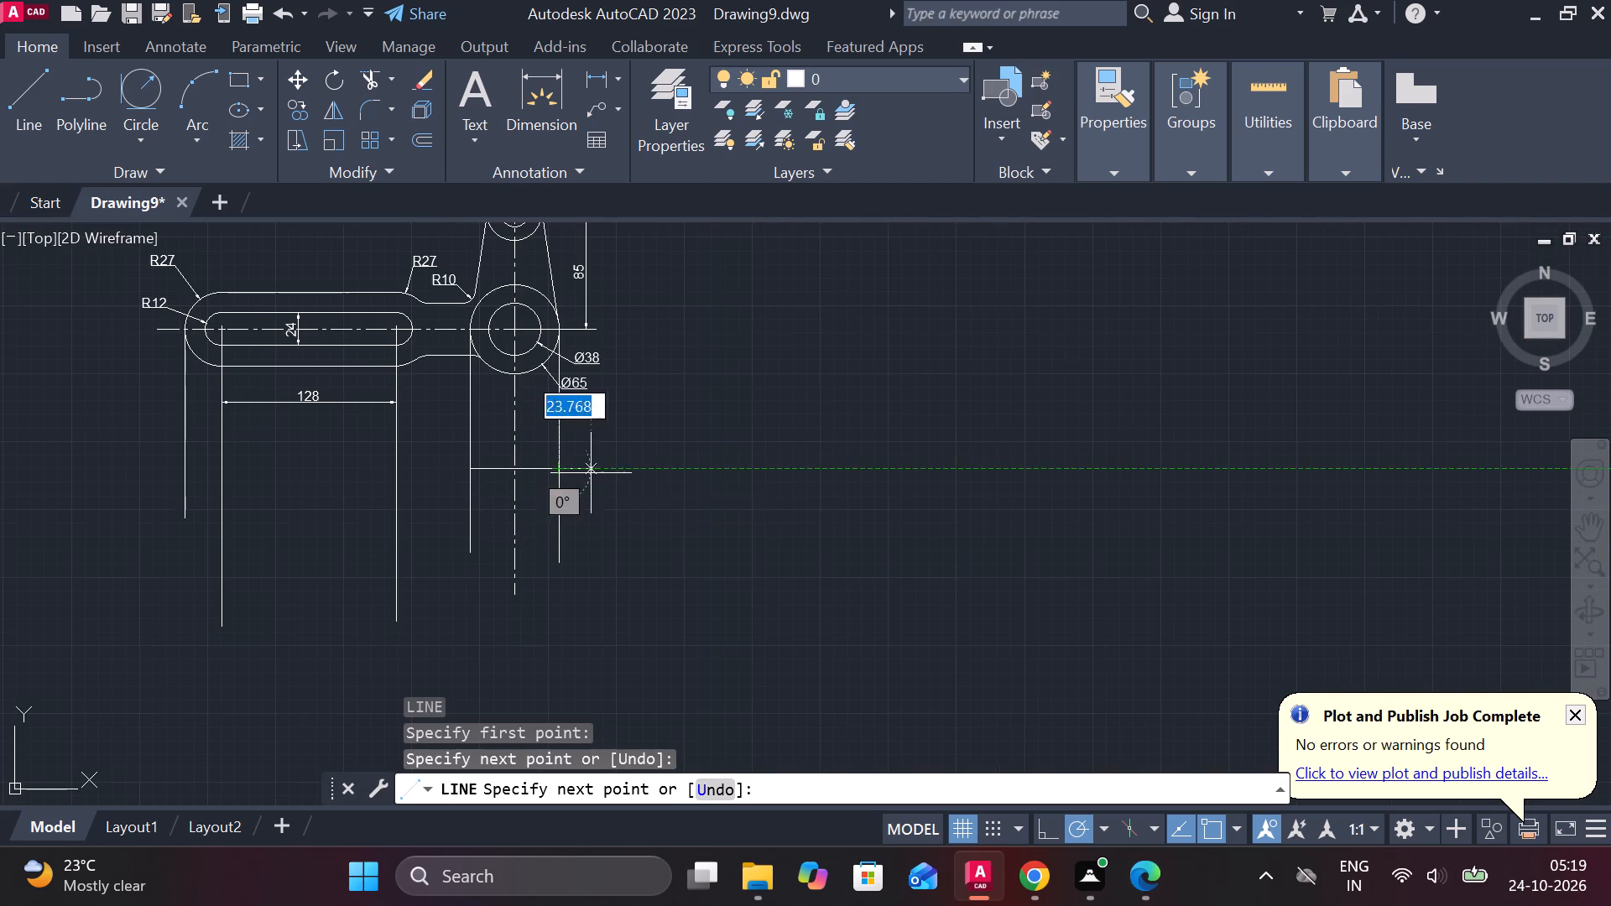
key(Escape)
Trim the Ø65 circle's two projection lines below the new horizontal line.
middle_drag(627, 526, 774, 521)
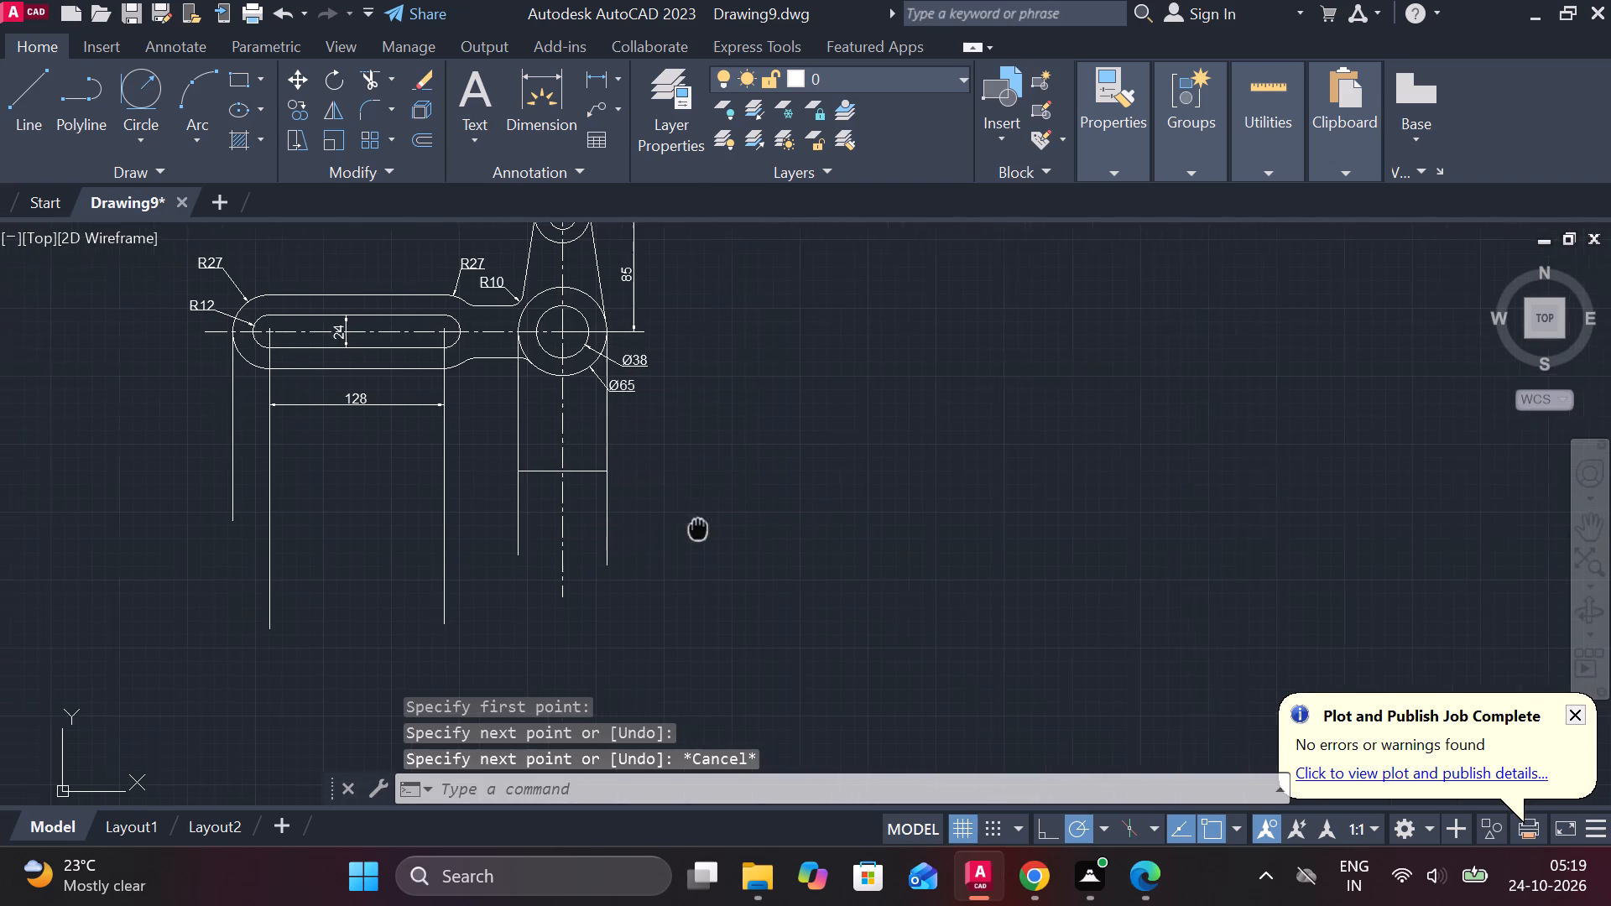
middle_drag(774, 521, 800, 516)
text(TR)
key(space)
click(738, 504)
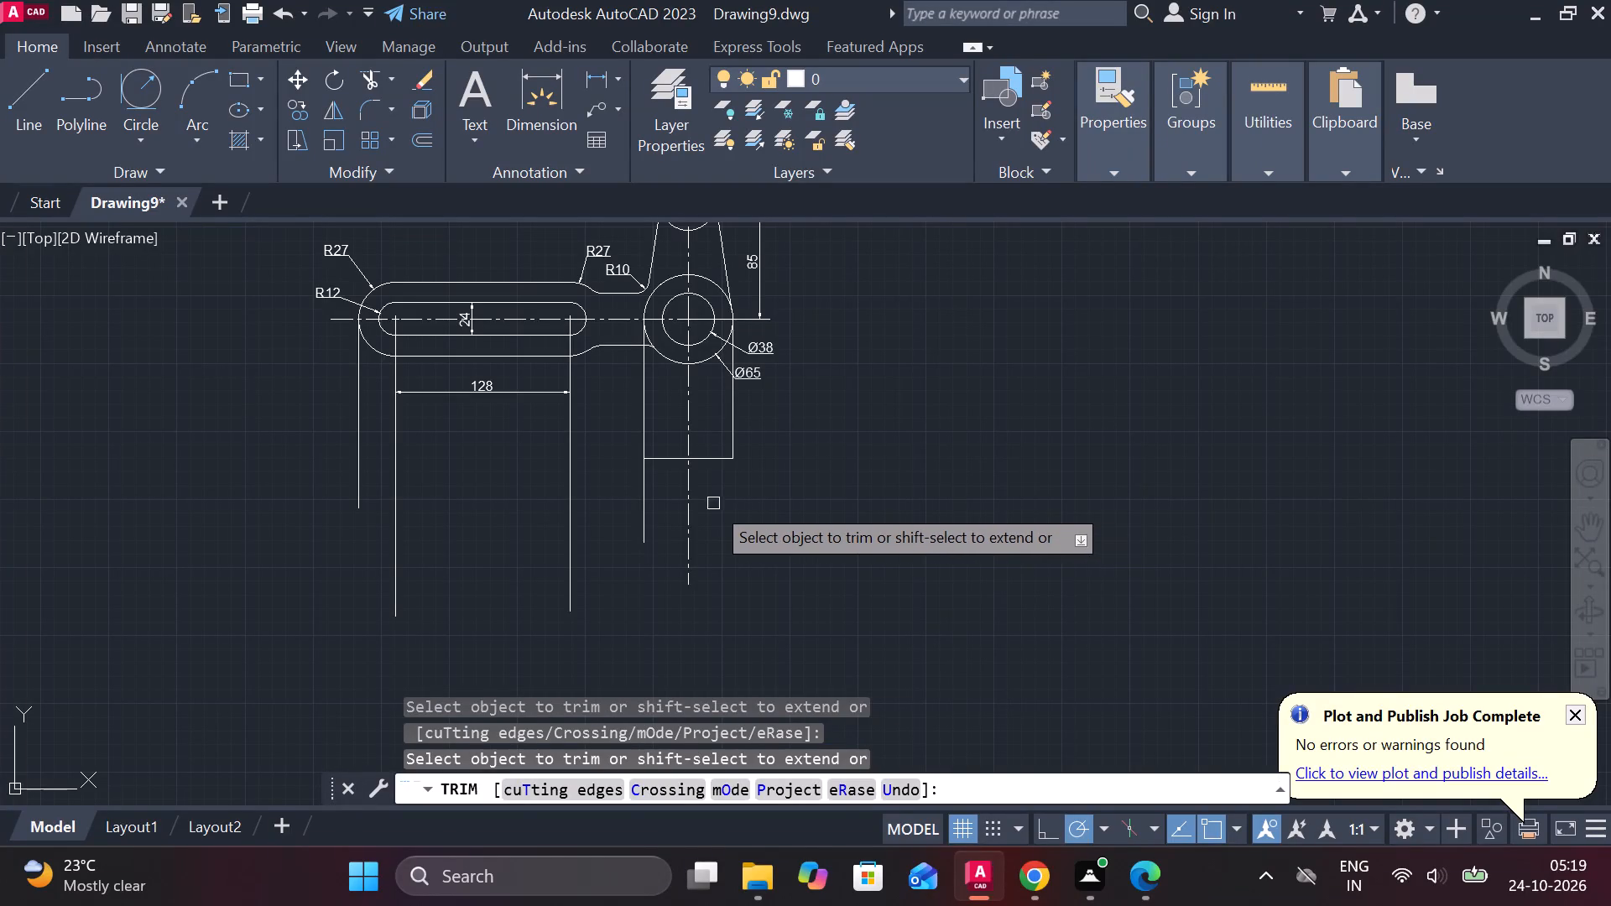
click(639, 503)
scroll(671, 492, up, 1)
key(Escape)
Complete a rectangle under the horizontal line with sides 50 down, 65 across and back up to its left end.
key(l)
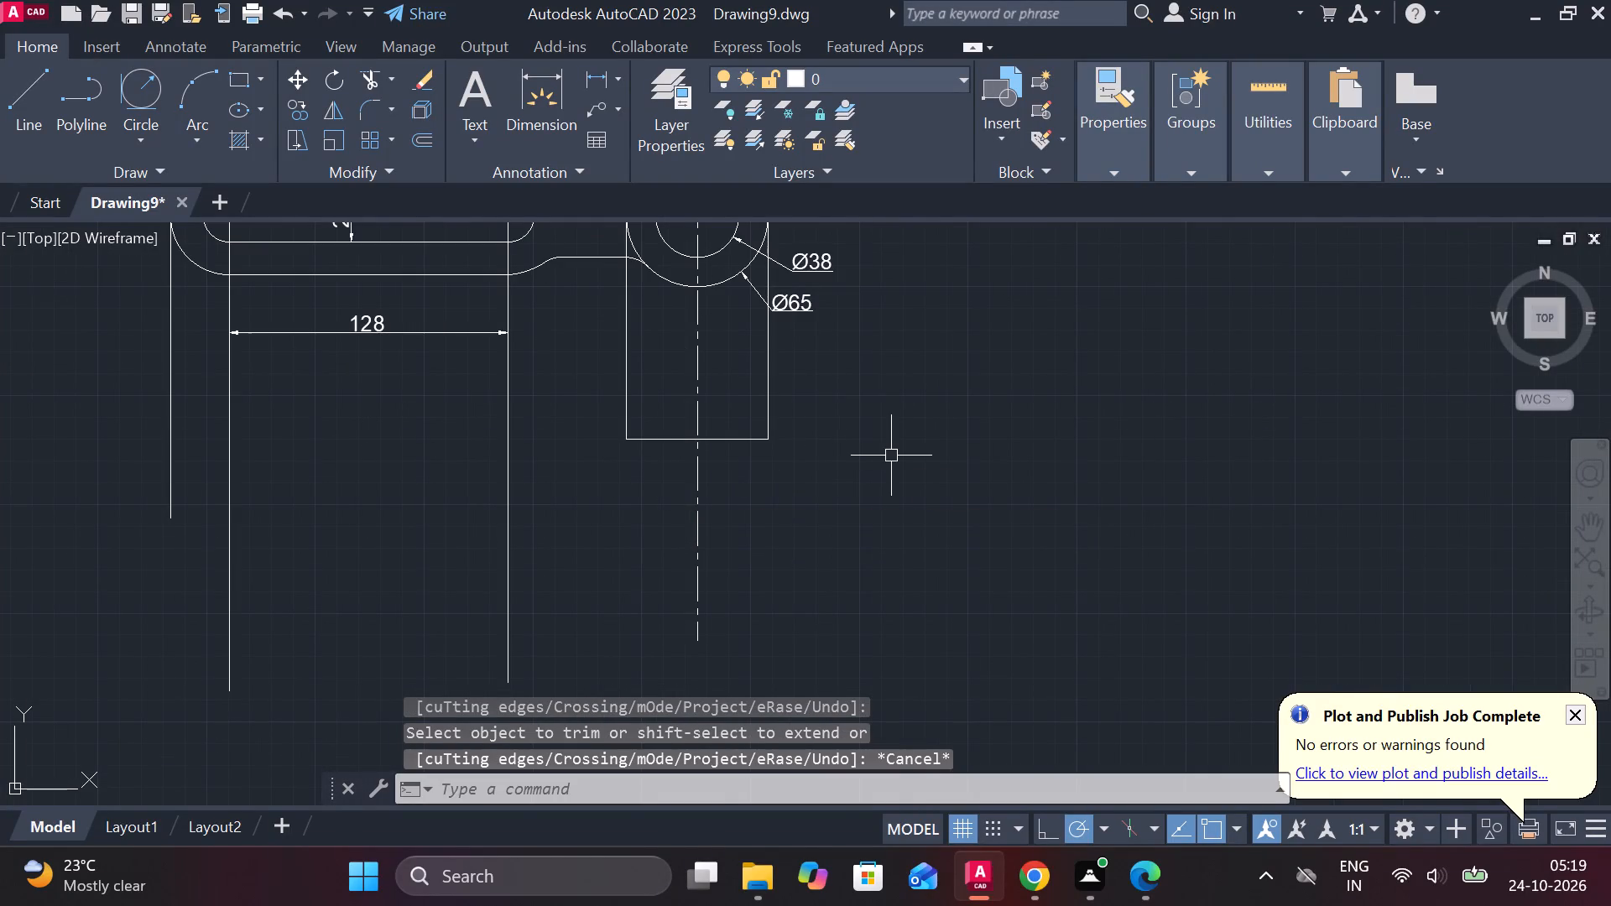
key(Return)
click(777, 444)
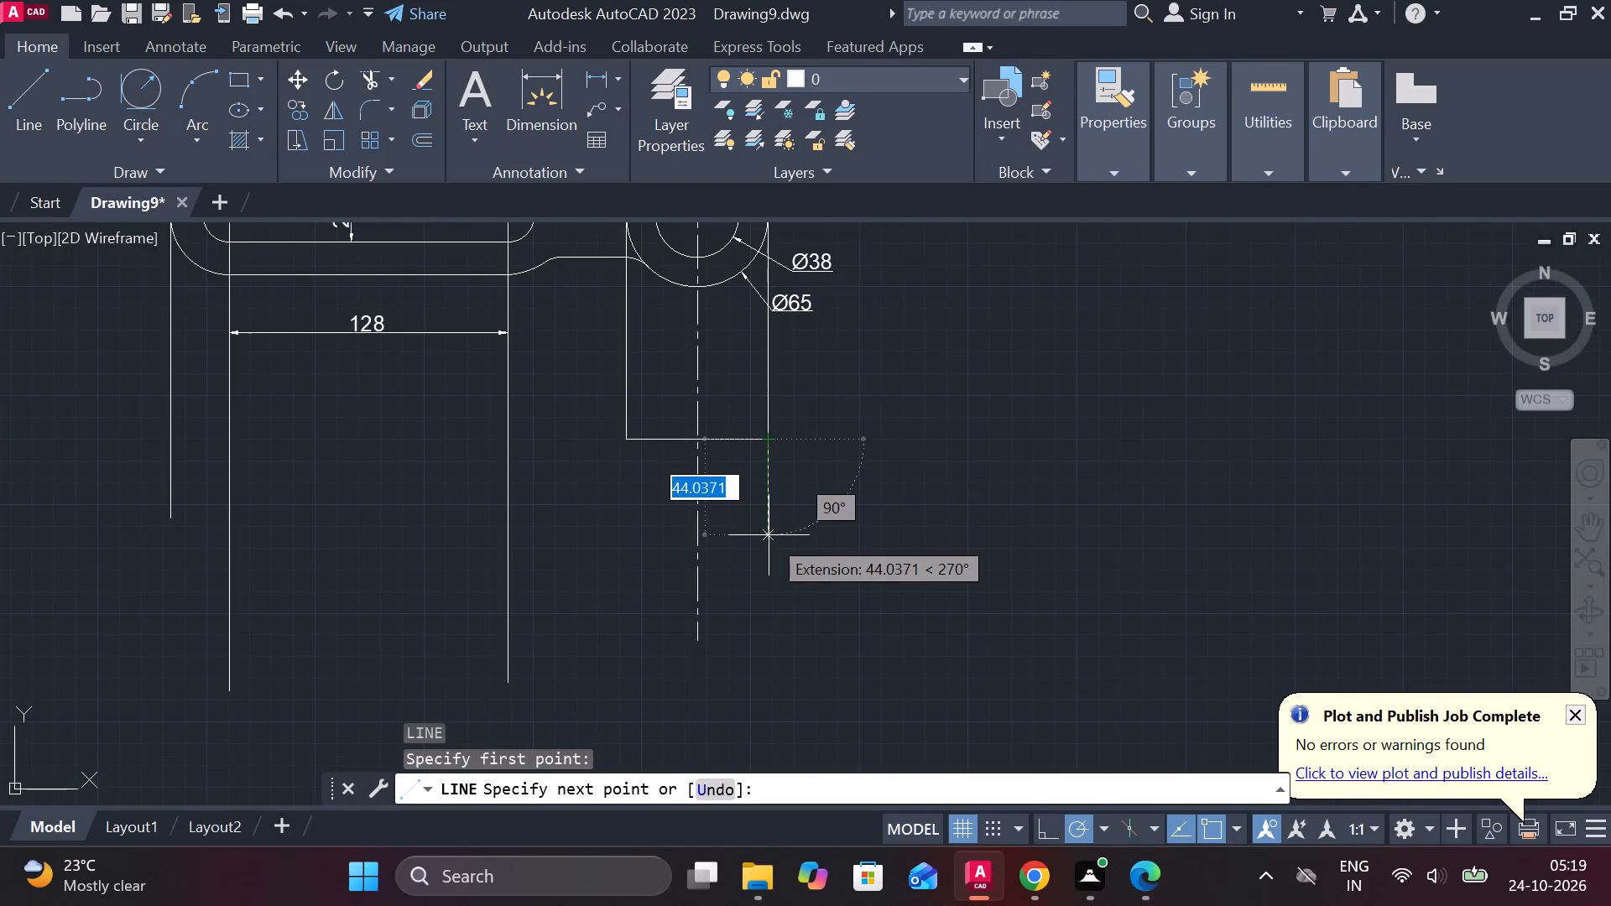
text(50)
key(Return)
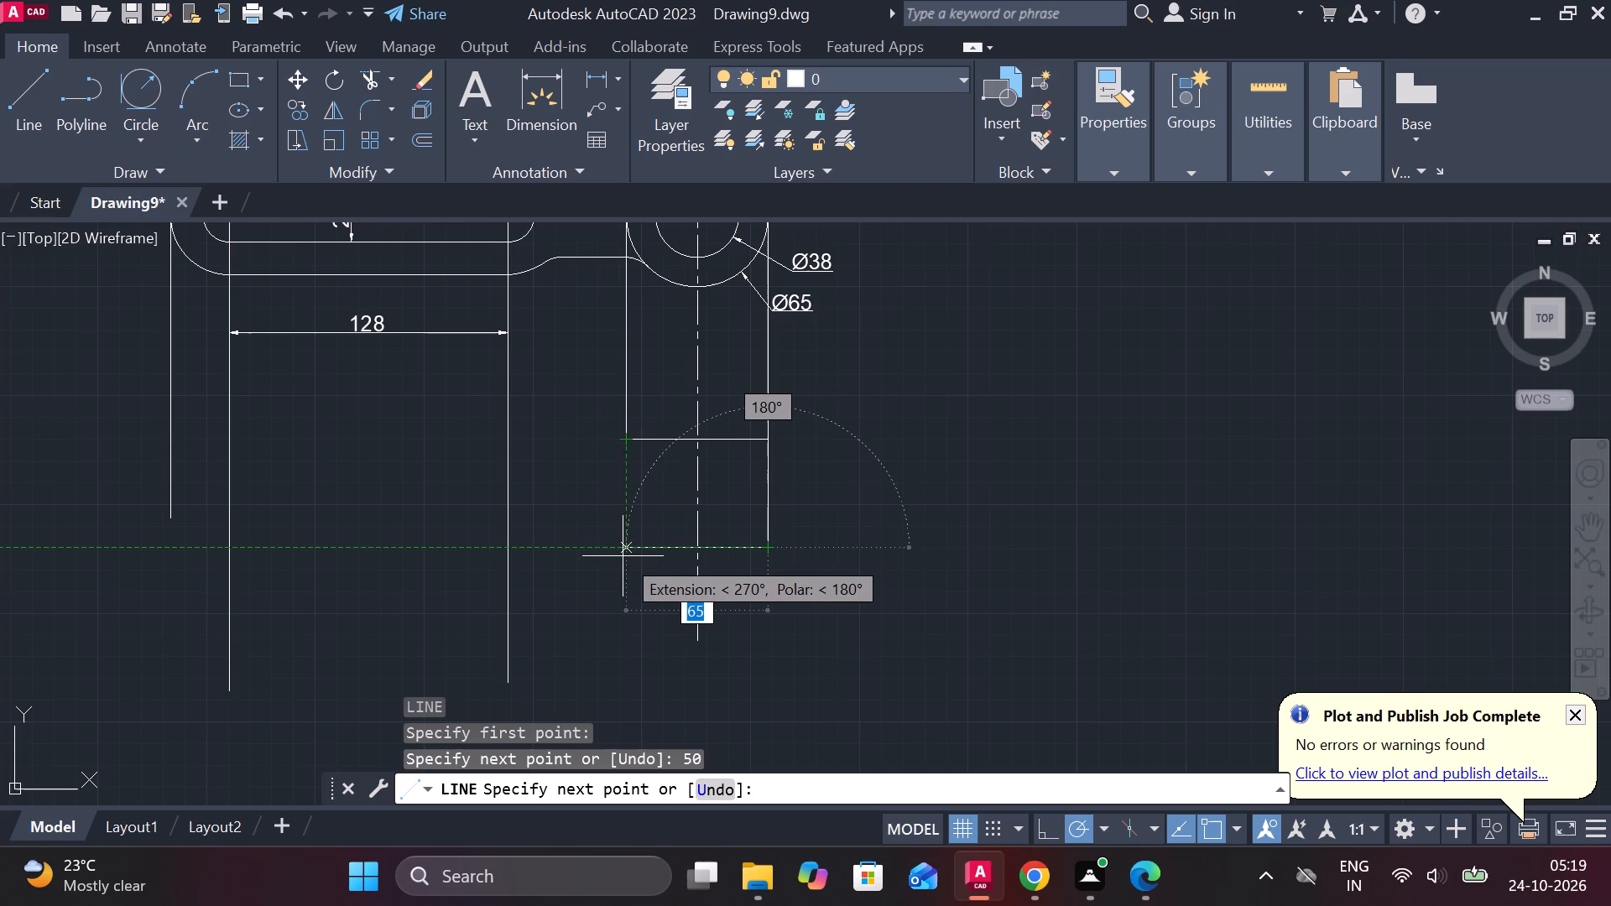
text(65)
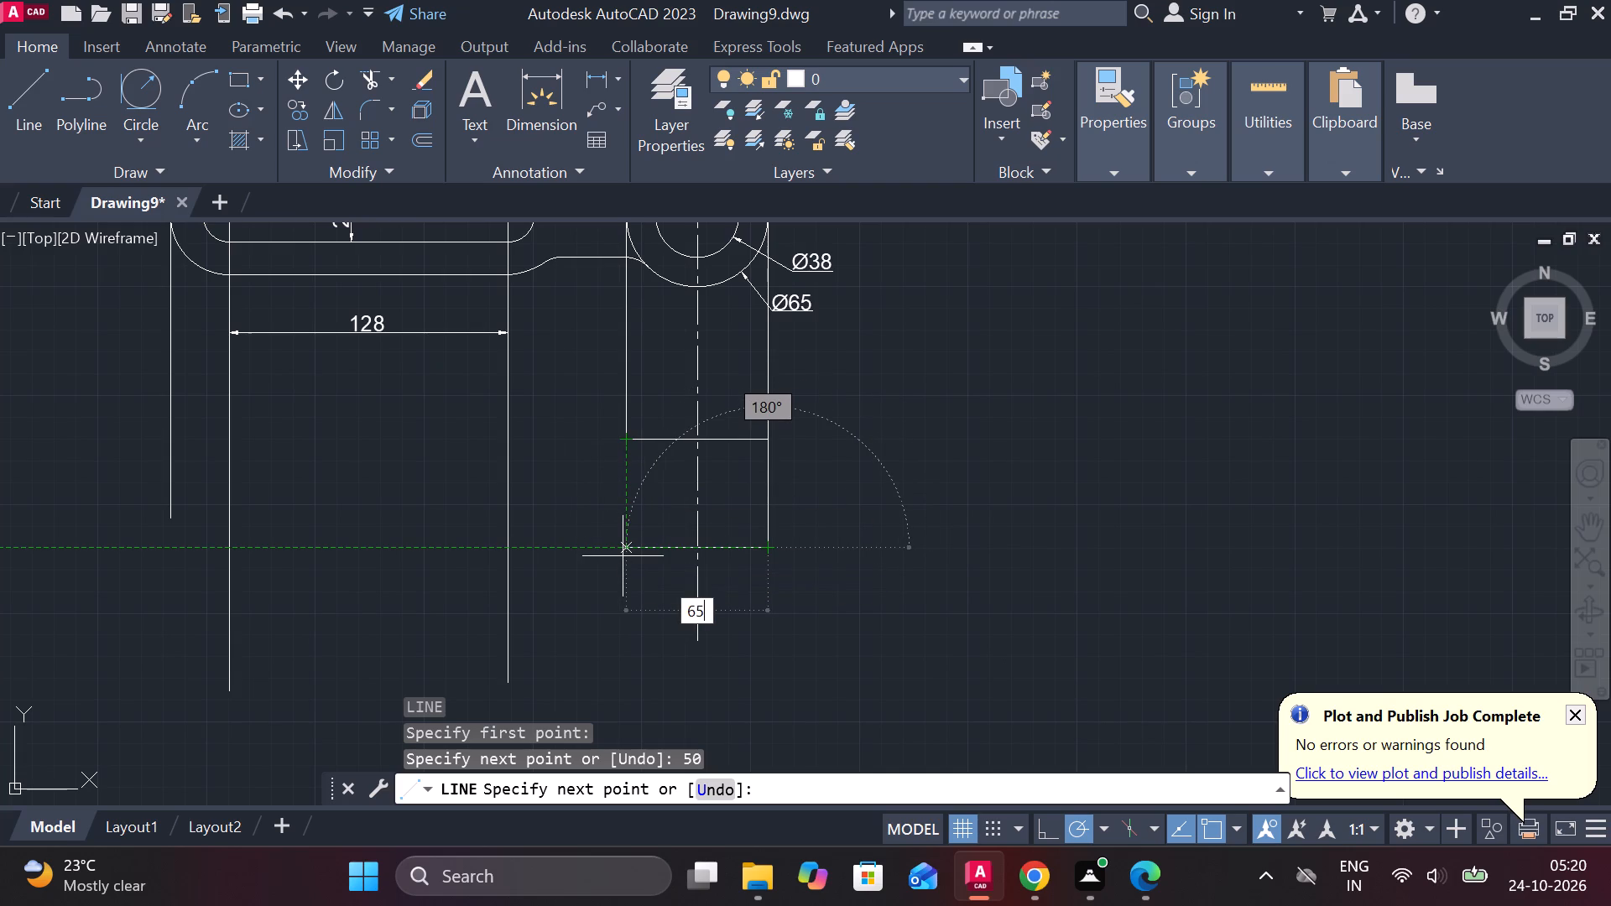
key(space)
click(625, 434)
key(Escape)
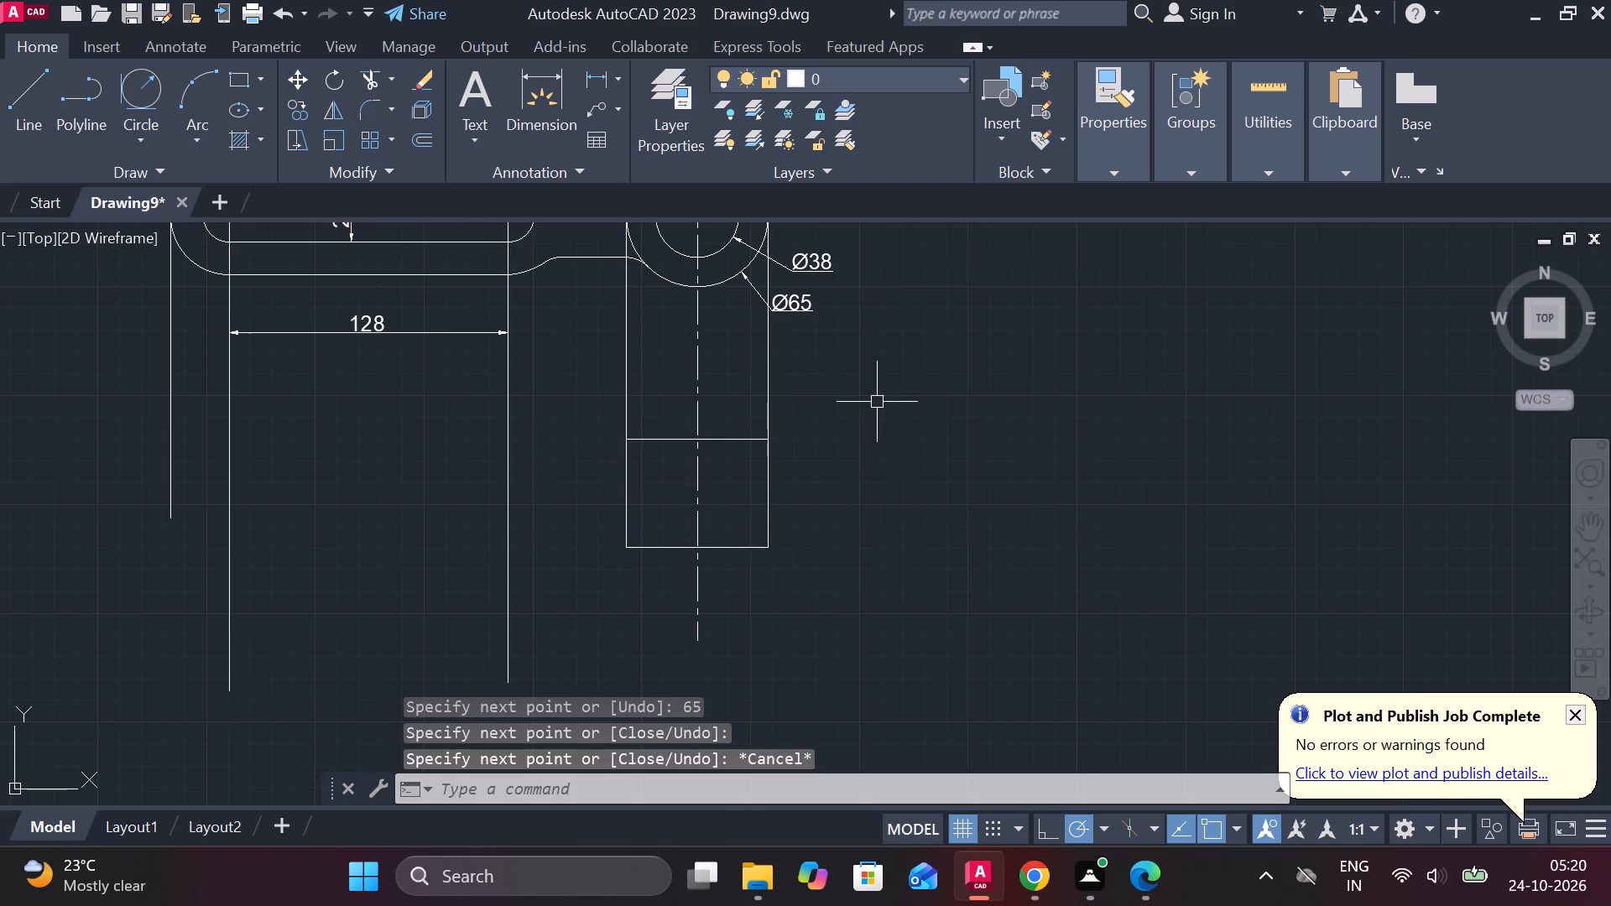
Trim away both projection lines between the rectangle and the Ø65 circle, including the leftover piece inside the circle's left edge.
text(TR)
key(space)
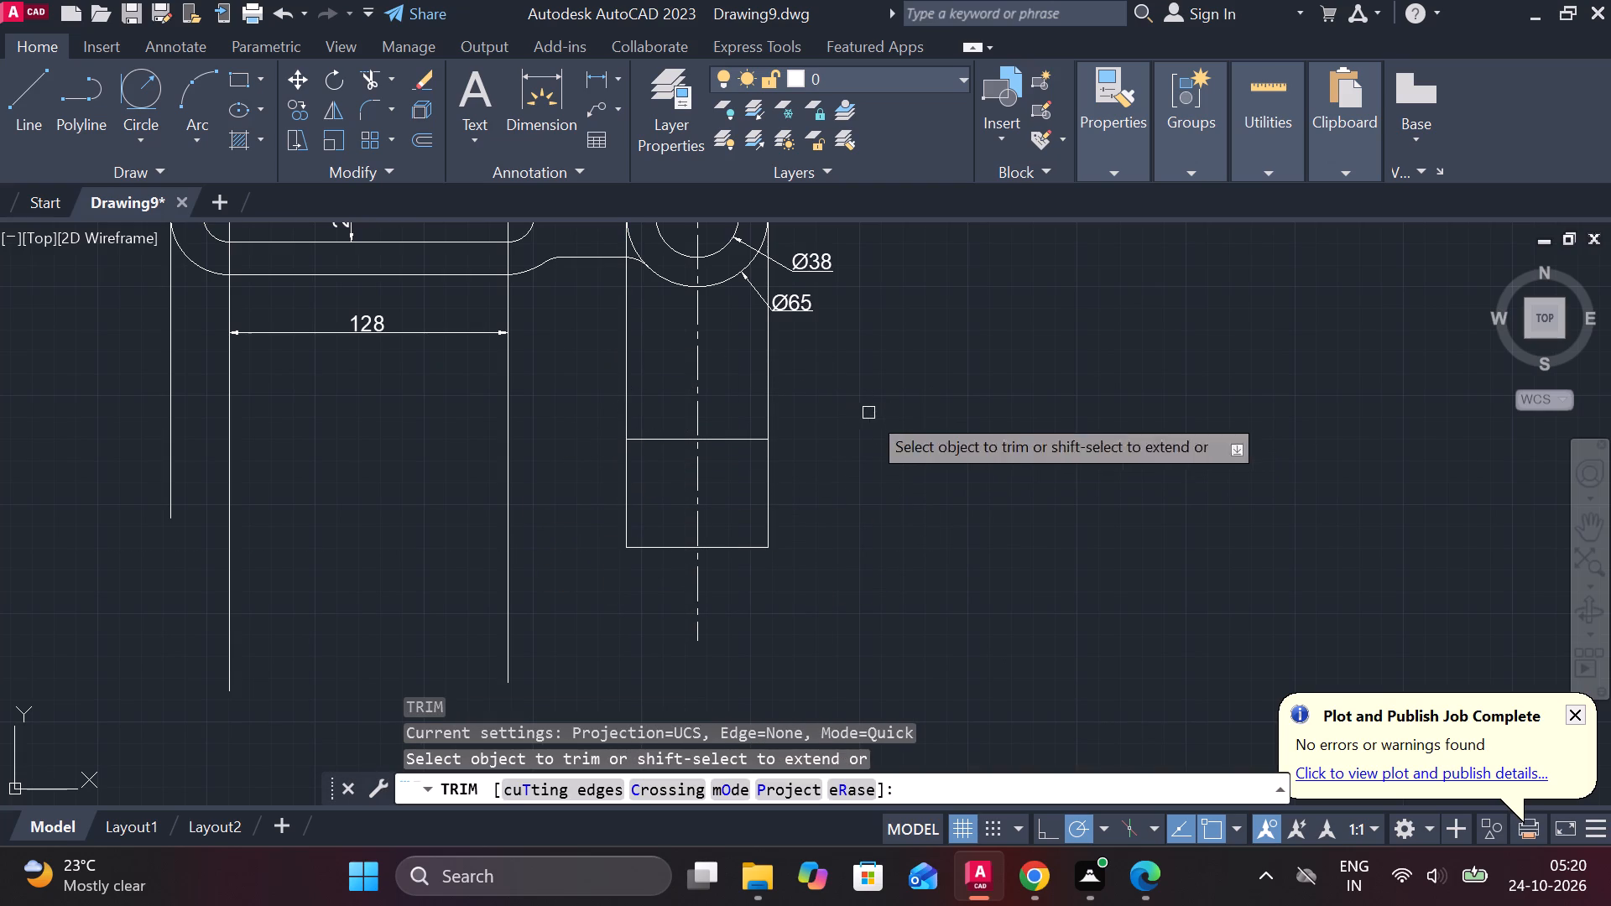
click(764, 408)
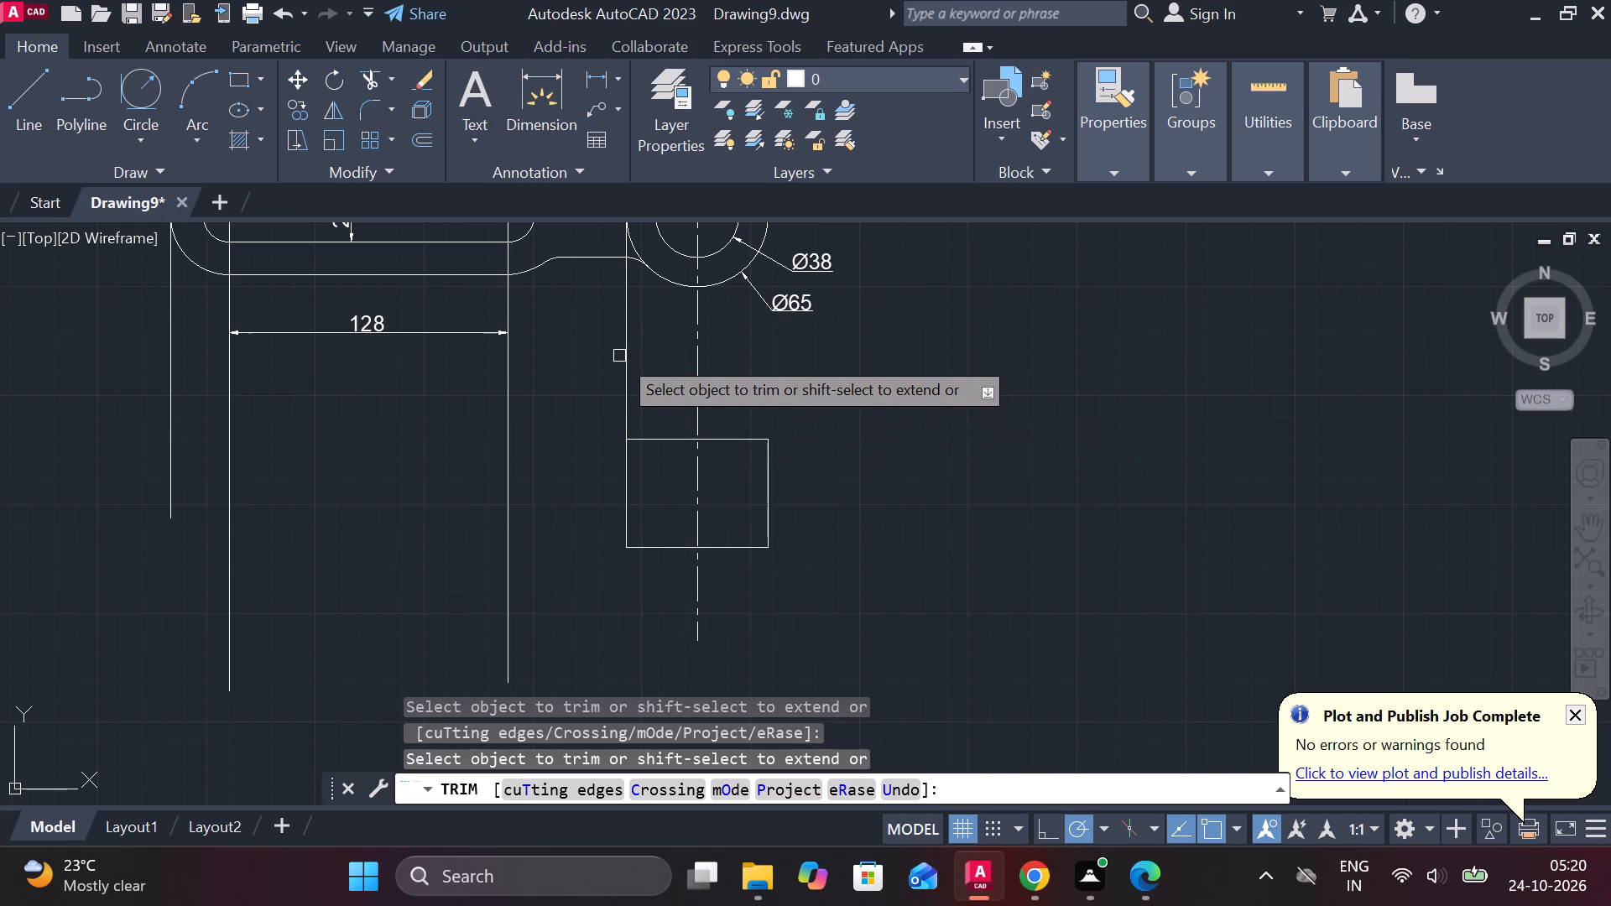
click(621, 354)
scroll(632, 354, up, 1)
middle_drag(637, 354, 664, 420)
middle_drag(653, 378, 666, 559)
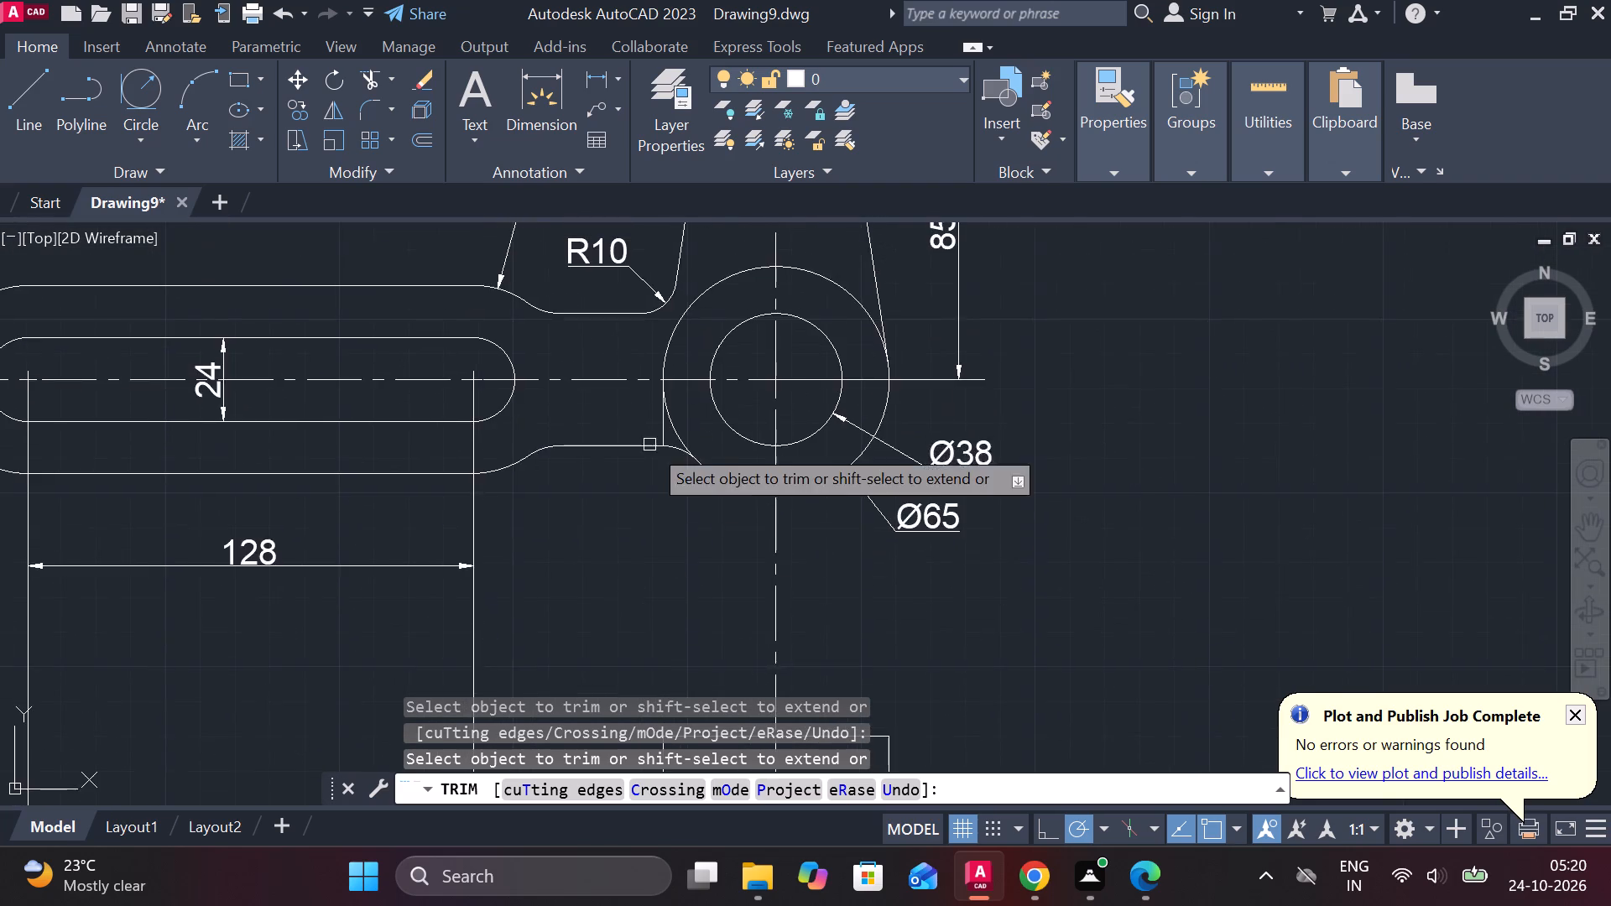
scroll(647, 412, up, 2)
click(681, 450)
scroll(679, 476, down, 2)
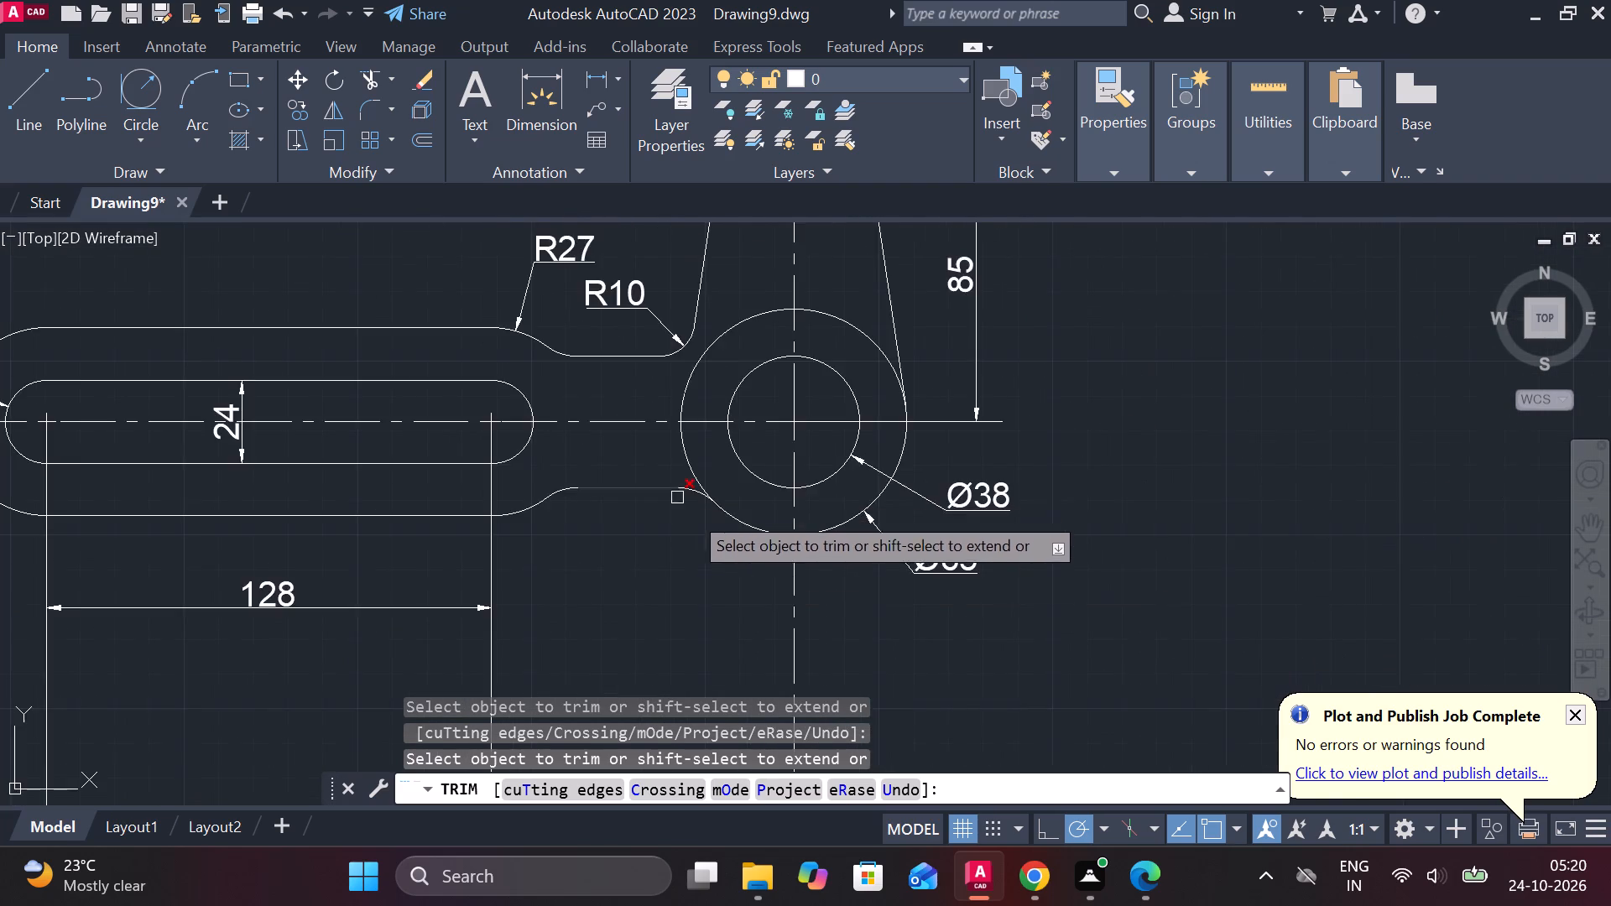
scroll(819, 592, down, 2)
middle_drag(915, 612, 915, 361)
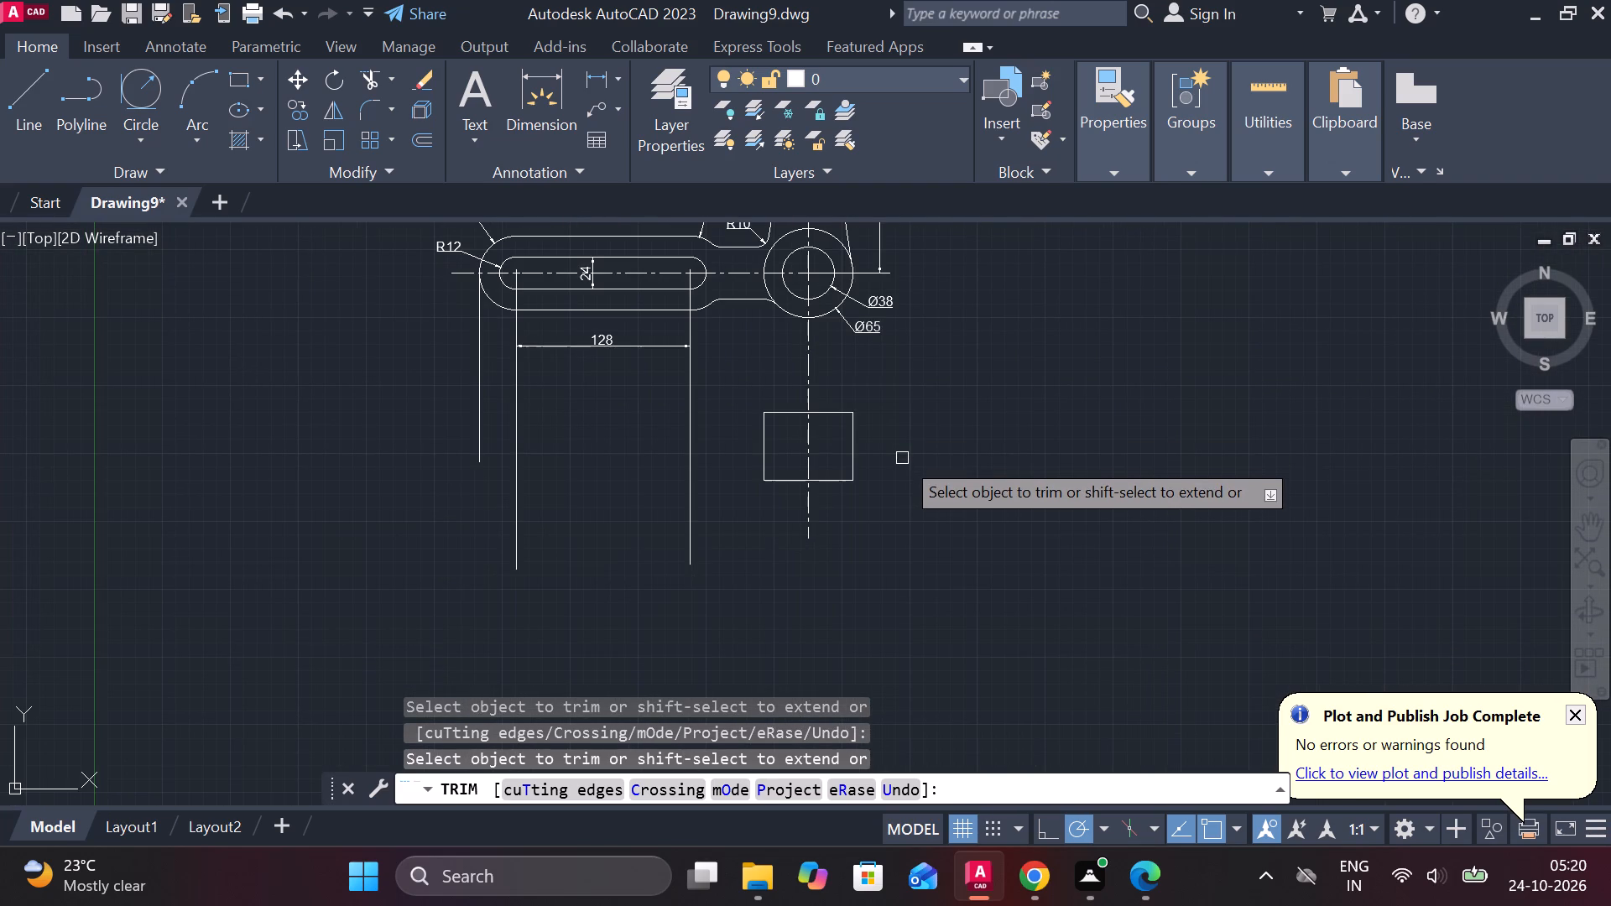
scroll(902, 458, up, 1)
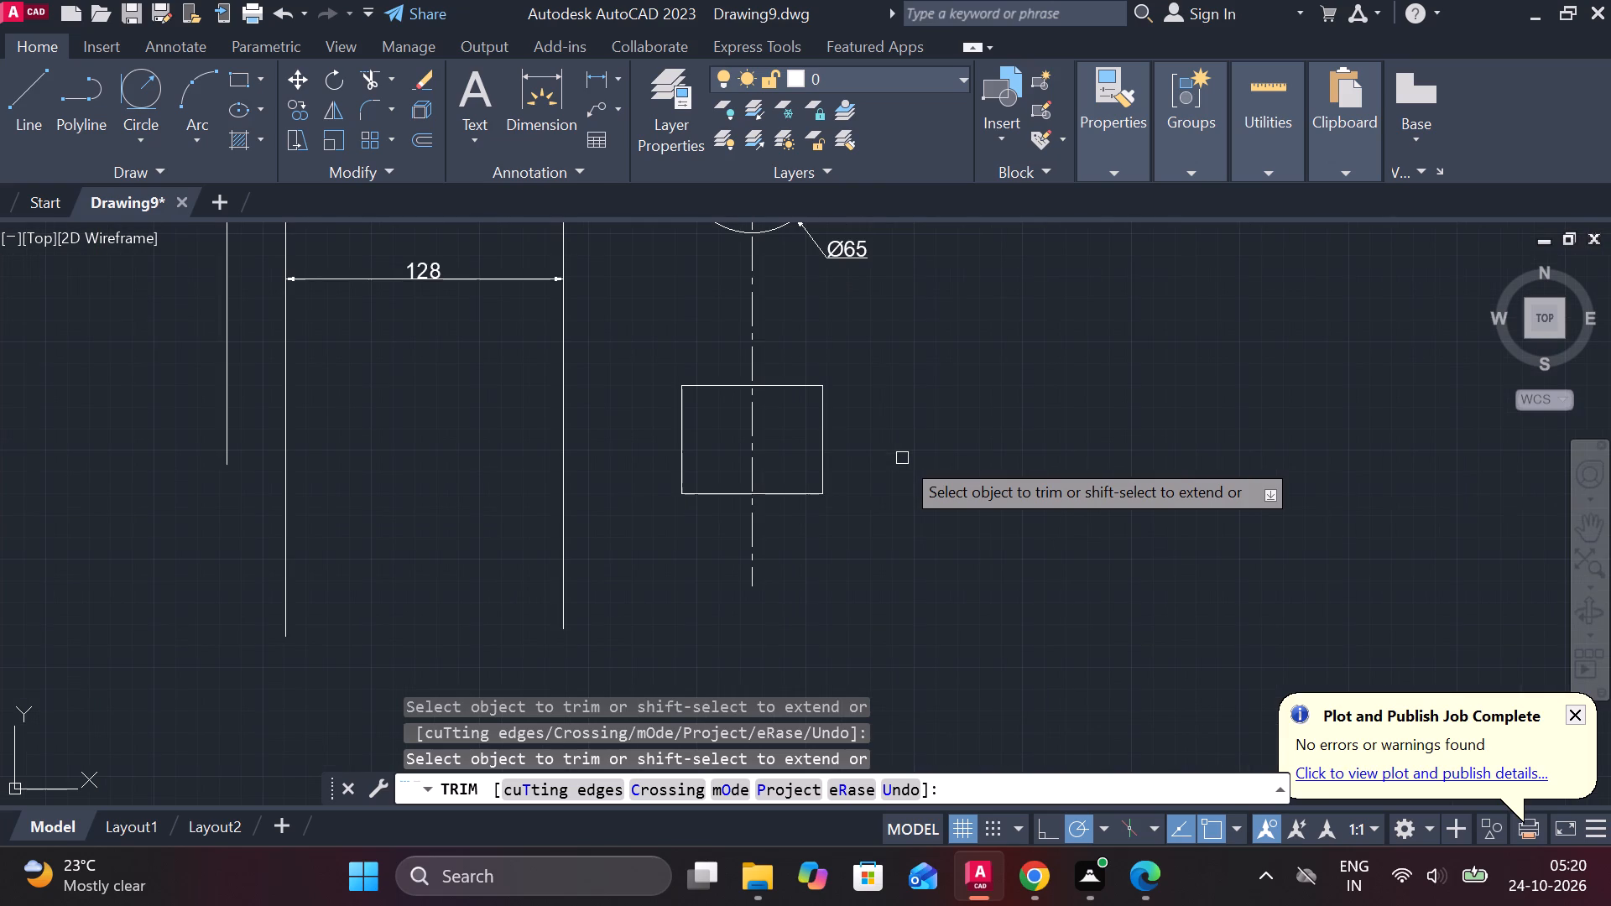
key(Escape)
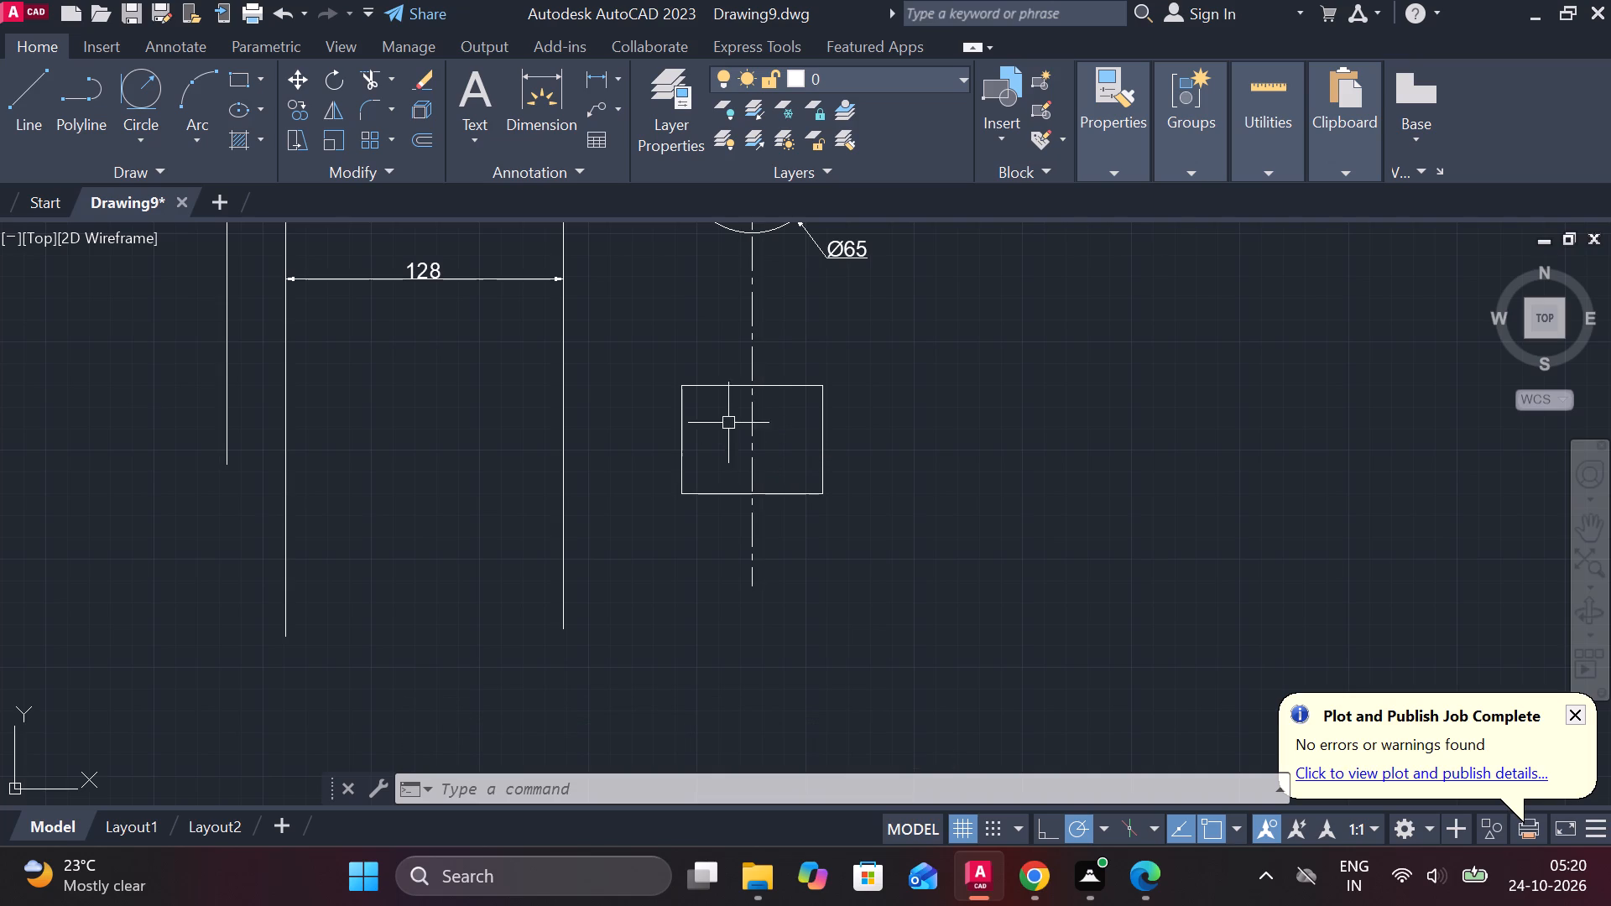
Draw a horizontal line leftward from 5 below the rectangle's top-left corner, past the outer R27 end's projection line.
scroll(701, 387, up, 2)
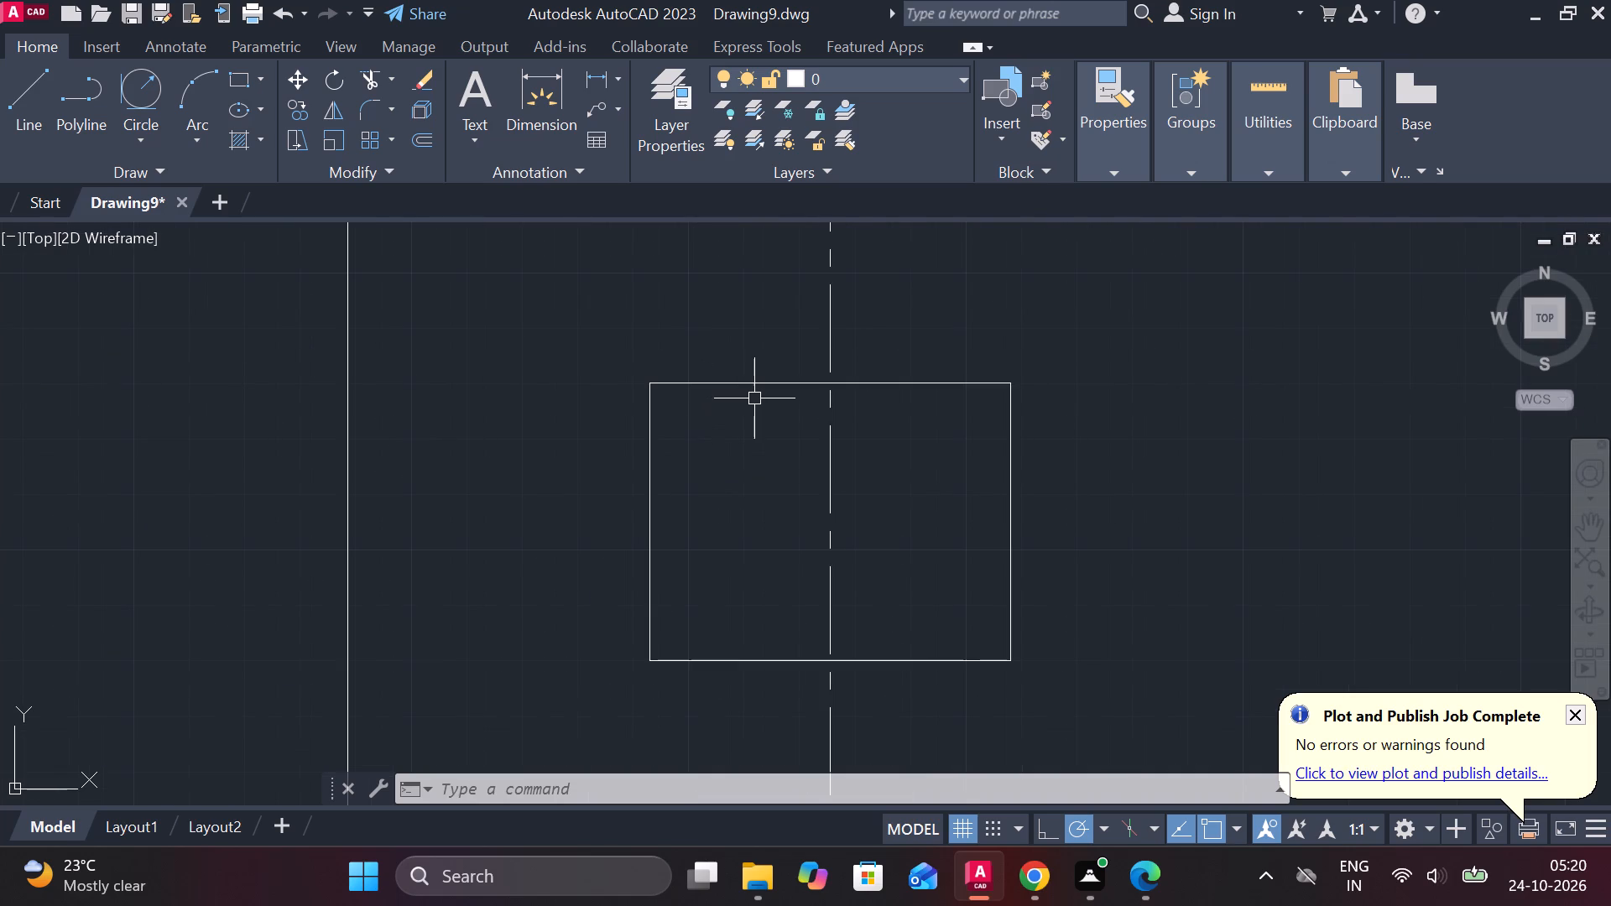
key(l)
key(Return)
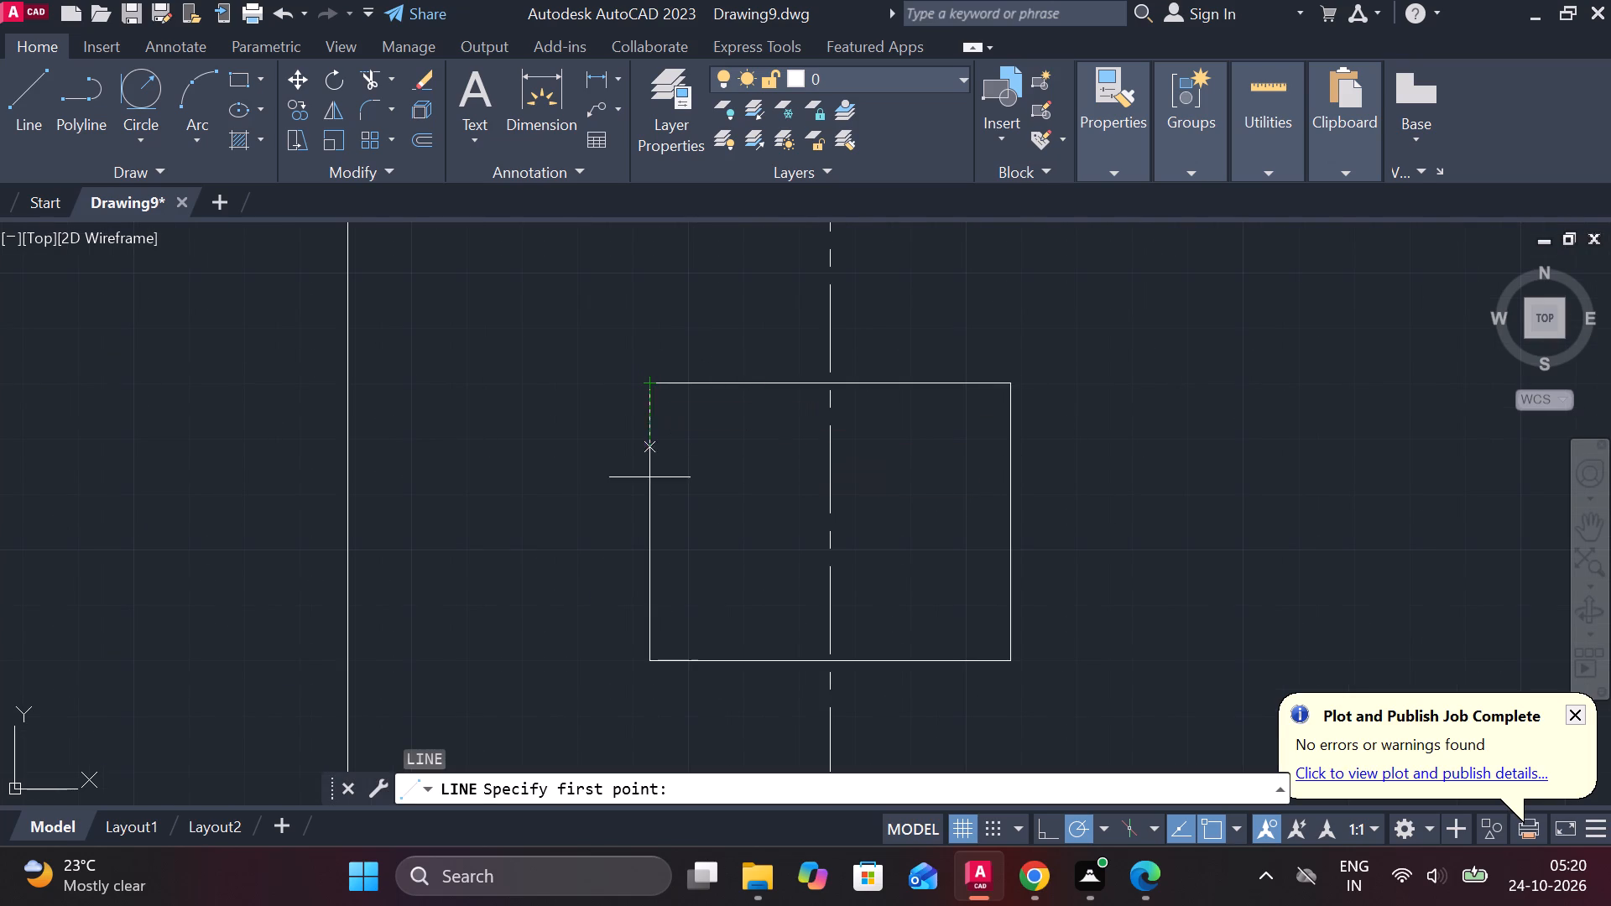
key(5)
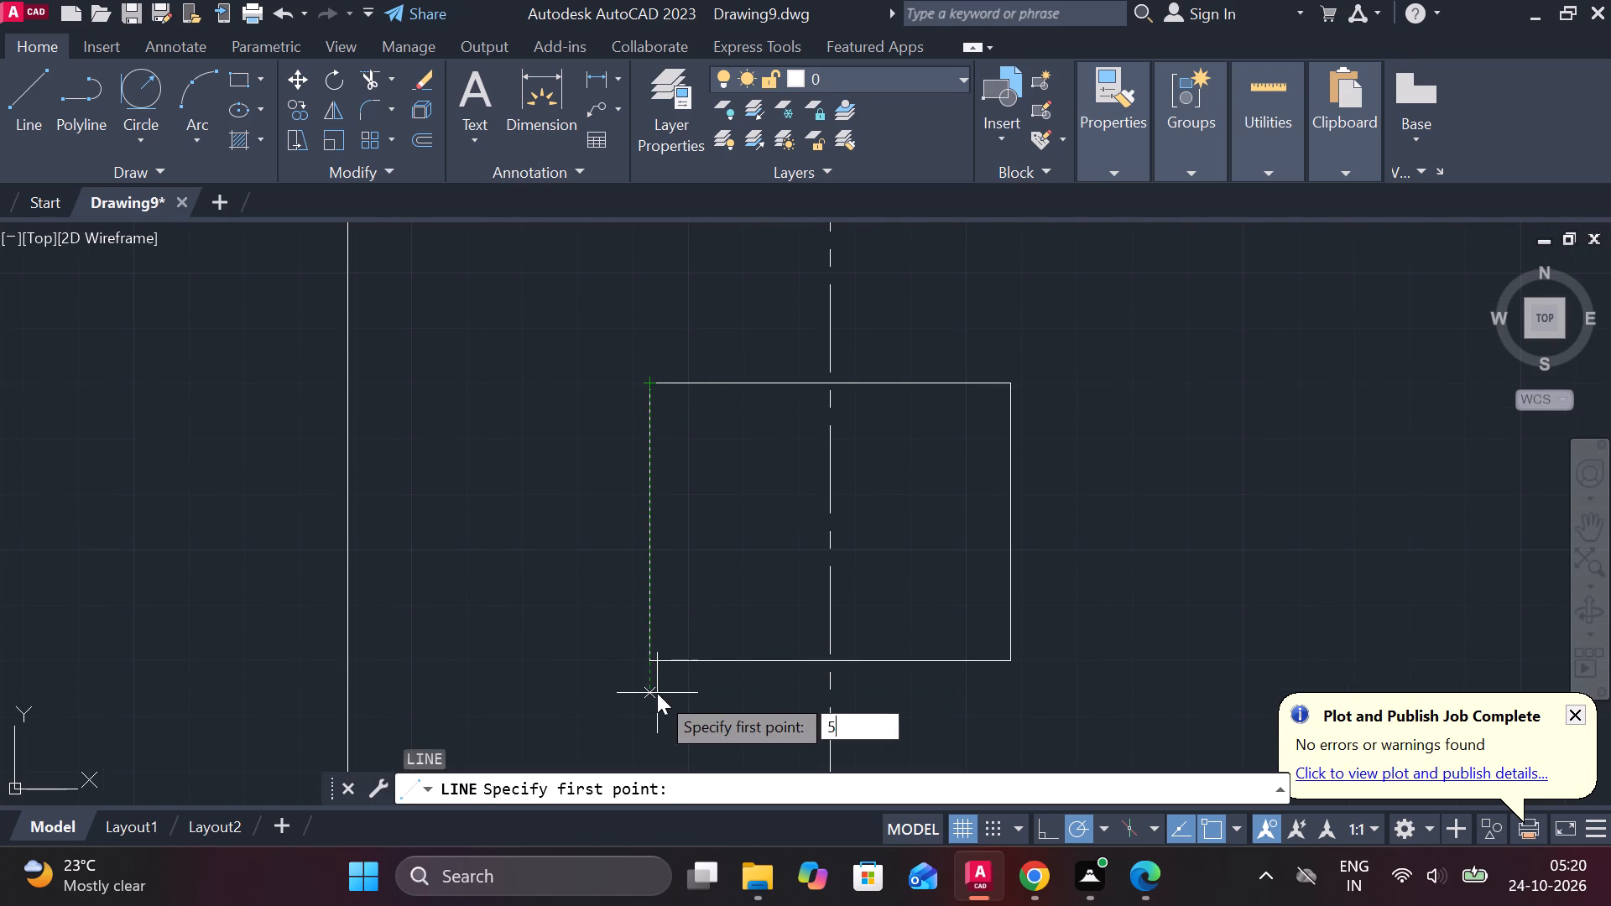
key(Return)
middle_drag(476, 448, 540, 457)
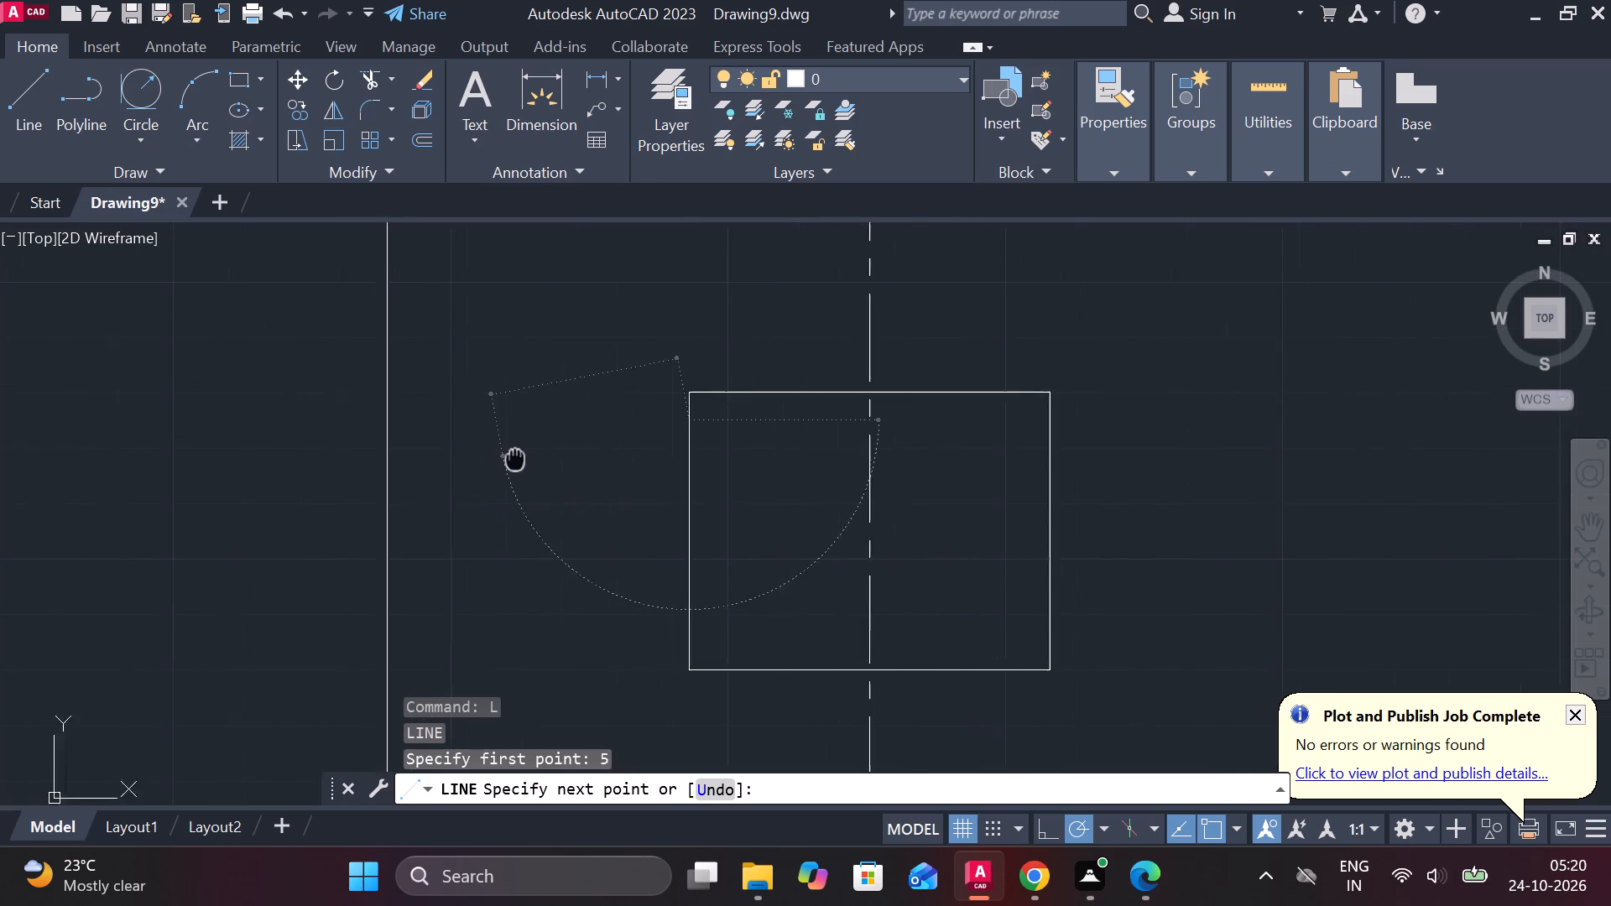
middle_drag(540, 457, 685, 457)
scroll(686, 441, down, 1)
scroll(354, 441, down, 3)
middle_drag(360, 450, 795, 462)
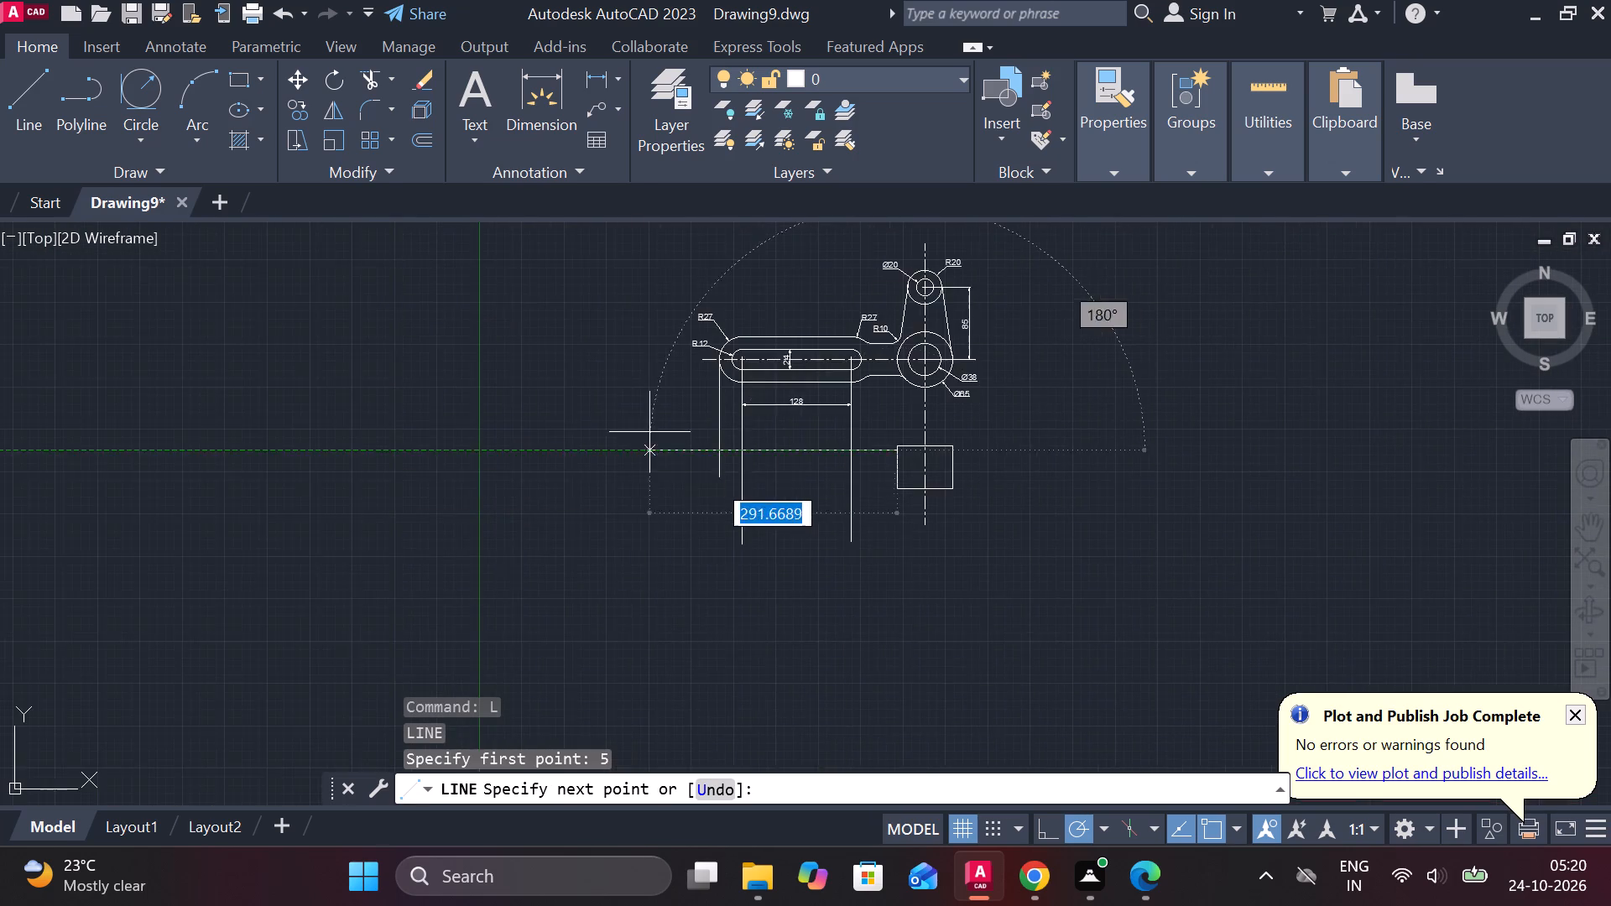
scroll(640, 430, up, 2)
click(682, 473)
key(Escape)
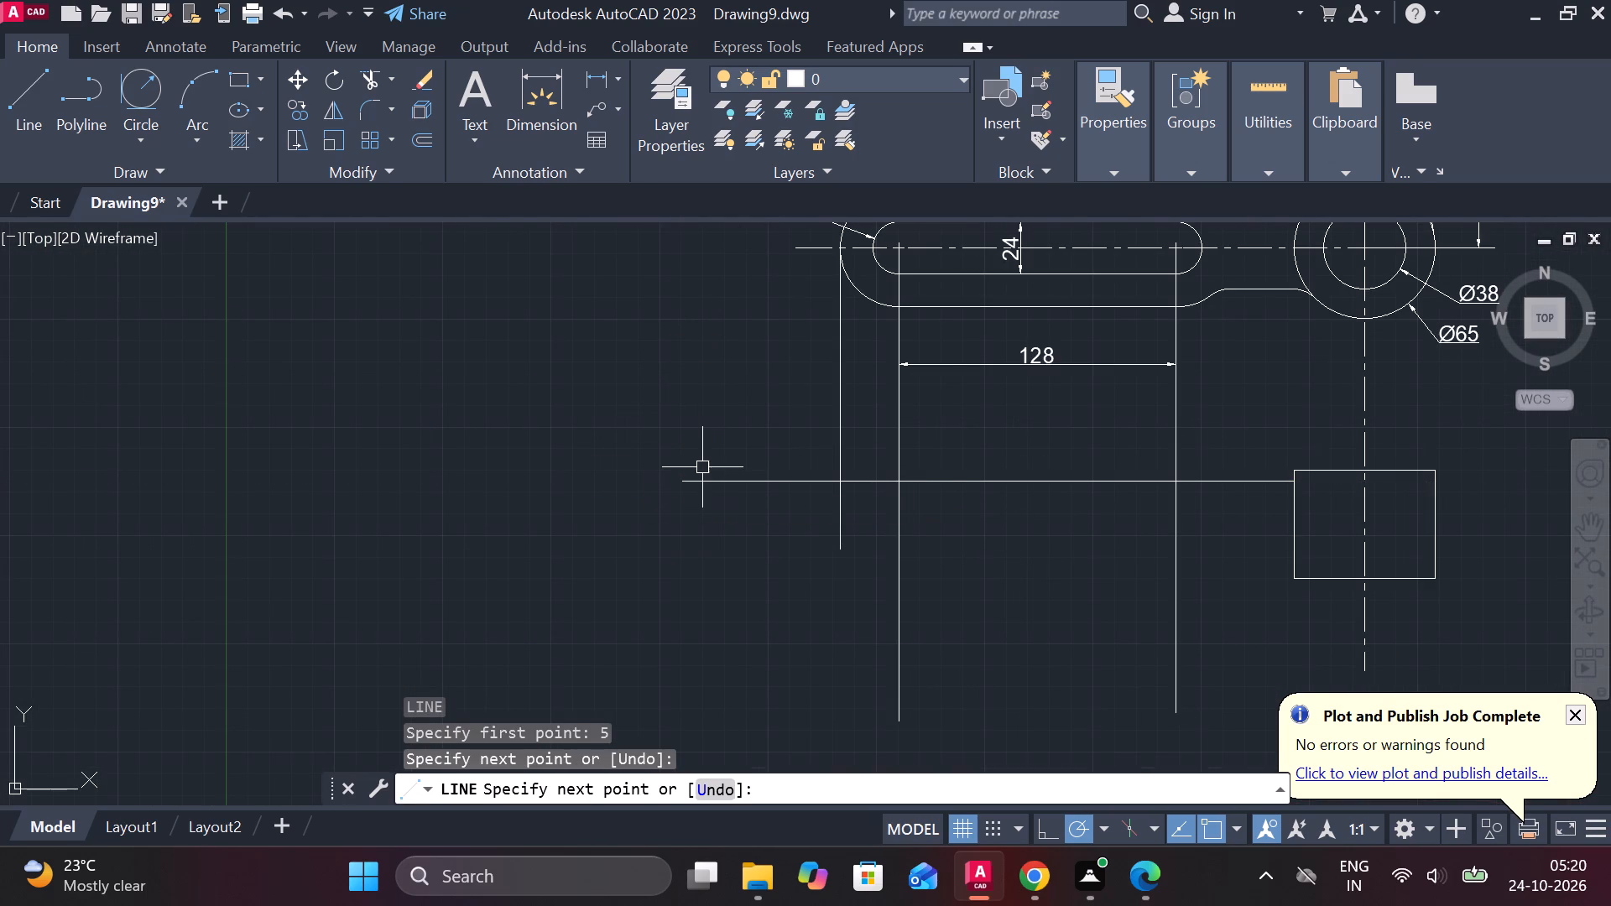
Trim the horizontal line's overhang beyond the R27 end's projection line and remove that projection line above and below it.
text(TR)
key(space)
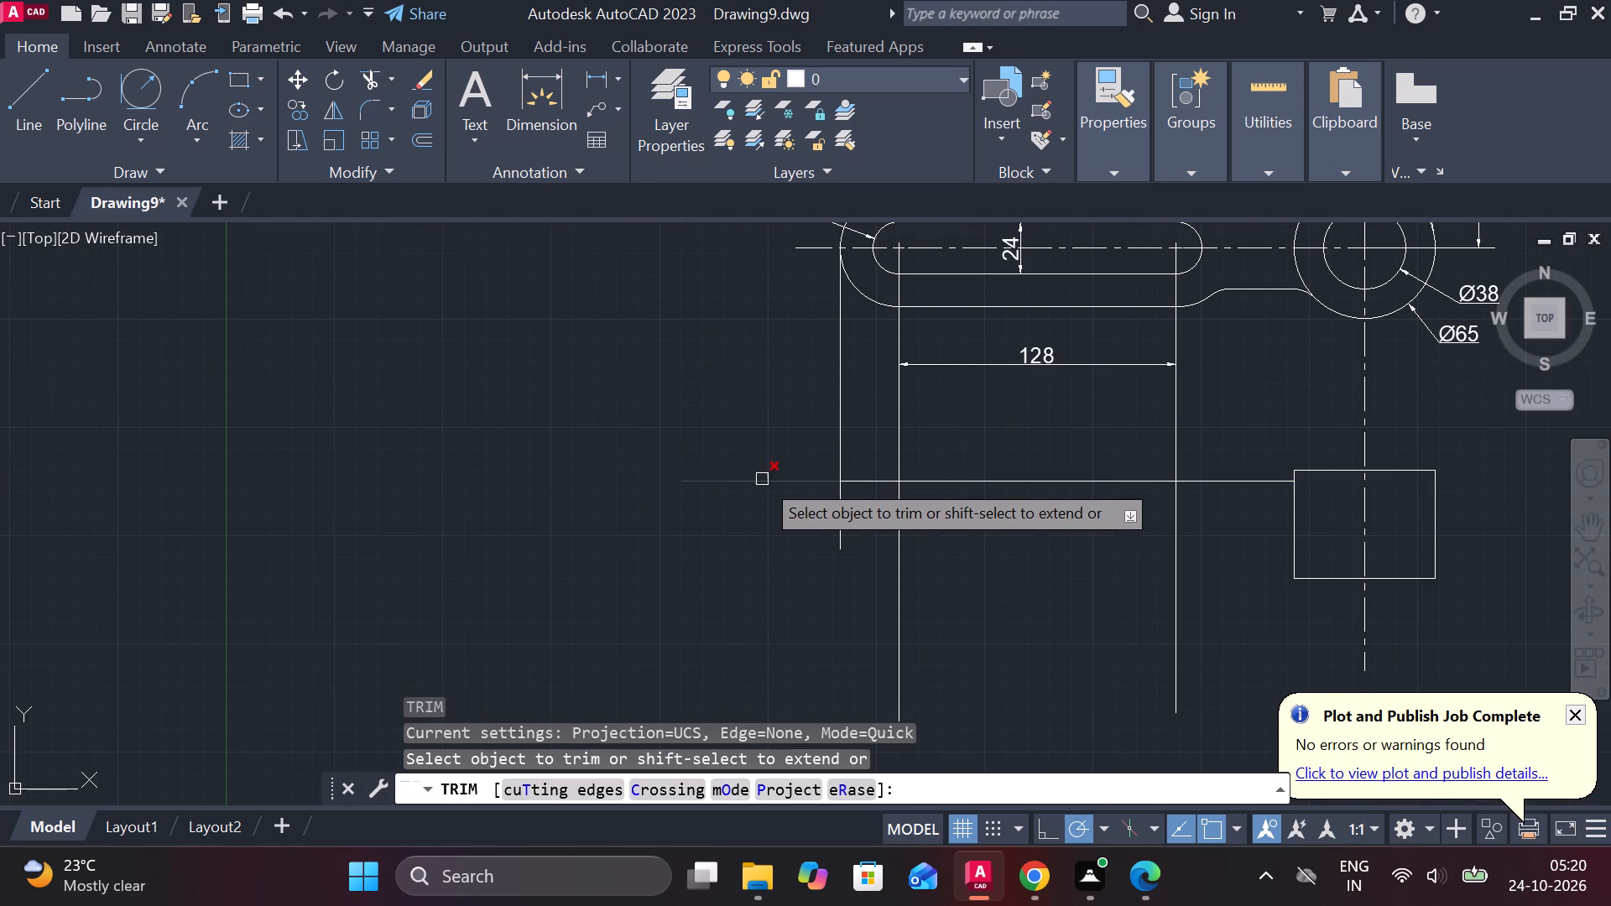
click(762, 479)
click(837, 372)
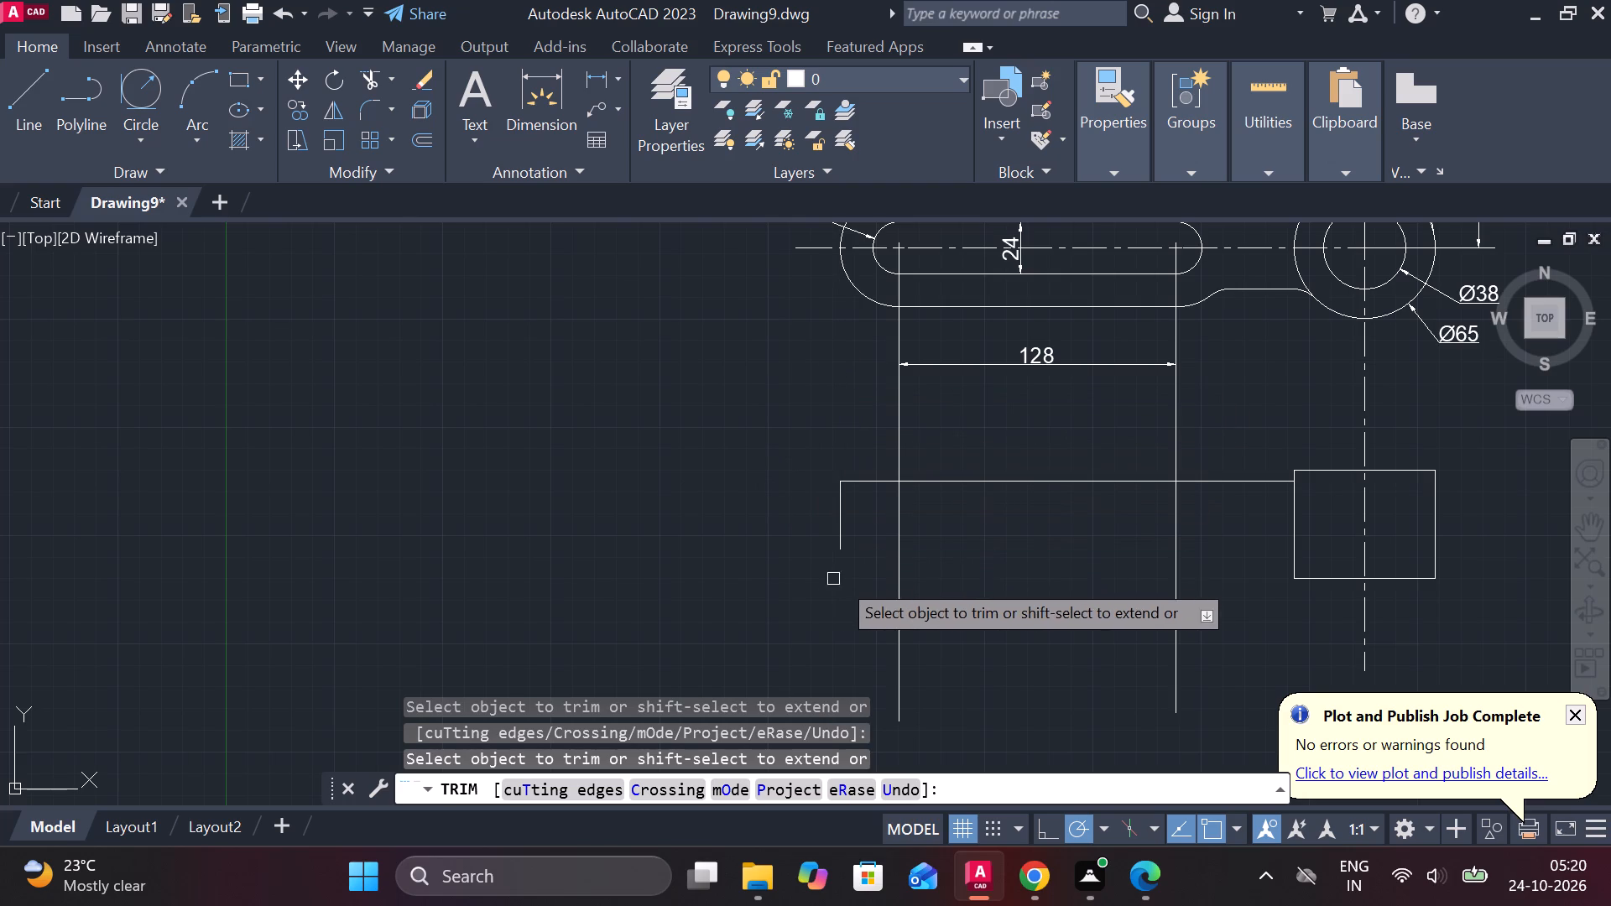
click(835, 522)
key(Escape)
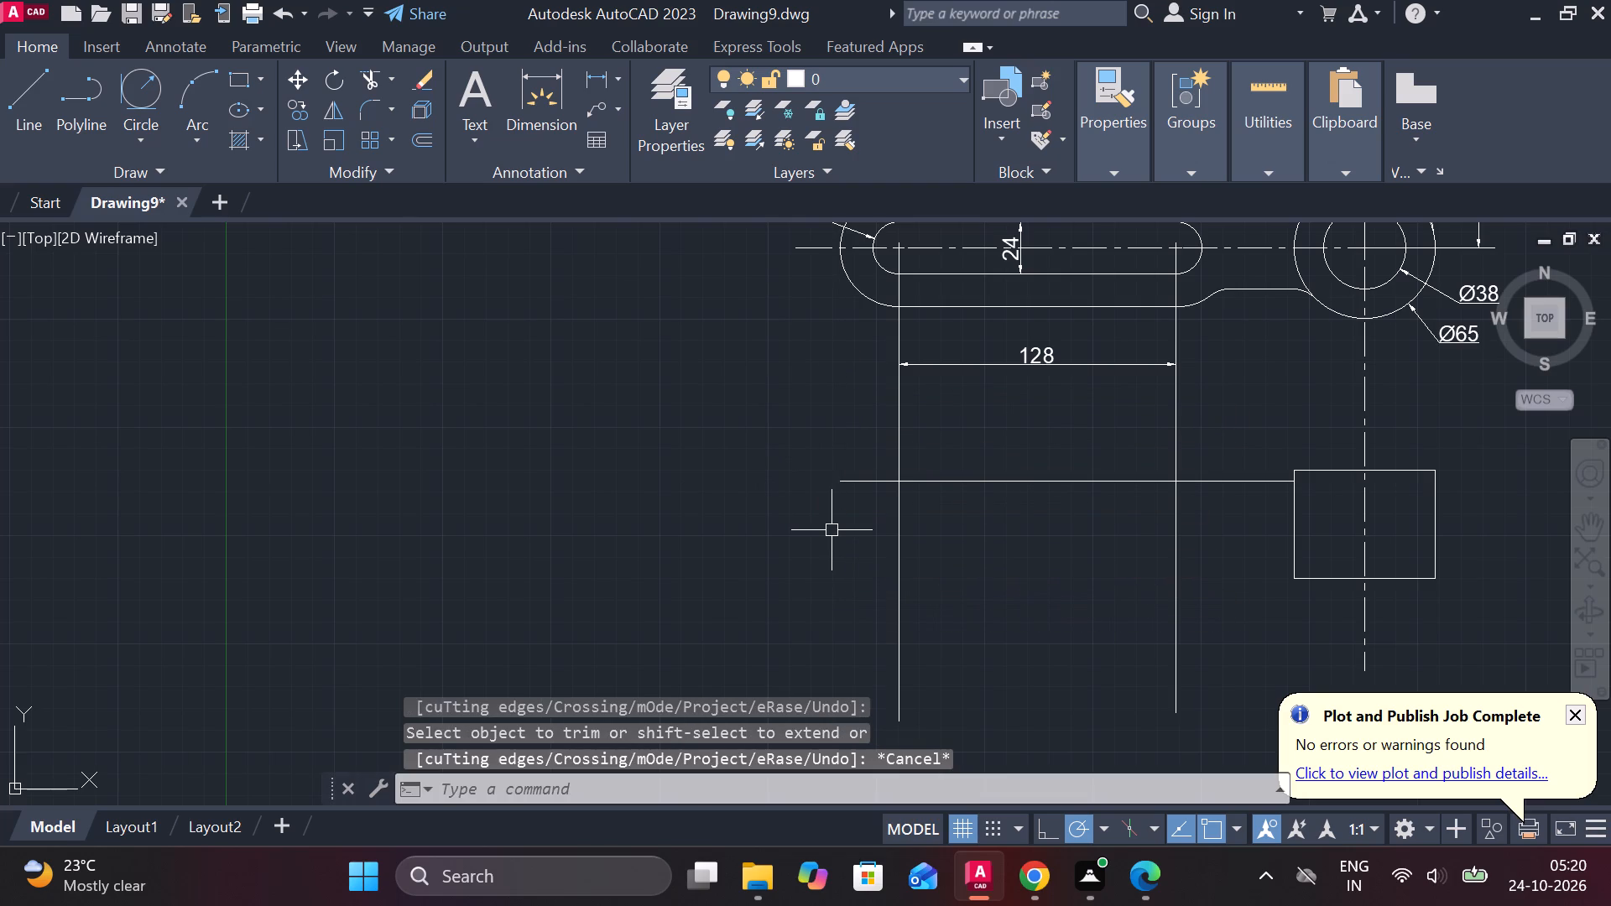
Draw a line 18 down from the horizontal line's left end, continuing horizontally rightward past the rectangle's left side.
key(l)
key(Return)
click(834, 493)
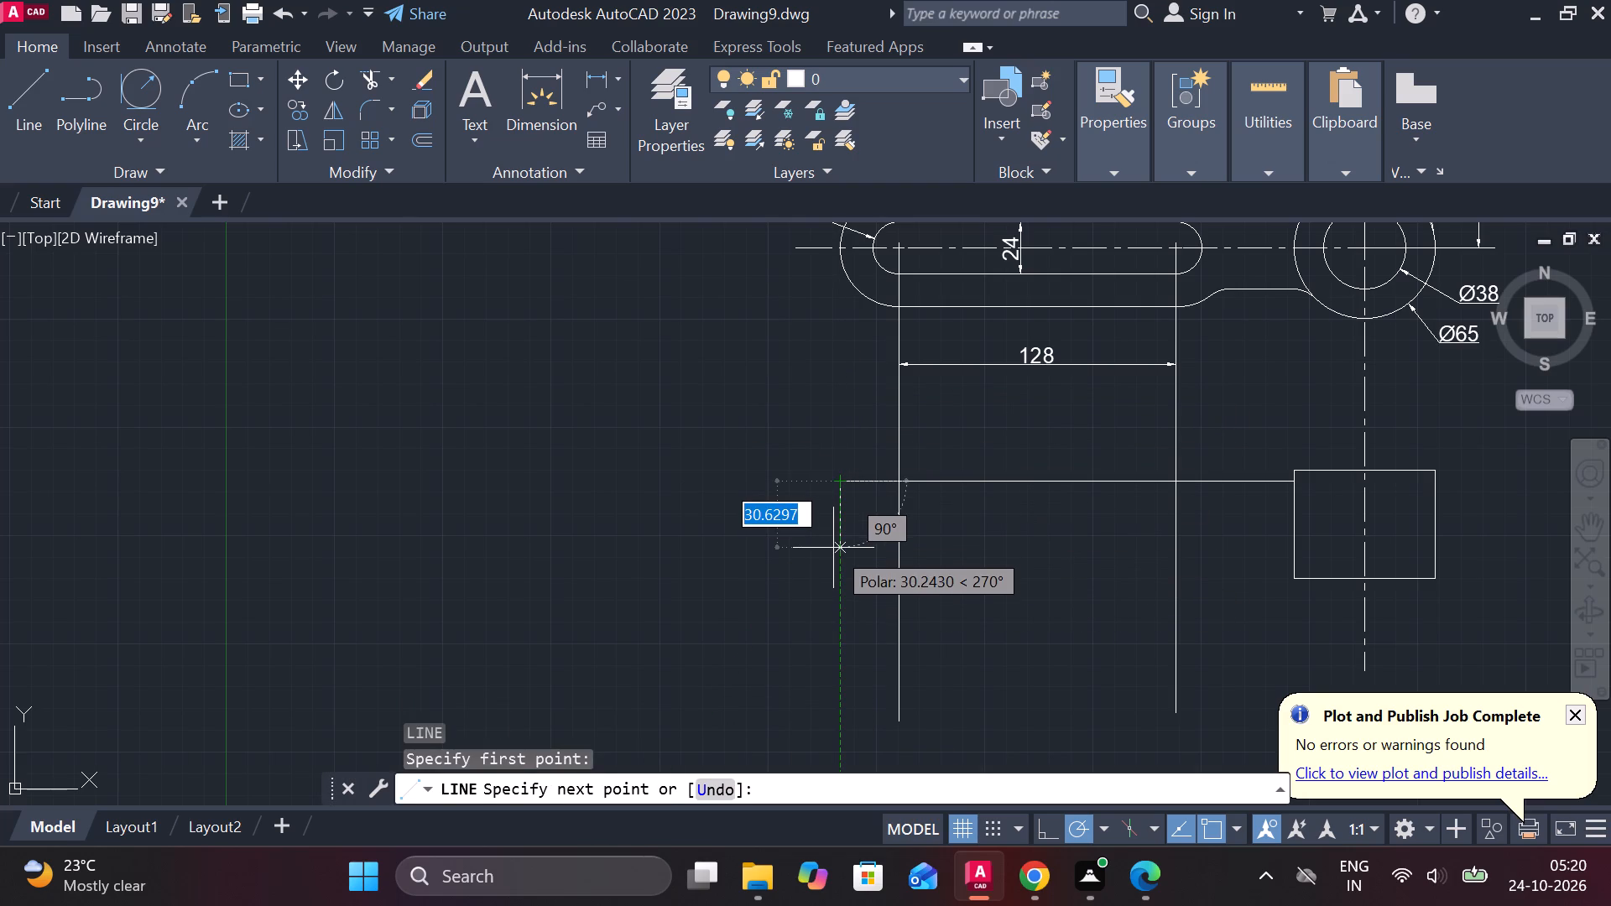
text(18)
key(Return)
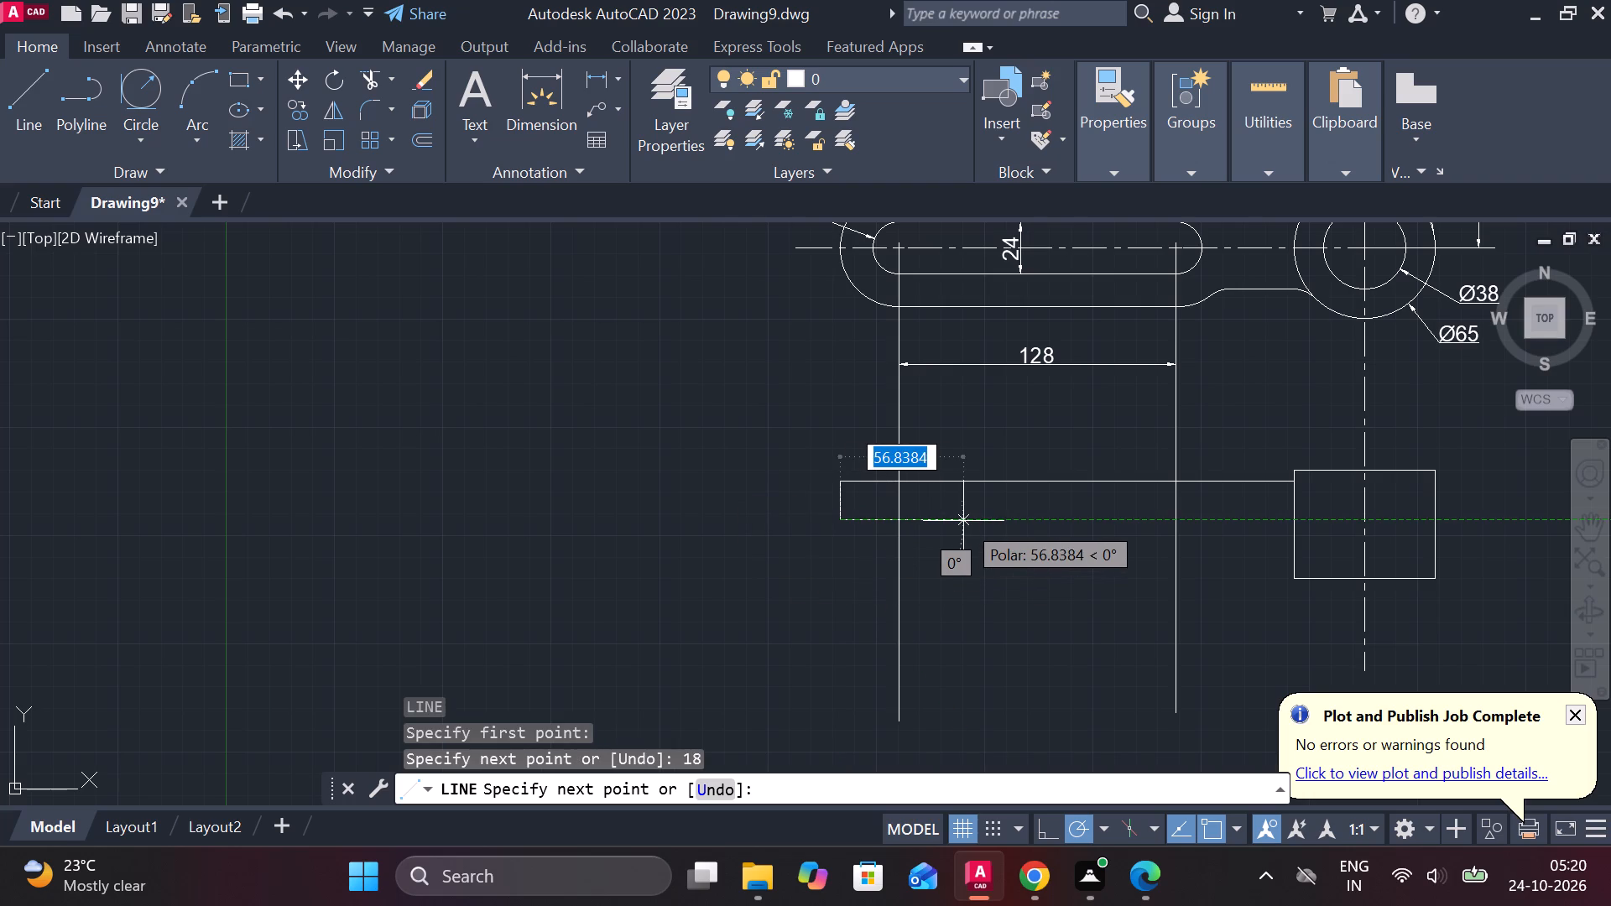
middle_drag(1204, 507, 967, 507)
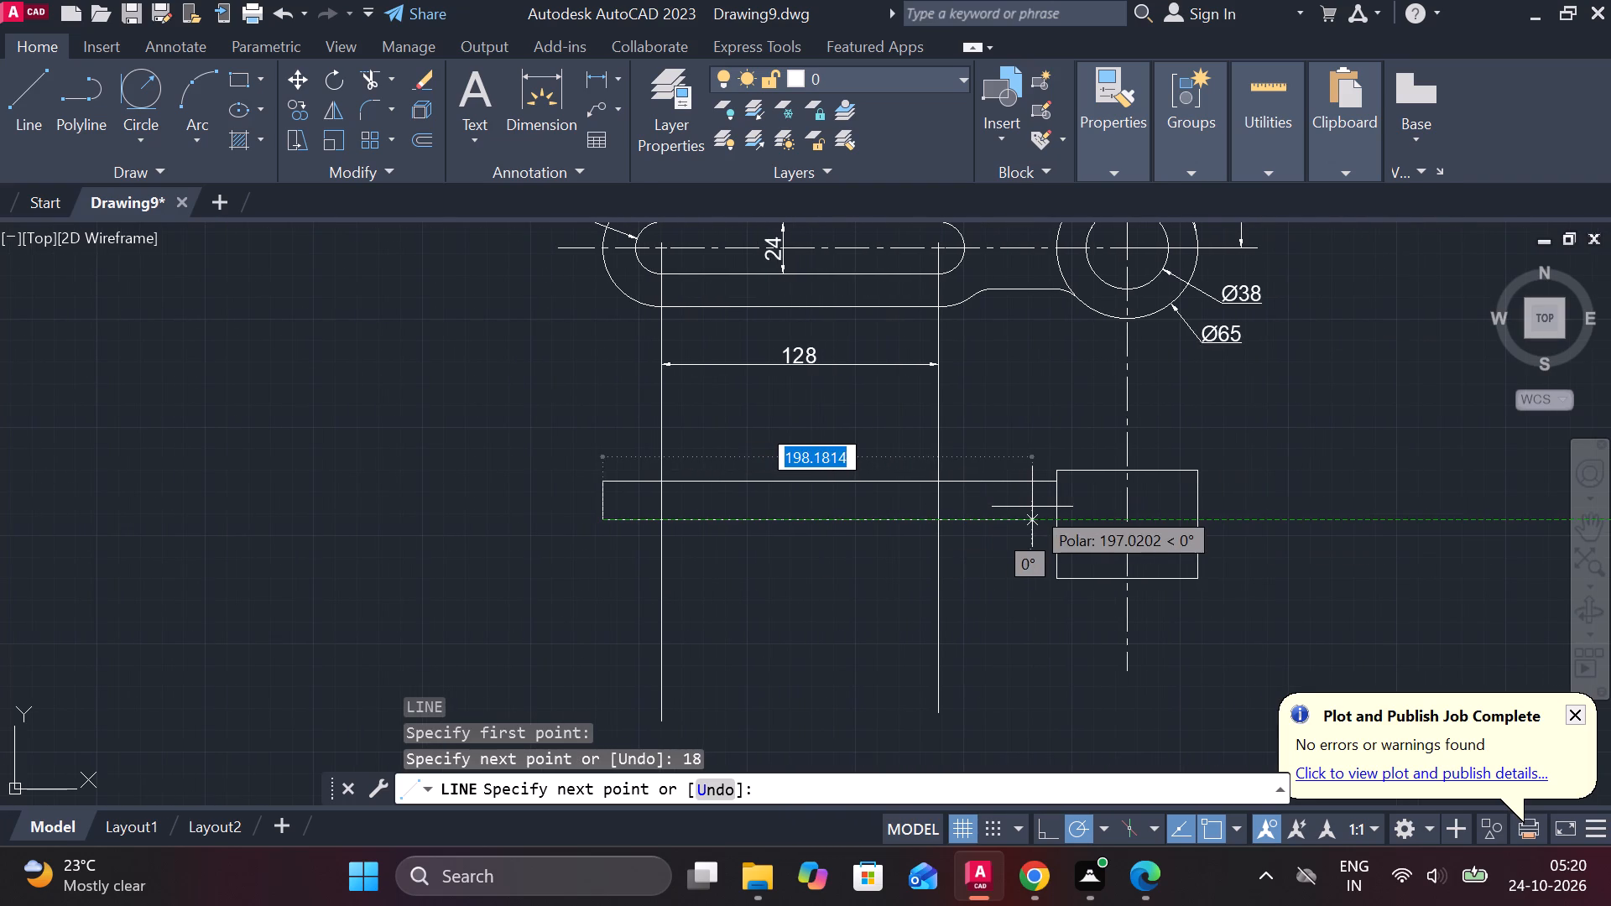
scroll(1032, 508, up, 1)
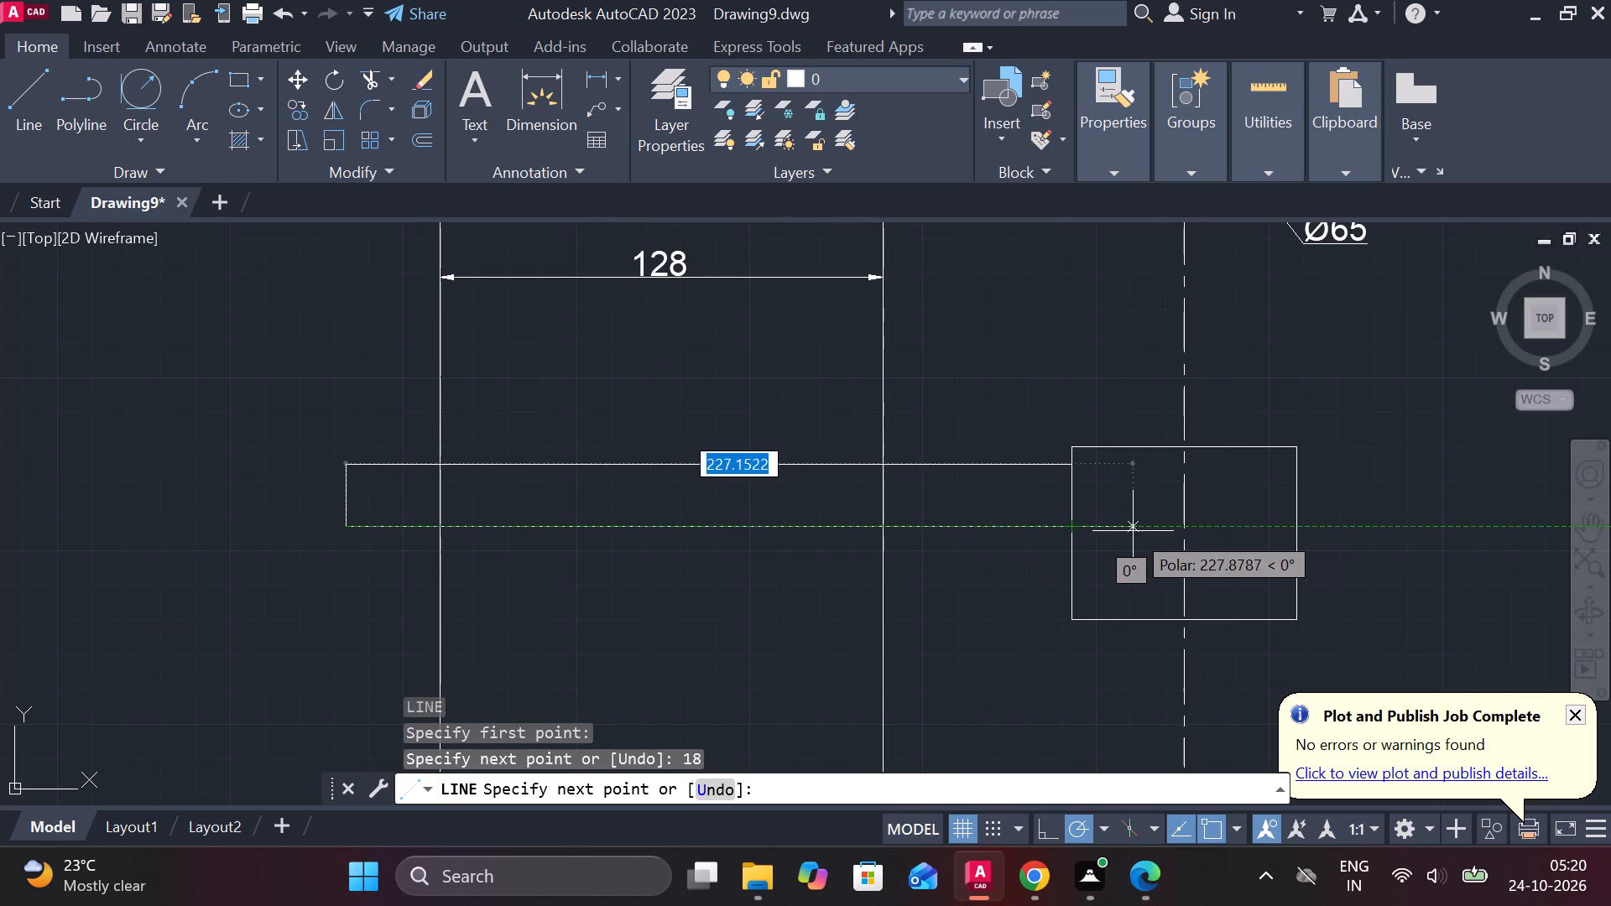
click(1113, 530)
key(Escape)
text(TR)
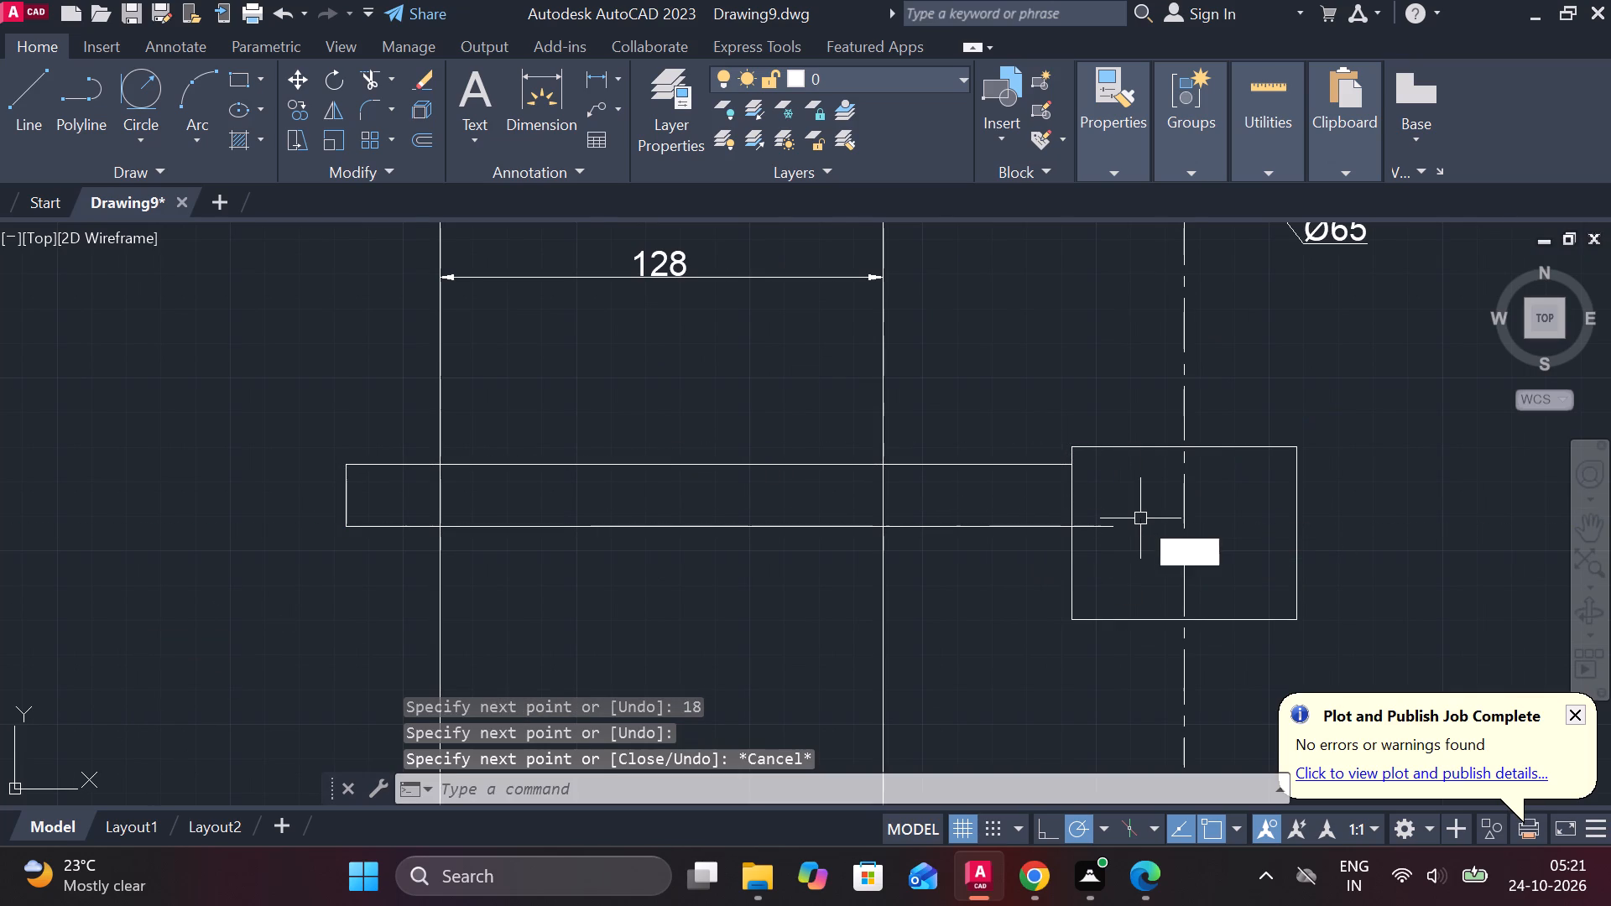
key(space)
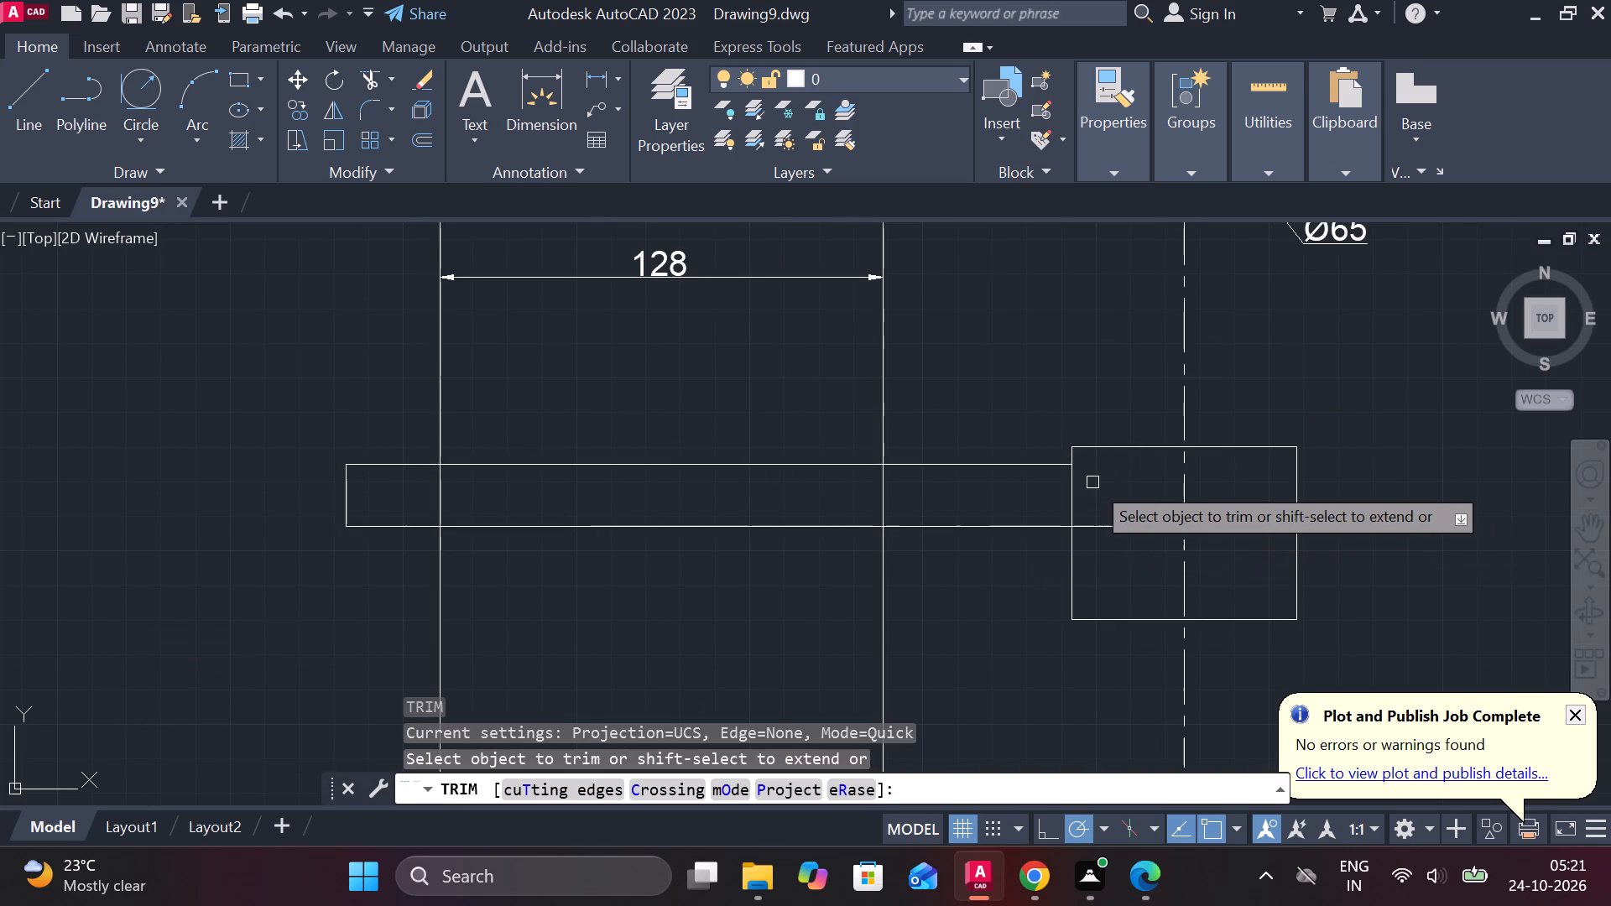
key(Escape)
Draw a vertical line across the boss rectangle from its bottom edge to its top edge, 19 right of the centre line.
middle_drag(1129, 506, 935, 502)
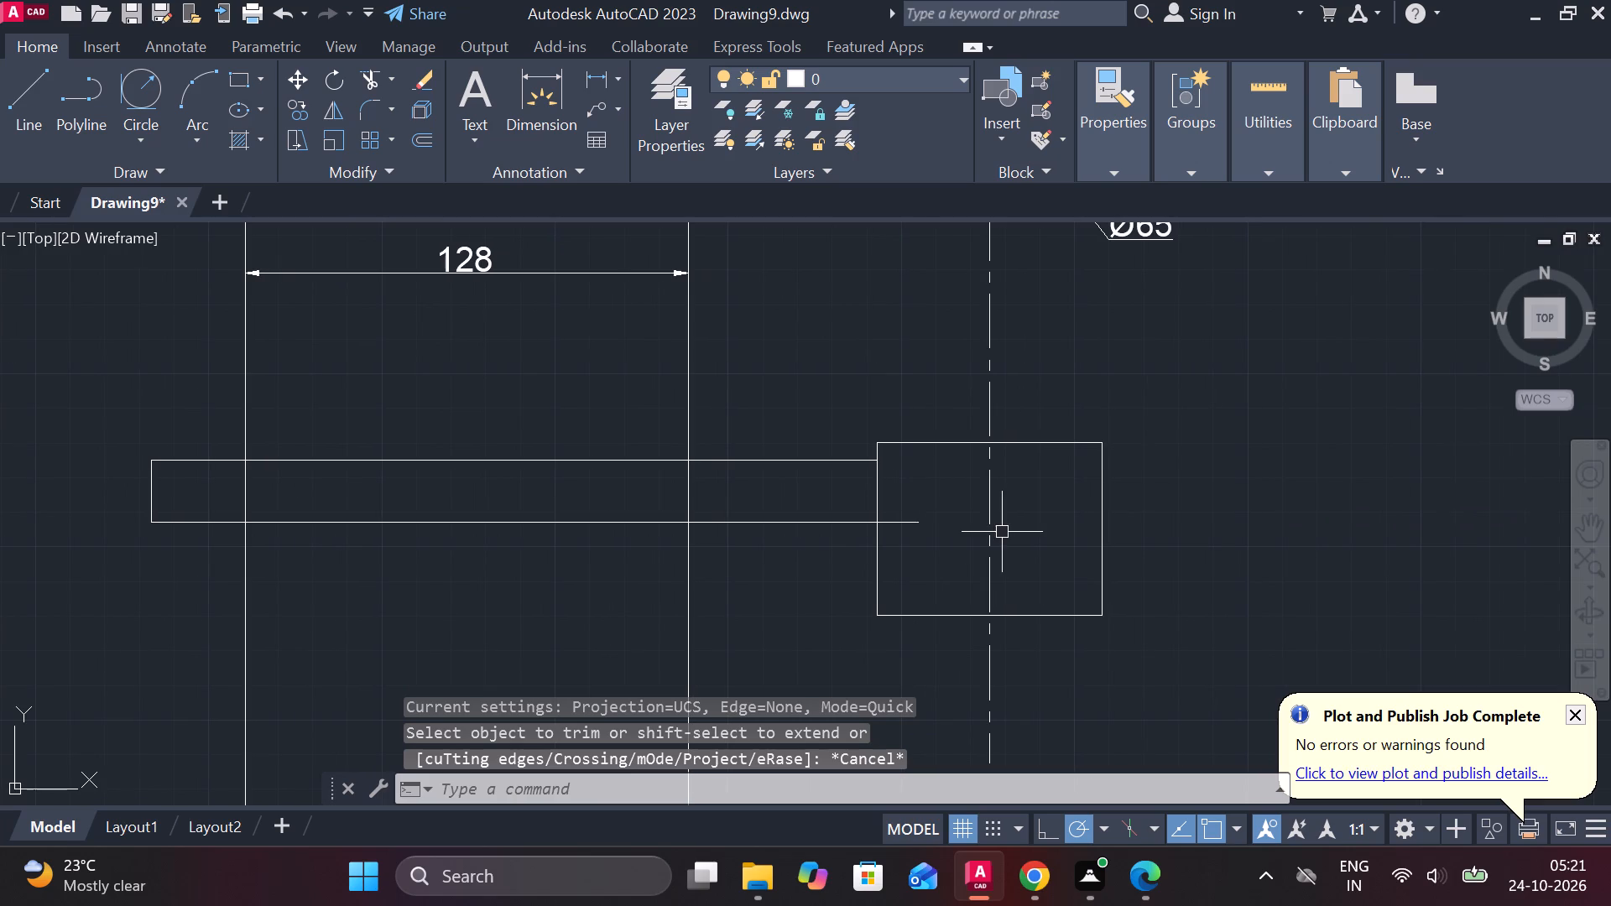
key(l)
key(Return)
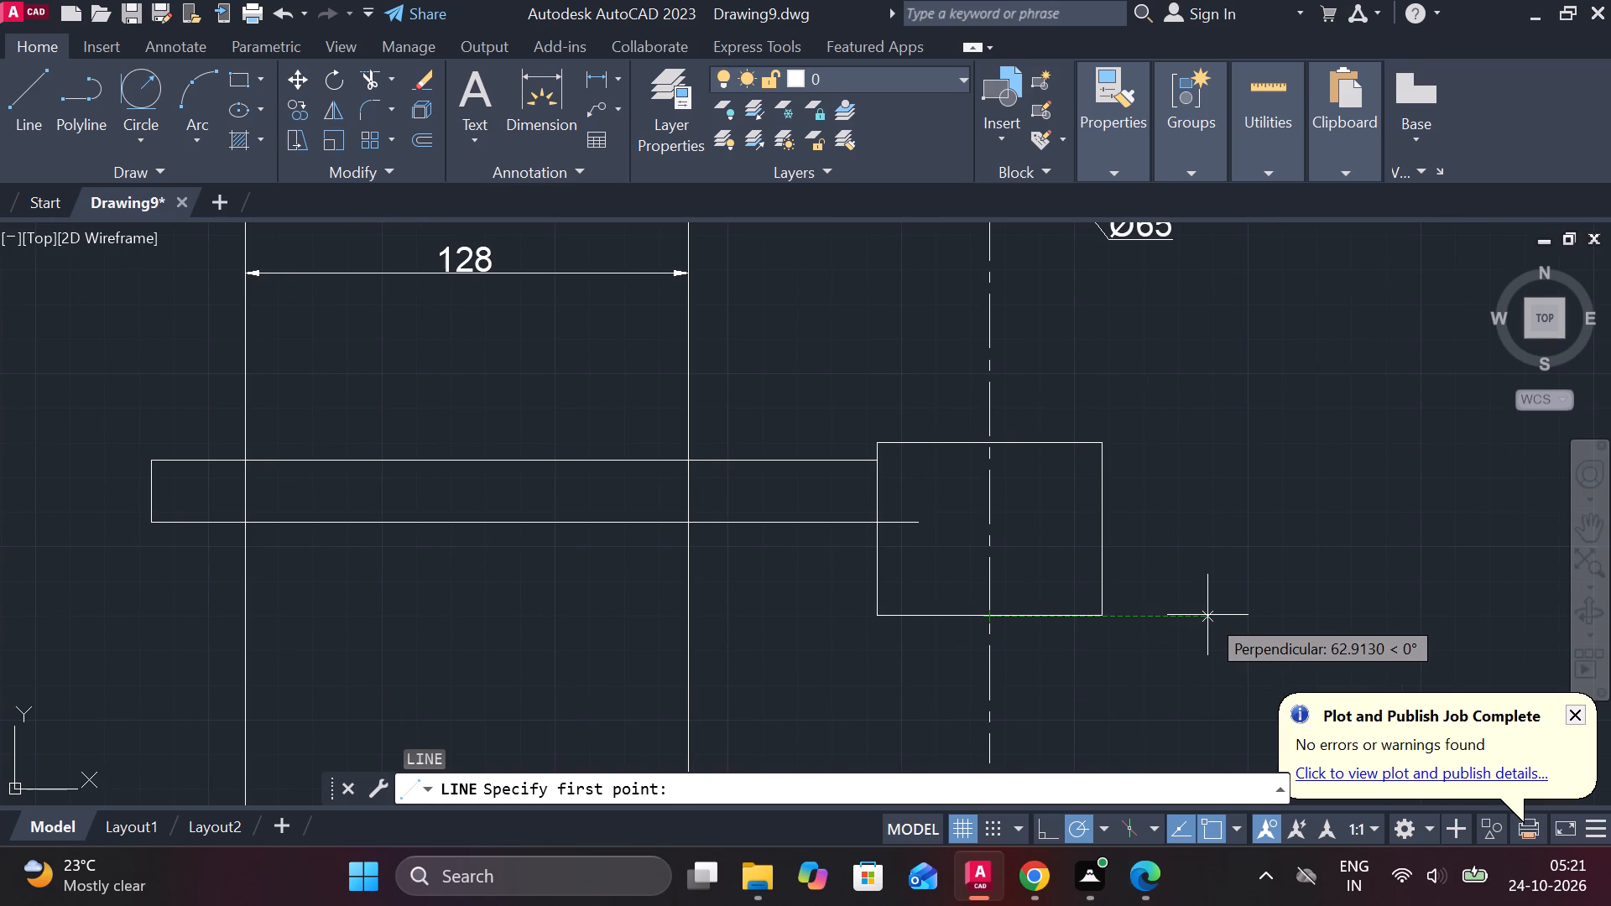
text(19)
key(Return)
click(1059, 446)
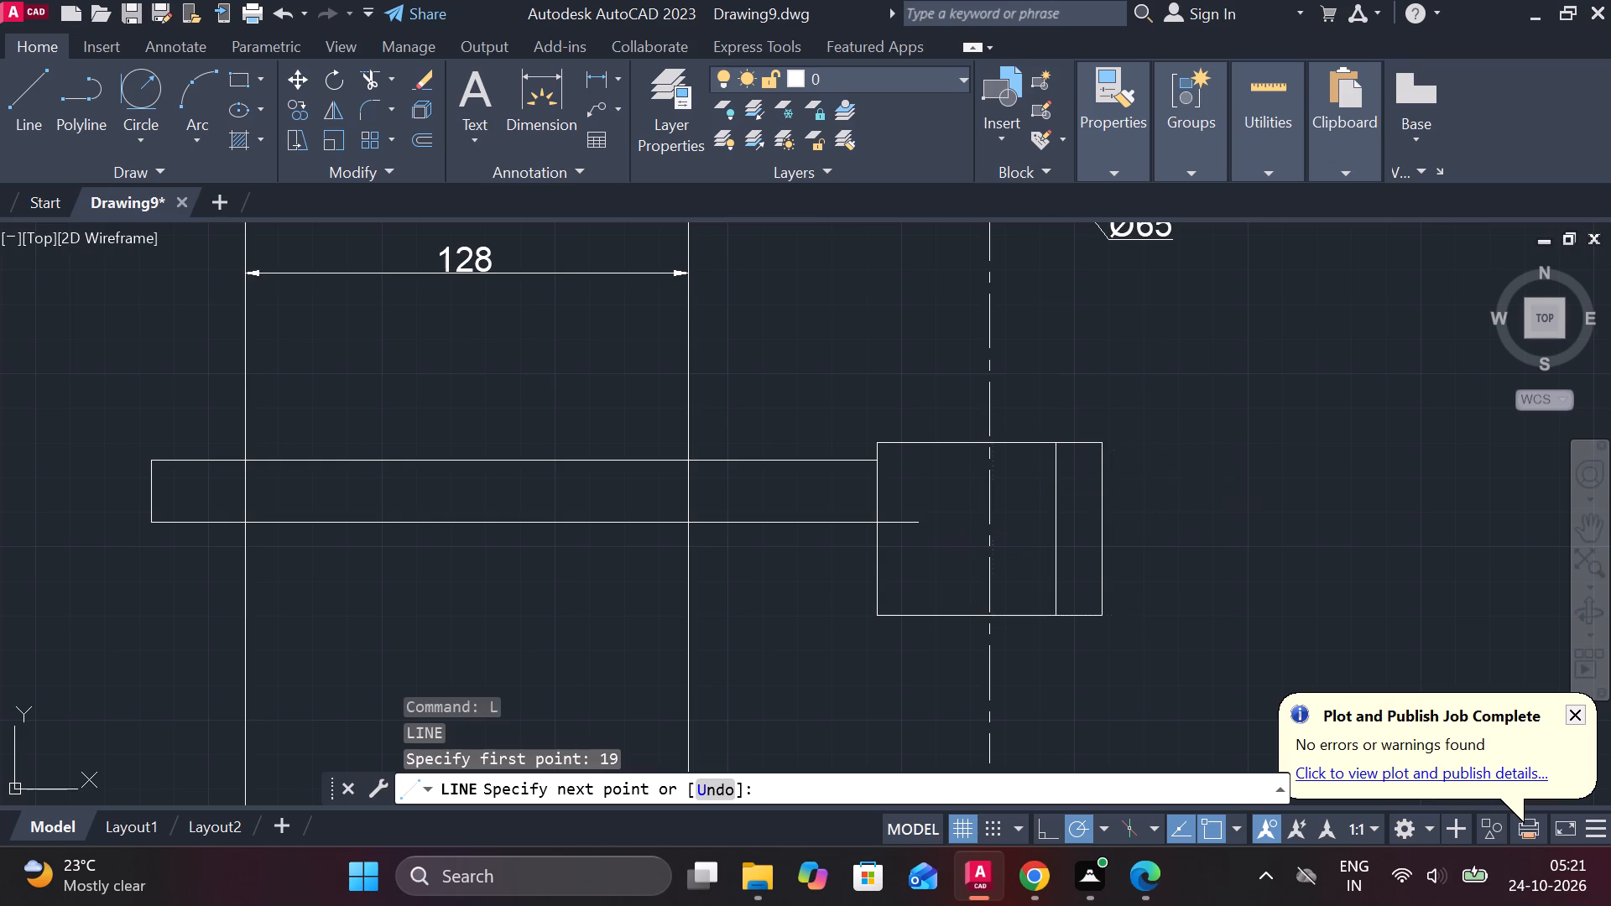
key(Escape)
Offset the new vertical line inside the boss rectangle 38 to the left, across the centre line.
click(1056, 521)
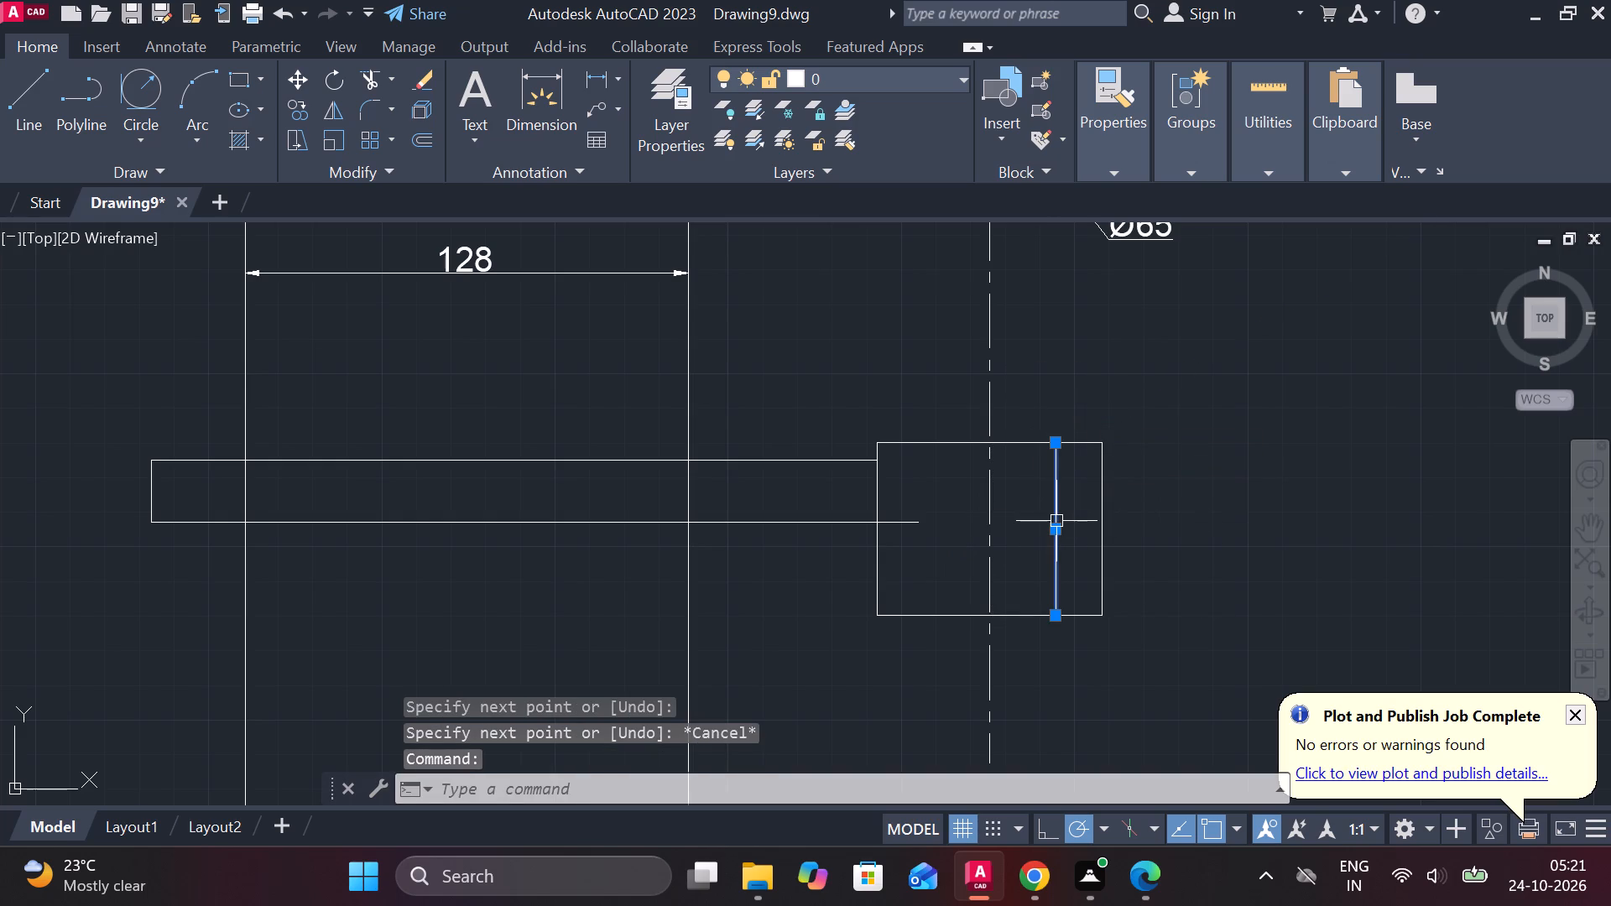
key(0)
key(BackSpace)
key(o)
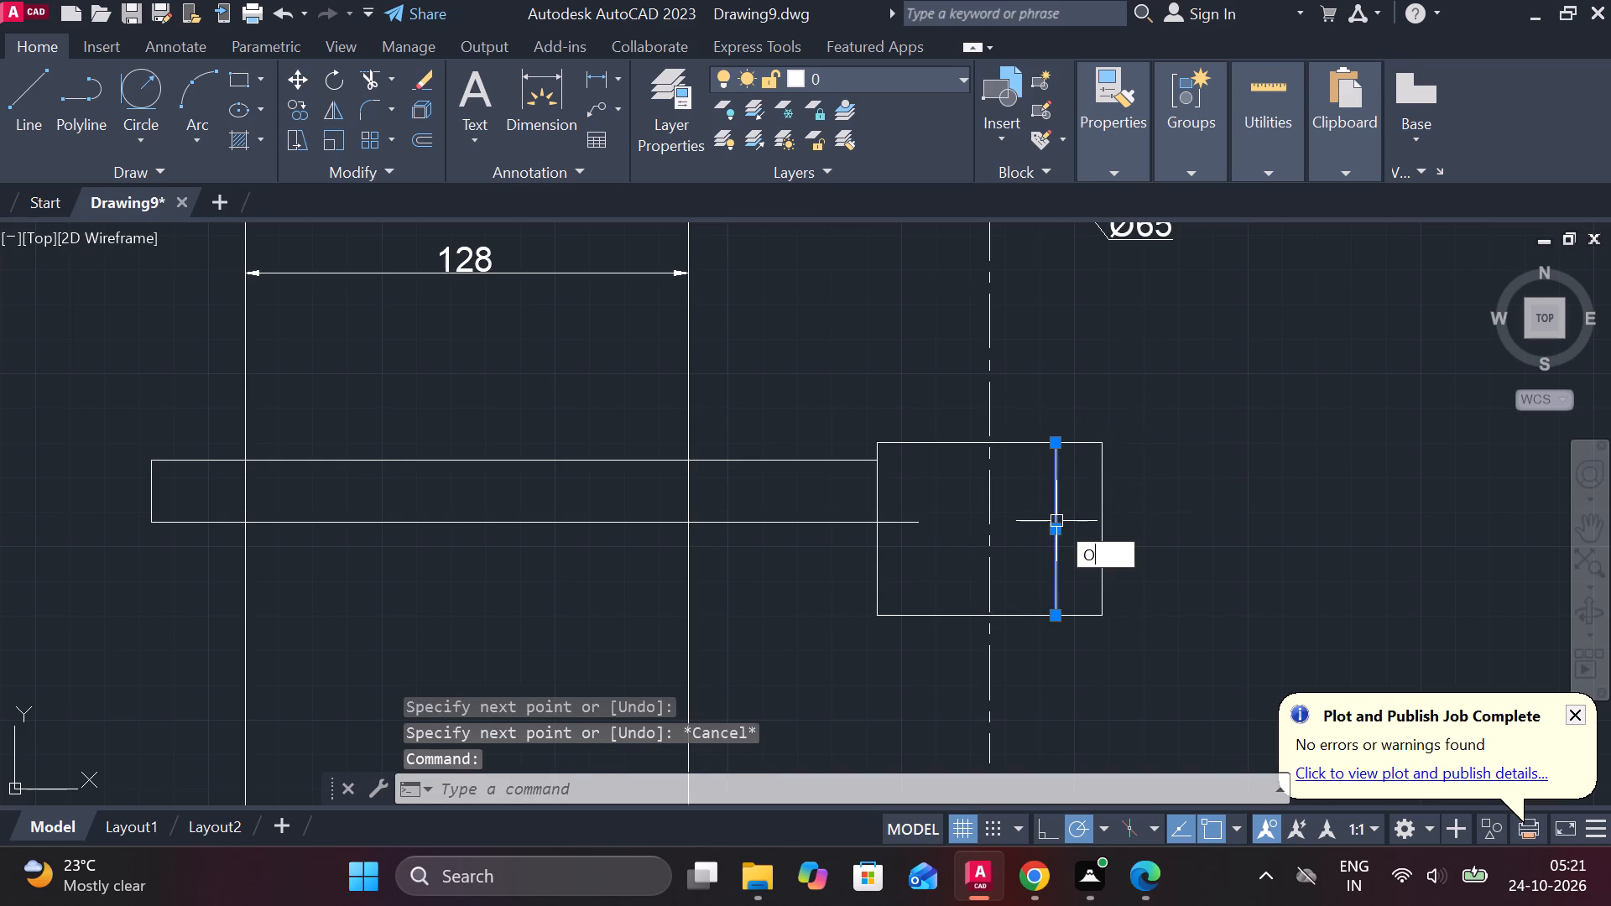
key(Return)
key(Return)
key(3)
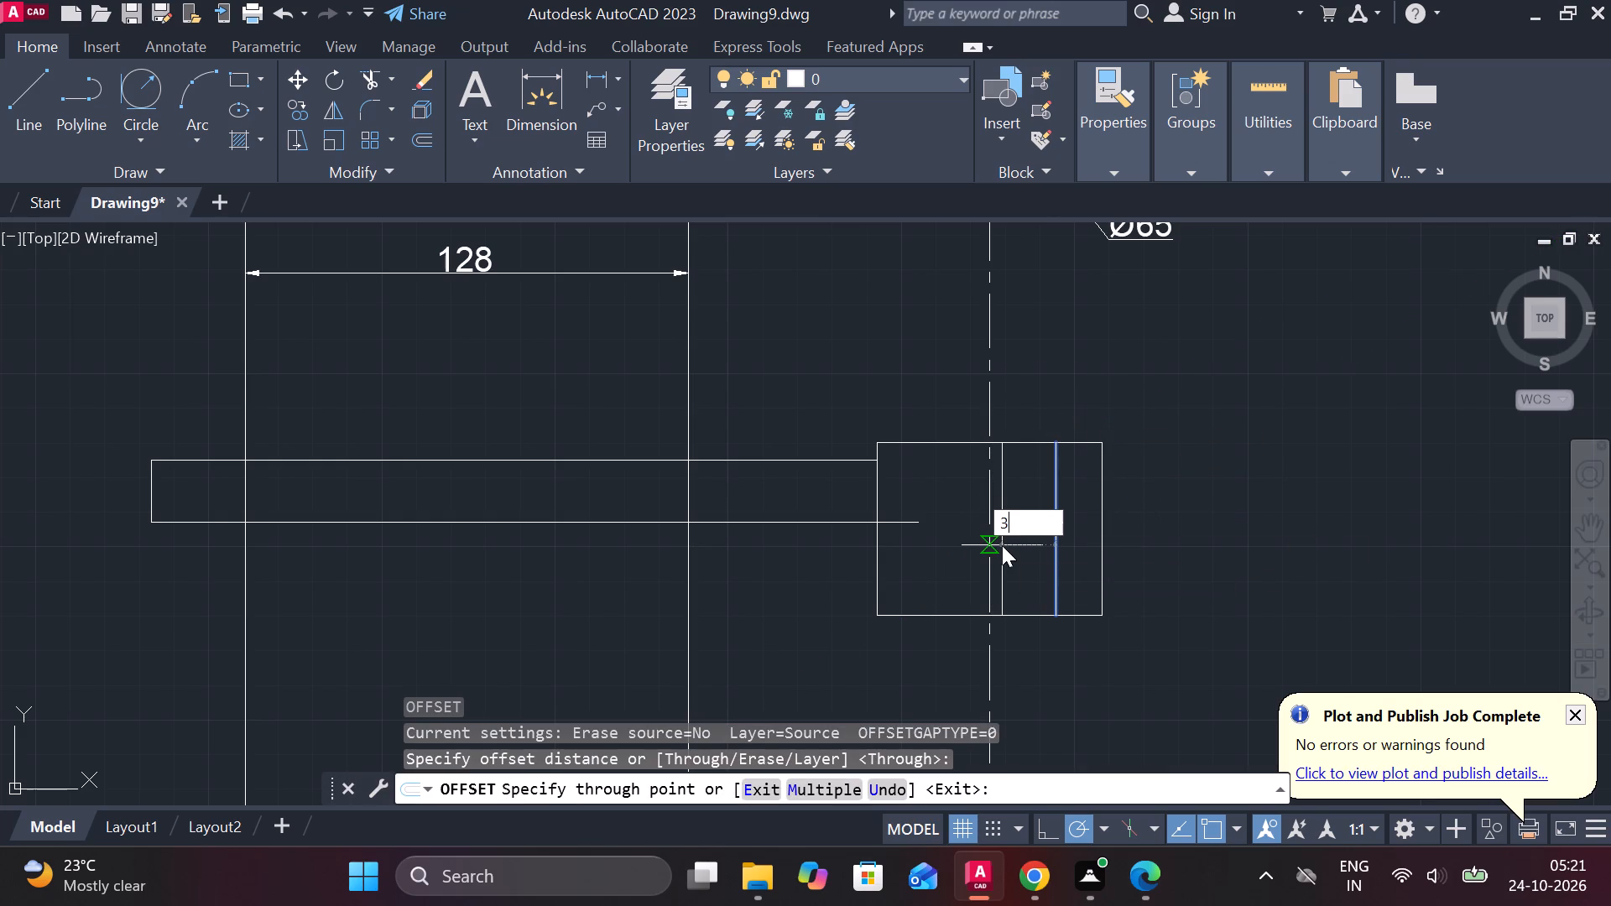
key(8)
key(Return)
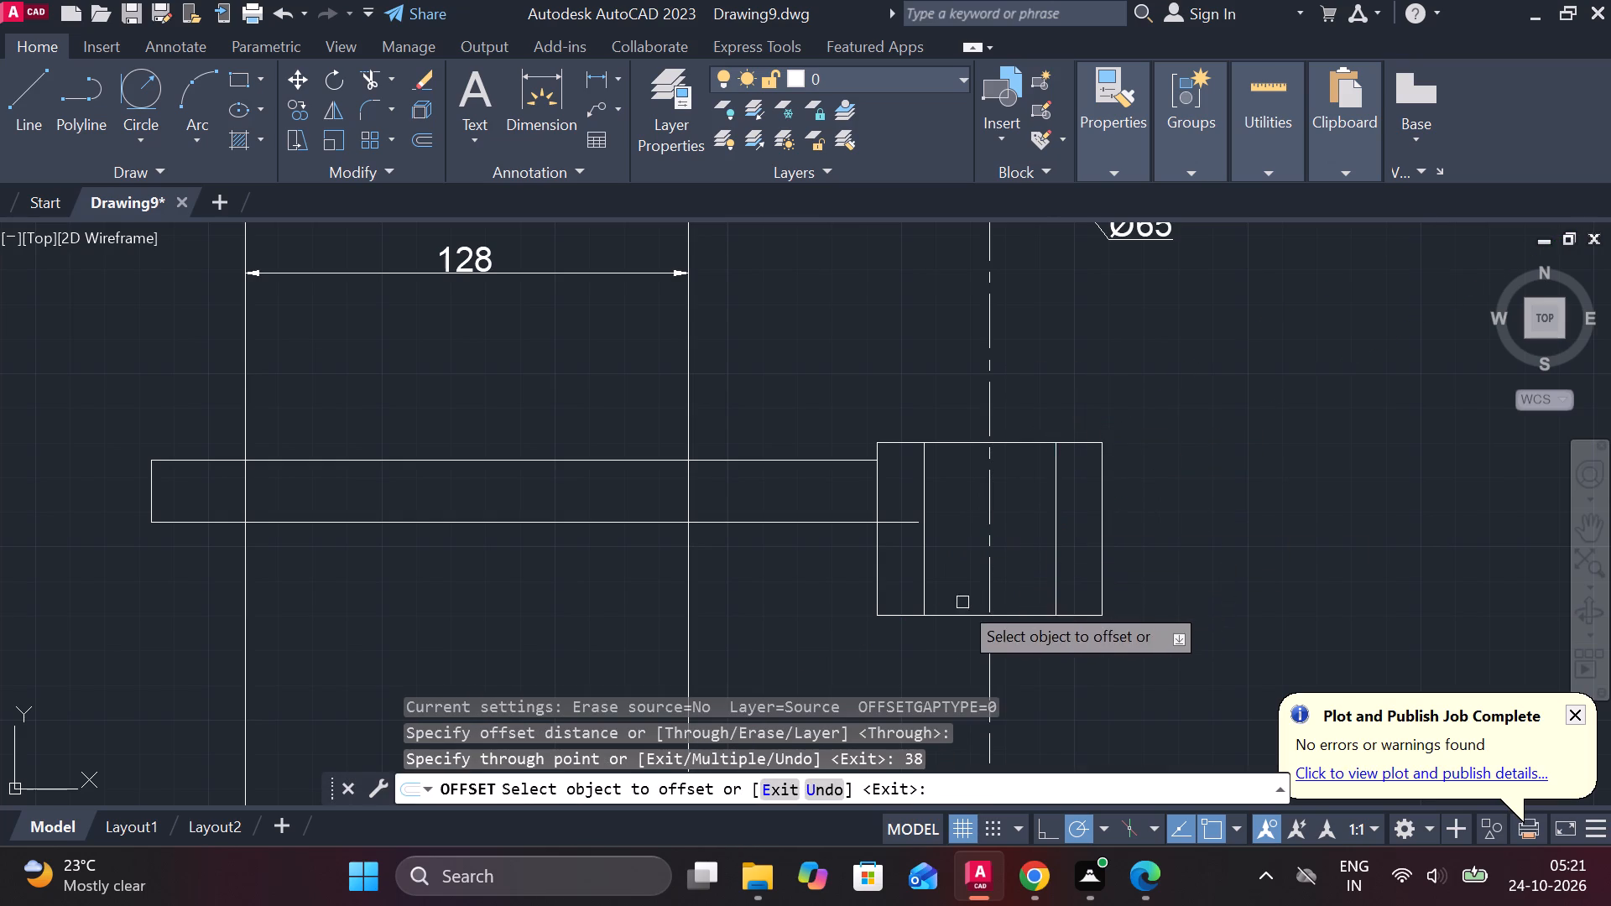
key(Escape)
Extend the arm's upper line to the left bore line and trim the rectangle's left side between the two arm lines.
text(EX)
key(space)
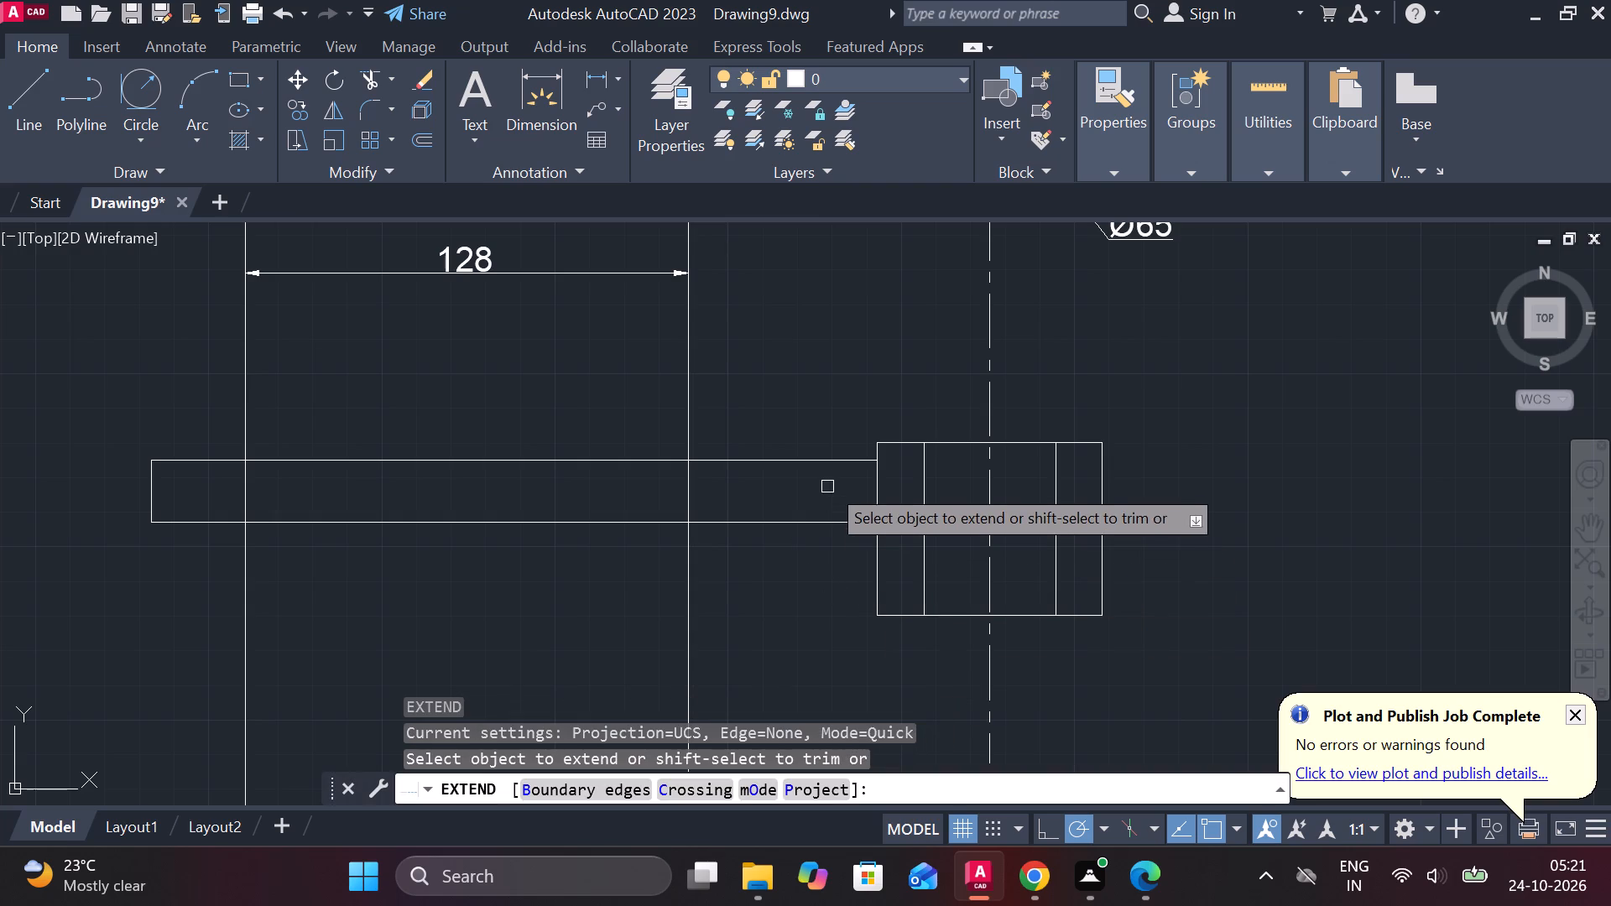
click(834, 456)
key(Escape)
text(TR)
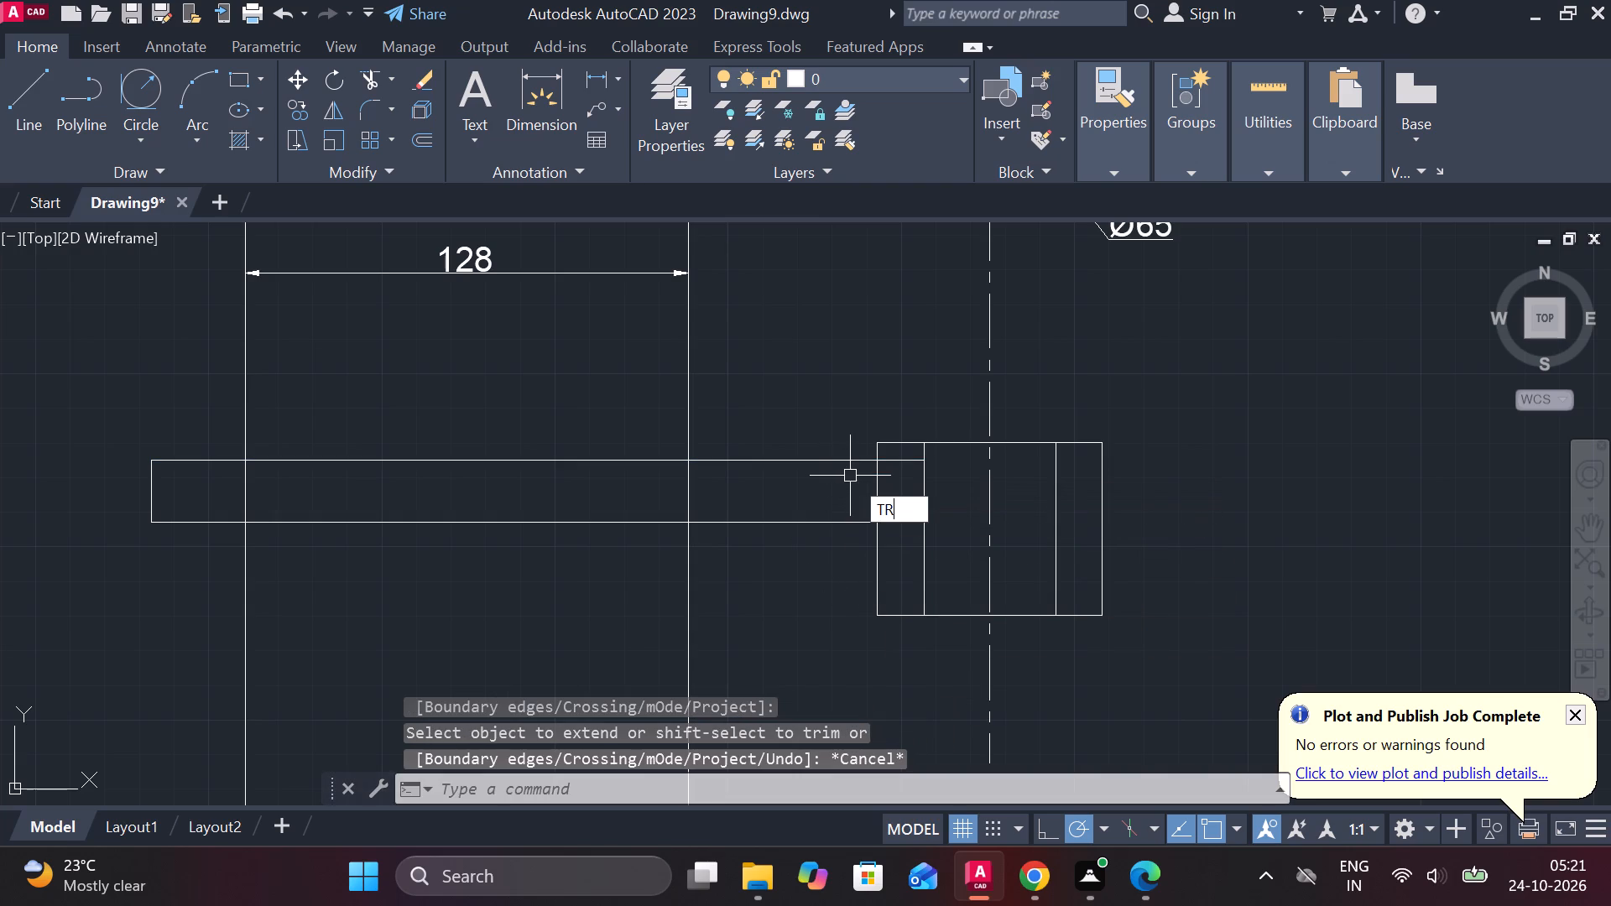
key(space)
click(875, 487)
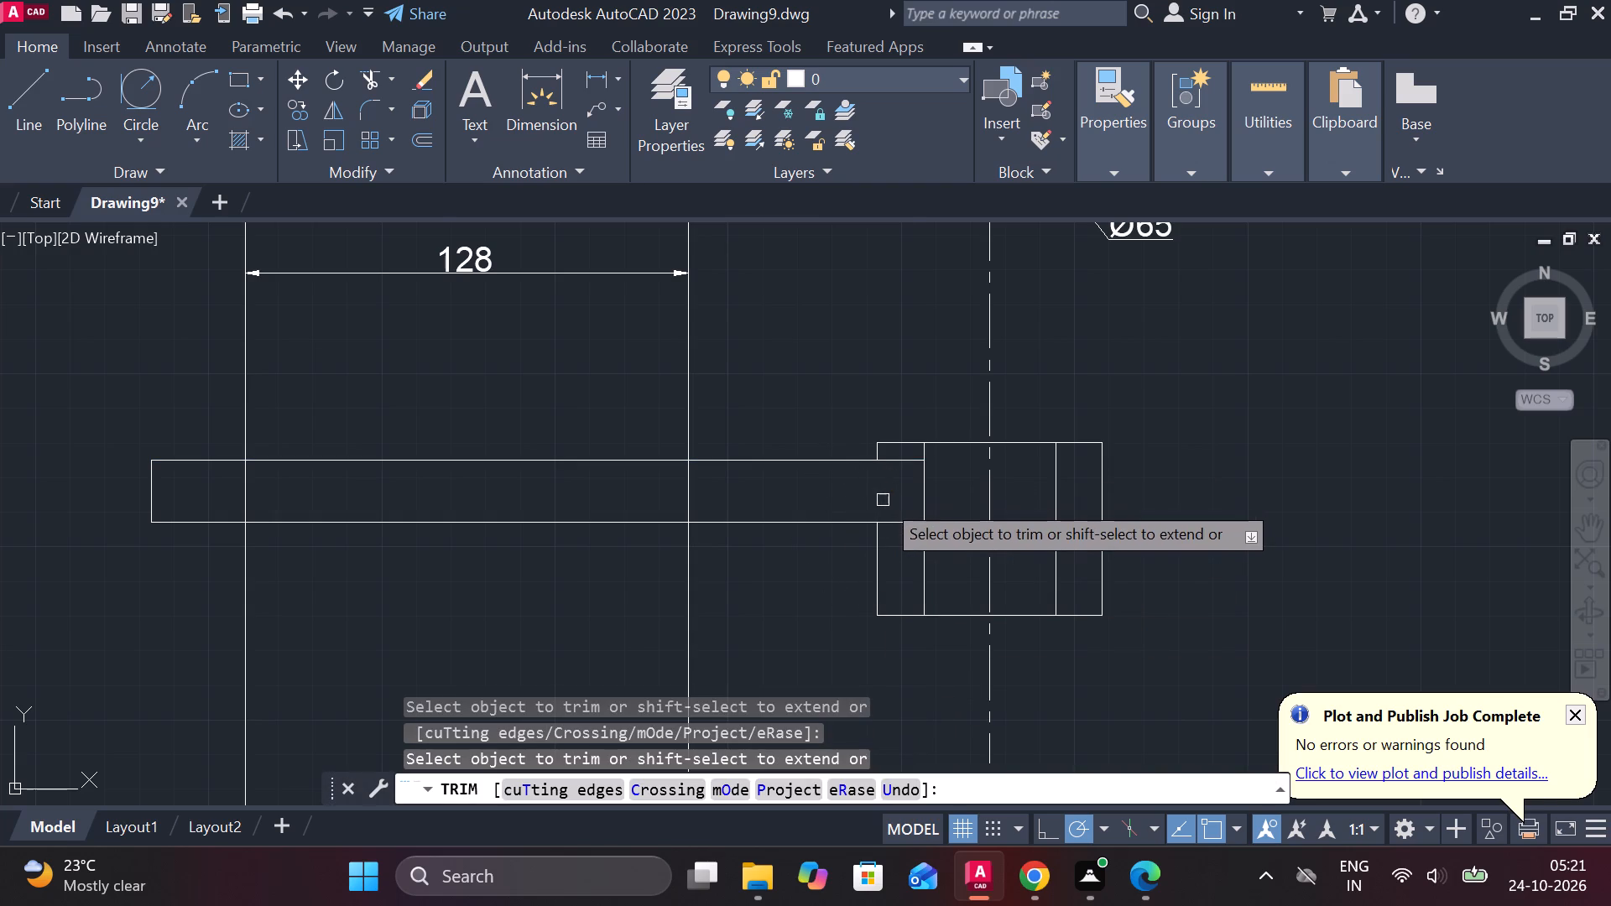
Draw a vertical projection line from the right end of the R12 slot down past the arm in the lower view.
scroll(883, 500, down, 1)
scroll(840, 562, down, 2)
scroll(842, 574, up, 2)
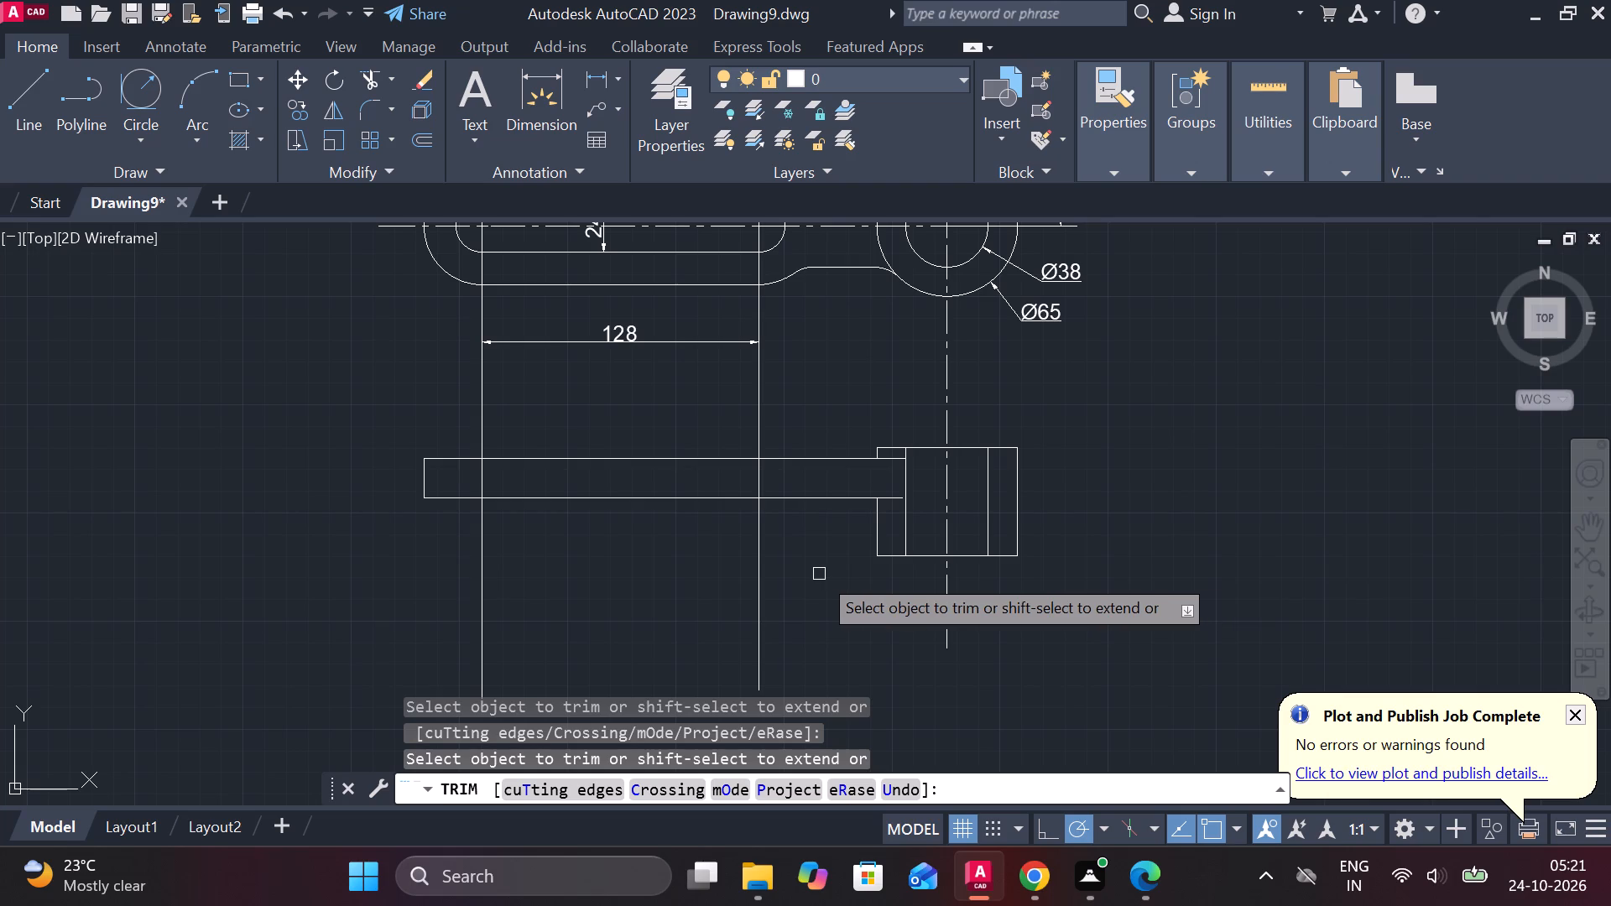
key(l)
key(Return)
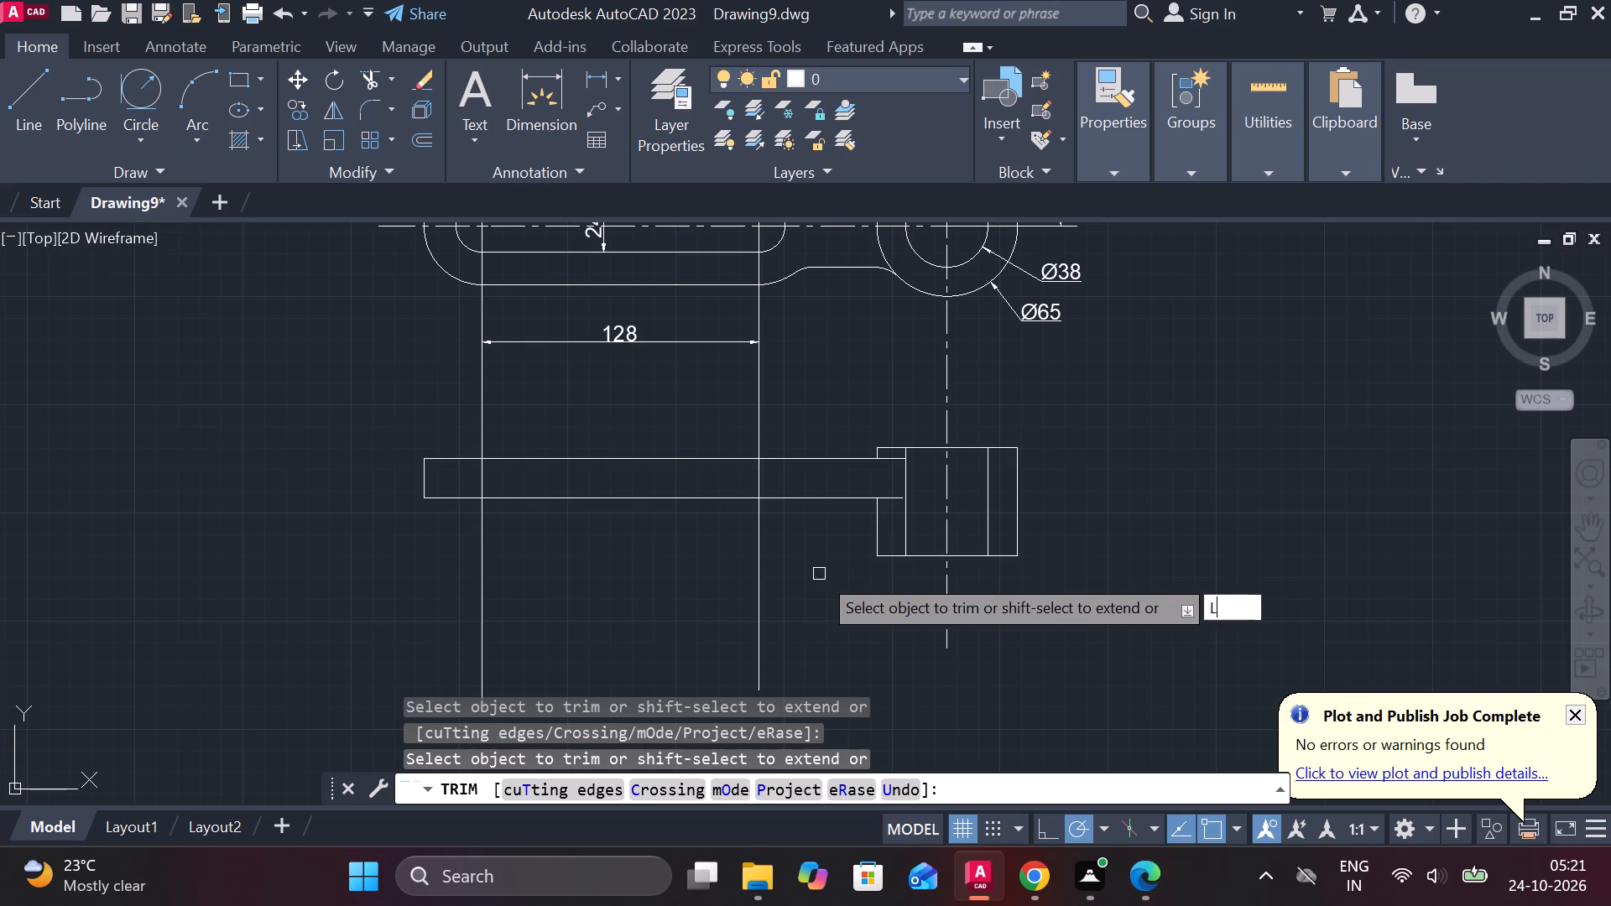
key(Escape)
key(l)
key(Return)
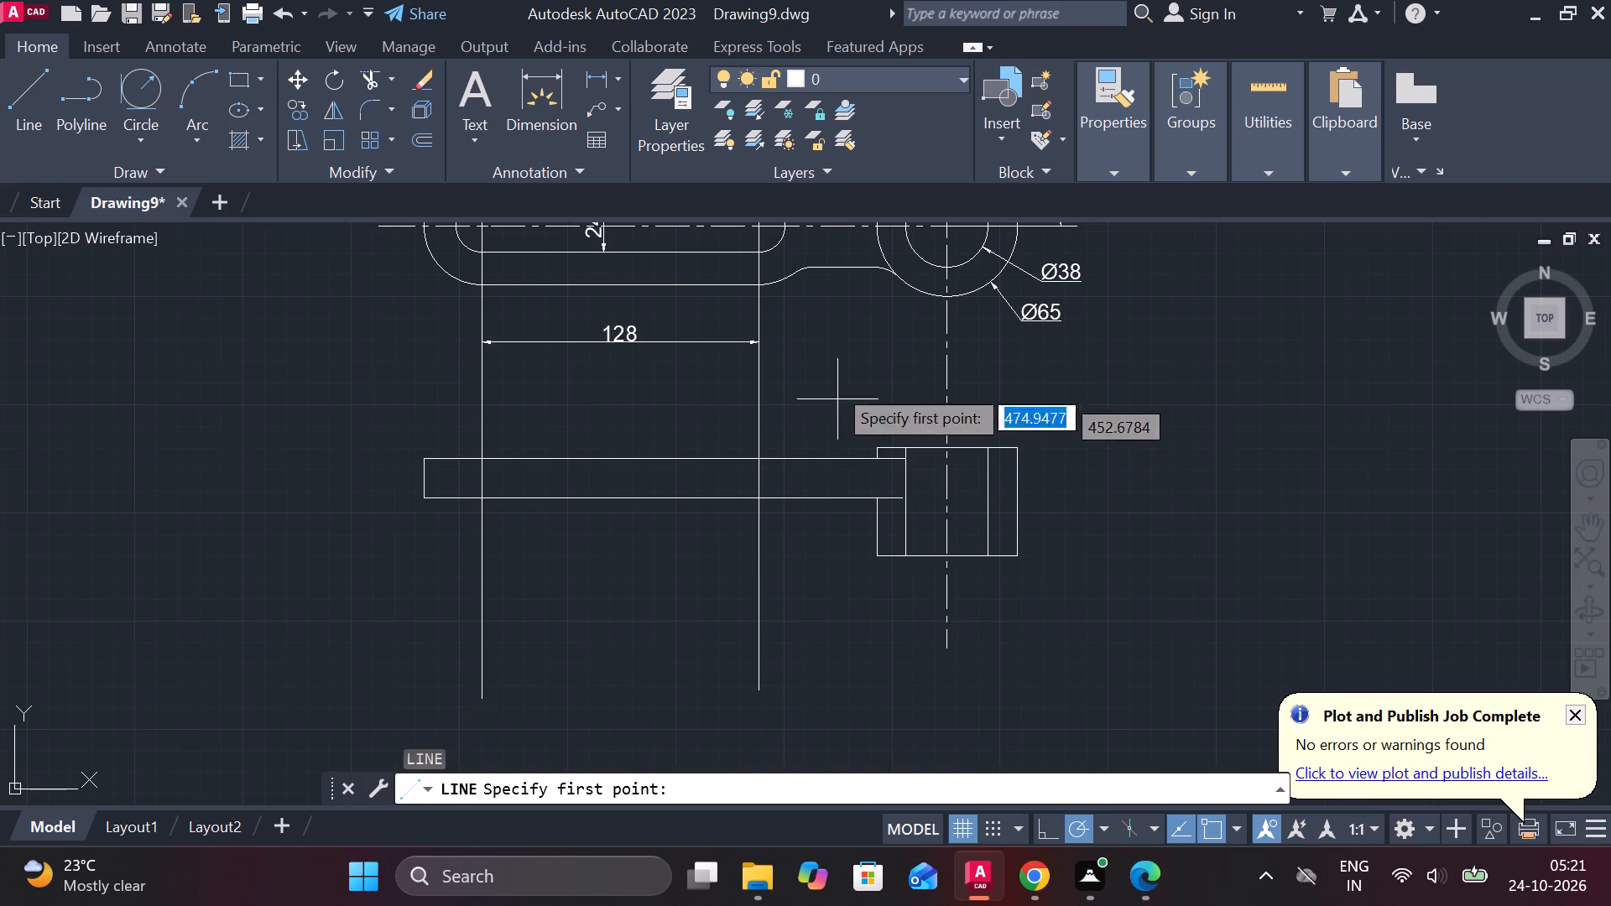
middle_drag(777, 371, 781, 428)
double_click(798, 282)
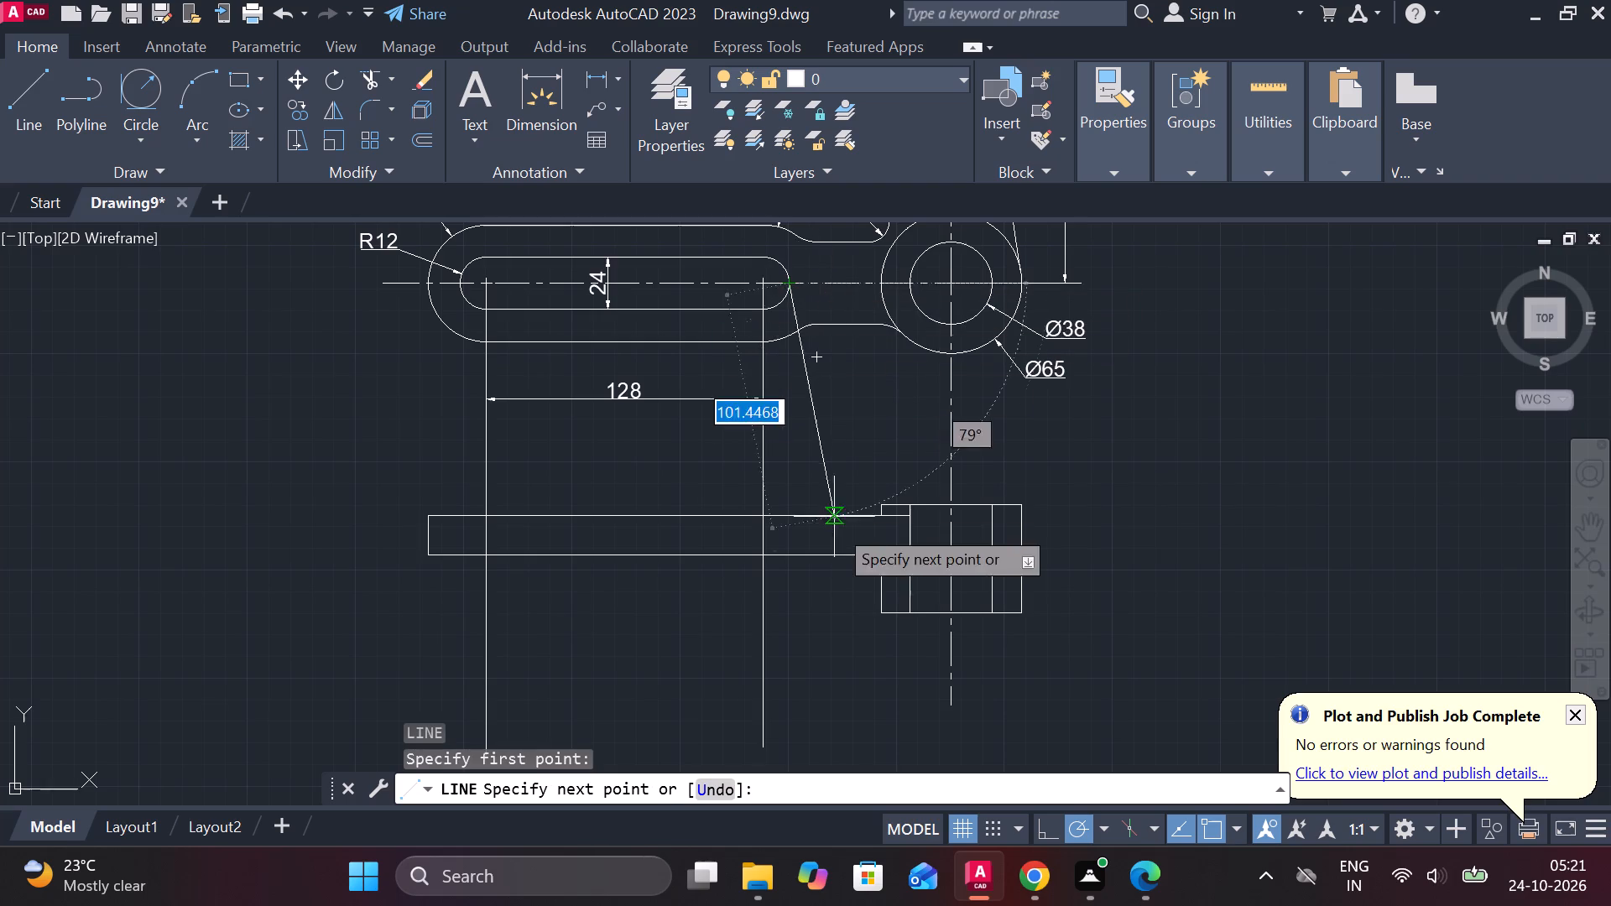
click(802, 610)
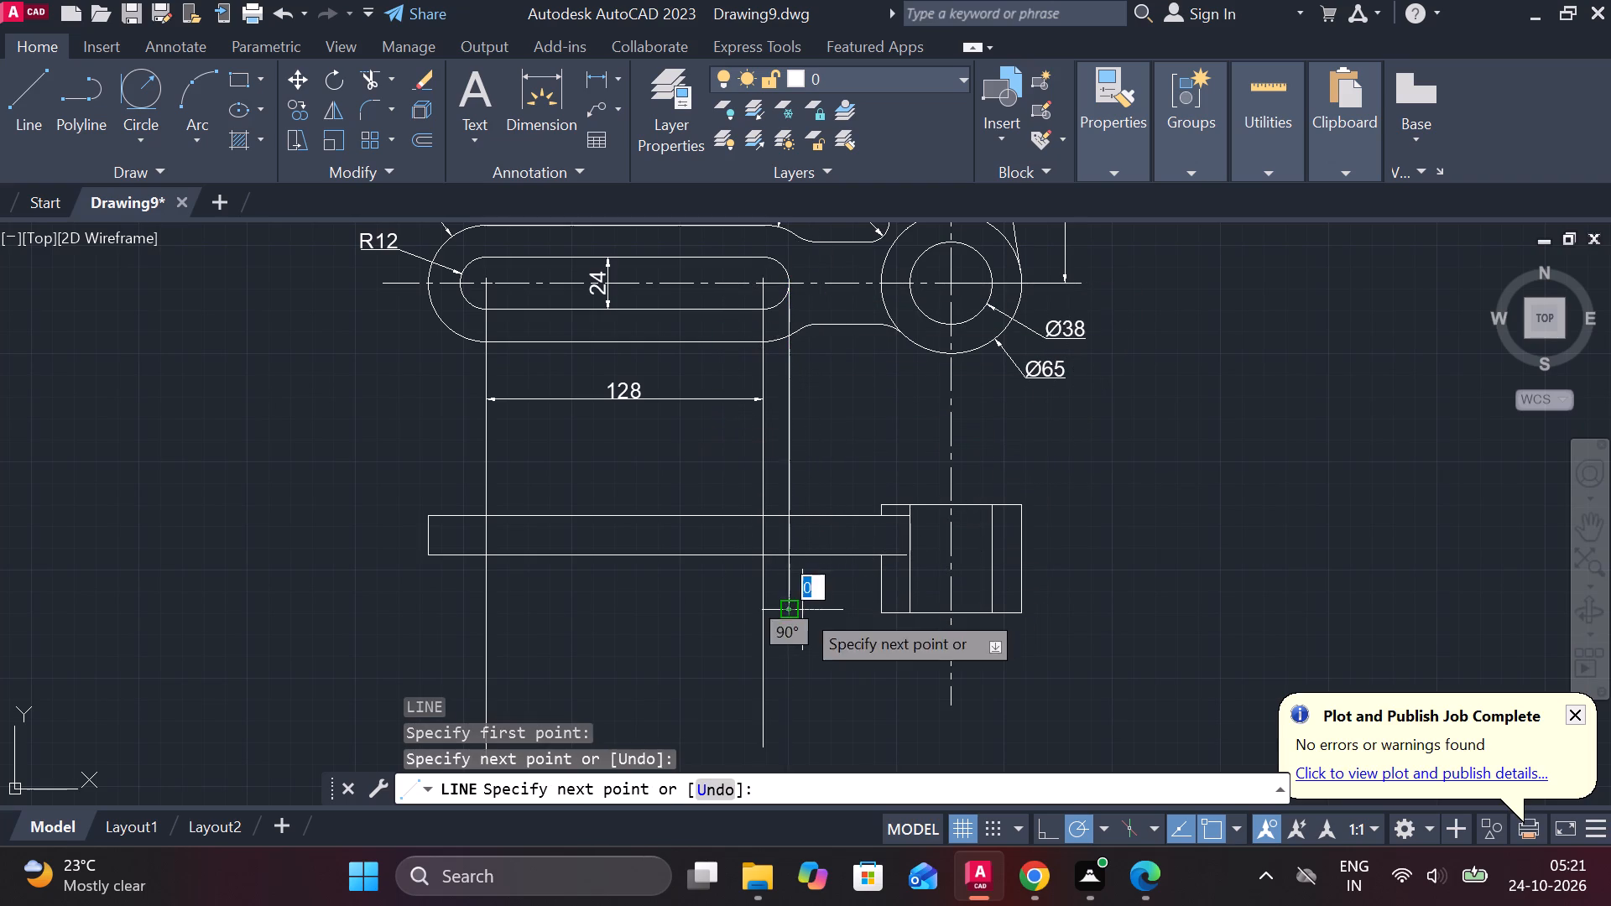
key(Escape)
Trim the slot-end projection line below and above the arm, and erase its leftover piece at the slot in the upper view.
text(TR)
key(space)
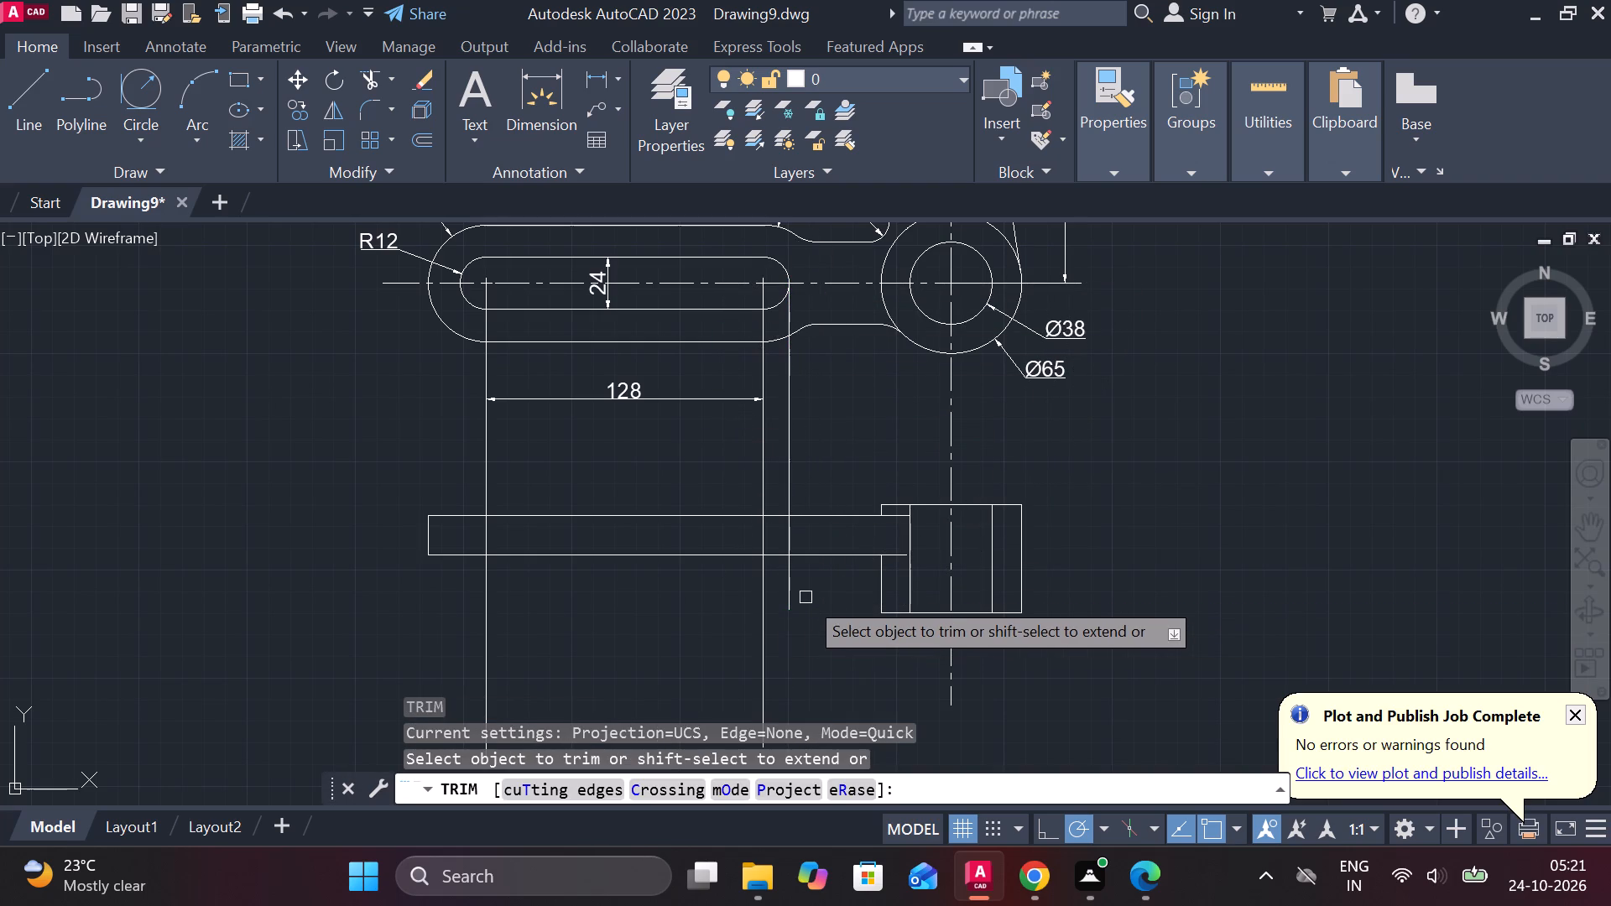
click(797, 586)
click(785, 589)
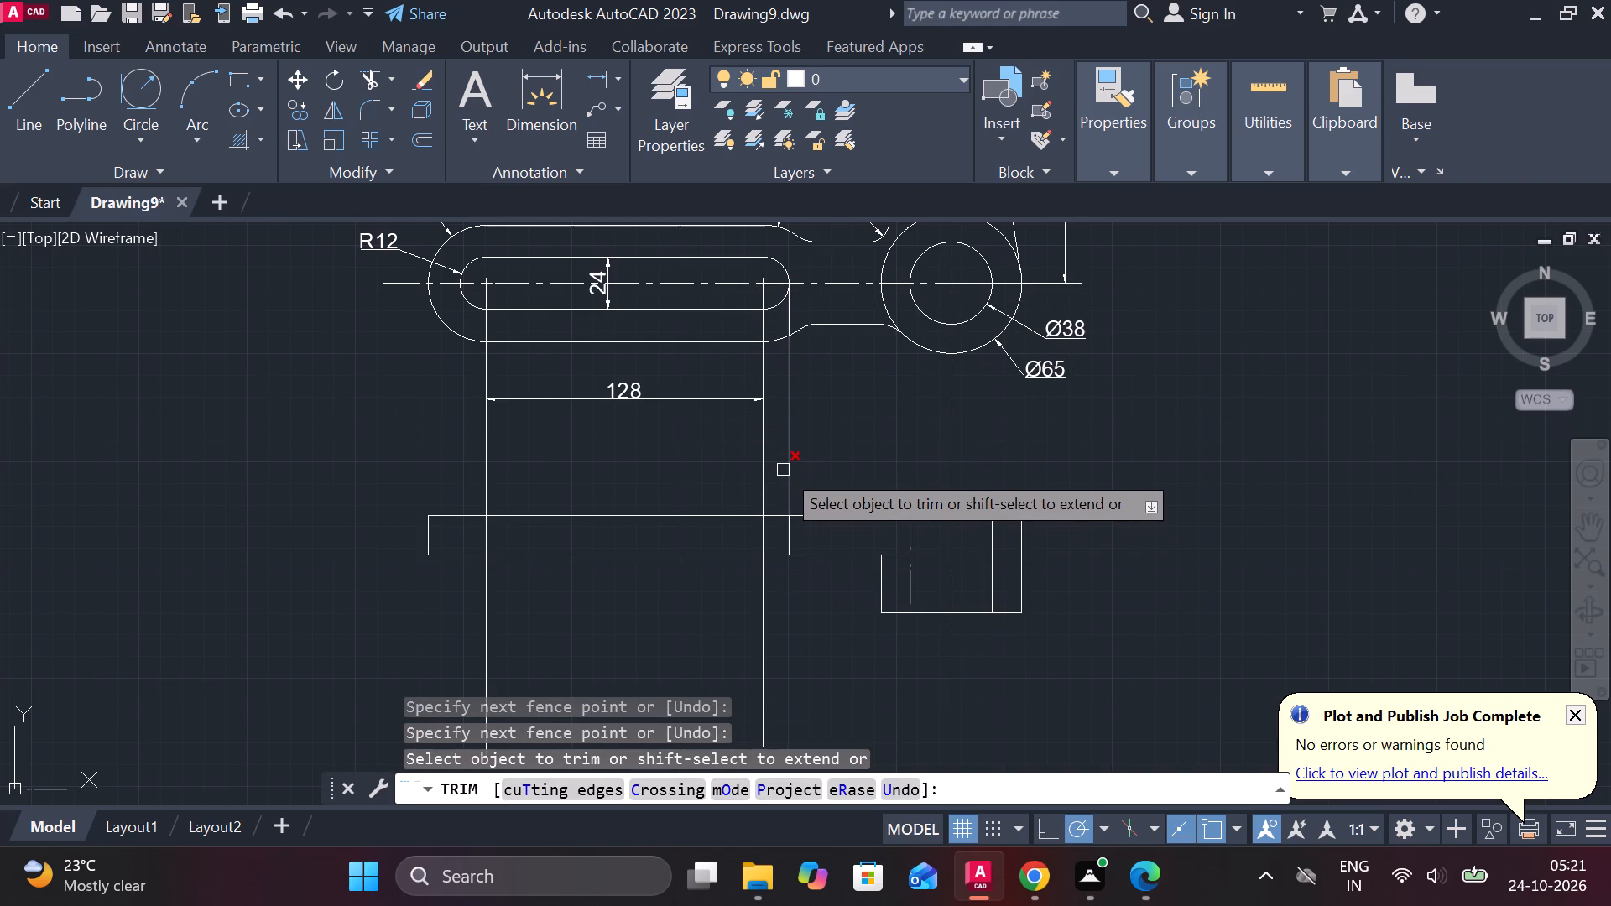
click(781, 435)
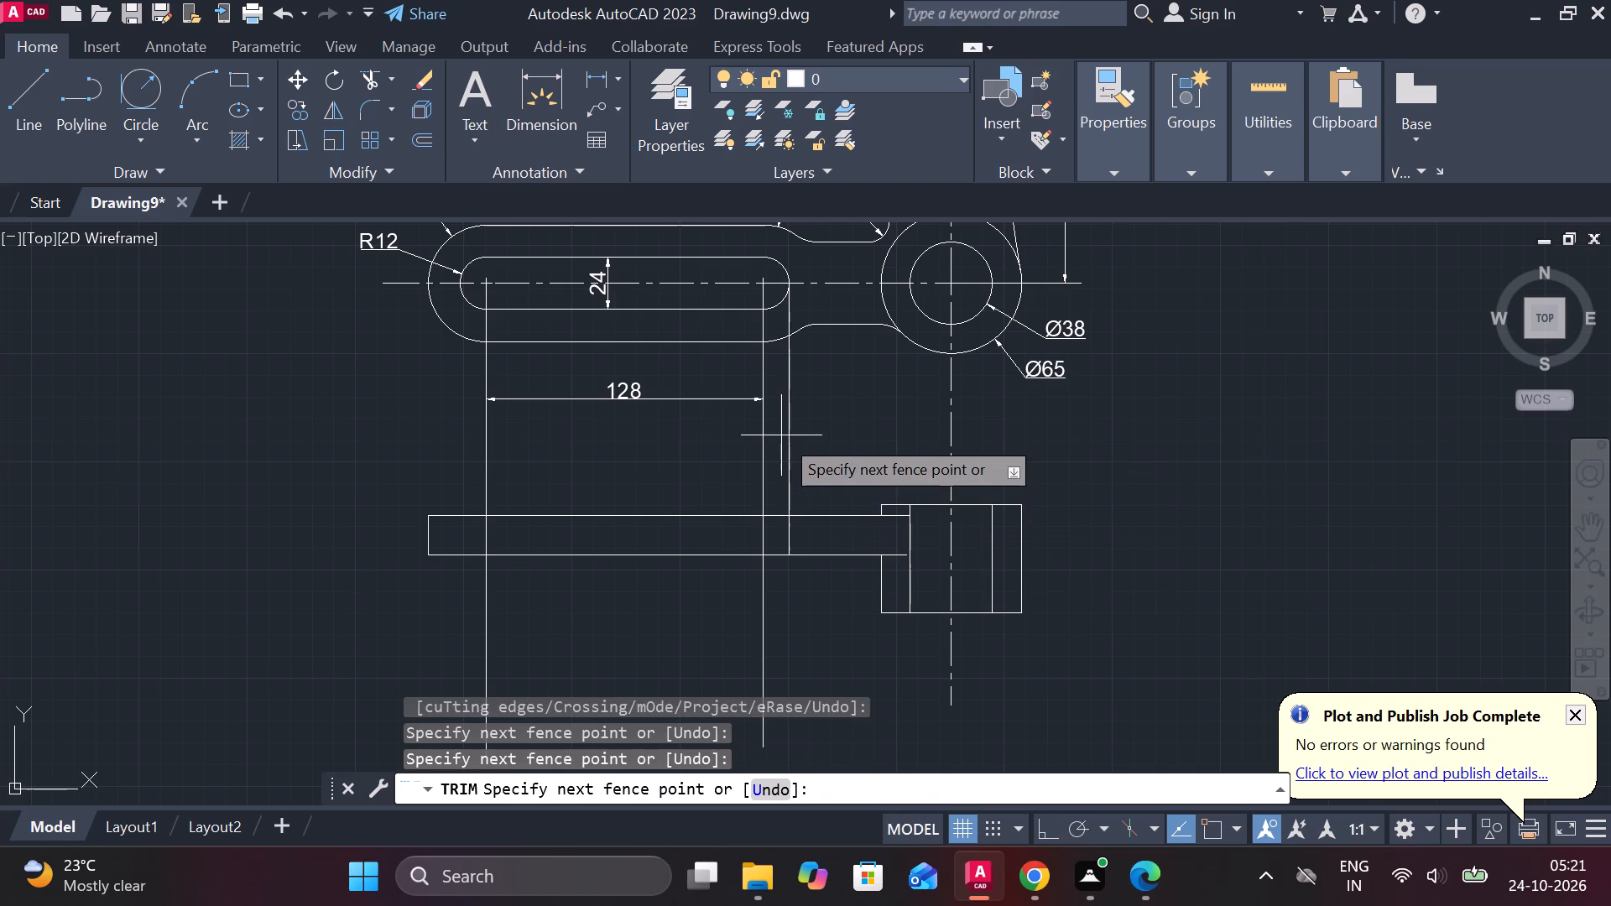
click(809, 430)
key(Escape)
click(790, 310)
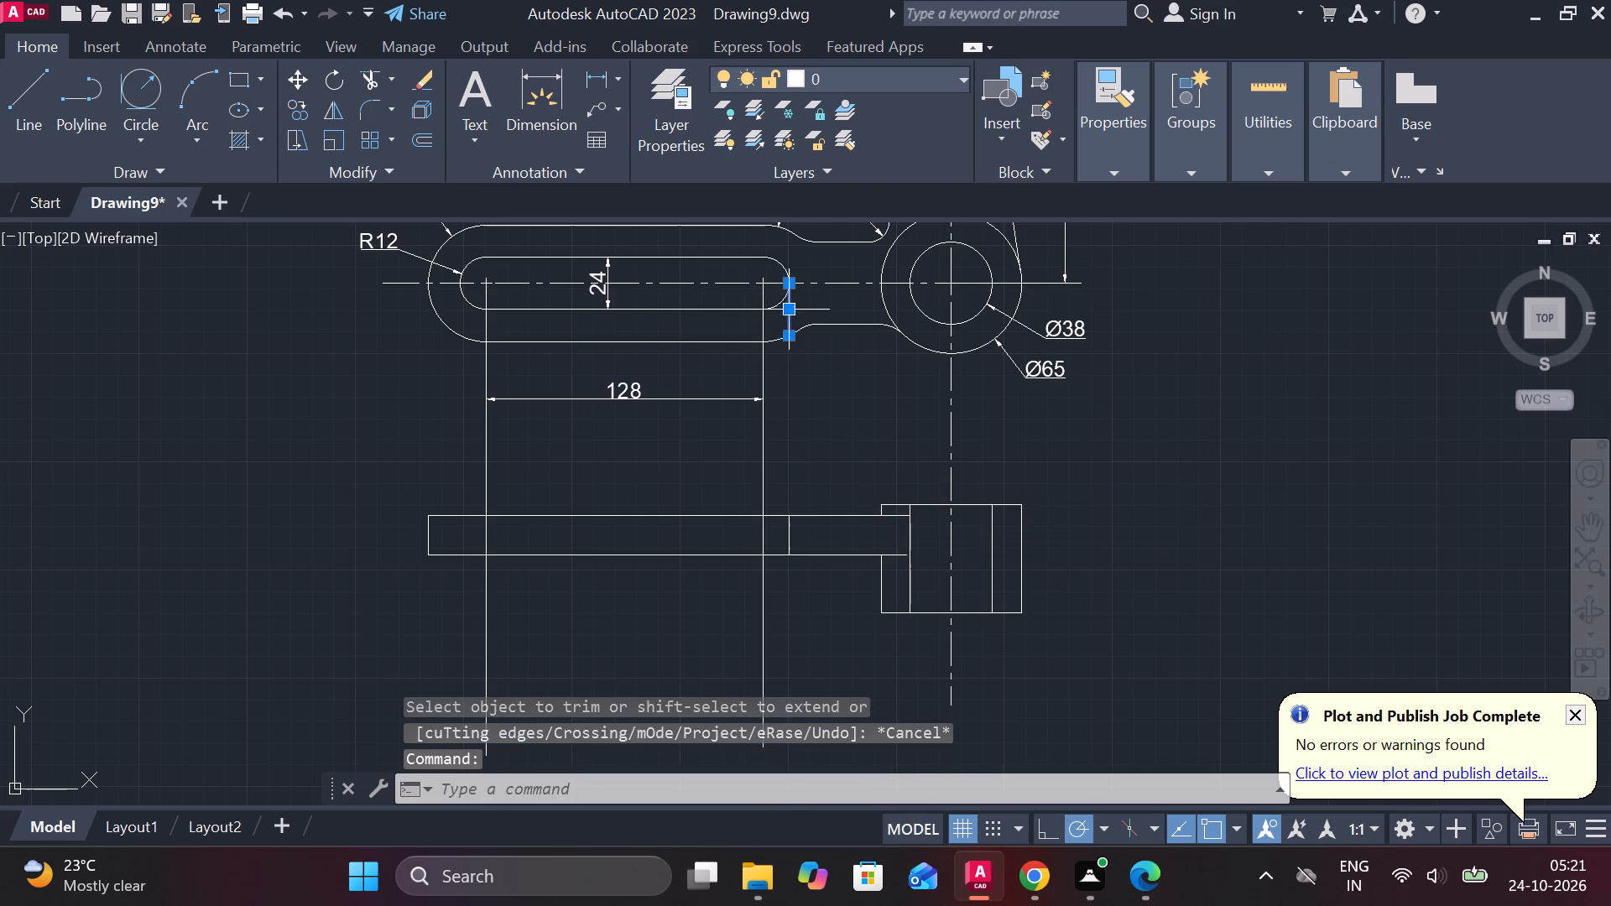
text(E)
key(space)
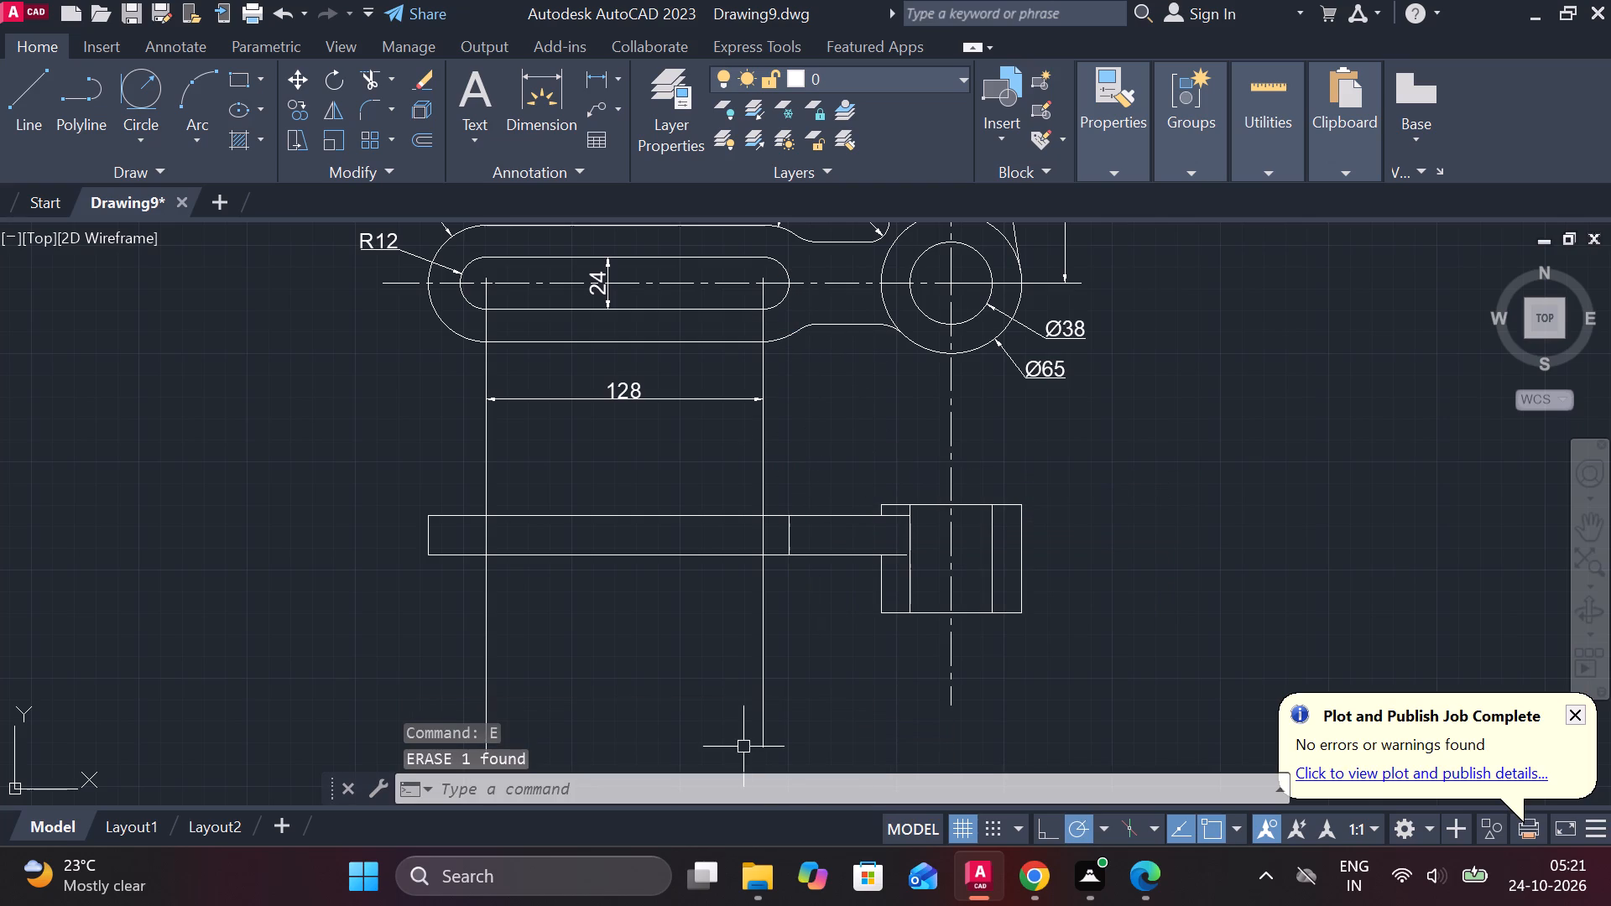
Trim both slot-centre projection lines below the arm's lower edge.
text(TR)
key(space)
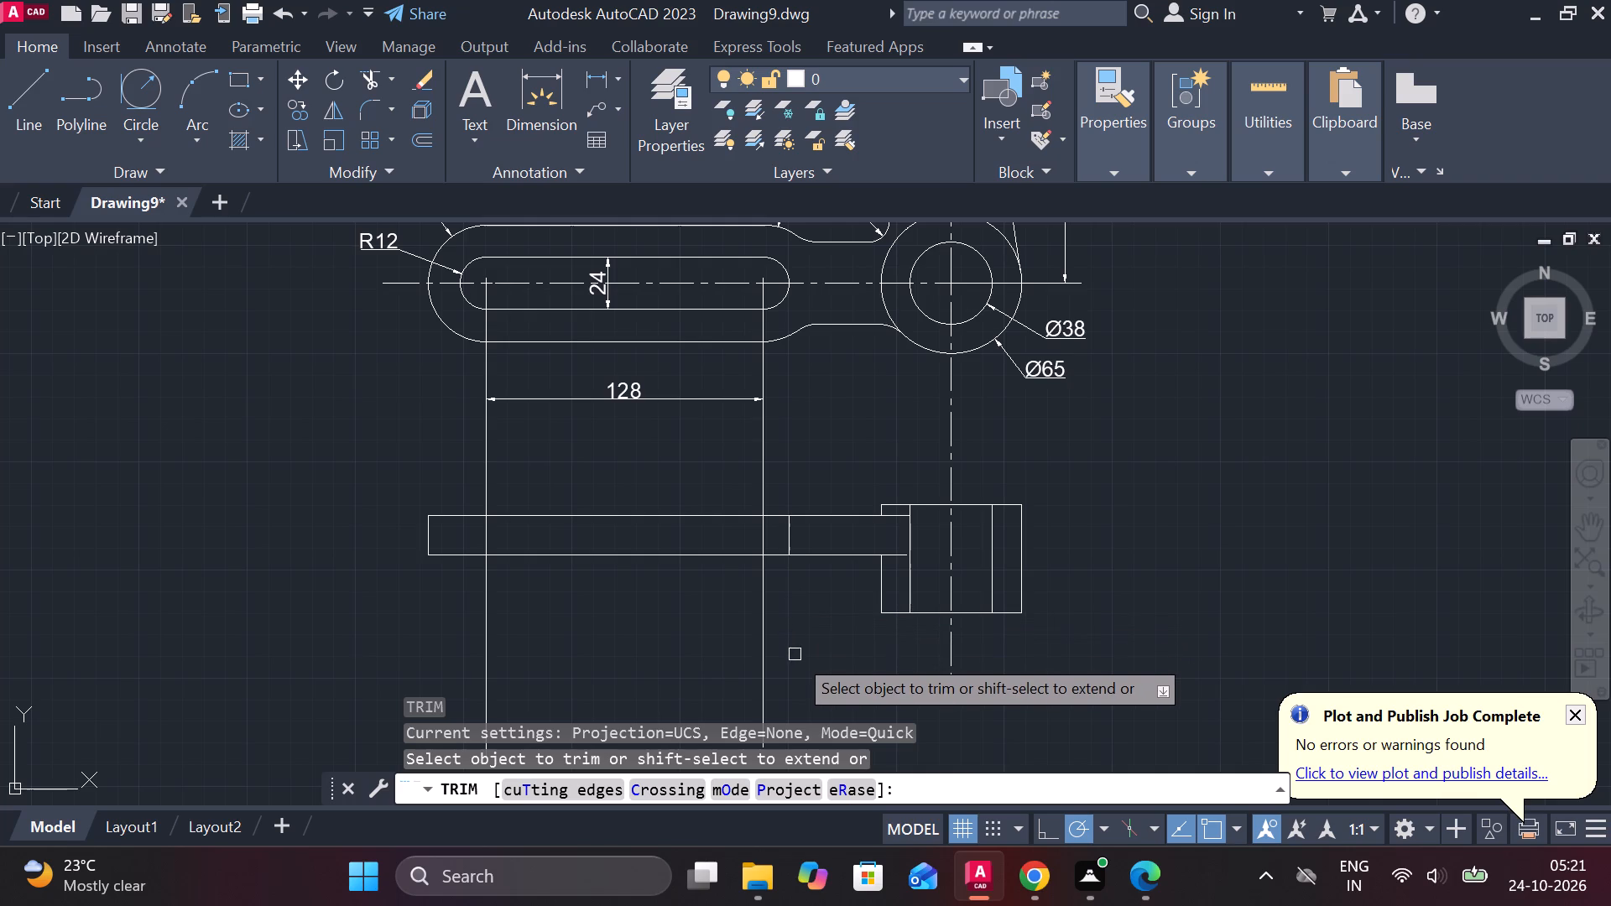
middle_drag(795, 650, 779, 507)
drag(778, 513, 430, 508)
middle_drag(641, 506, 669, 627)
key(Escape)
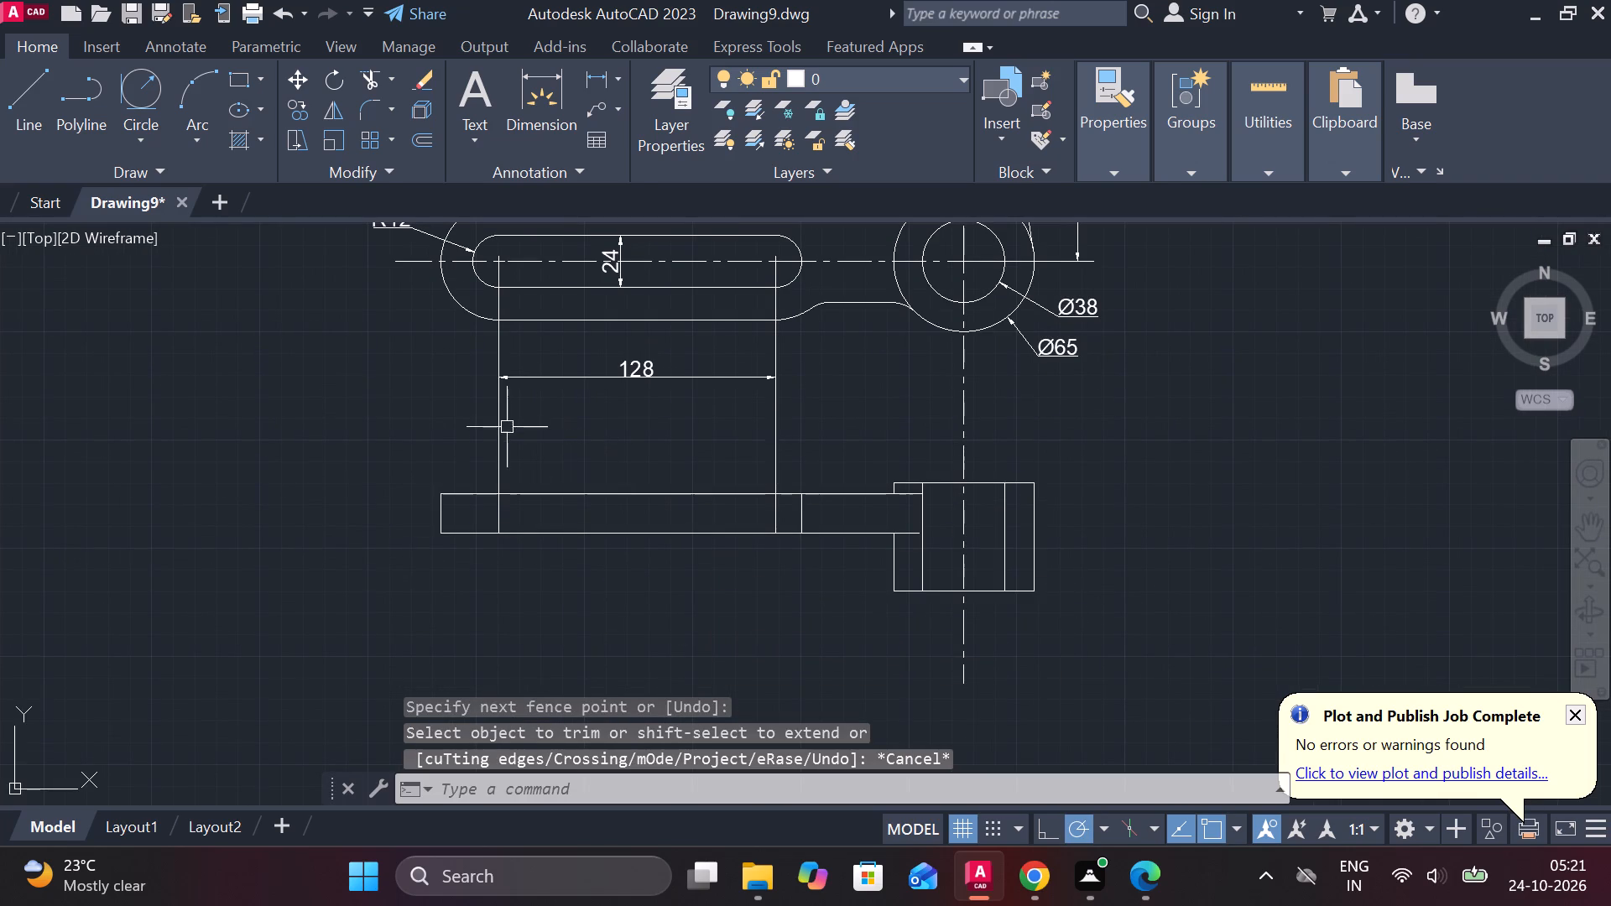
Lengthen the slot-centre projection lines below the arm's lower edge, the right one by about 29 and the left one by about 26.
click(497, 417)
click(777, 388)
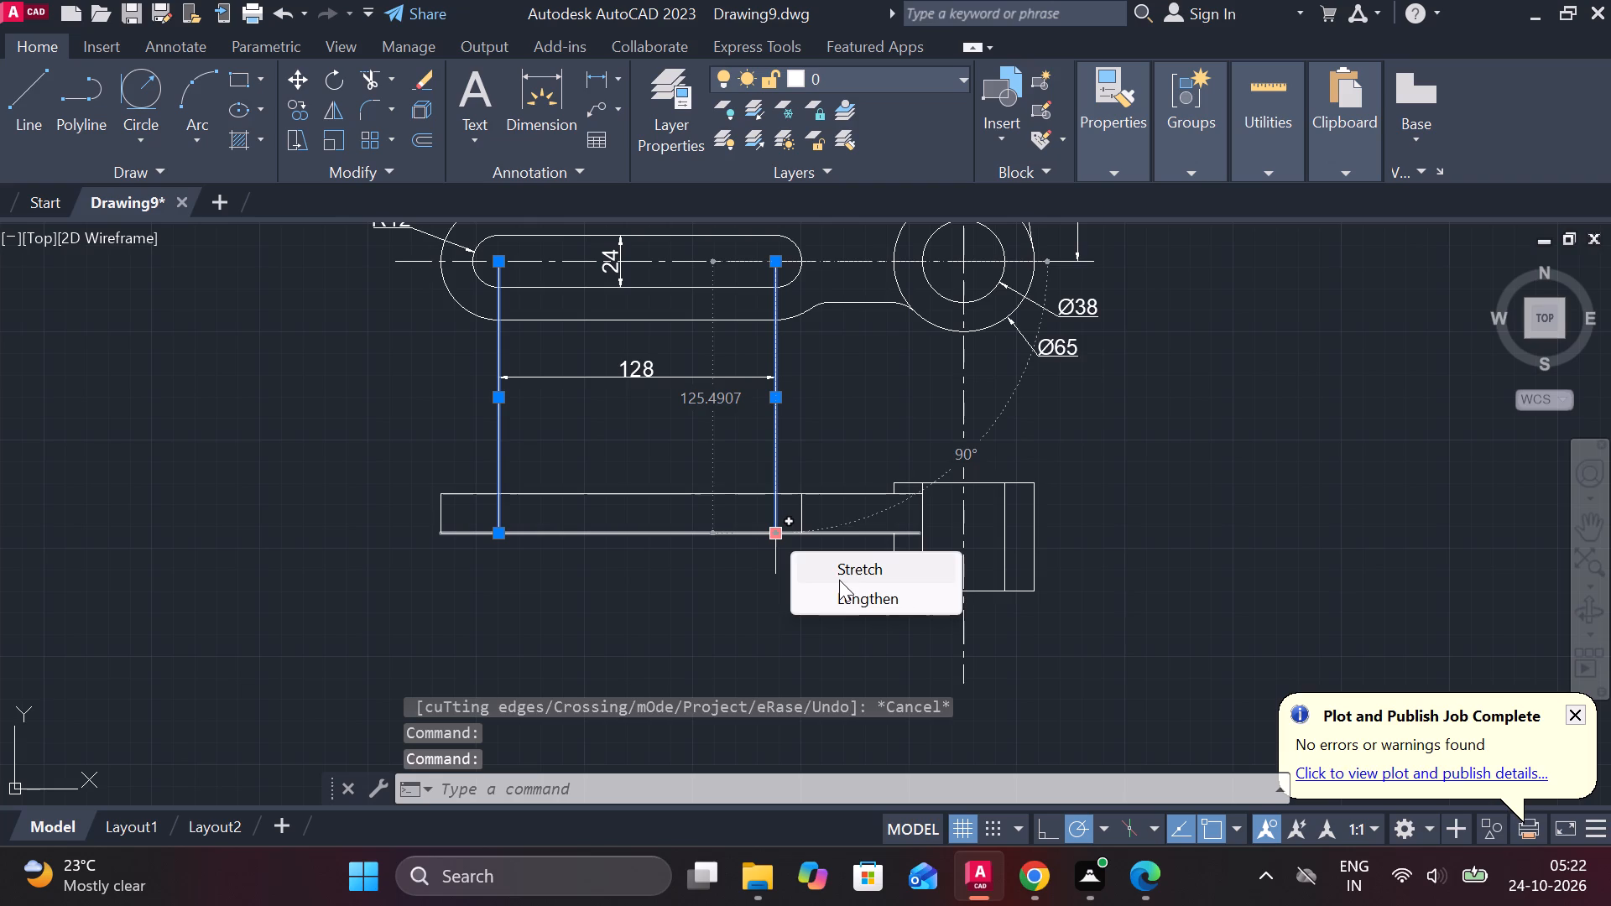
click(849, 595)
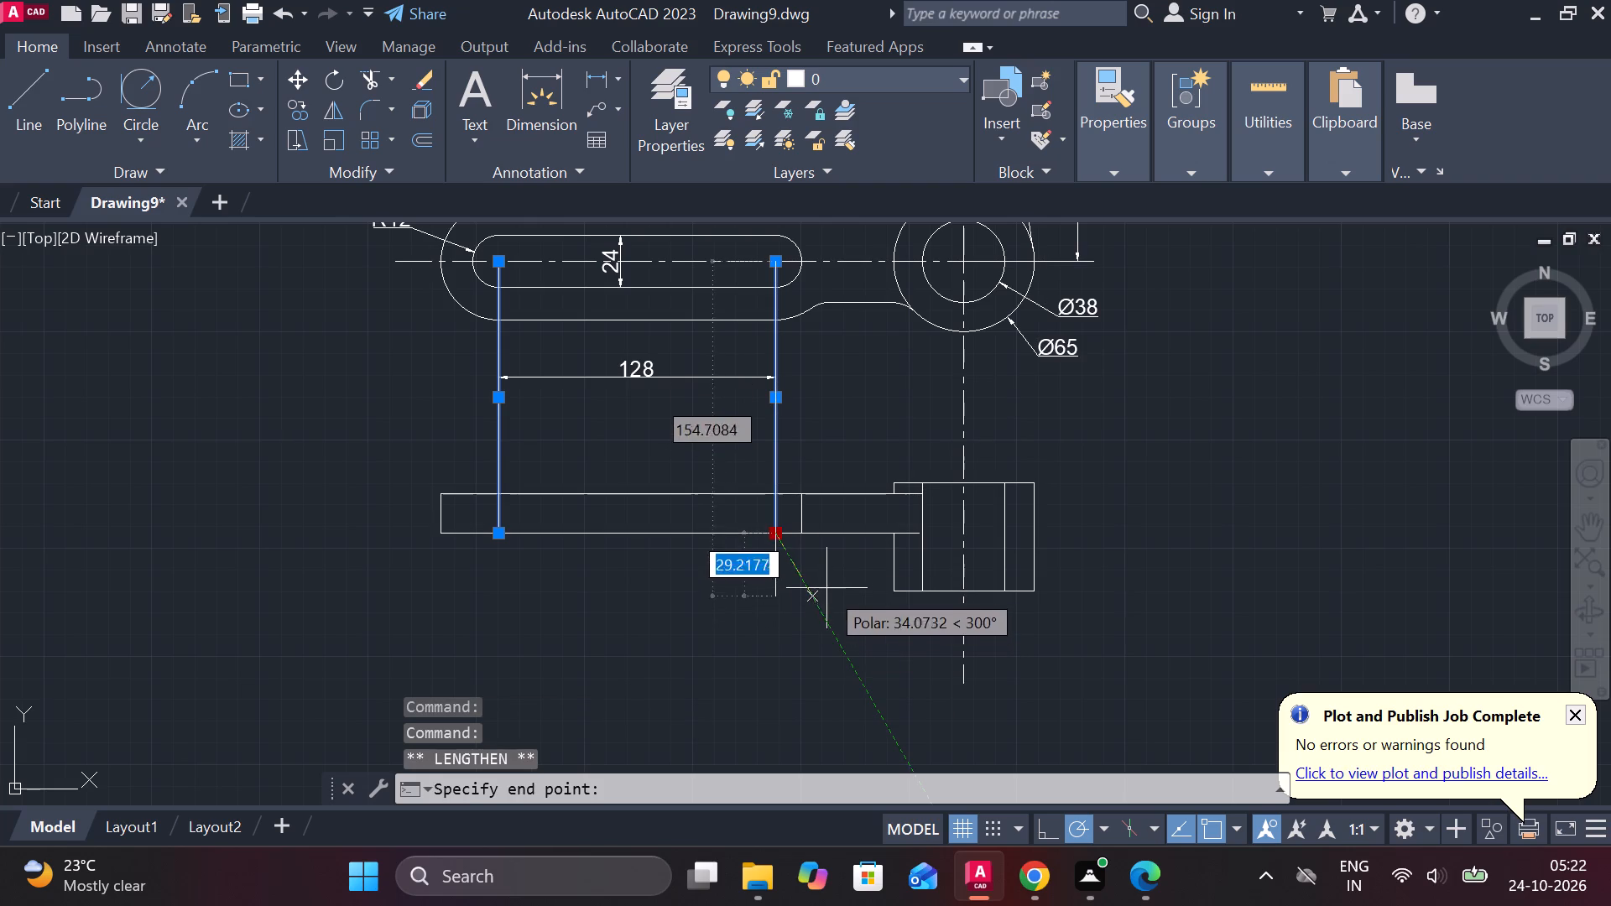
click(826, 588)
key(Escape)
click(494, 463)
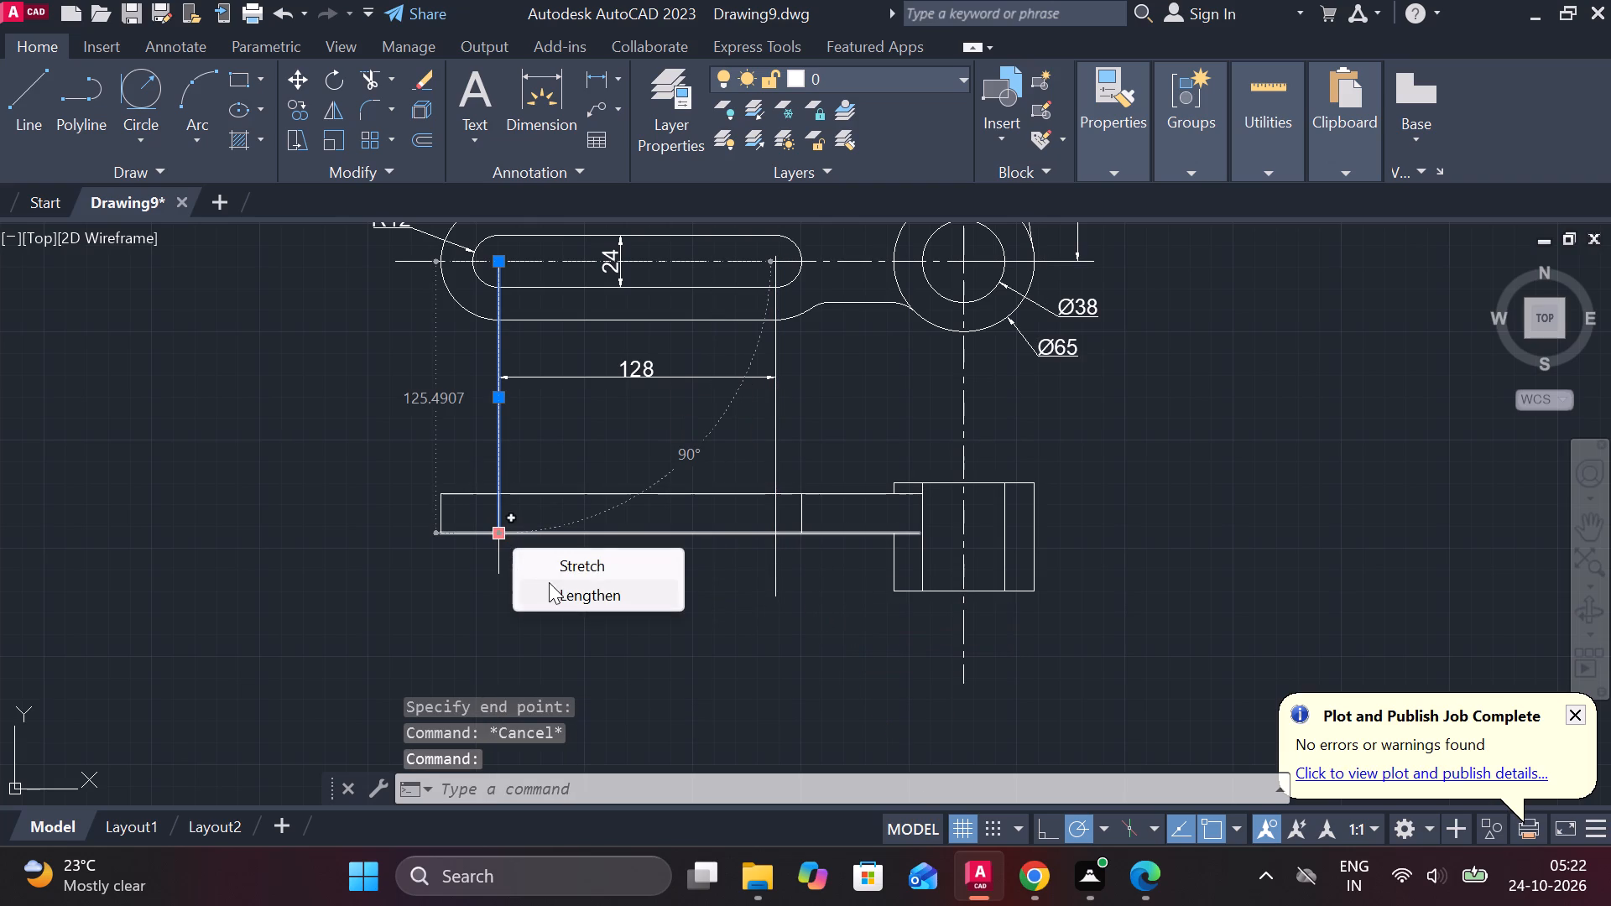
click(549, 582)
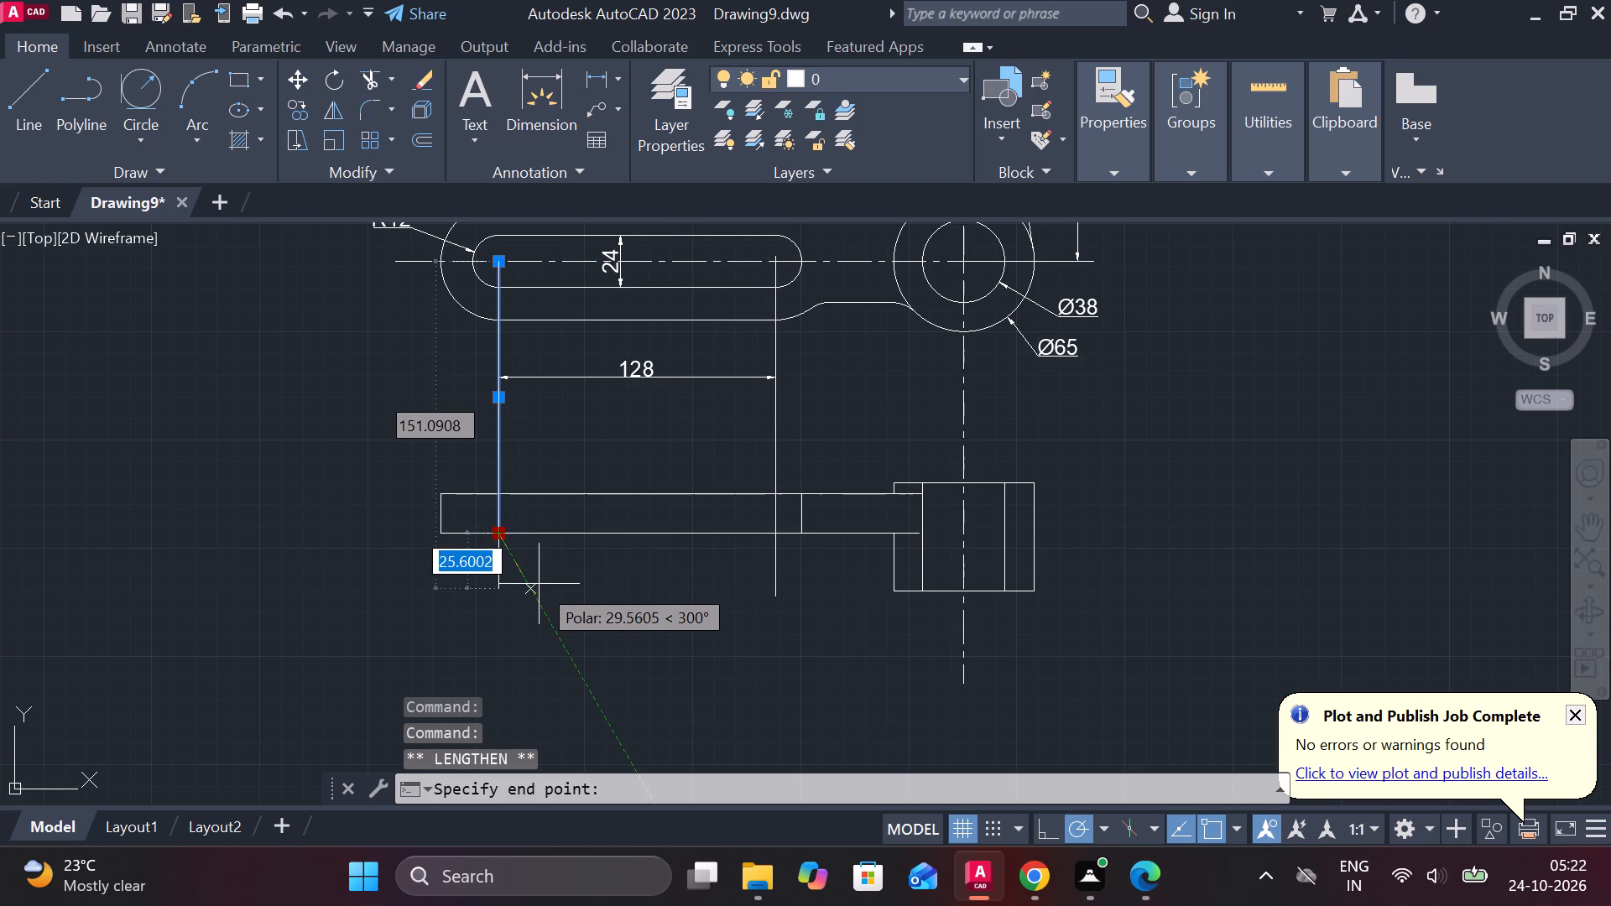
click(539, 584)
key(Escape)
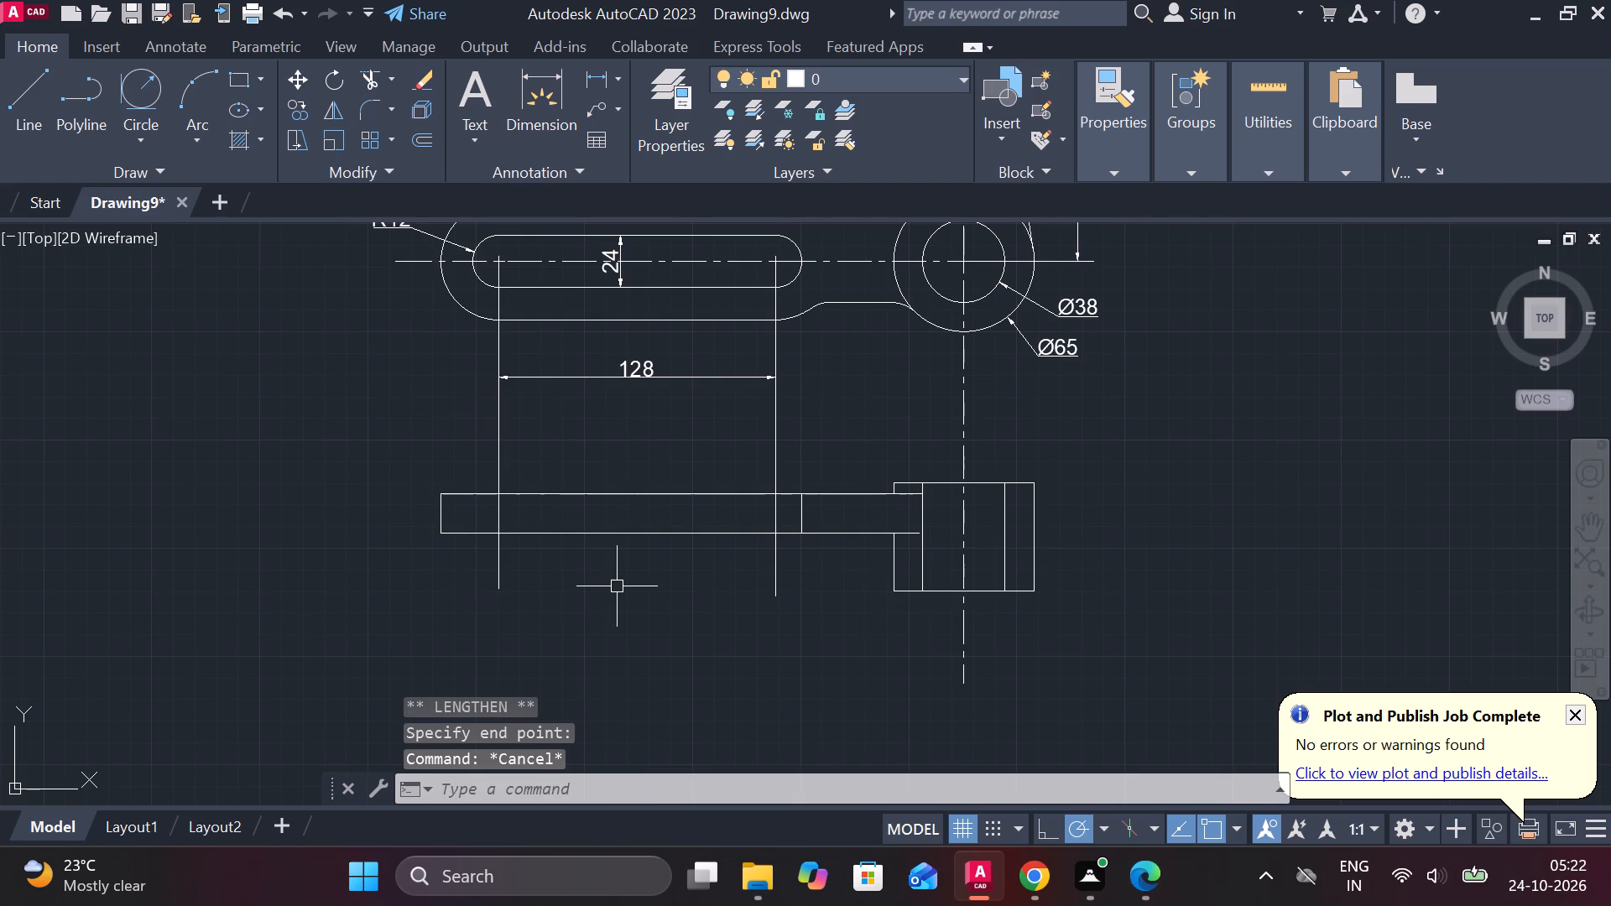
Change the linetype of both slot-centre projection lines to CENTER.
scroll(631, 590, down, 1)
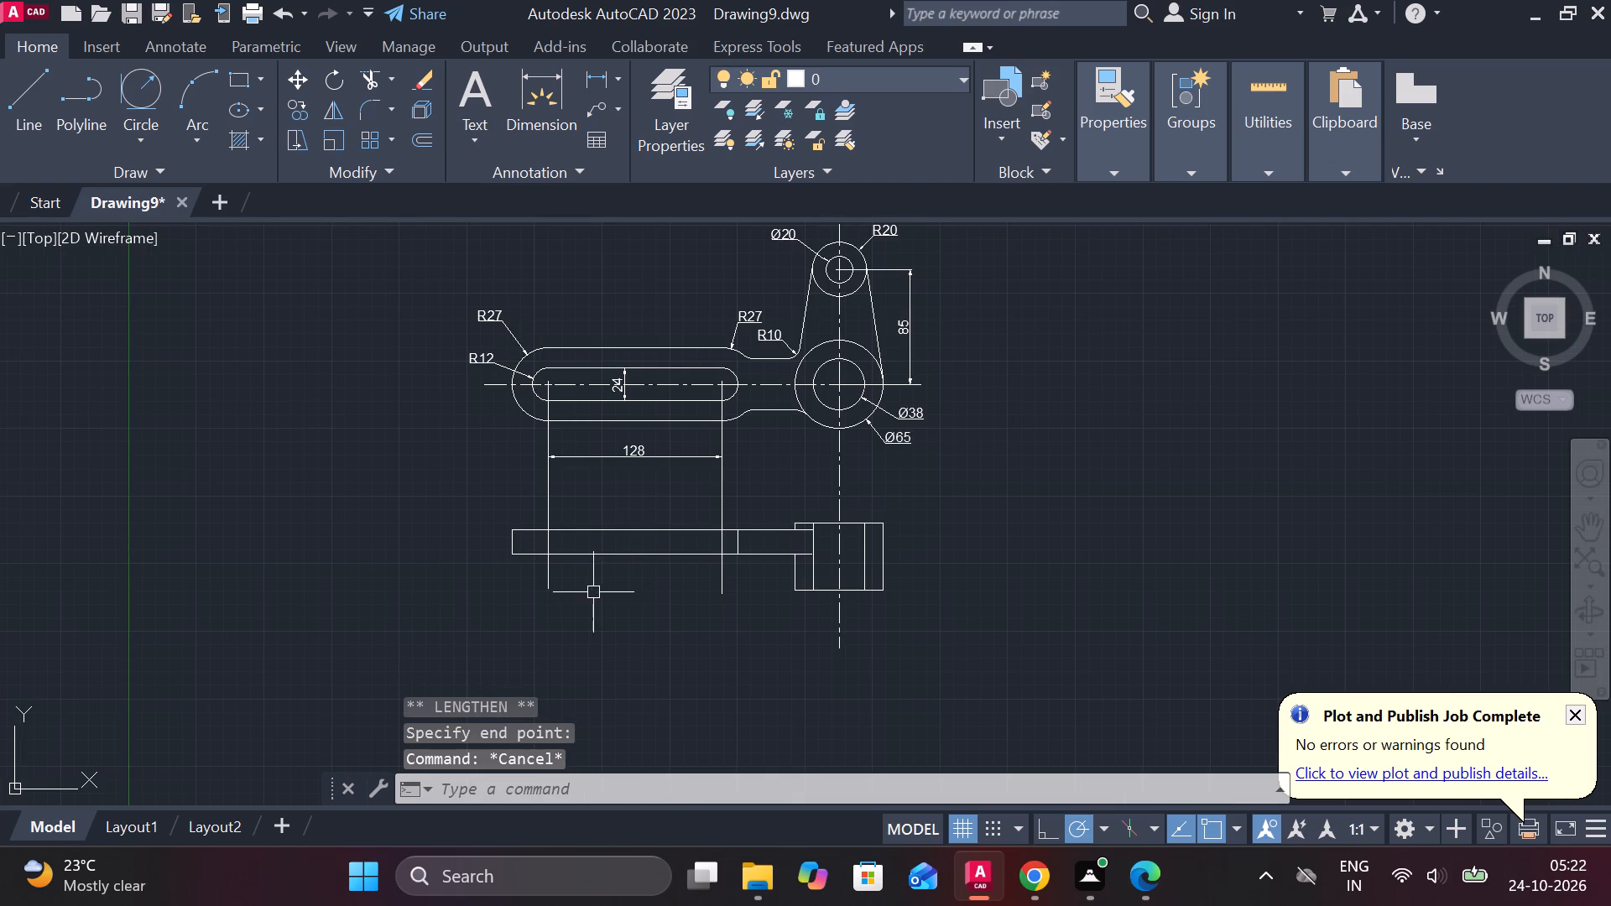
middle_drag(593, 592, 661, 607)
click(613, 502)
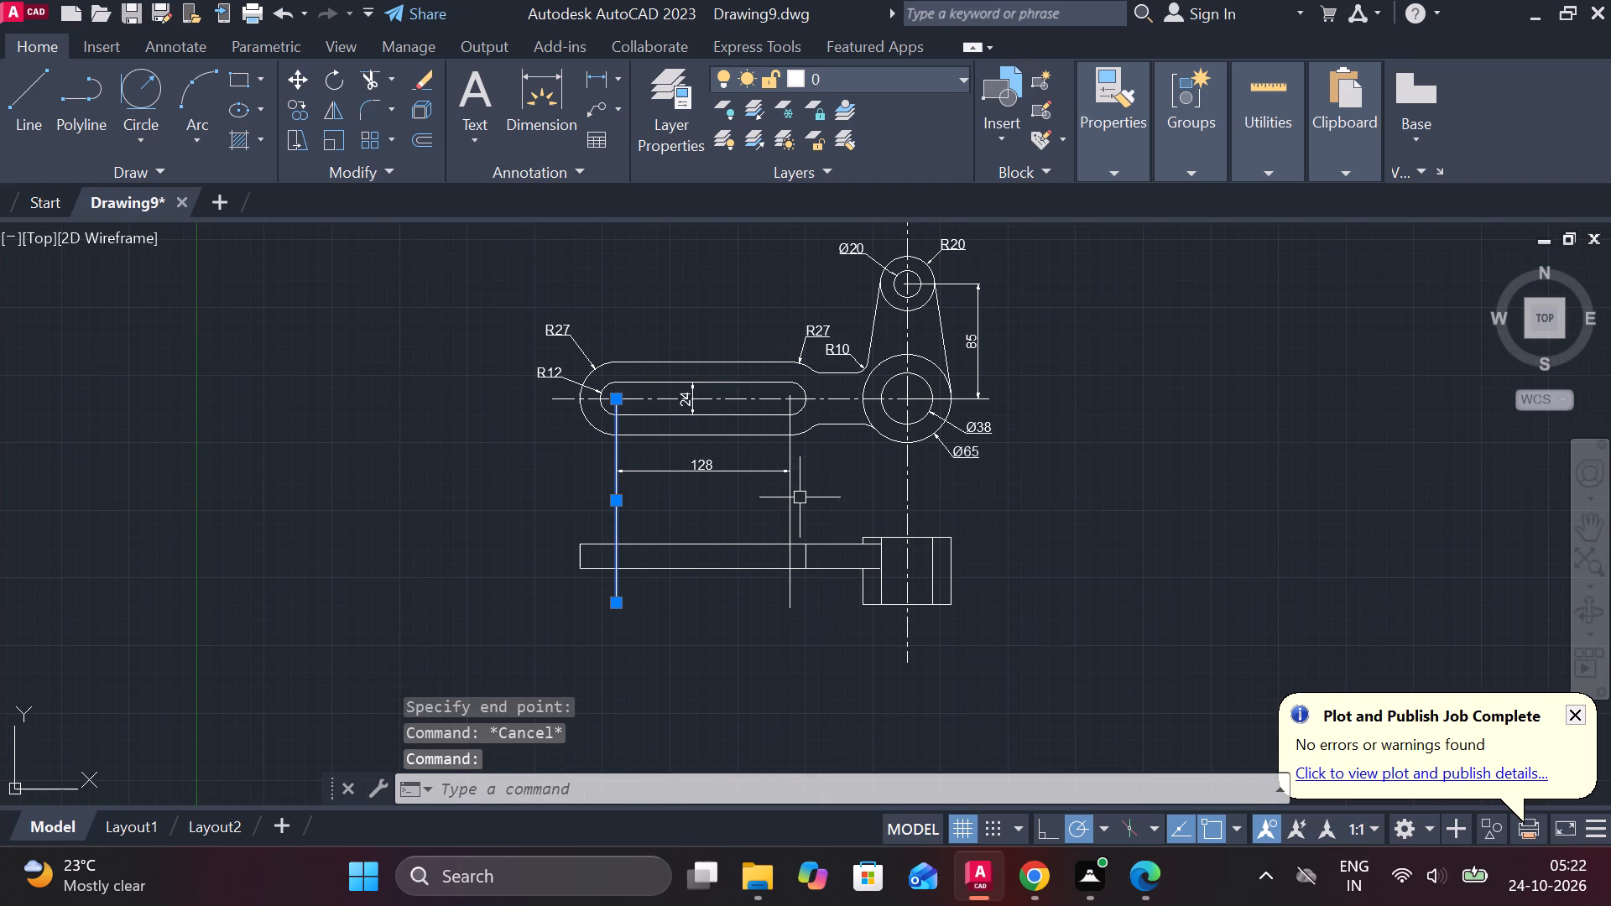
click(789, 497)
click(1092, 170)
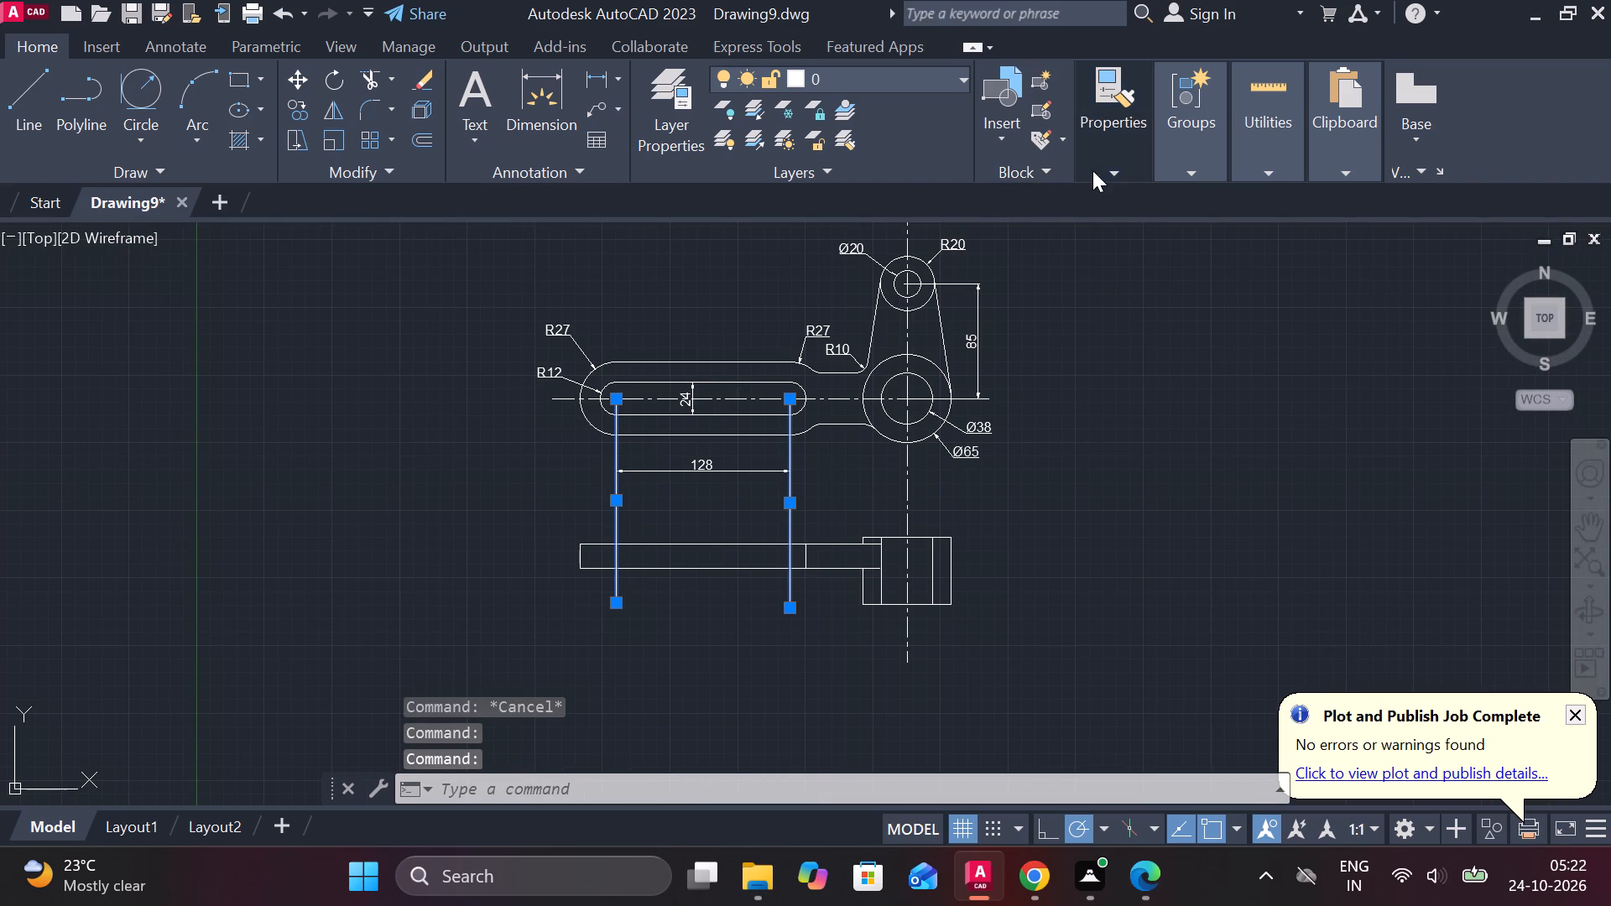
click(1280, 253)
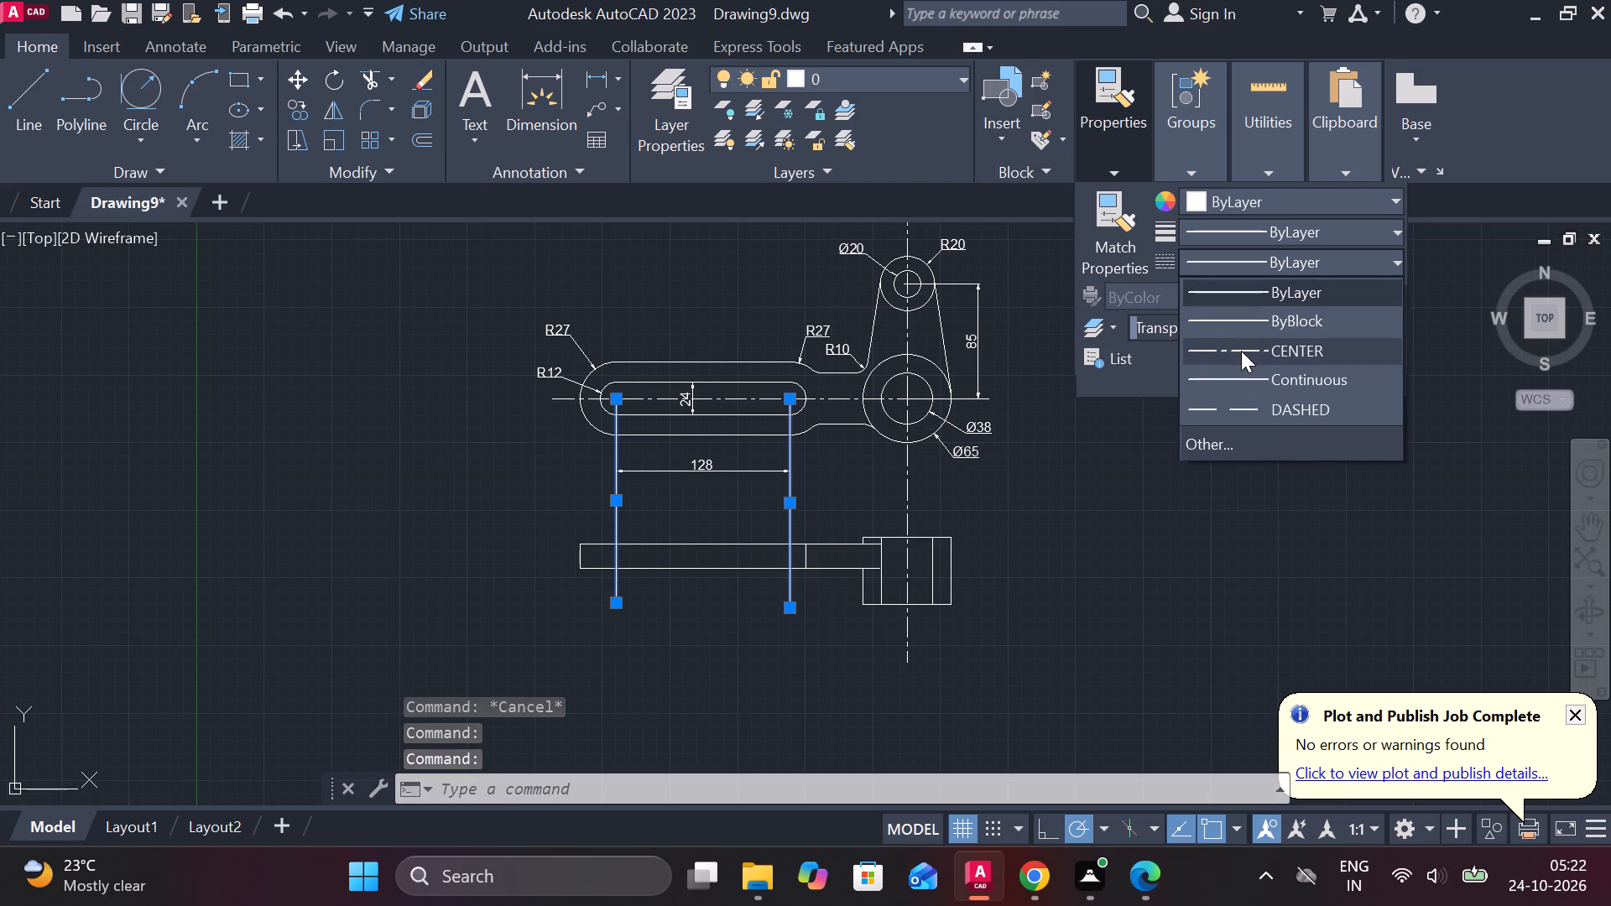
click(1241, 351)
key(Escape)
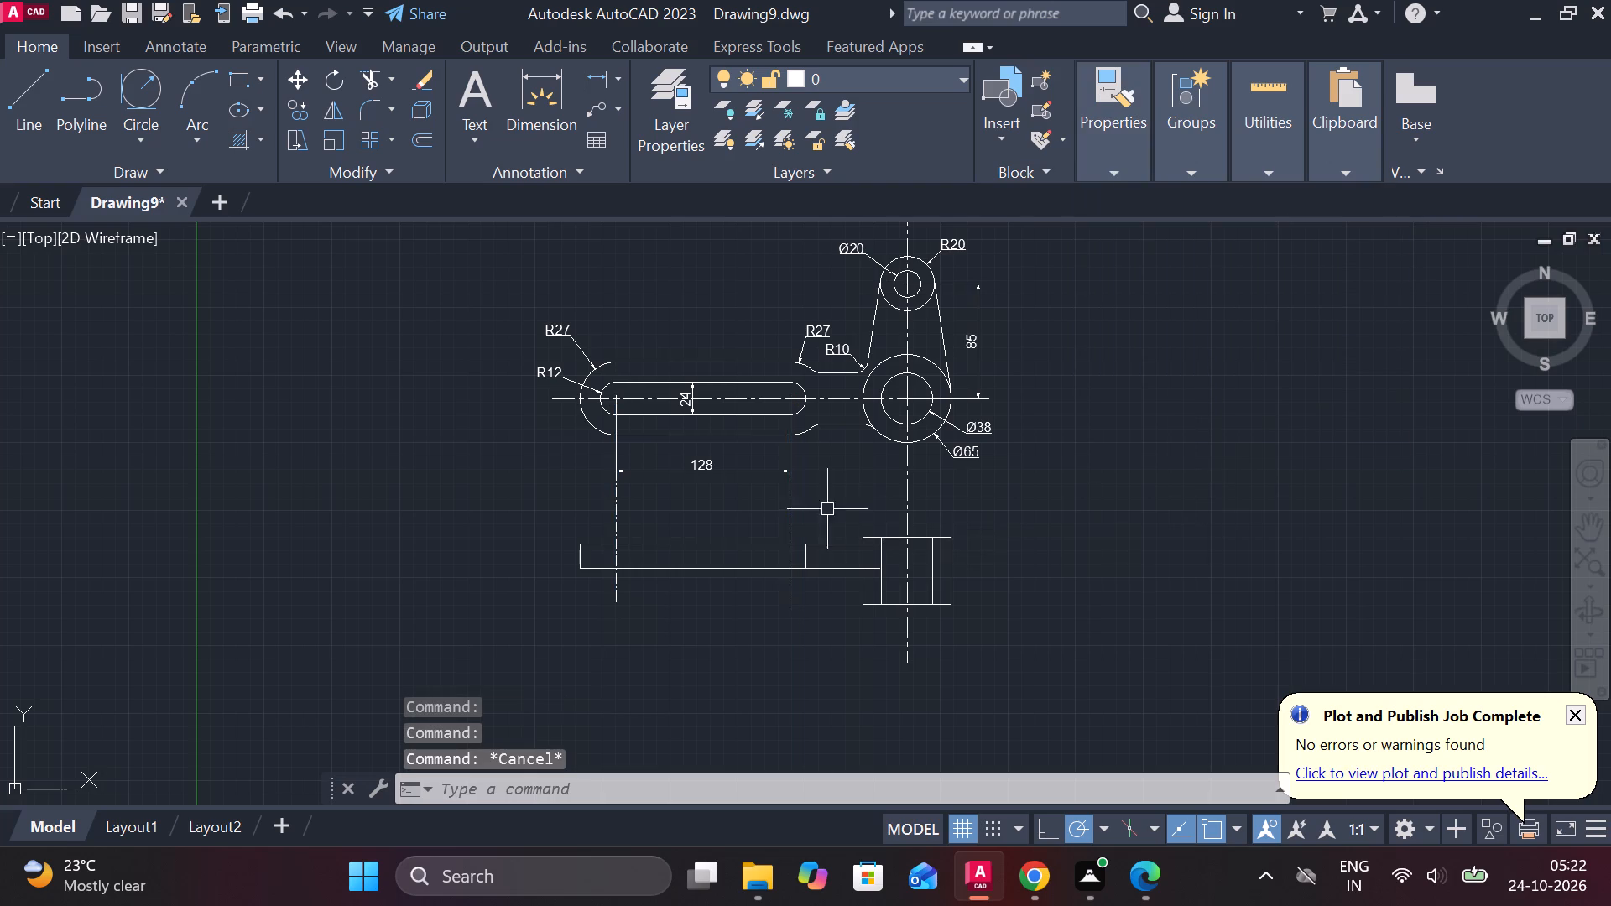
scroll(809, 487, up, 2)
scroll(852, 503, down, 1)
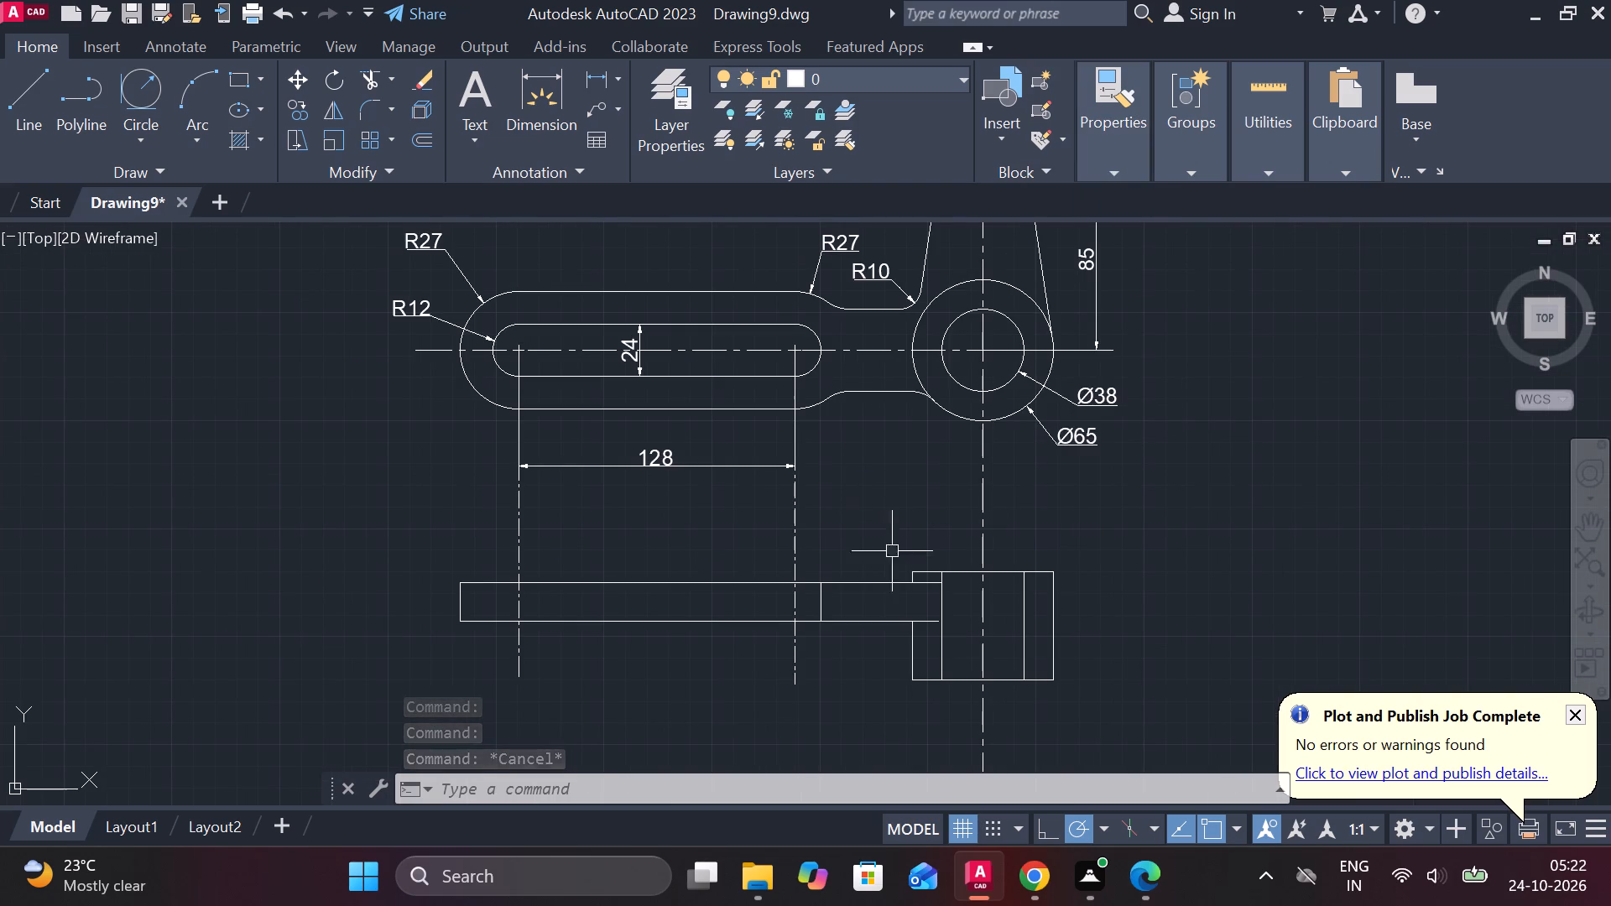
Draw a vertical line about 19.8 long from the inner end of the arm's lower edge up past its upper edge.
middle_drag(869, 552, 790, 512)
scroll(922, 594, up, 1)
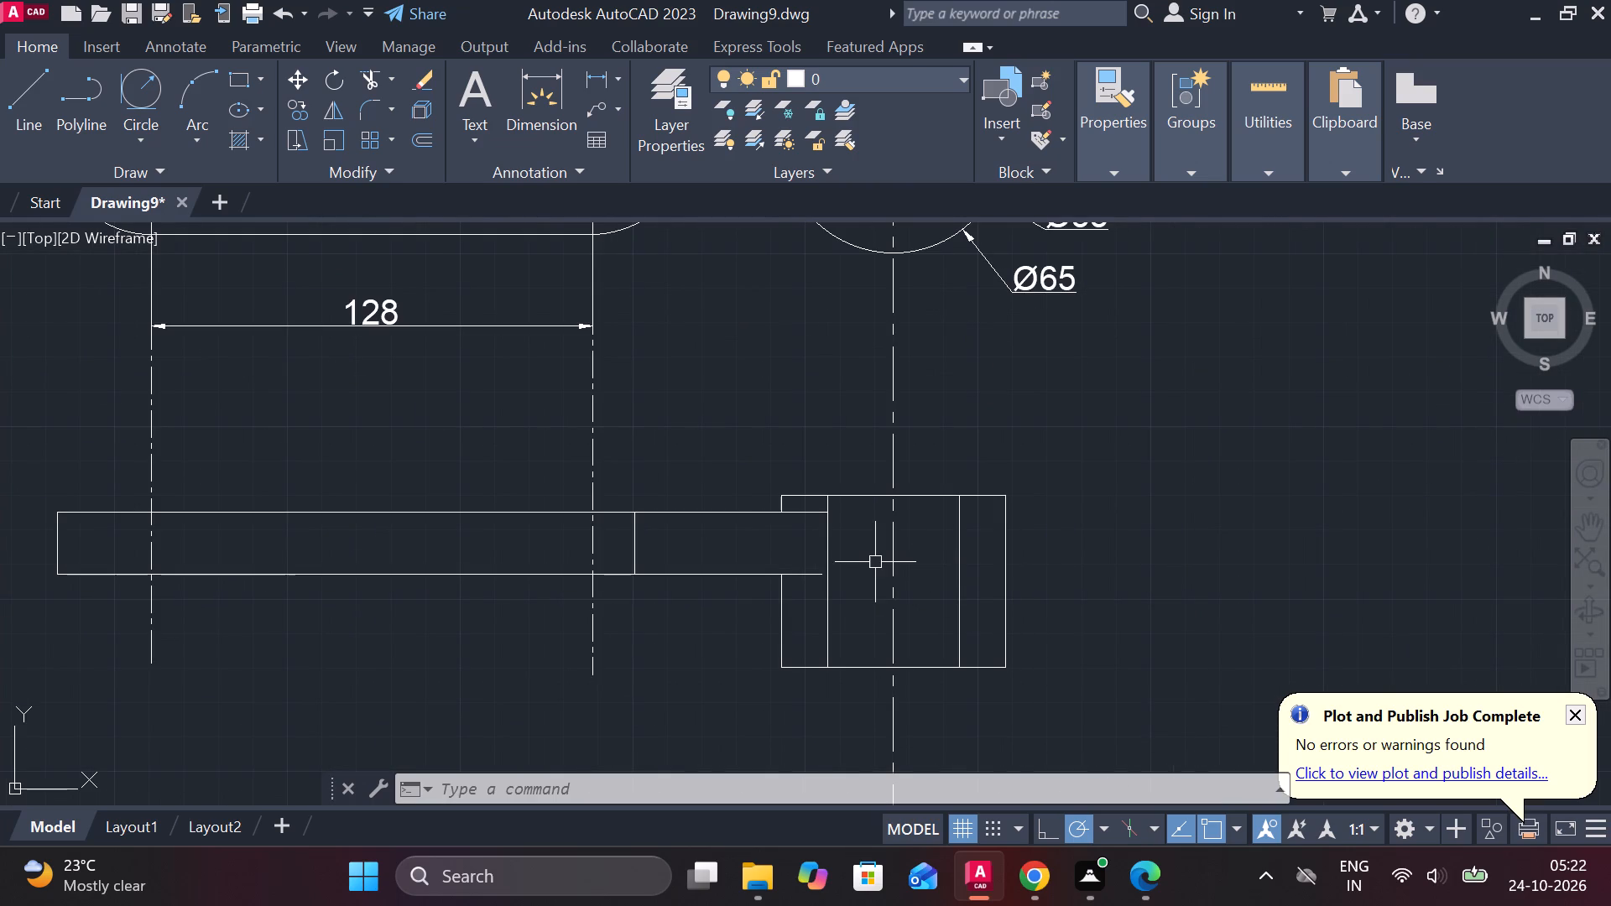
scroll(856, 566, up, 1)
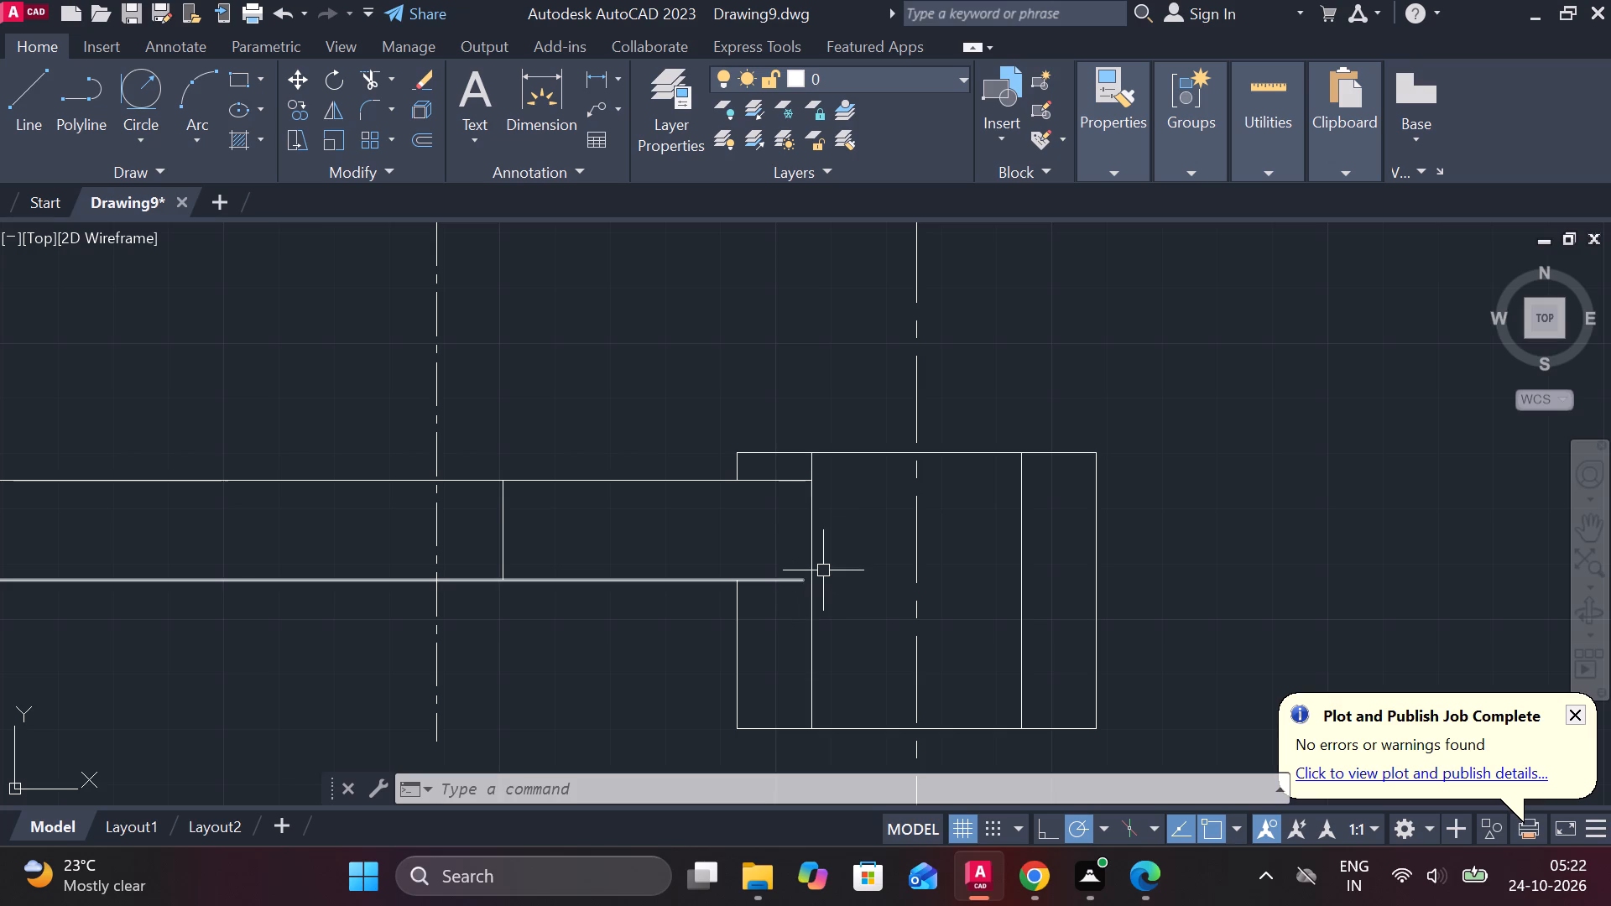
scroll(867, 533, up, 2)
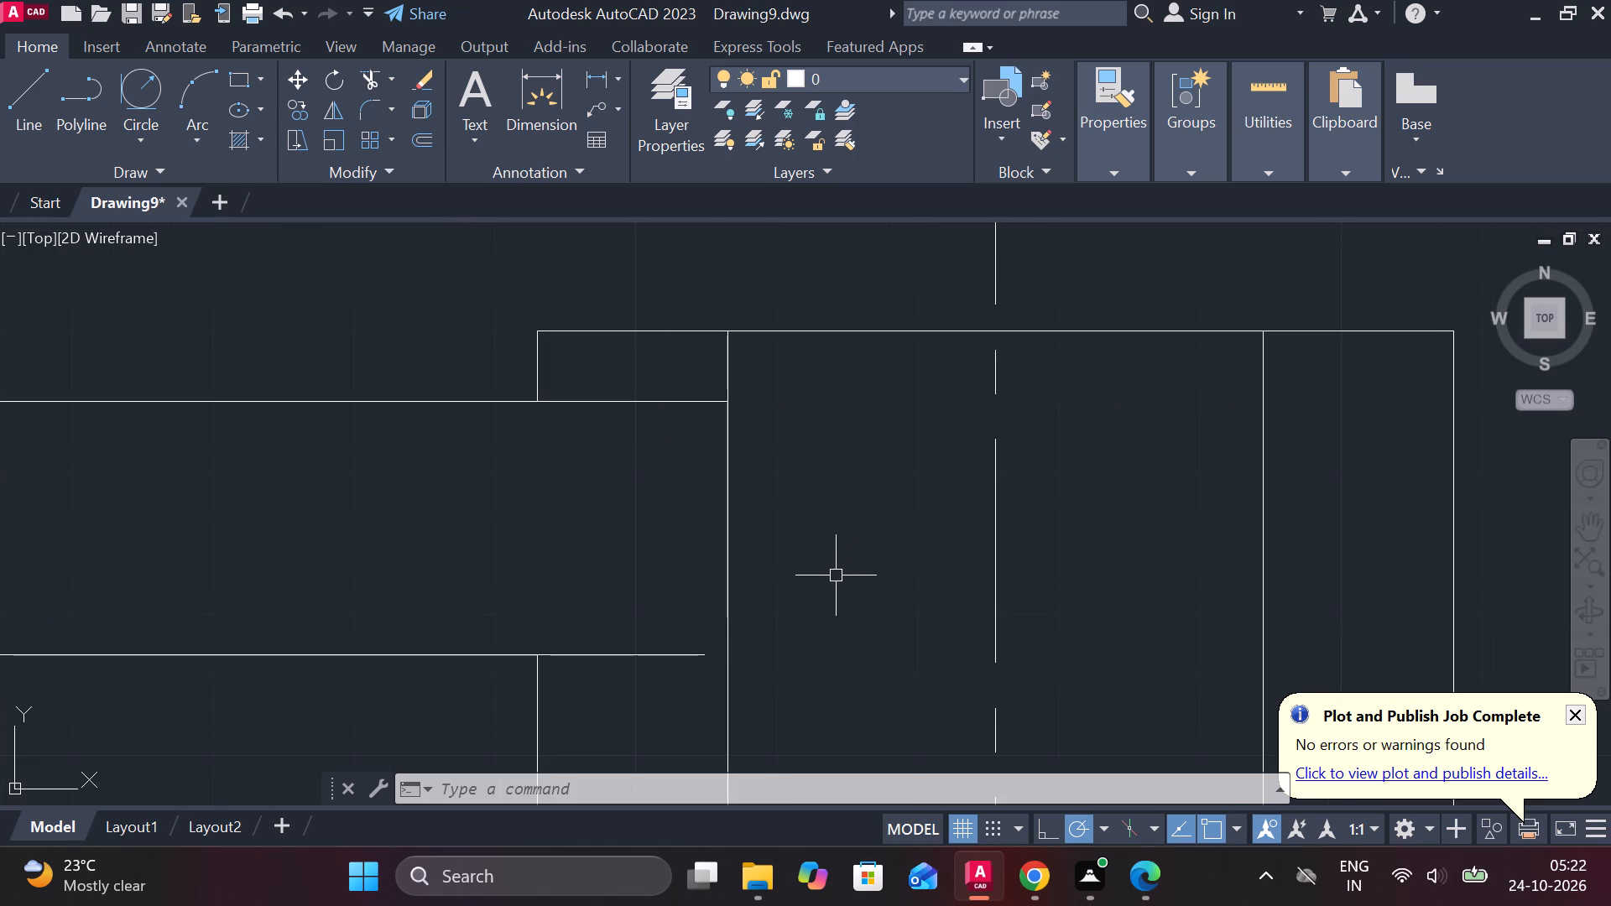
key(l)
key(Return)
click(712, 657)
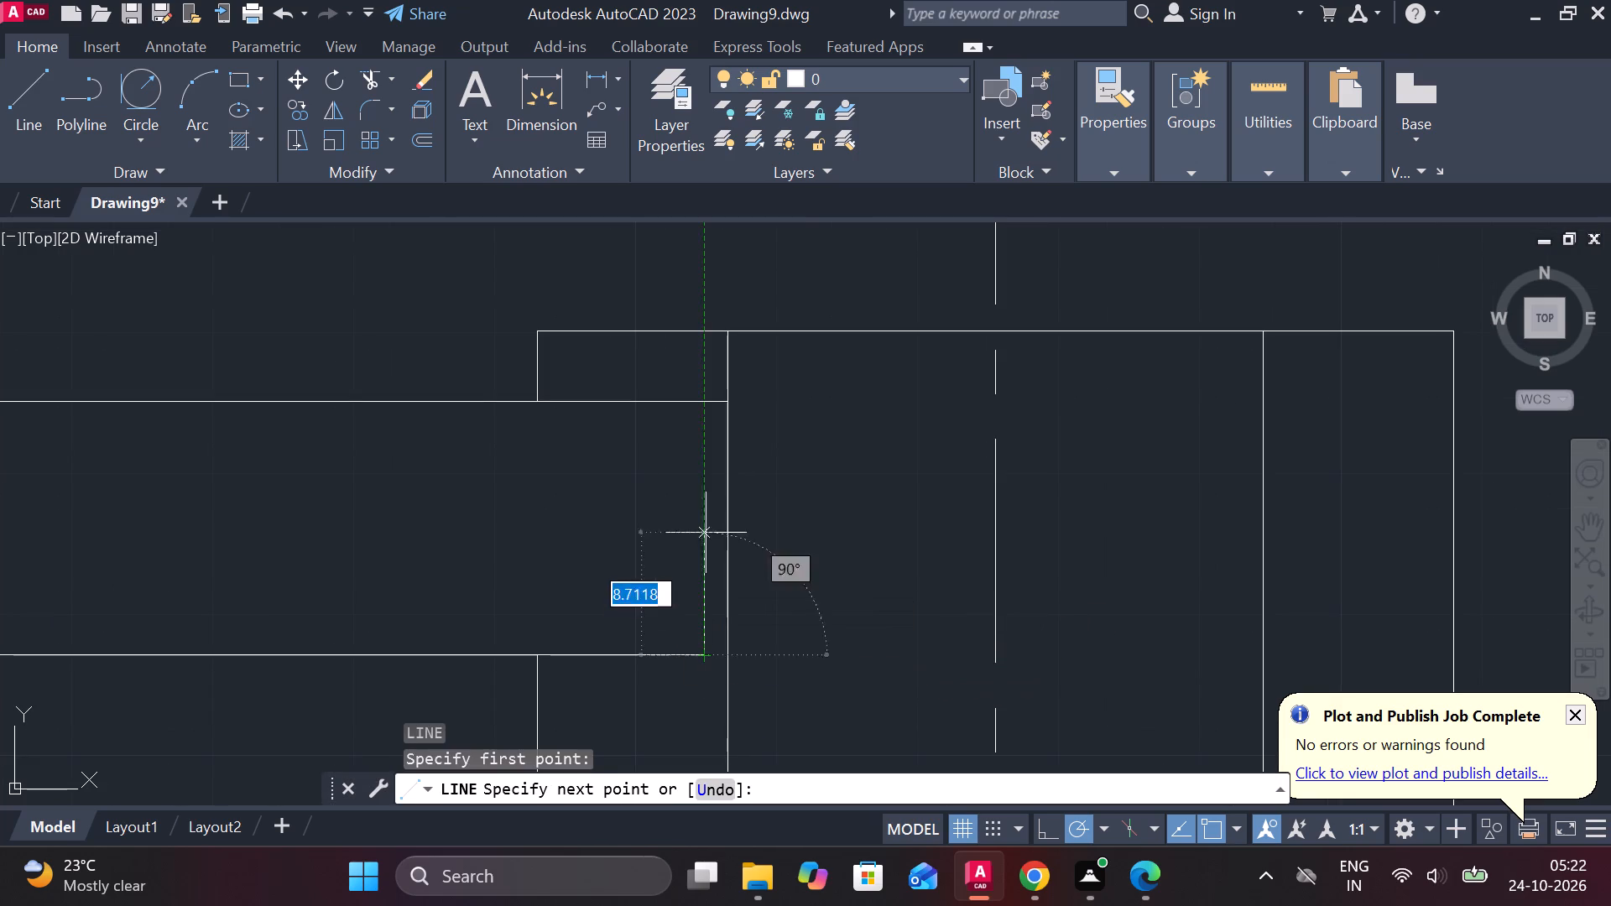
click(706, 392)
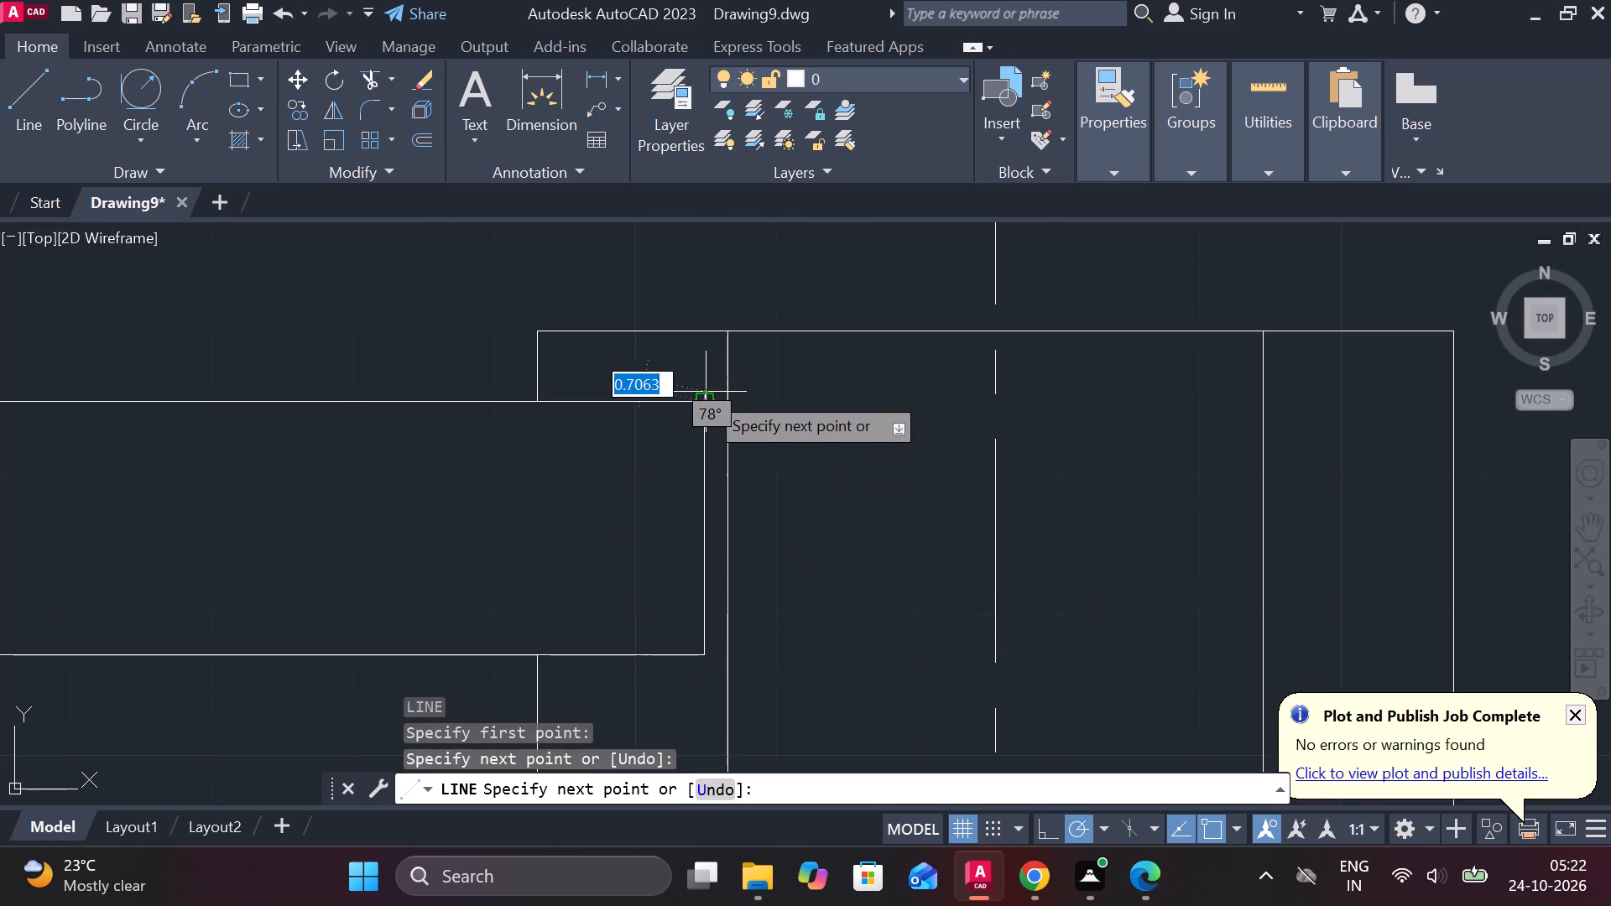
key(ctrl+z)
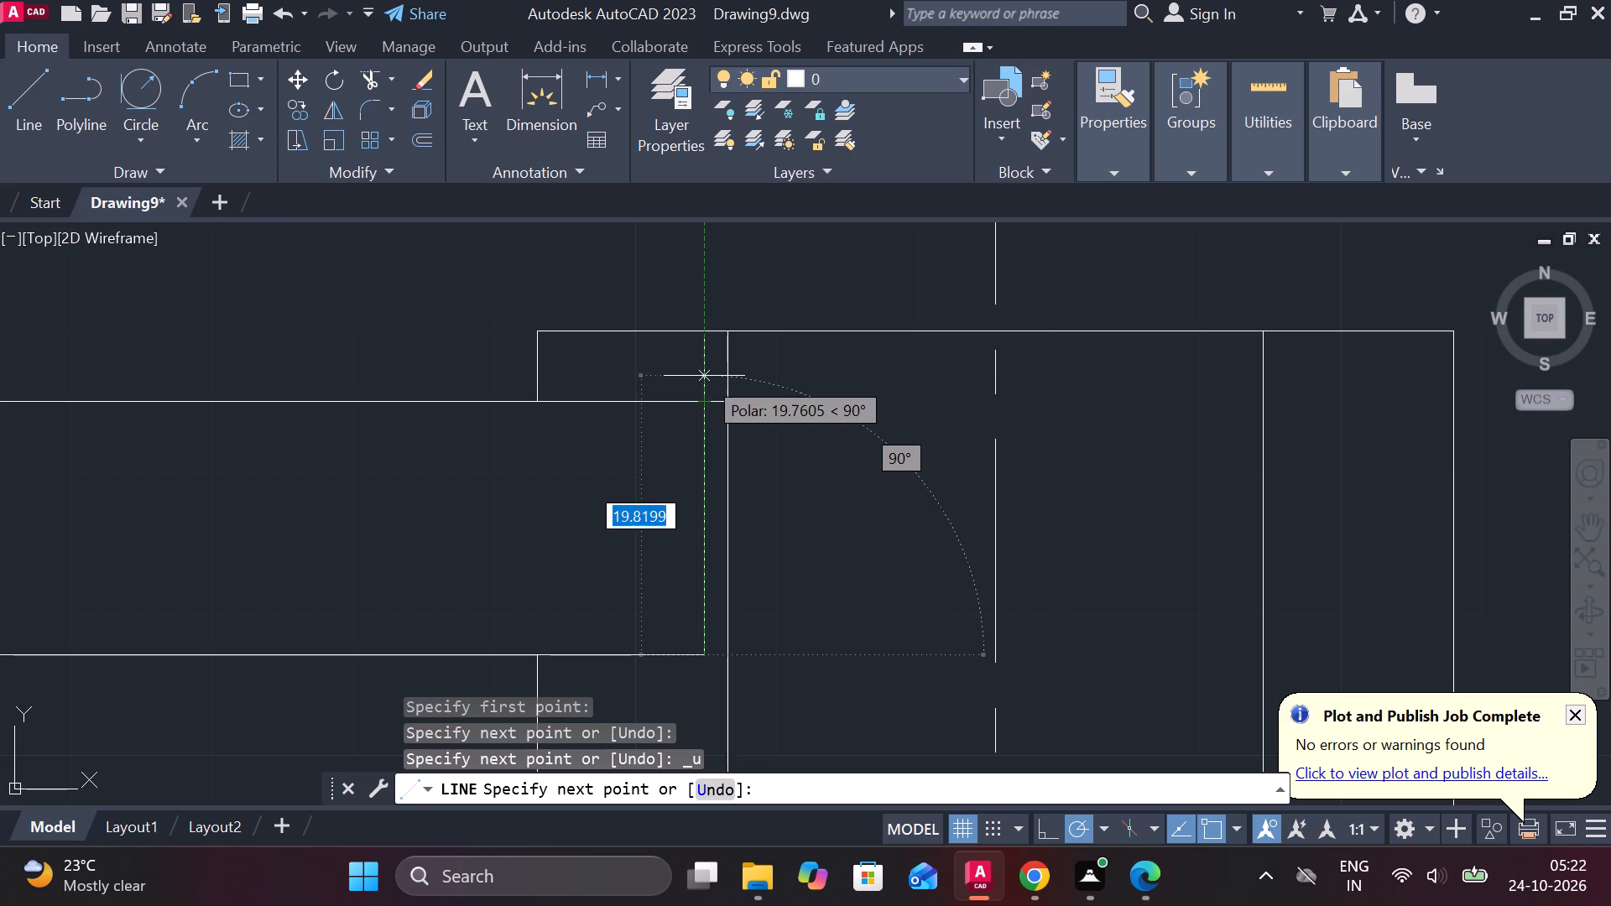
click(704, 376)
key(Escape)
Trim the arm's upper edge inside the boss back to the vertical helper line, and remove the helper line completely.
text(TR)
key(space)
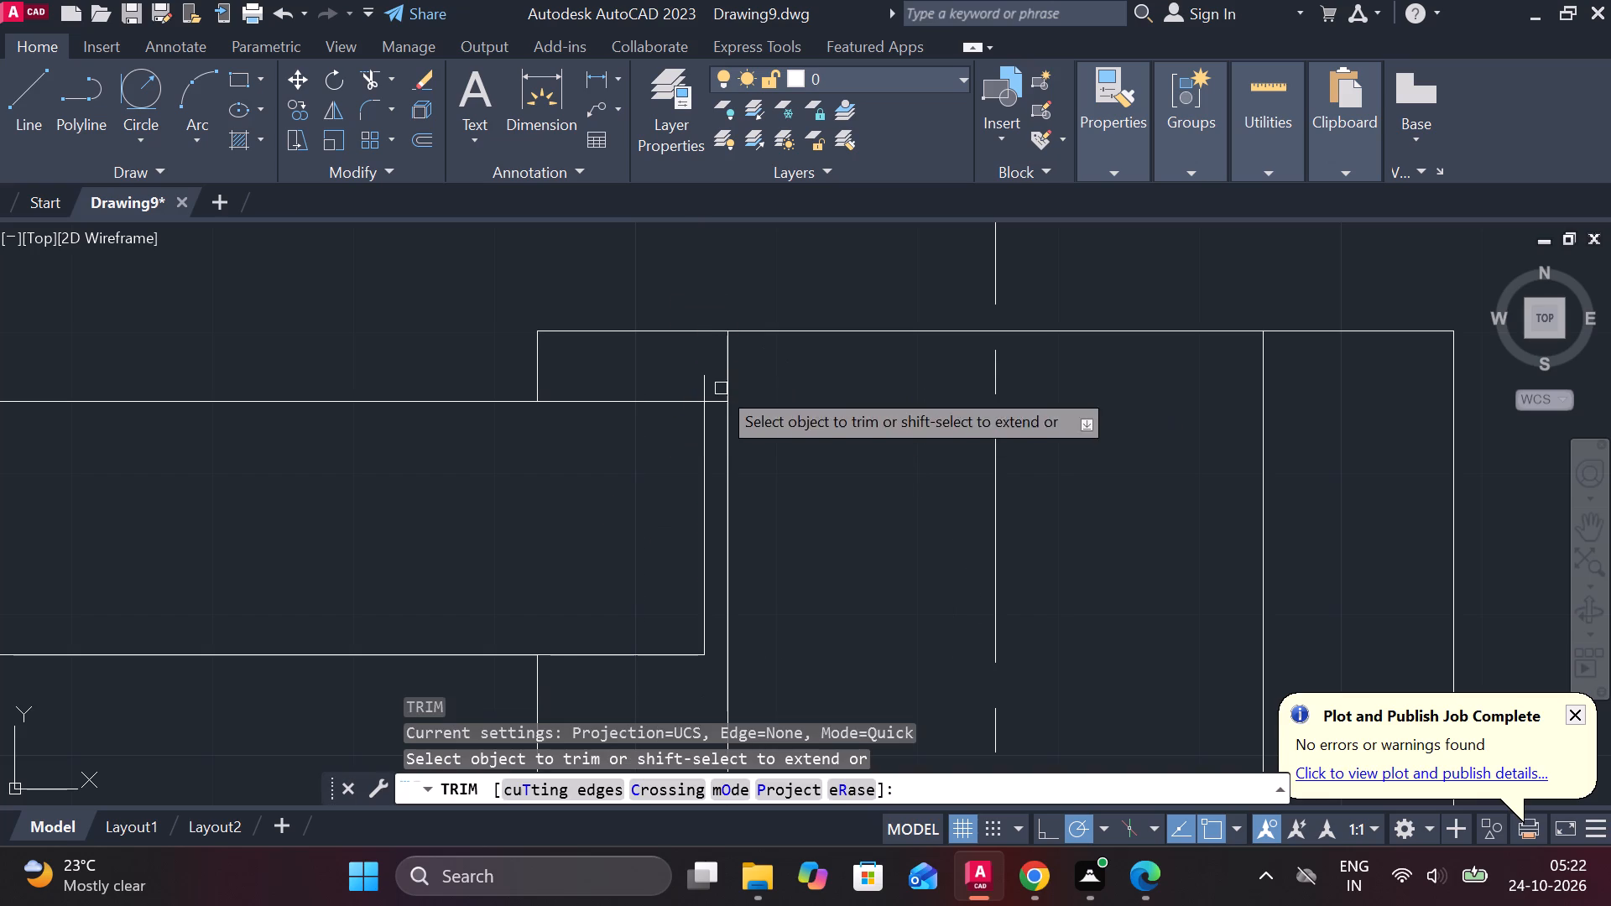
click(706, 383)
click(717, 399)
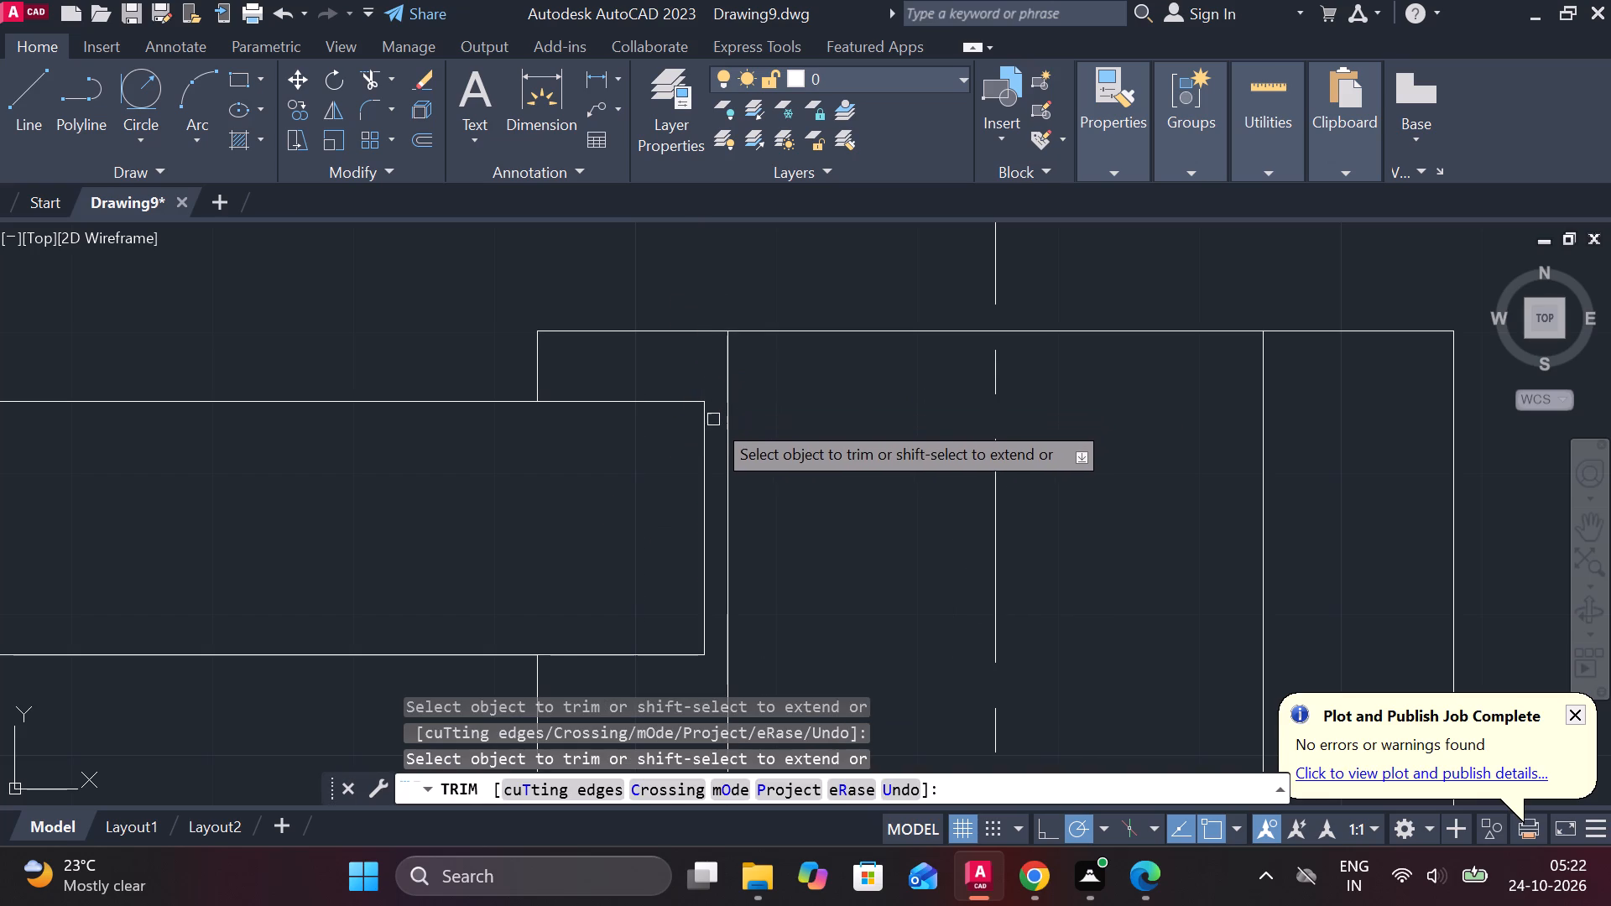
click(706, 437)
scroll(712, 446, down, 3)
key(Escape)
scroll(915, 476, down, 1)
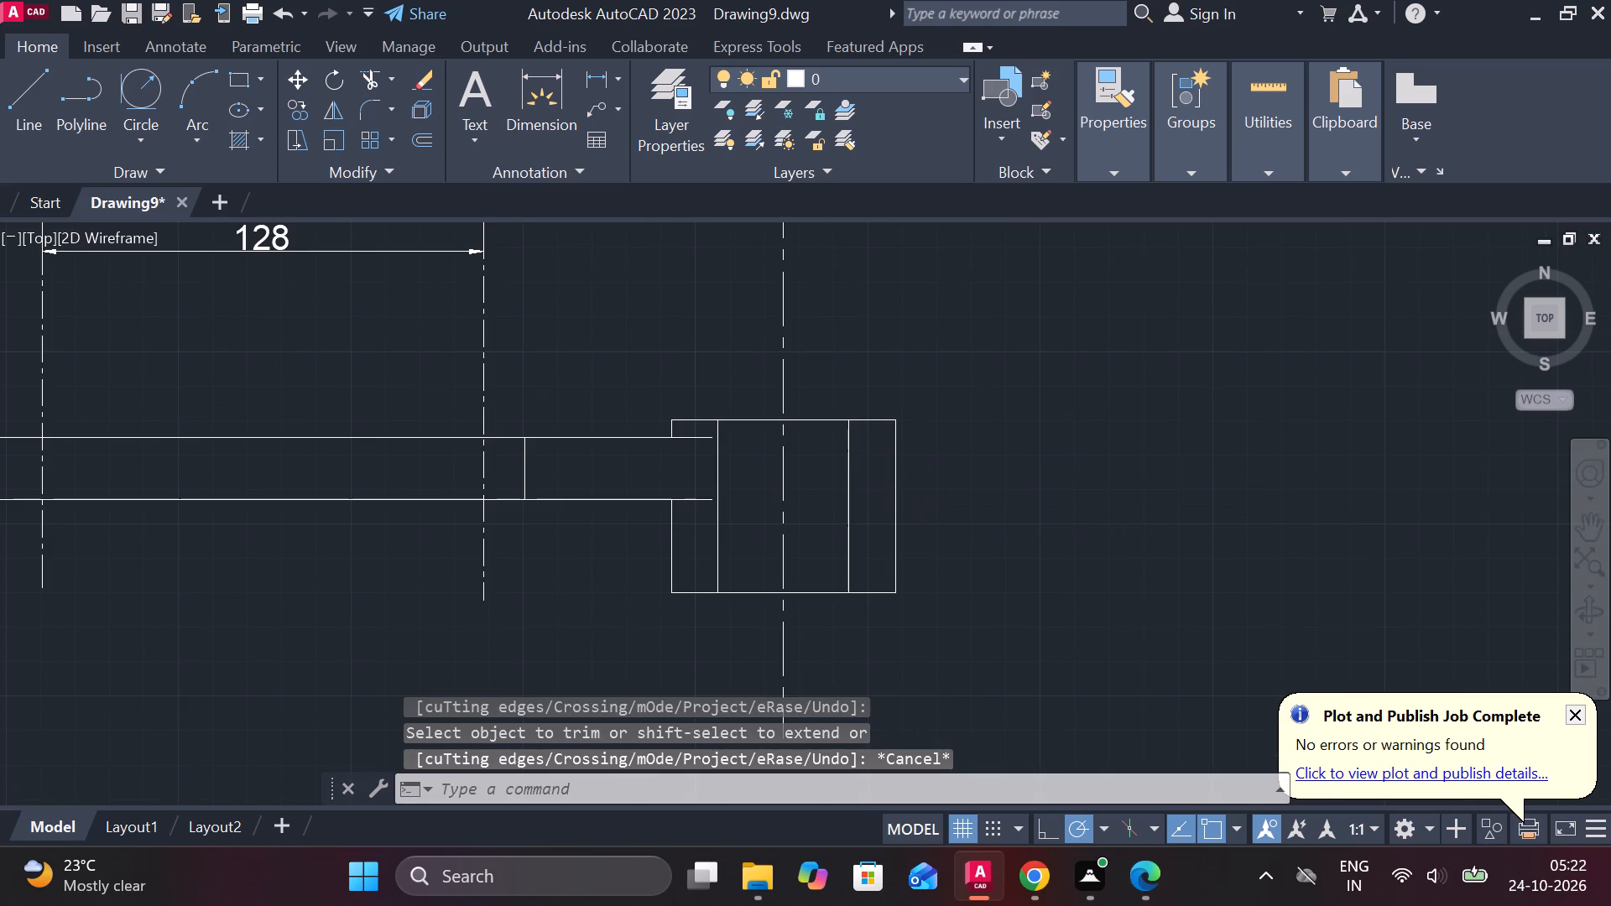
Draw a vertical line through the arm in the lower view, aligned with the left end of the slot above.
middle_drag(612, 529, 678, 542)
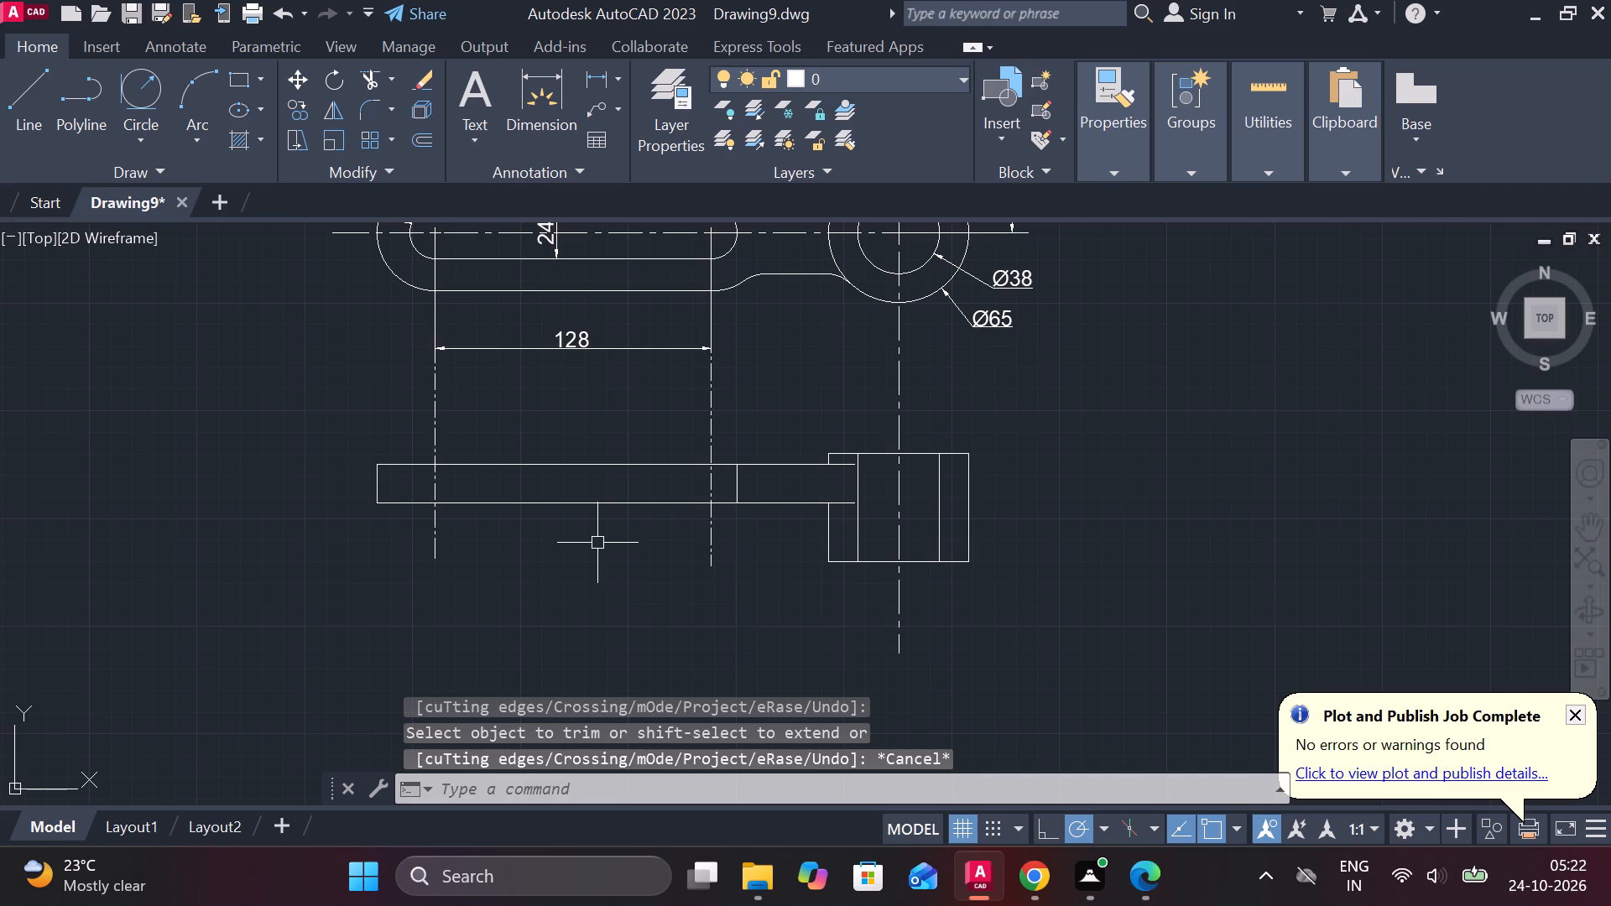
middle_drag(564, 432, 612, 490)
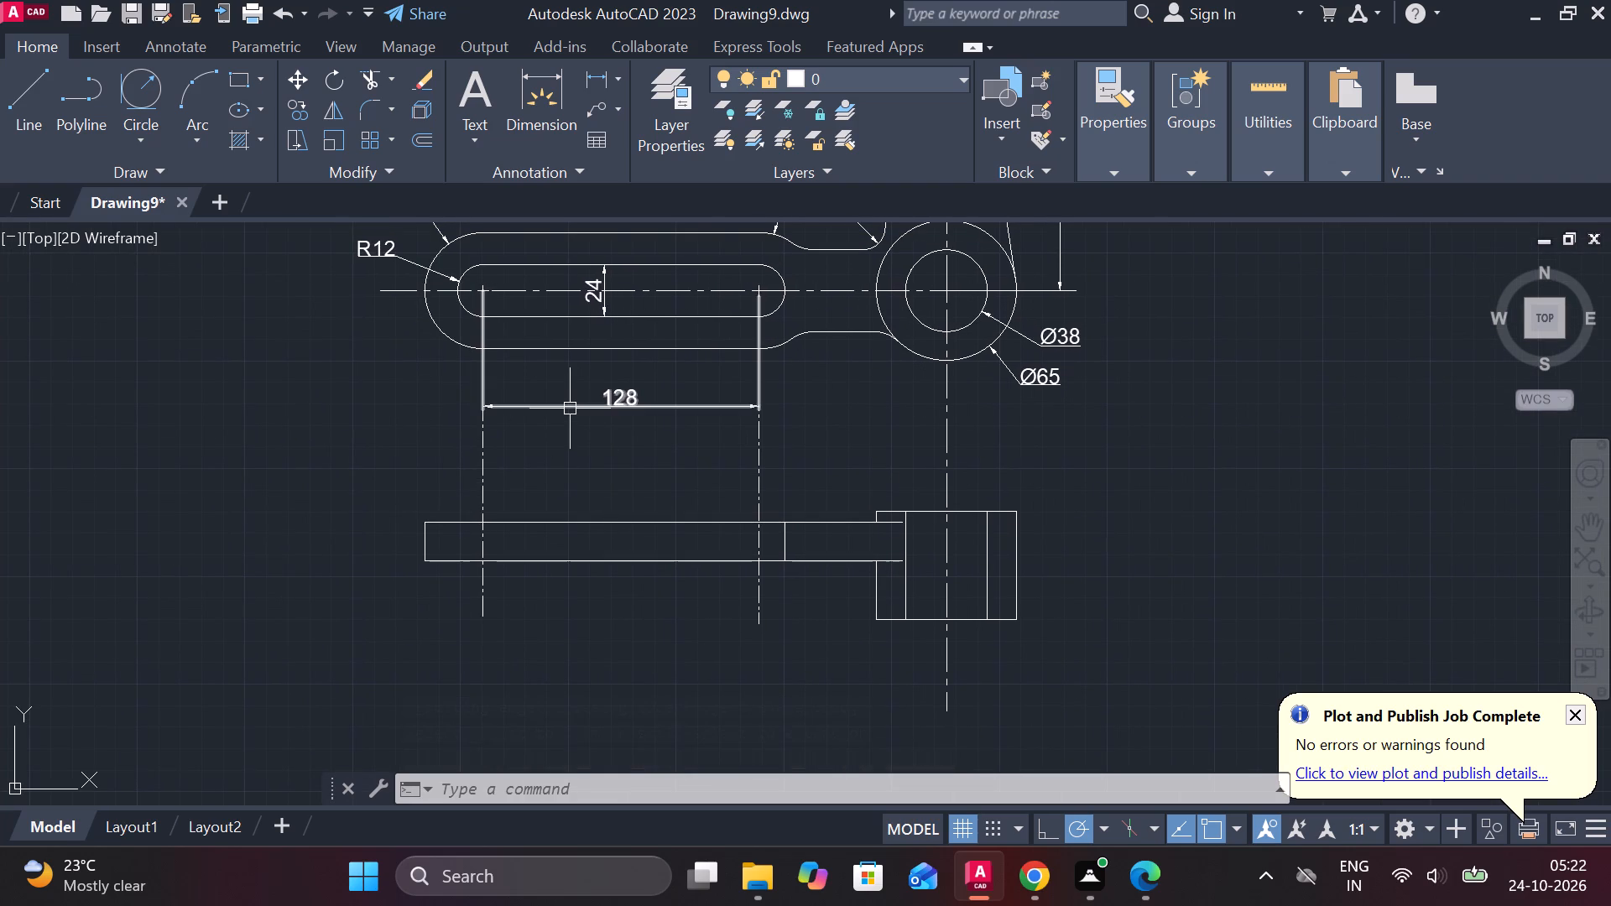
key(l)
key(Return)
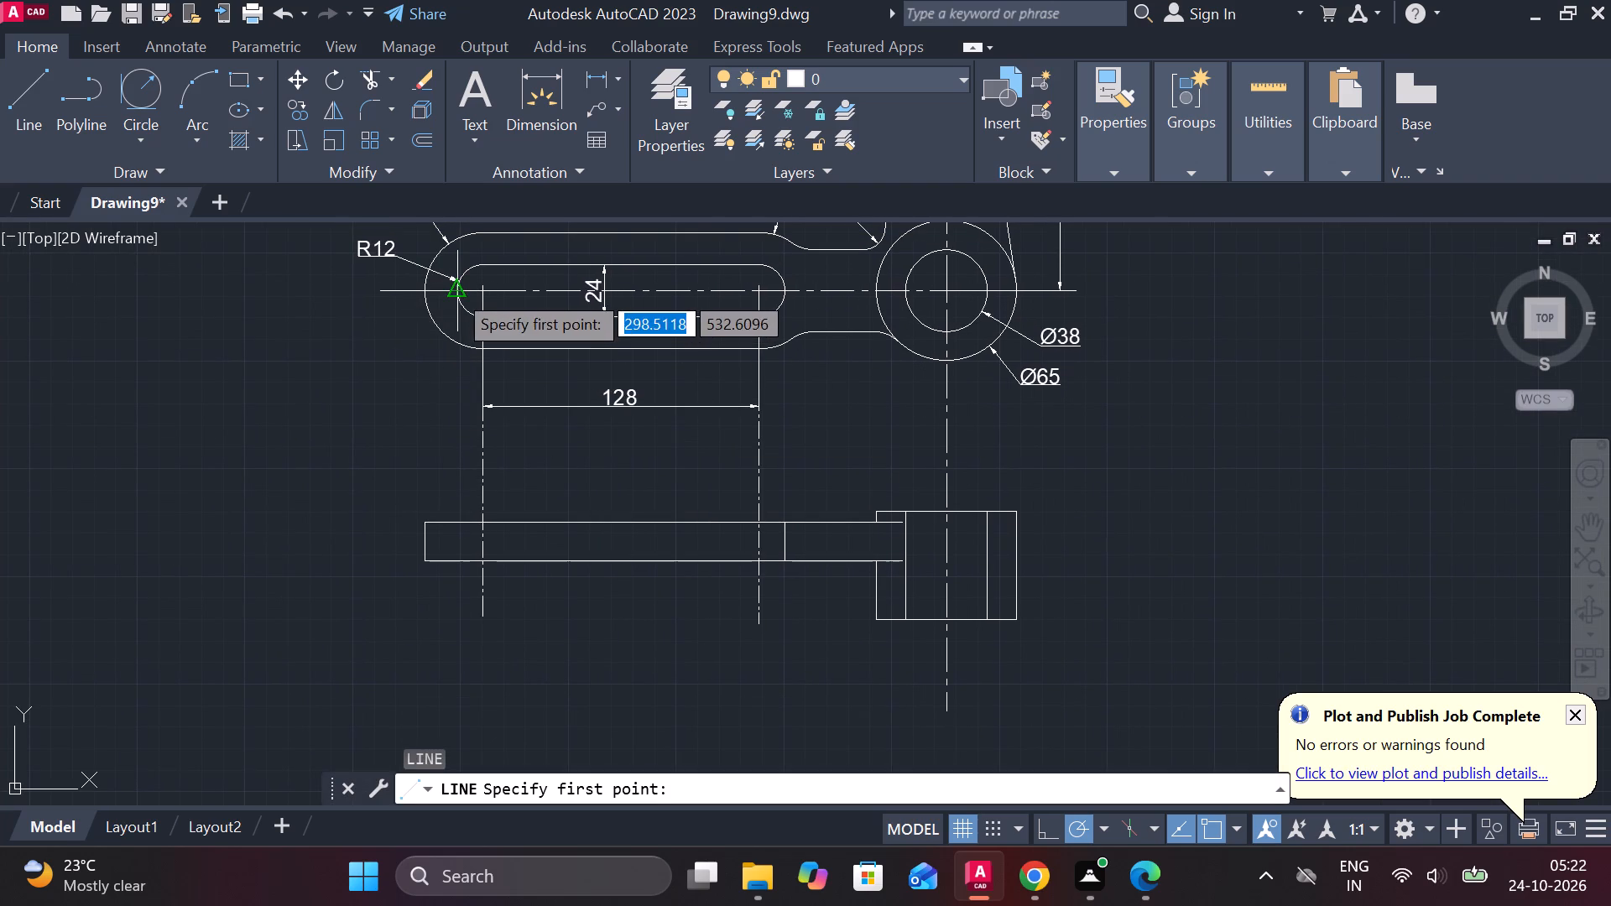
click(462, 500)
click(451, 587)
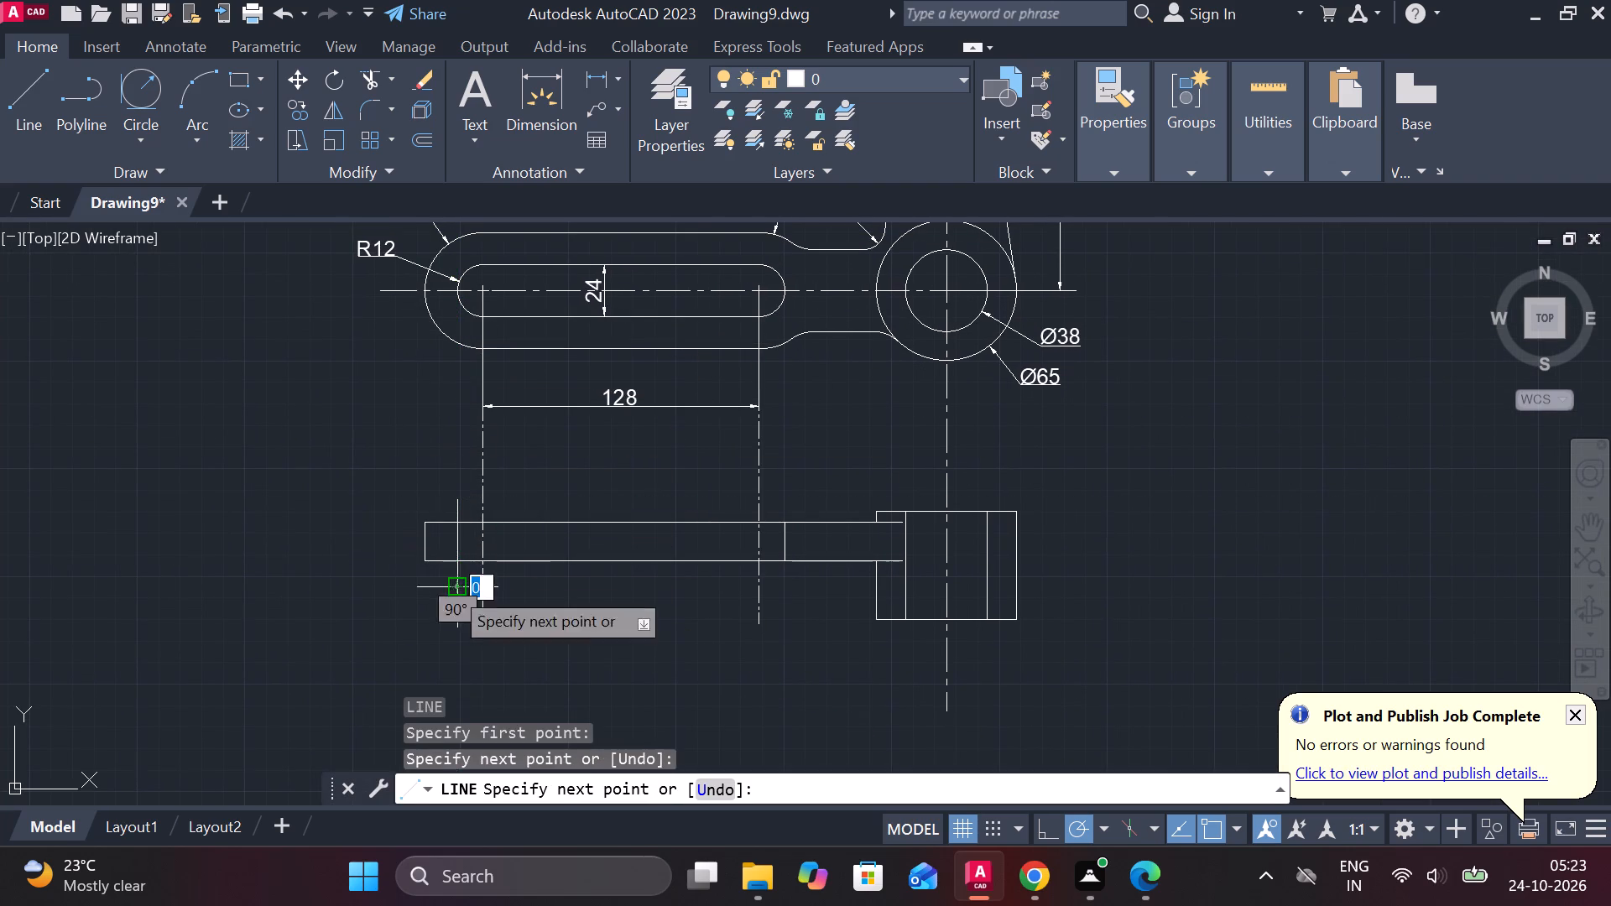
key(Escape)
Trim the slot's left-end line above and below the arm so it spans only the arm thickness.
text(TR)
key(space)
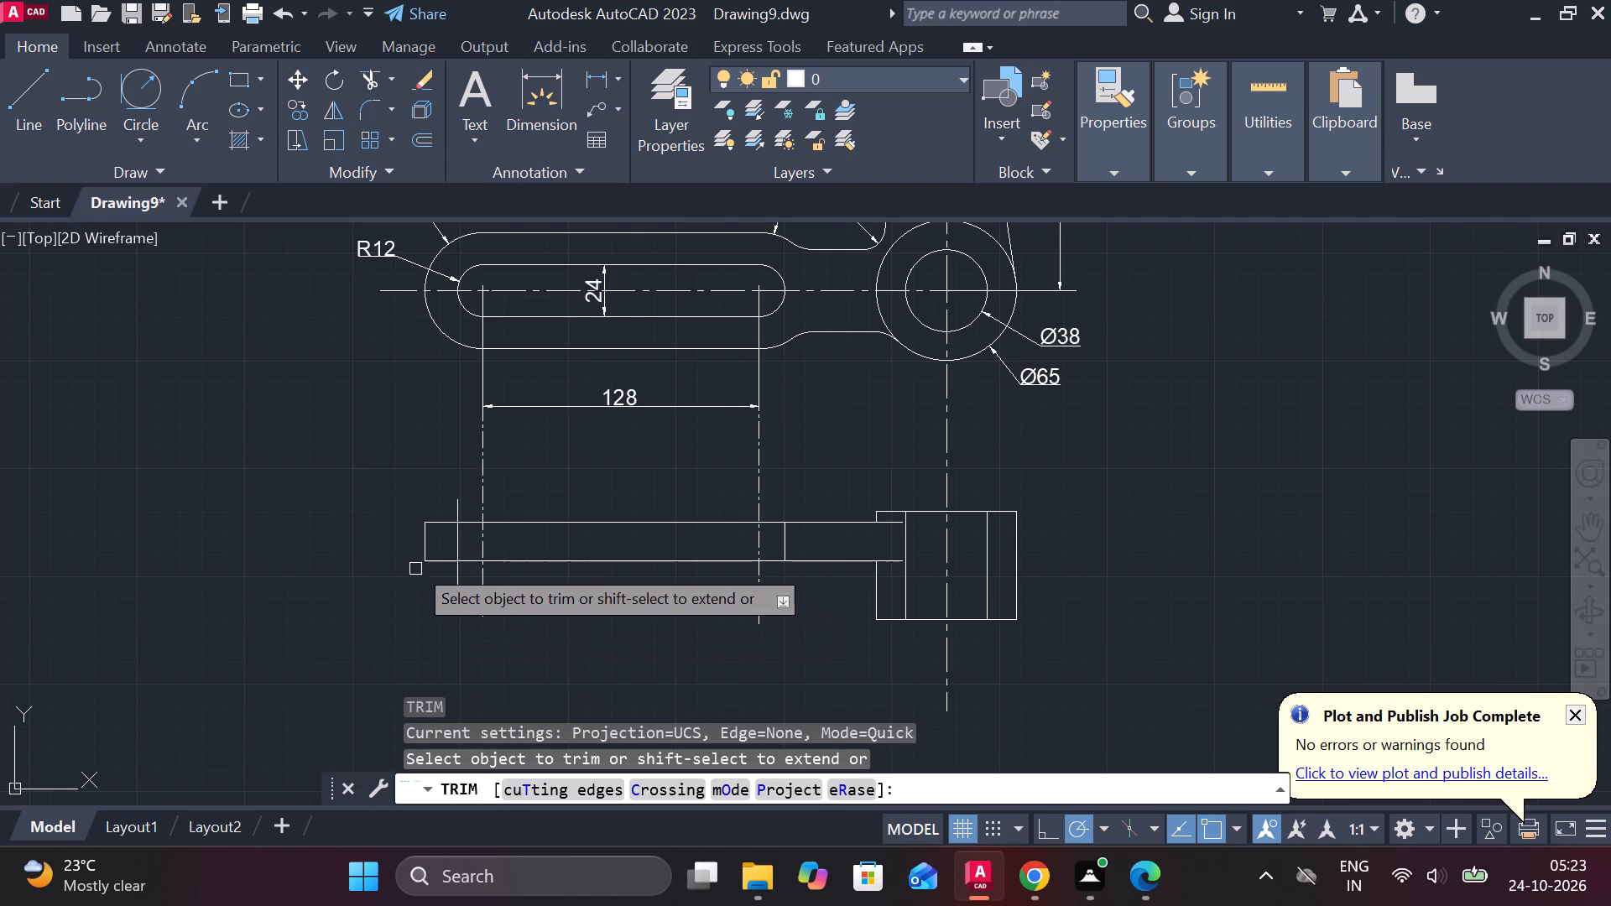
click(450, 506)
click(456, 501)
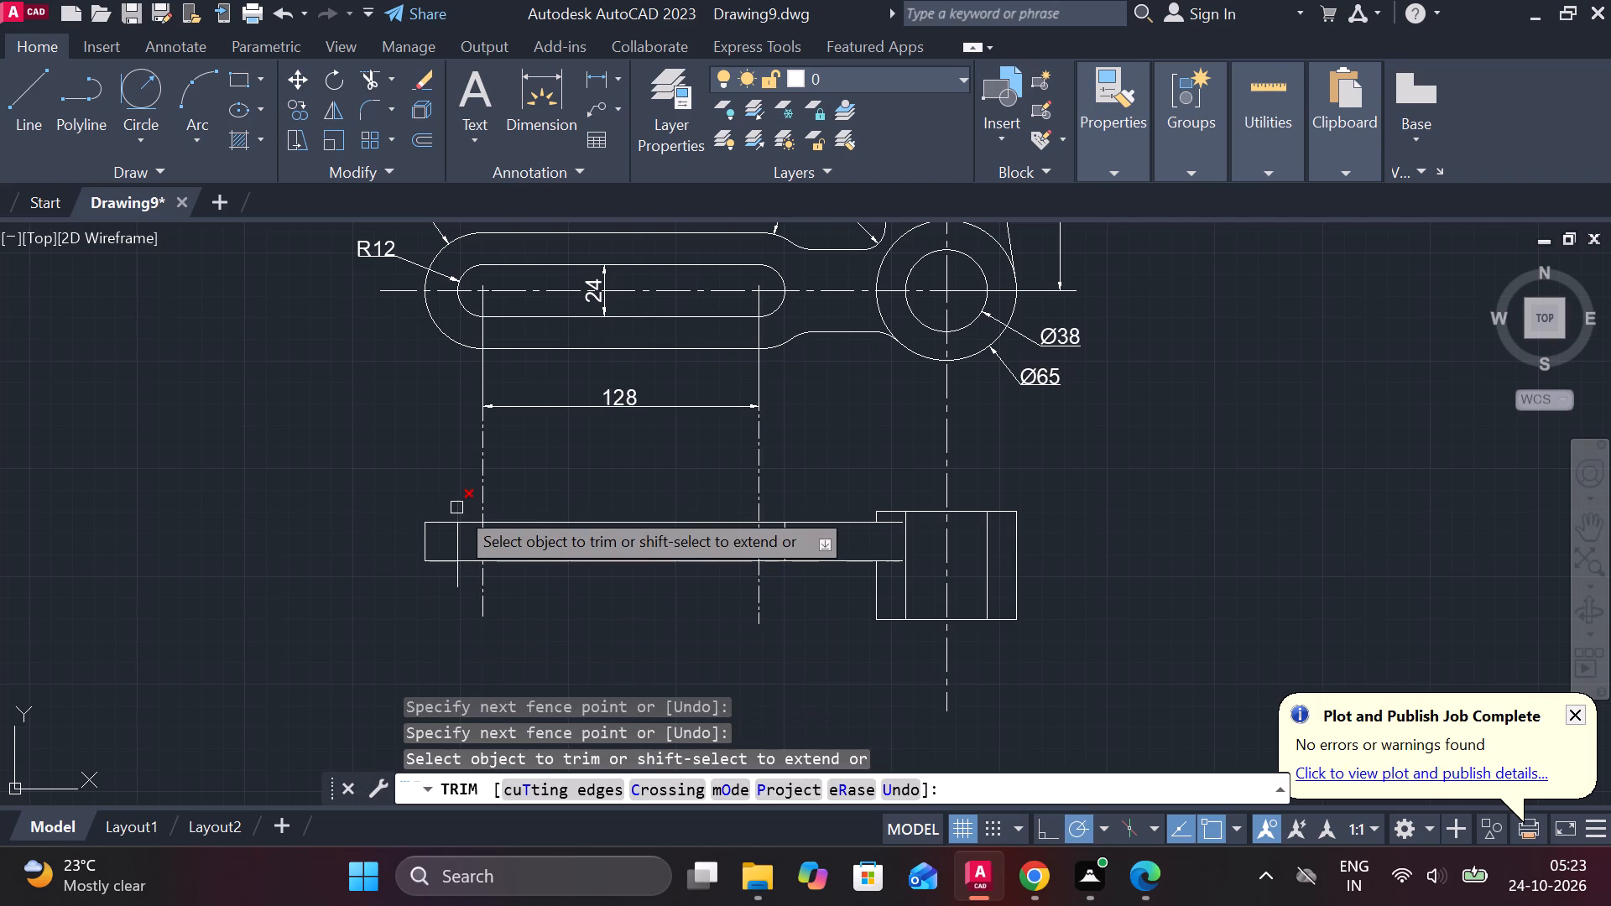
click(456, 508)
click(460, 577)
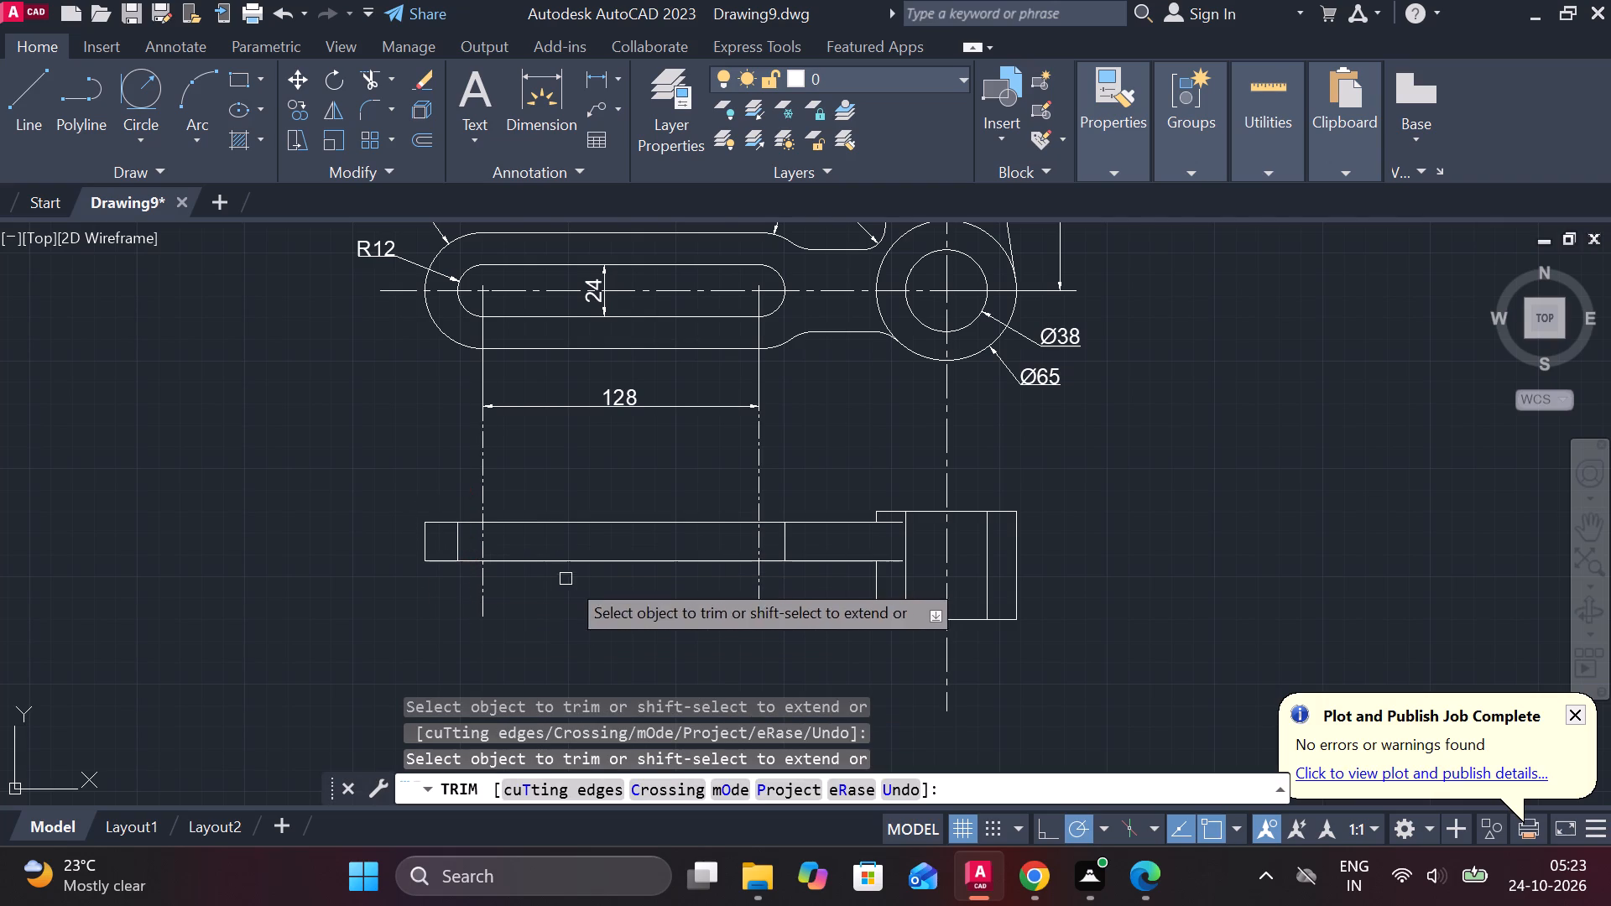
middle_drag(1071, 477, 999, 512)
key(Escape)
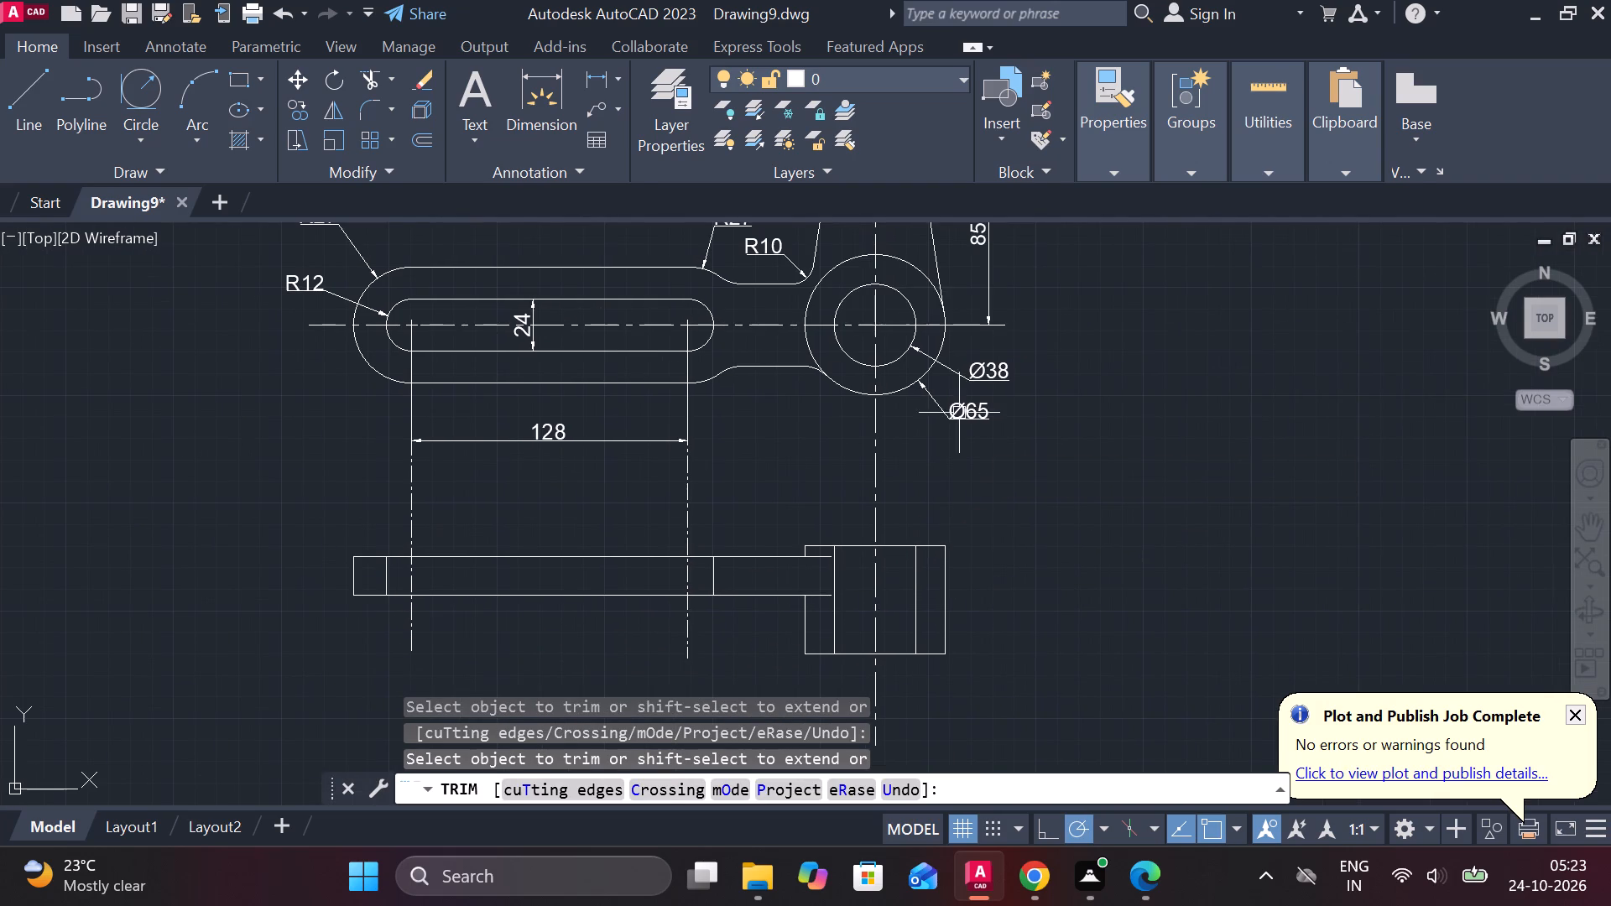
Add a horizontal linear dimension from the right slot centre to the boss centreline, in line with the 128 dimension.
click(597, 85)
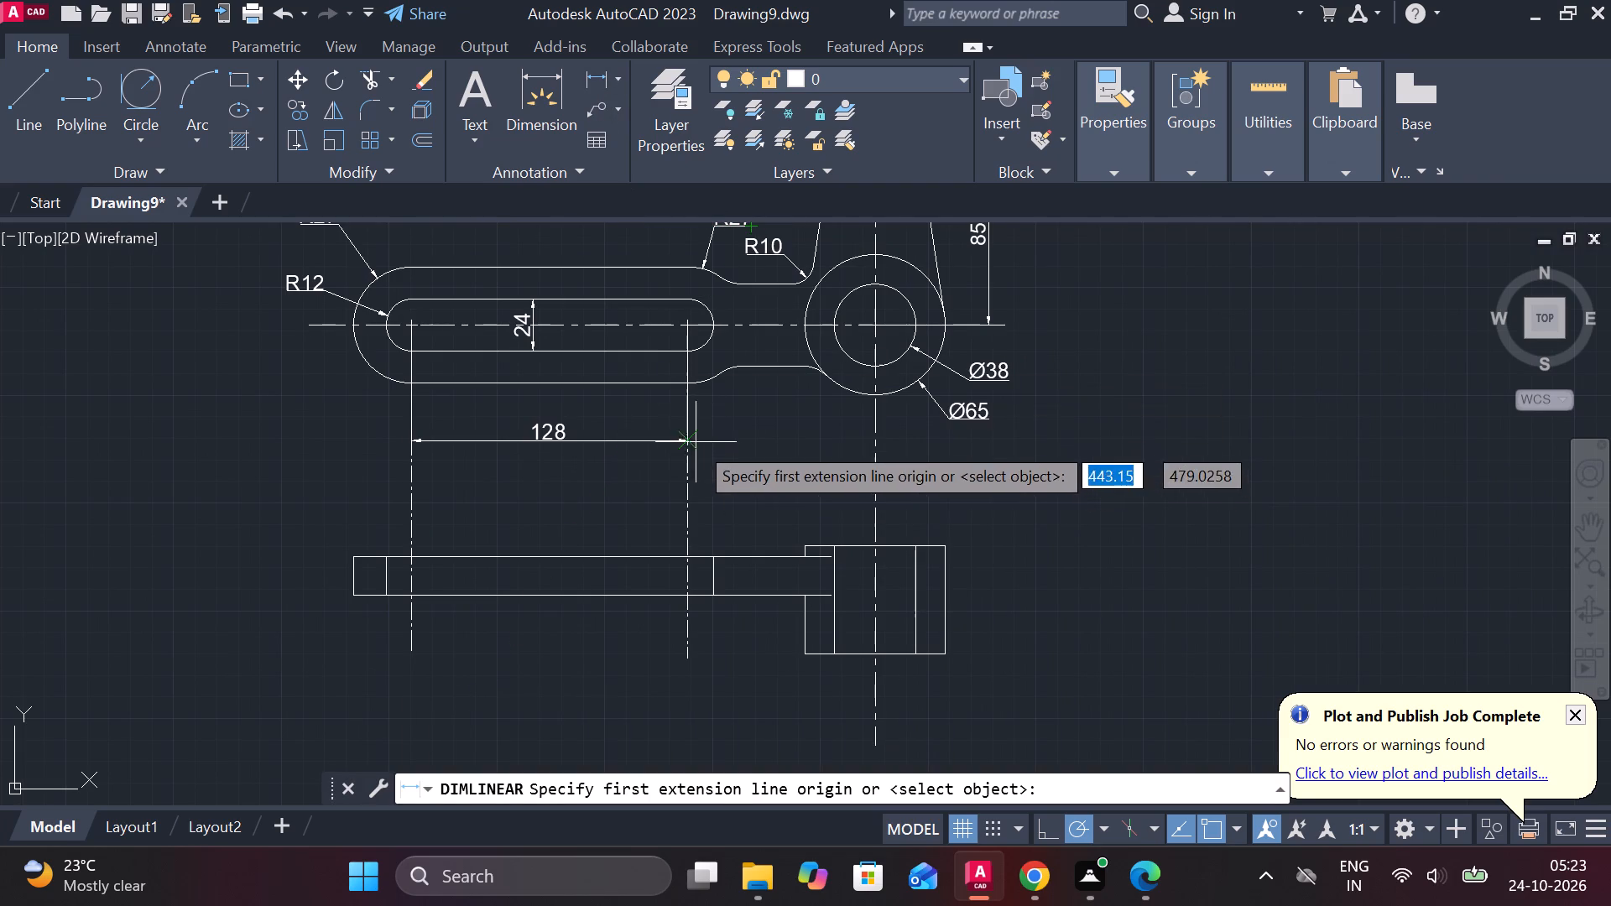
click(696, 442)
click(875, 446)
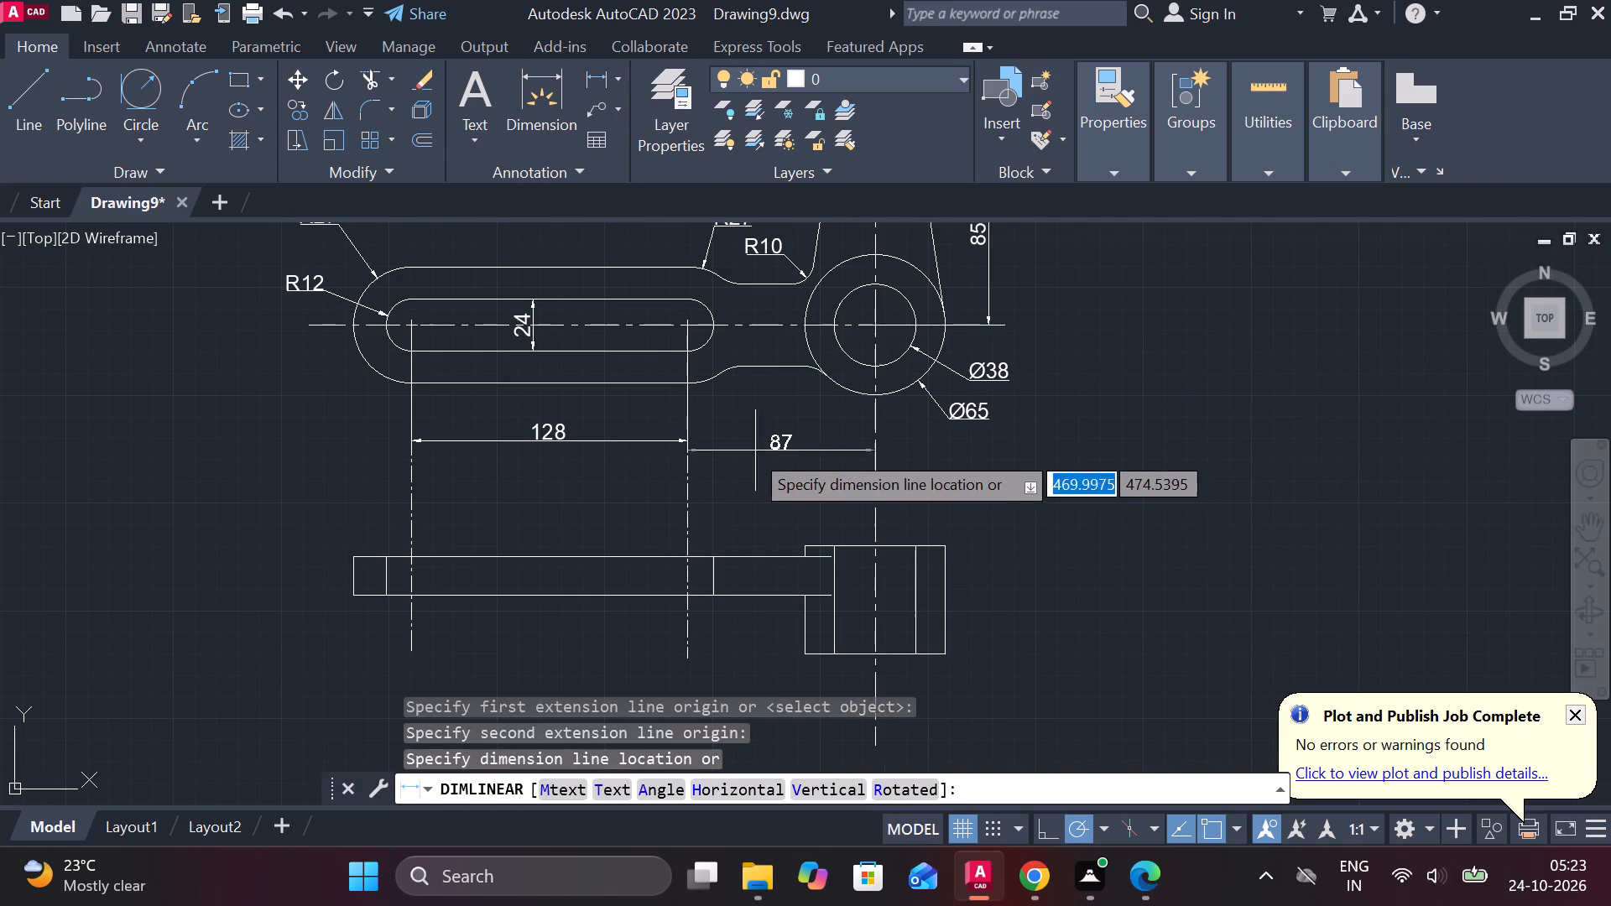
scroll(673, 436, up, 1)
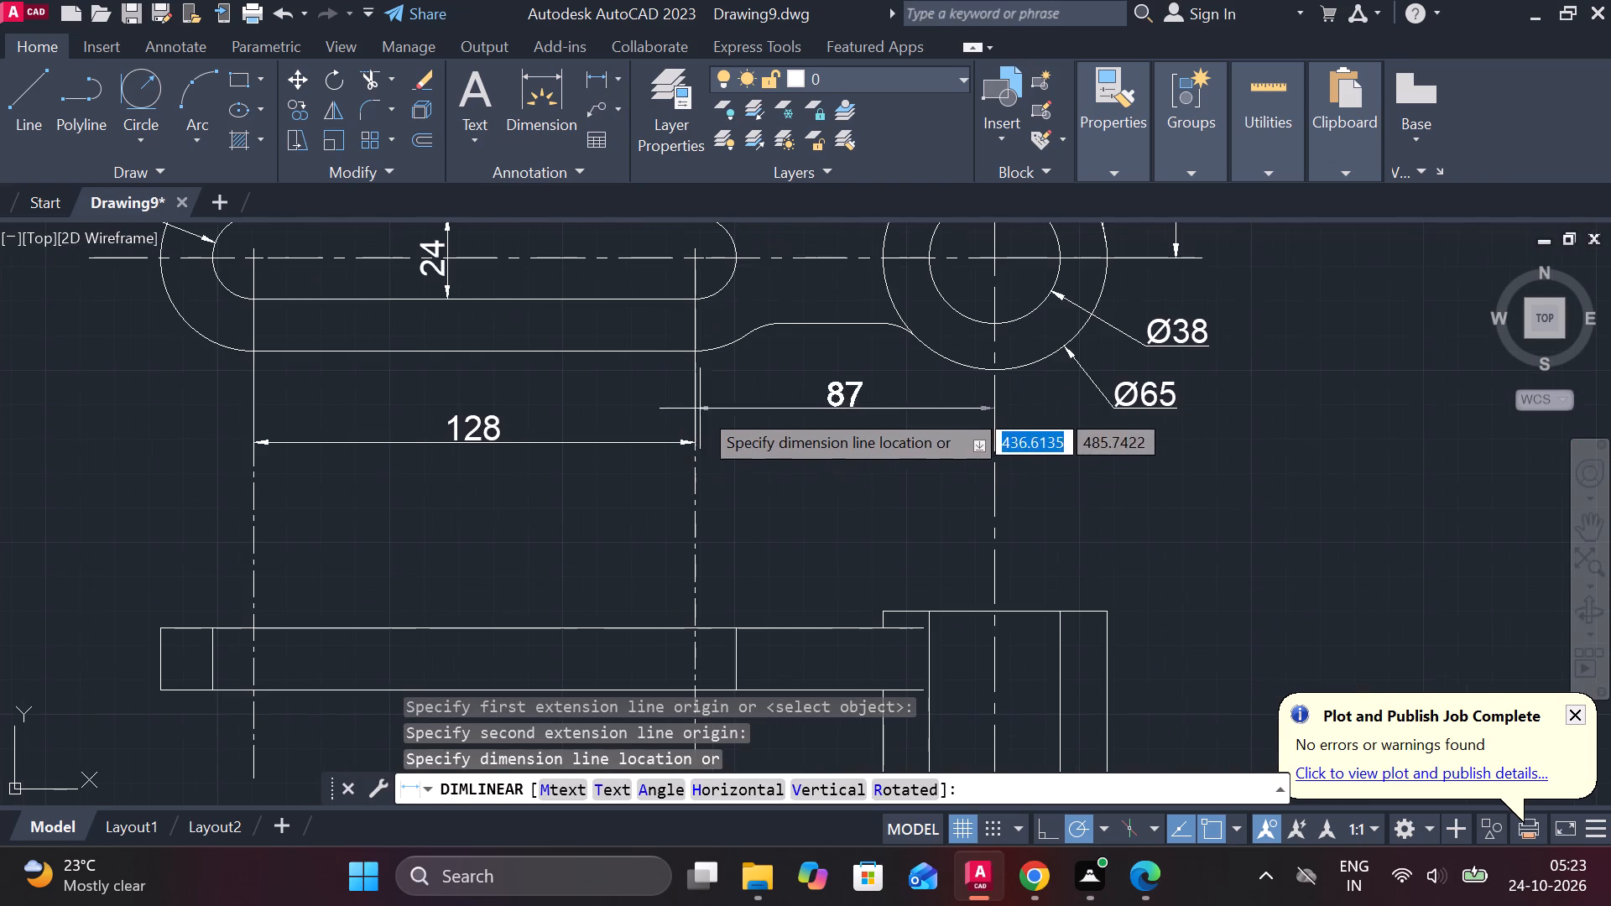
scroll(700, 430, up, 2)
click(703, 473)
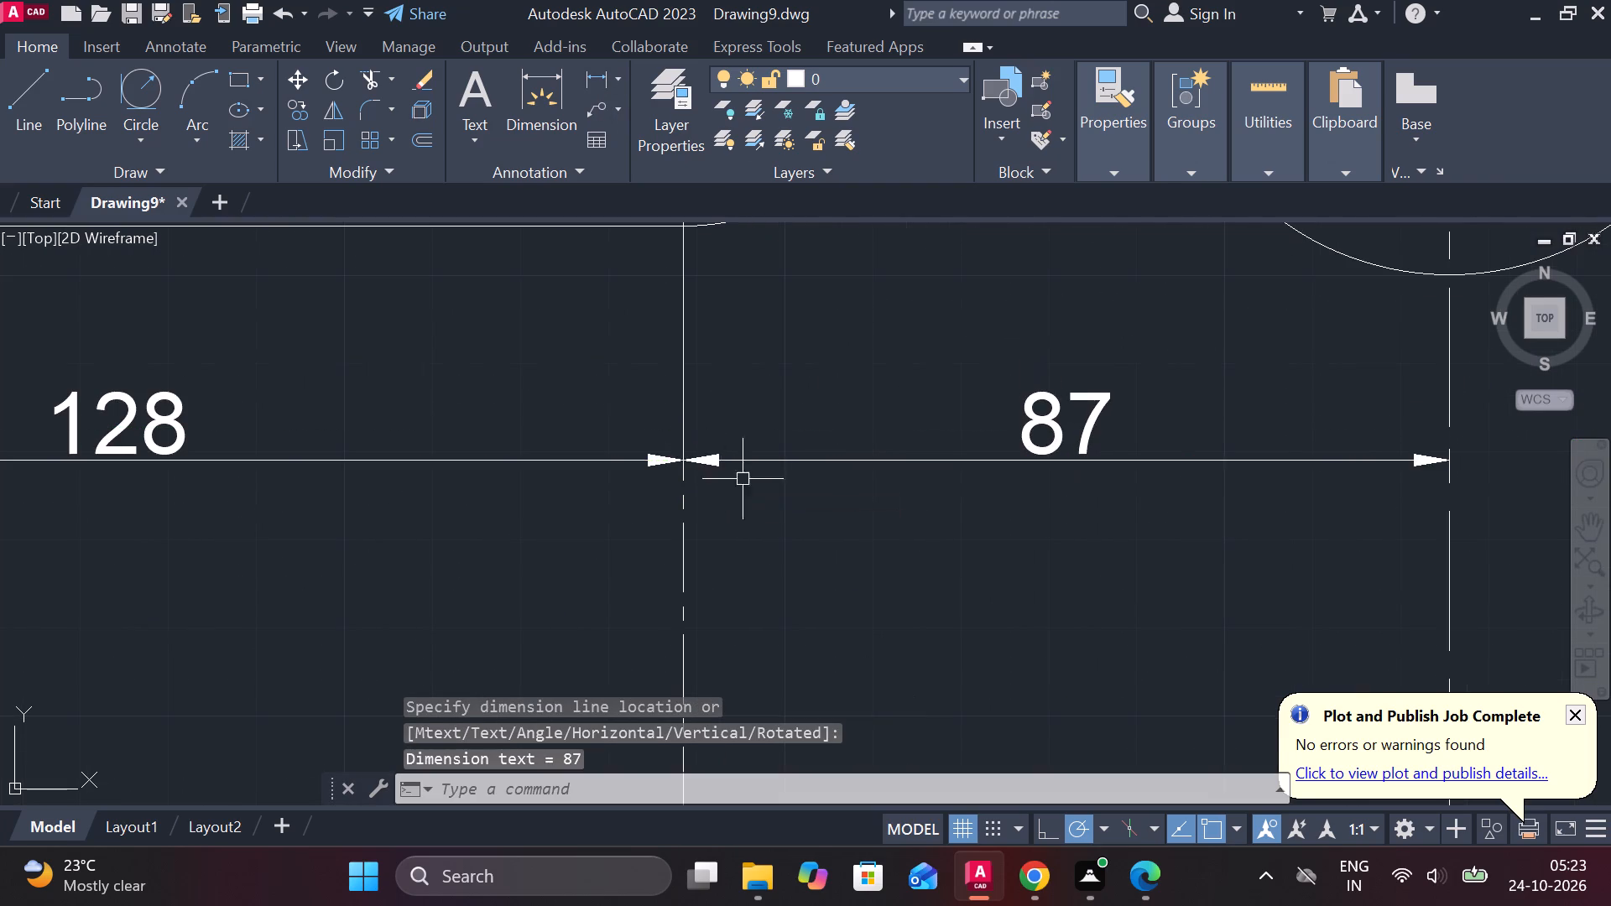
Add a vertical linear dimension of the boss's full height, placed to the right of the lower view.
scroll(870, 491, down, 3)
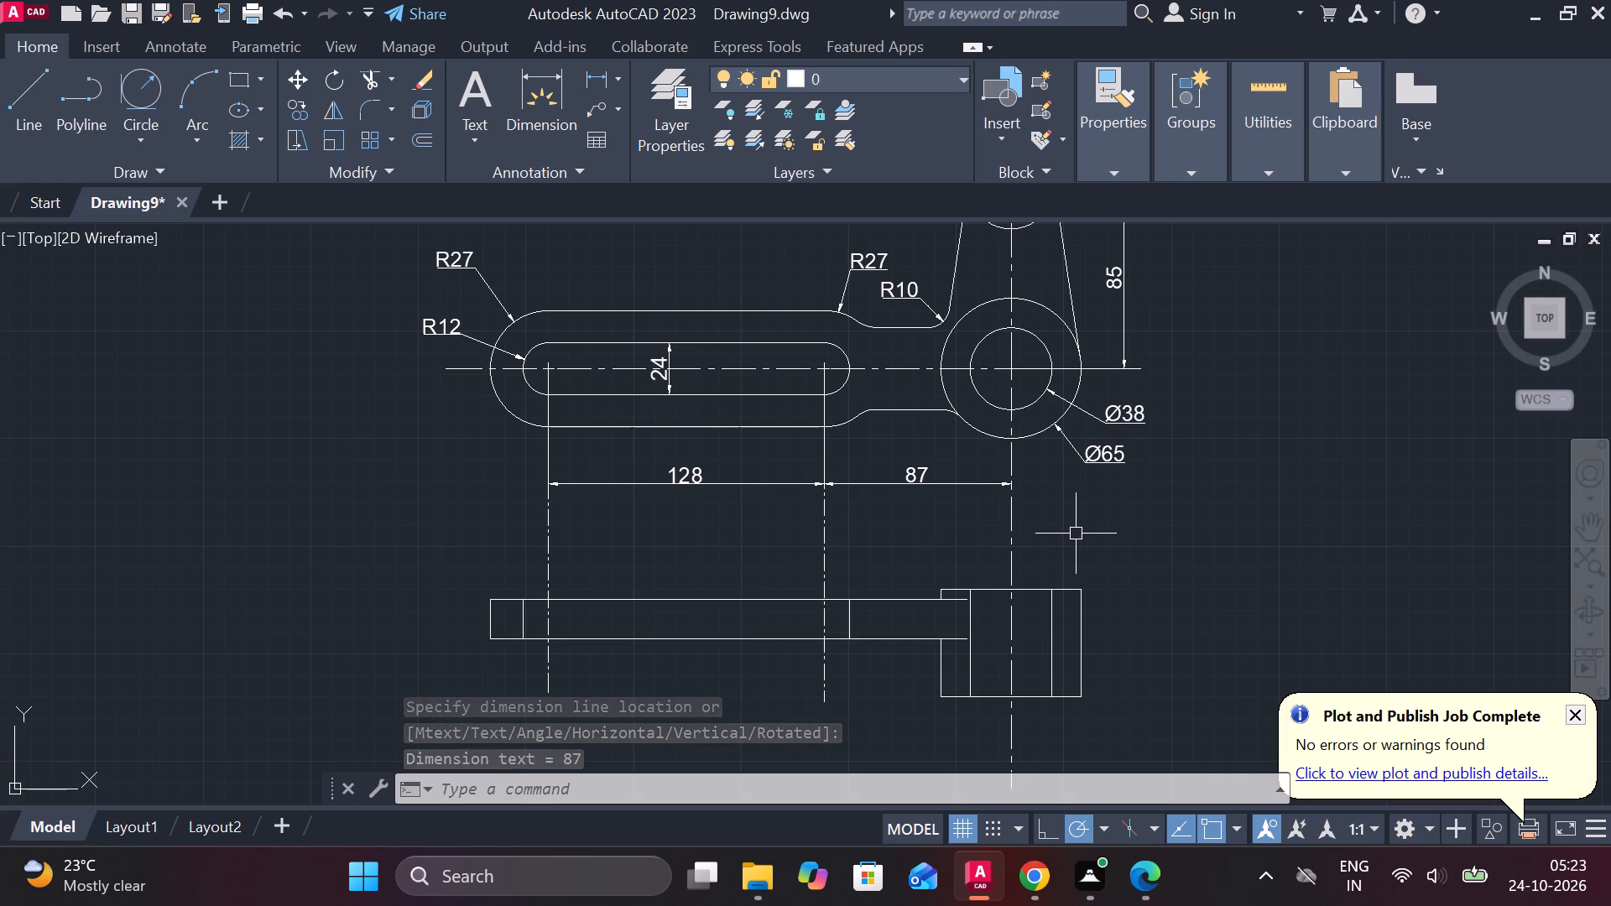
scroll(1143, 589, up, 1)
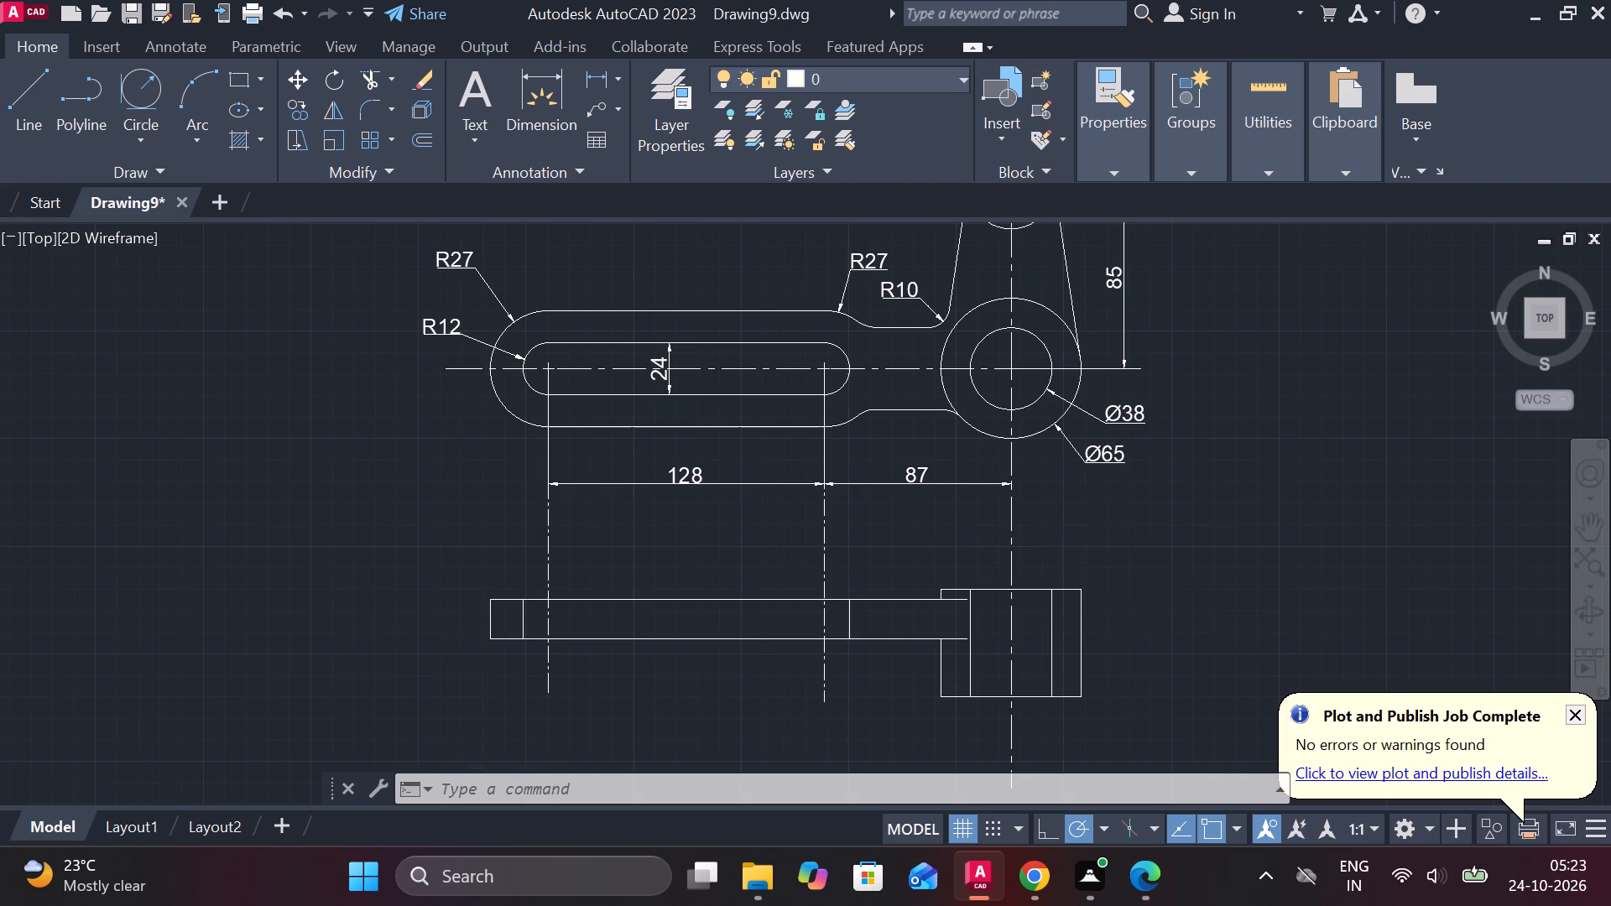
middle_drag(1125, 566, 1048, 482)
key(space)
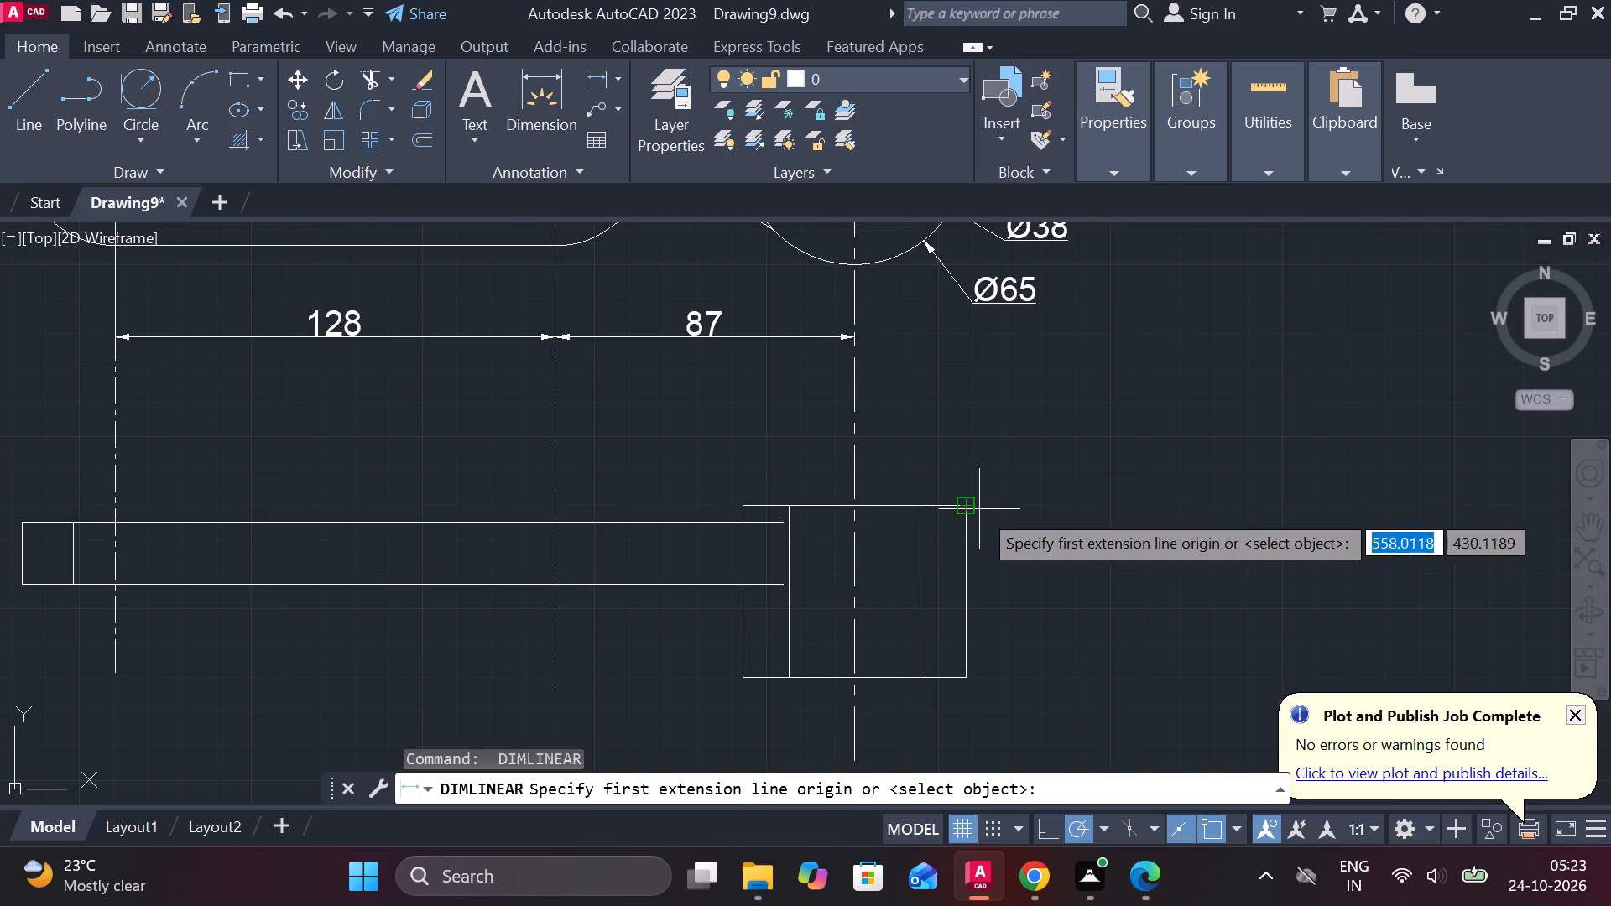
click(979, 509)
click(966, 685)
click(1039, 596)
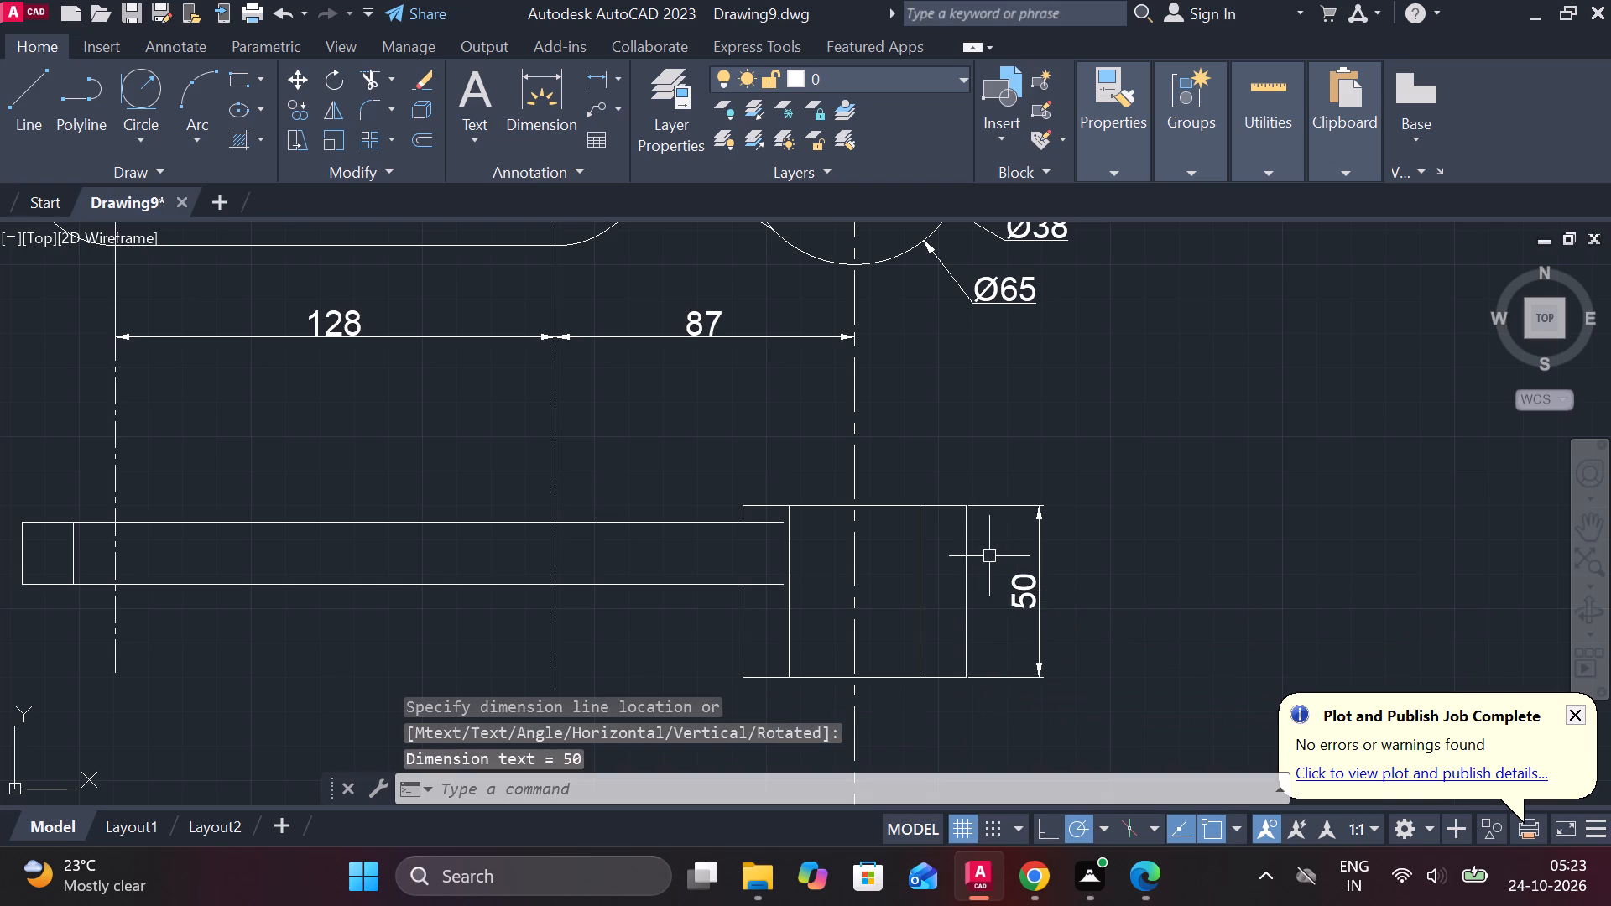
Add a horizontal linear dimension across the two bore lines, placed below the boss in the lower view.
key(space)
click(799, 689)
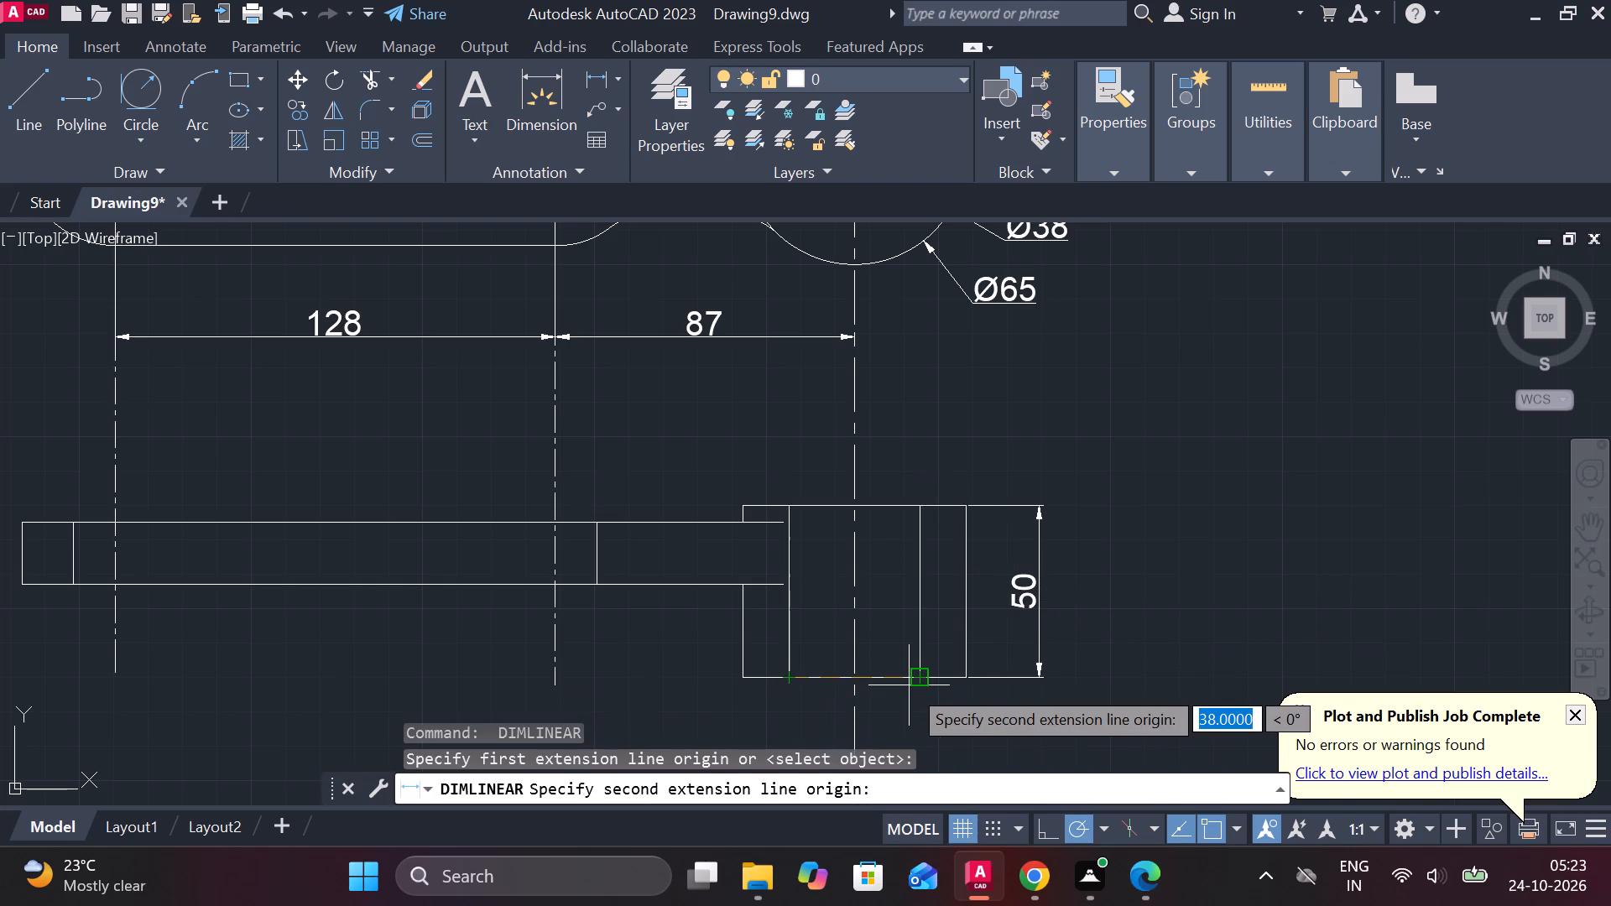
click(909, 685)
middle_drag(911, 686, 885, 524)
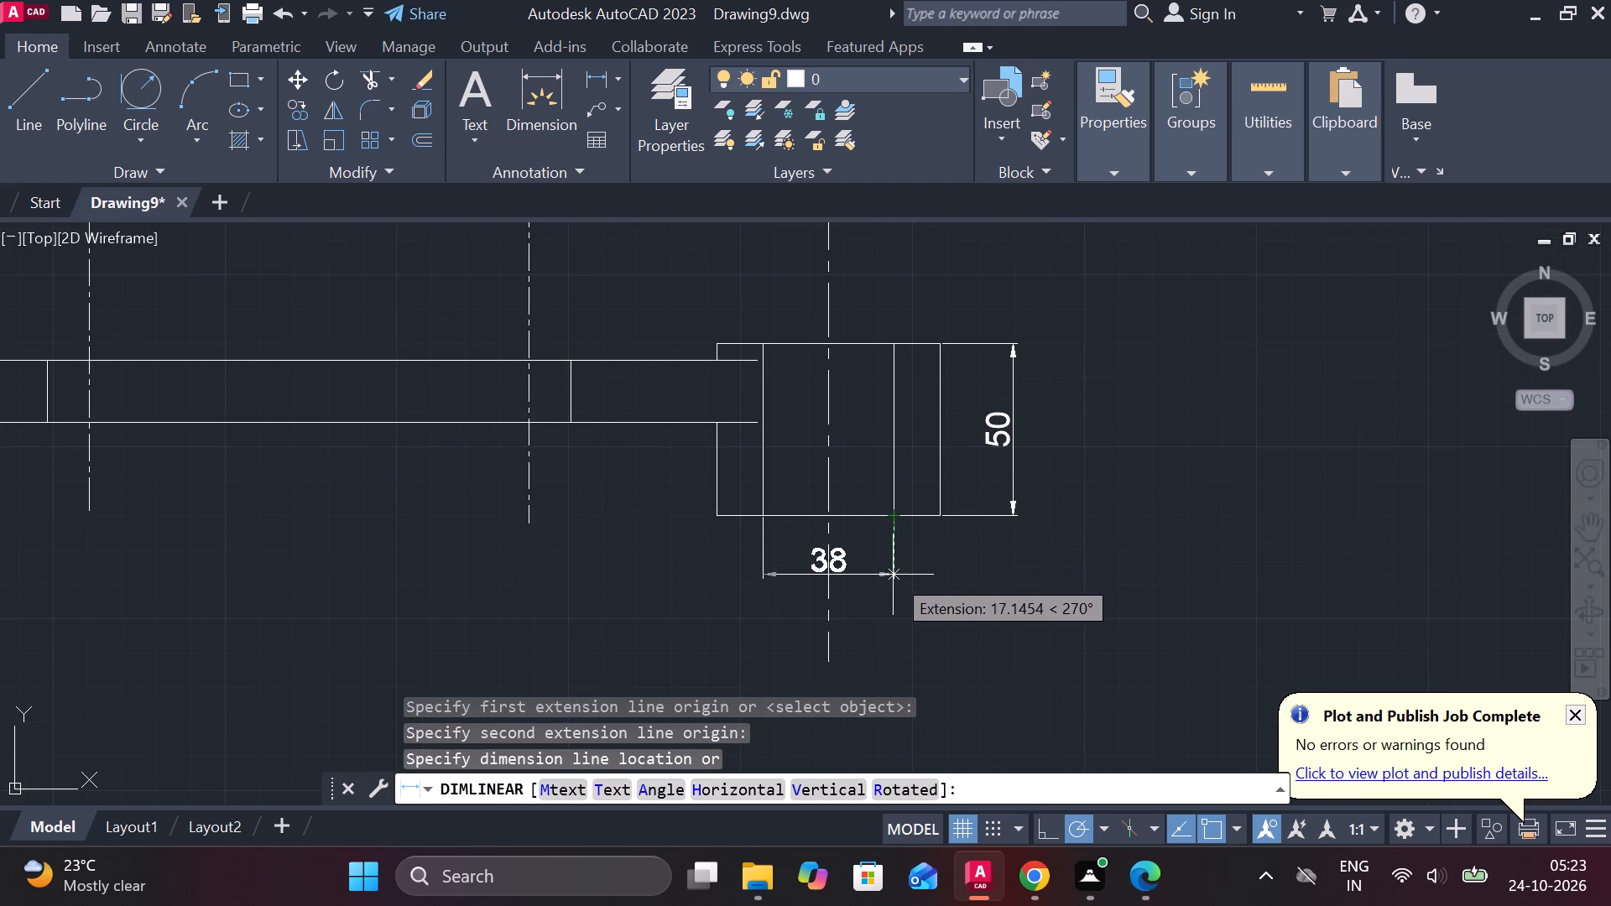
click(893, 575)
Dimension the vertical offset between the boss's top edge and the arm's upper edge, just left of the boss.
scroll(720, 404, up, 1)
middle_drag(742, 419, 782, 545)
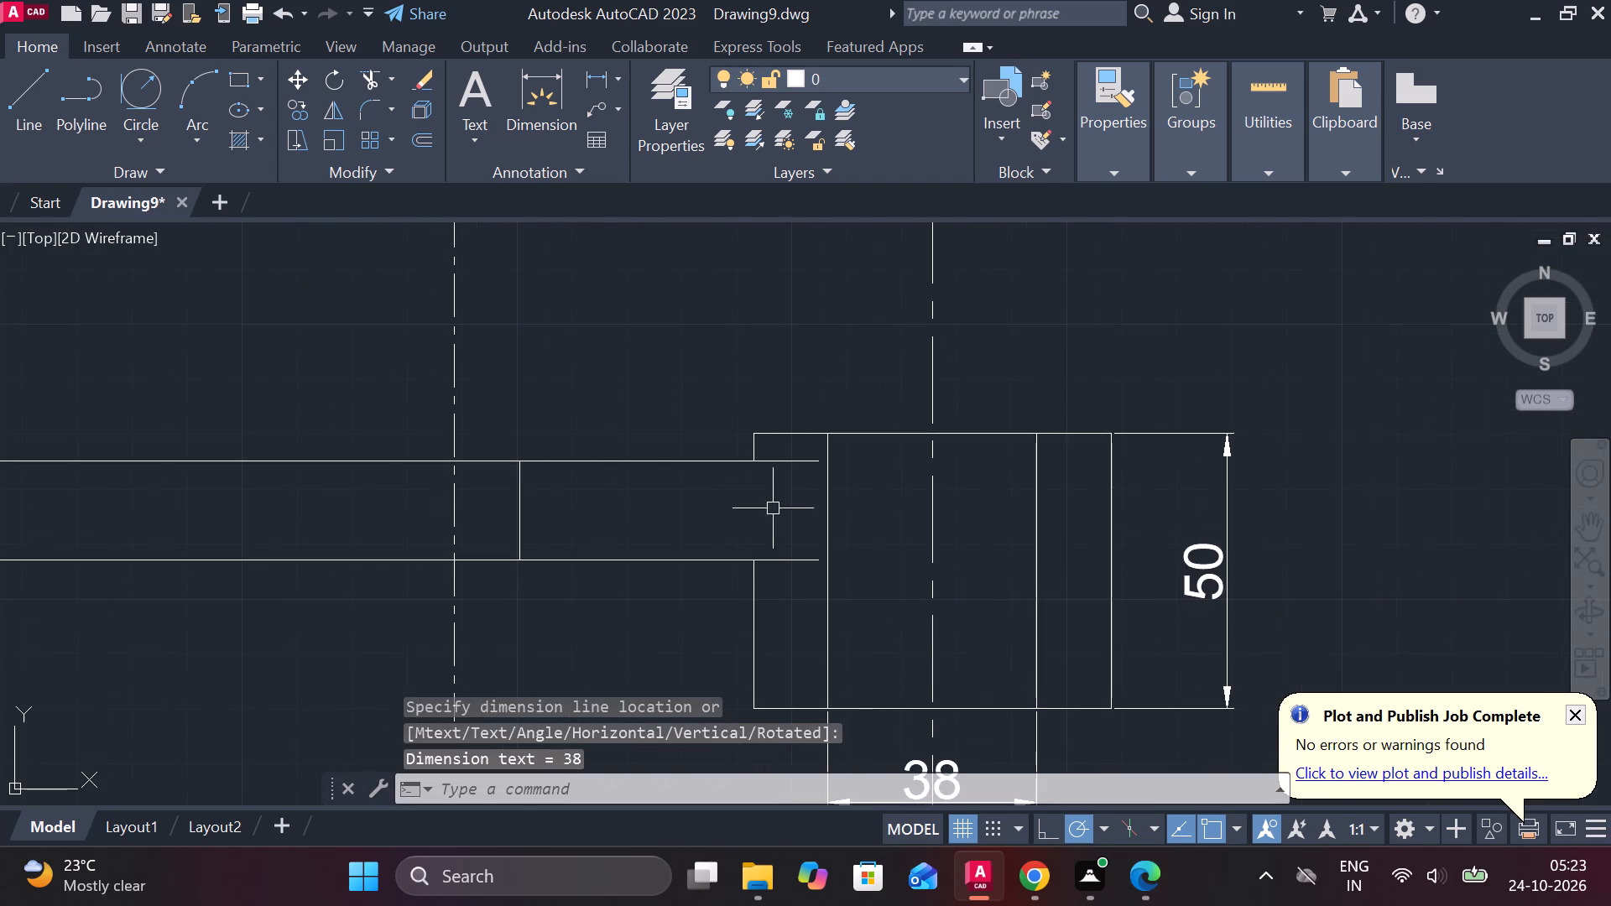
key(space)
click(743, 423)
click(756, 466)
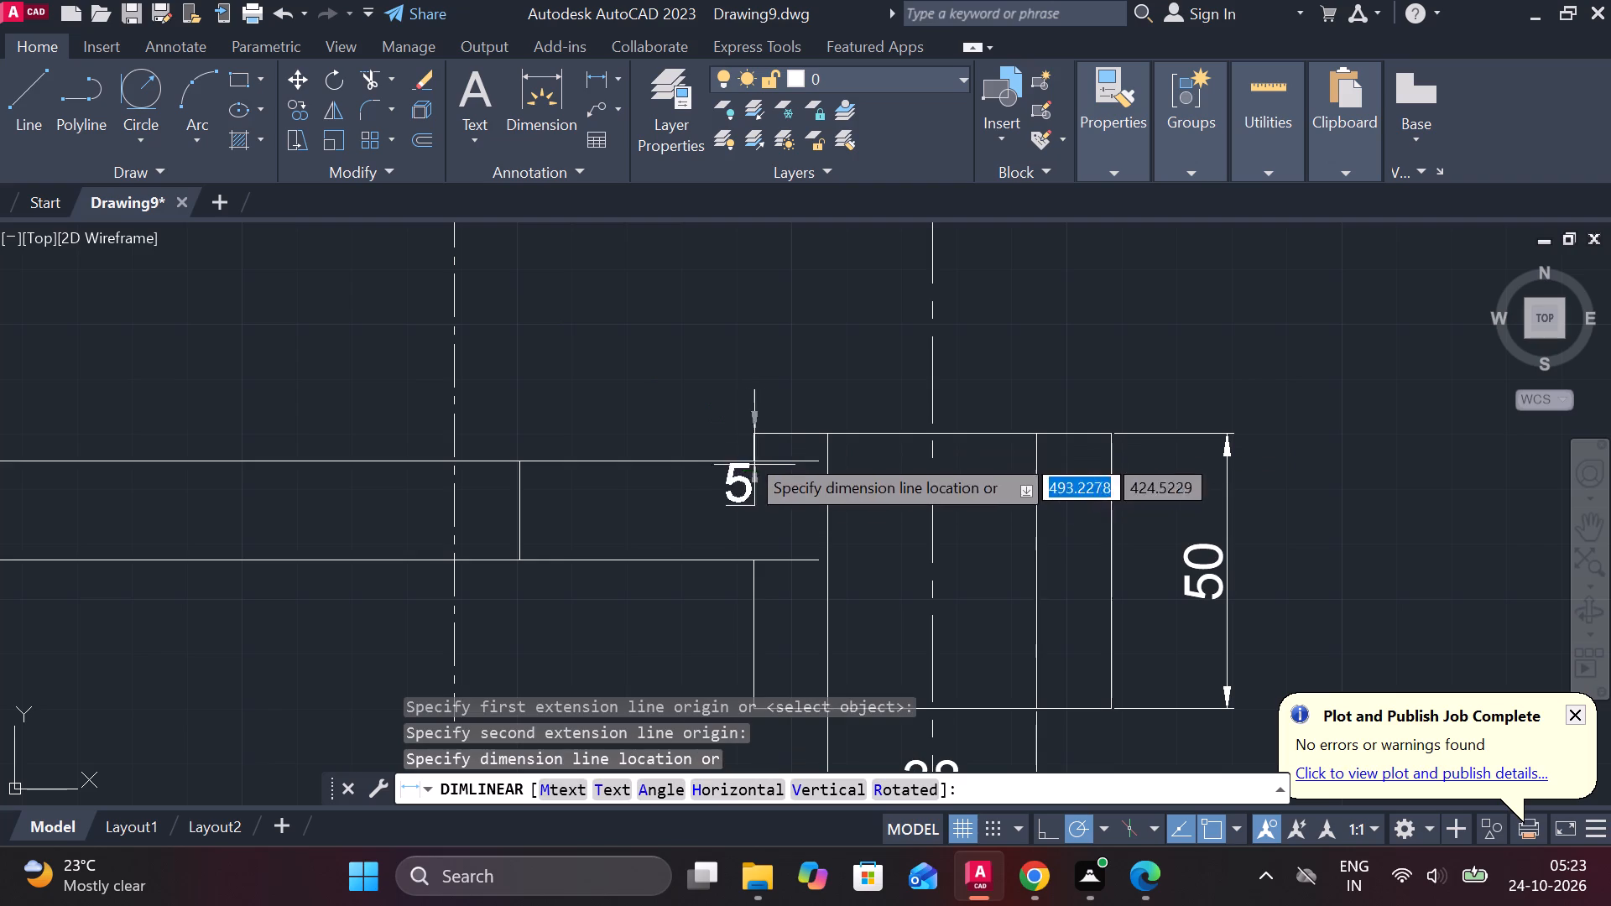
click(730, 375)
Move the text of the 5 offset dimension above its upper arrow, clear of the arm.
click(732, 482)
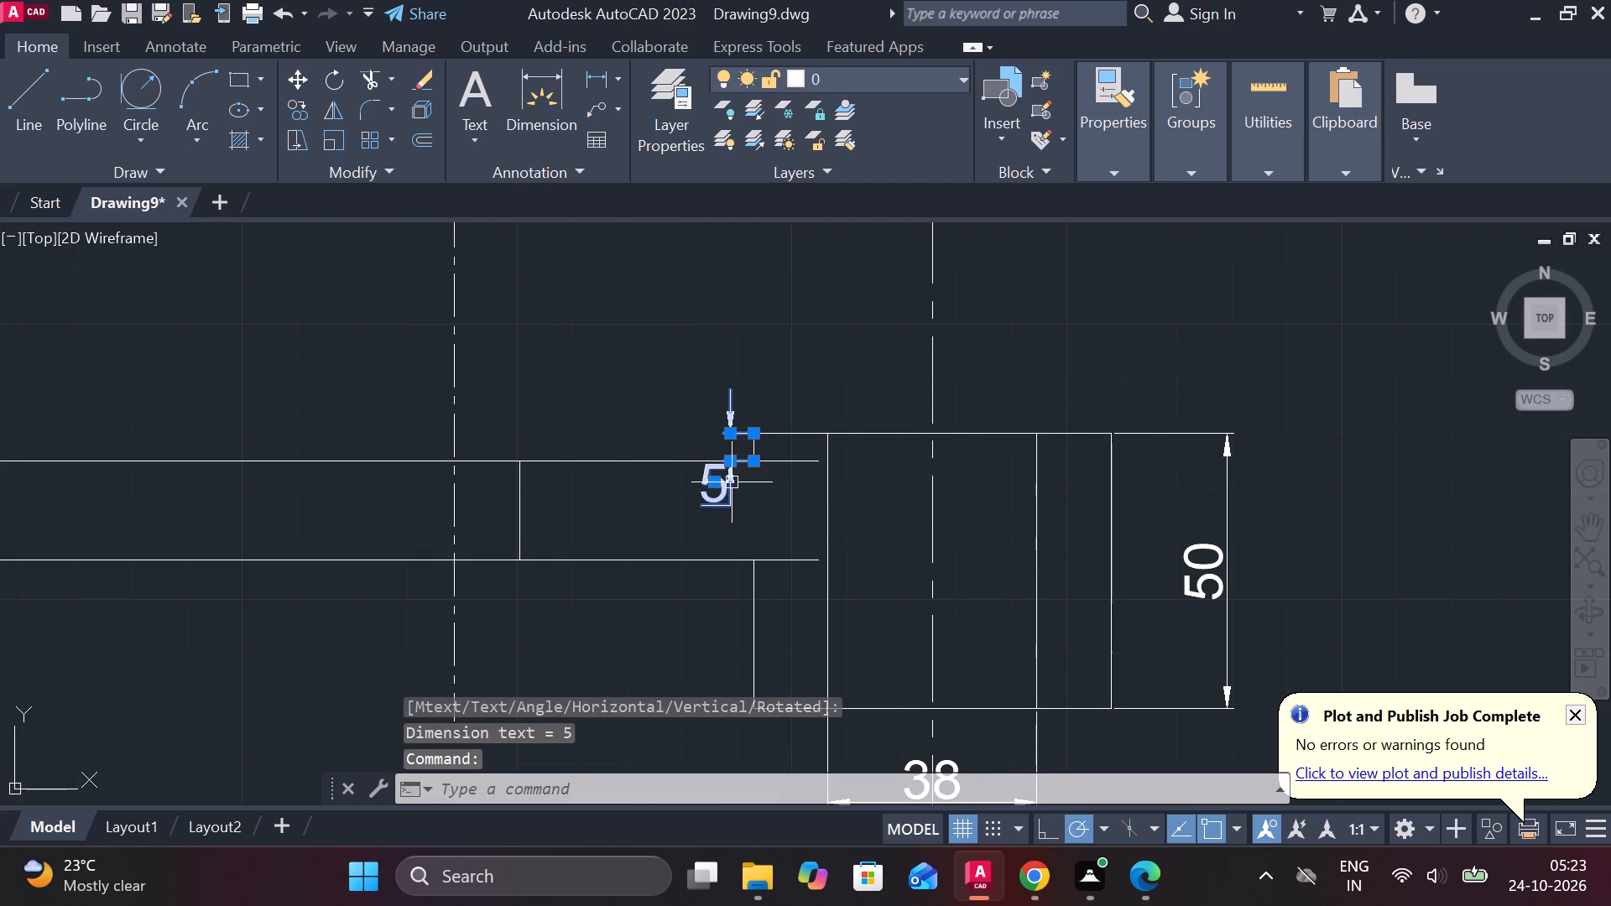
click(716, 479)
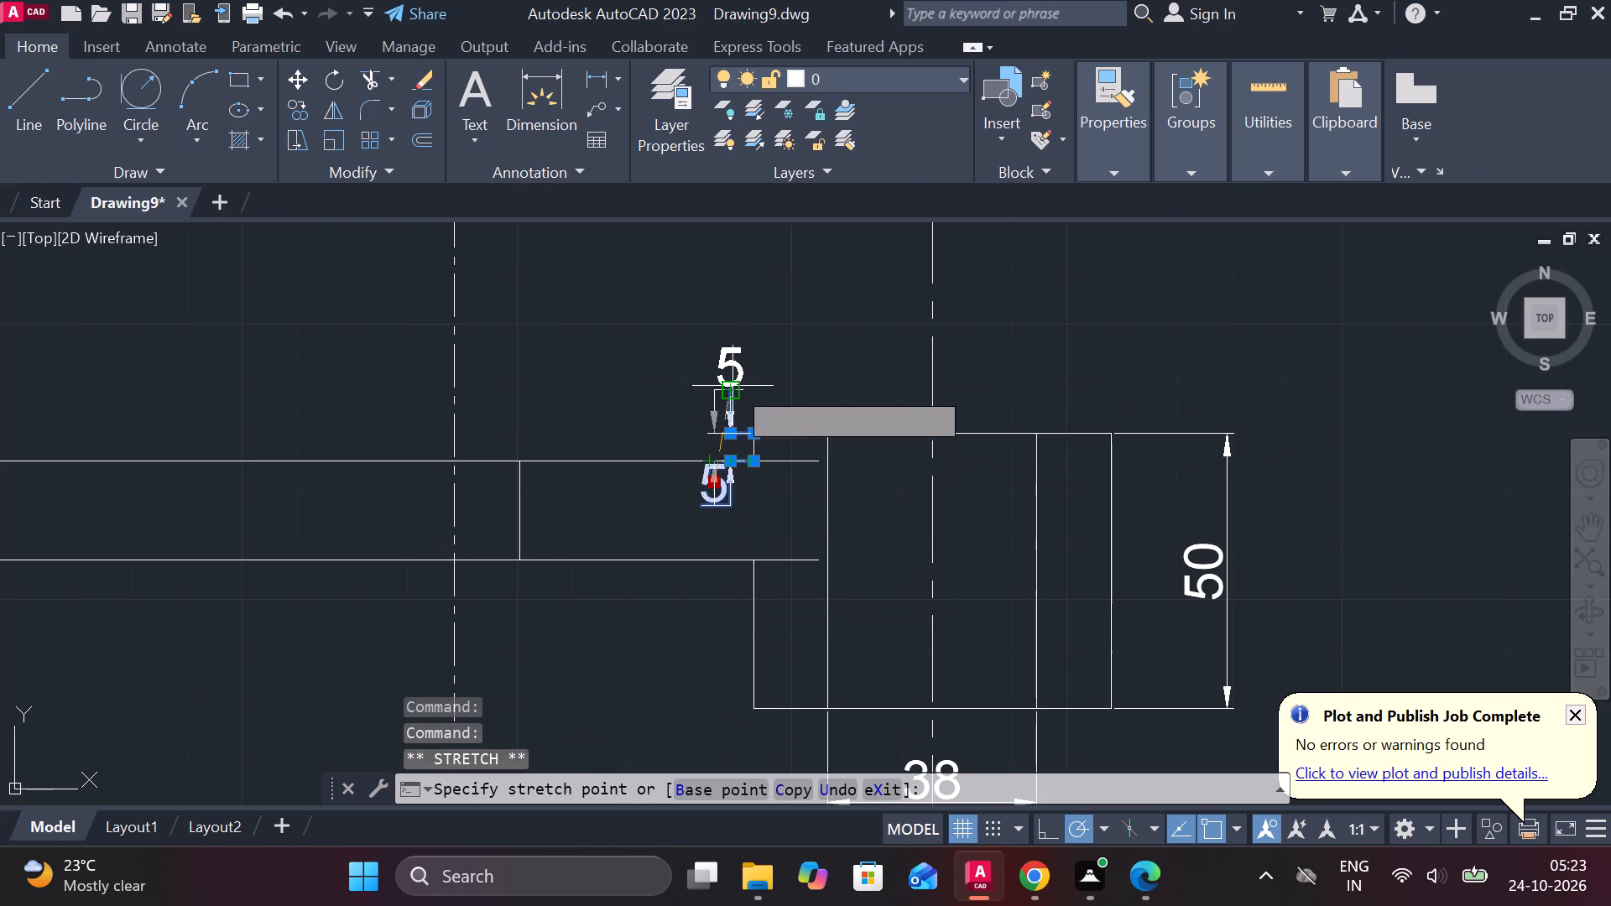
click(733, 386)
key(Escape)
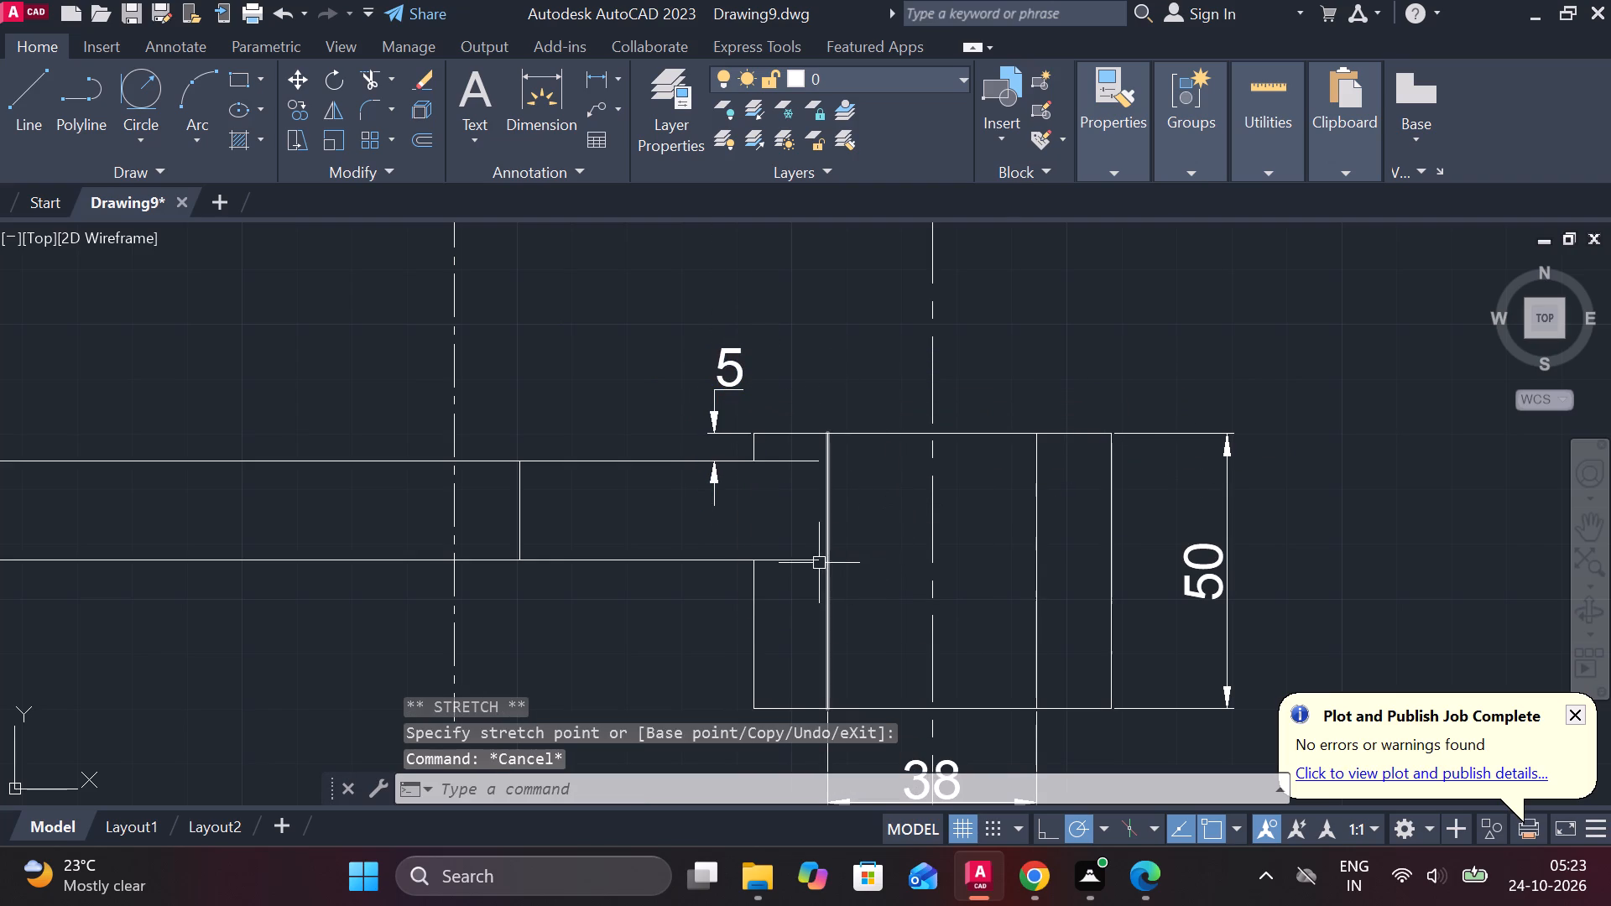
Add a vertical linear dimension of the arm's thickness between its upper and lower edges, left of the boss.
key(space)
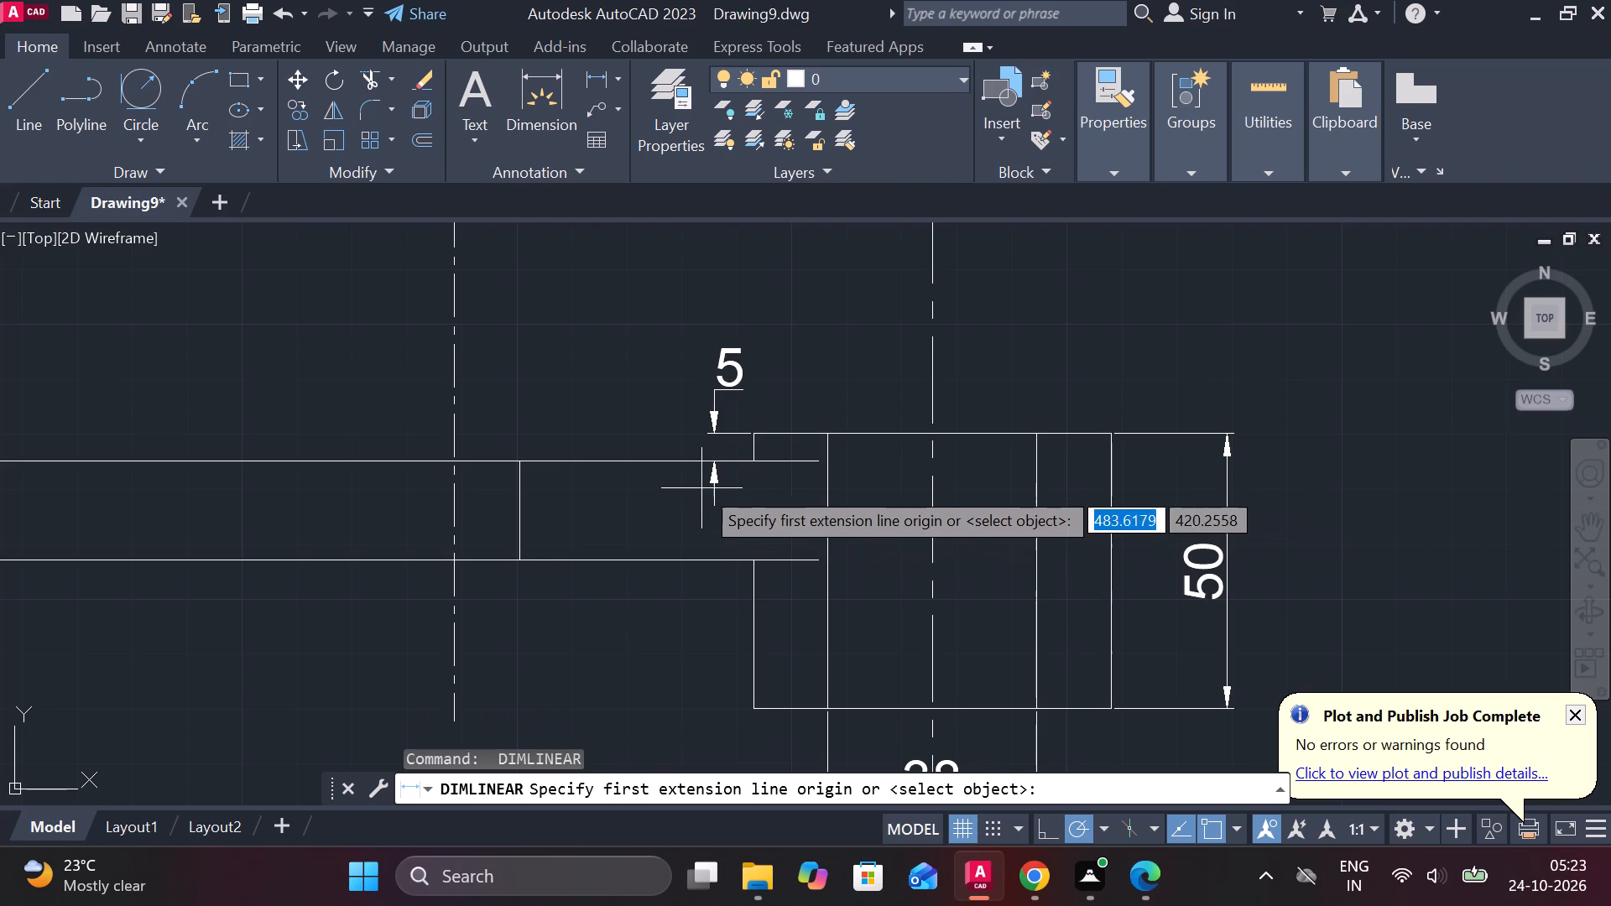
click(680, 469)
click(680, 555)
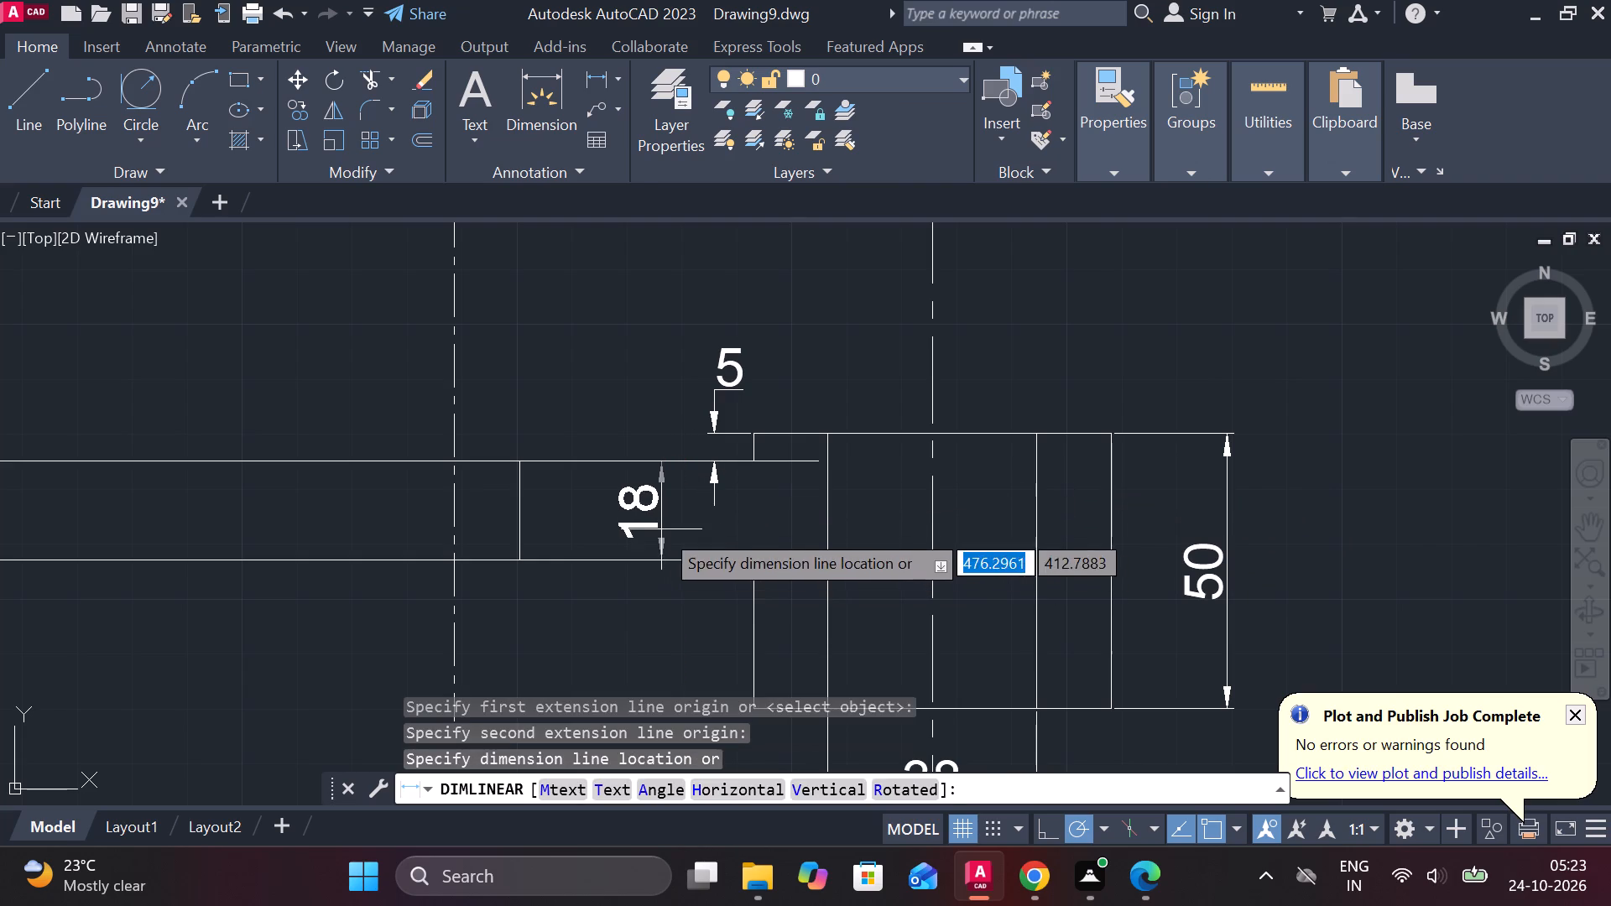
click(661, 529)
Add a vertical linear dimension from the arm's lower edge to the boss's bottom edge, in line below the 18 dimension.
key(space)
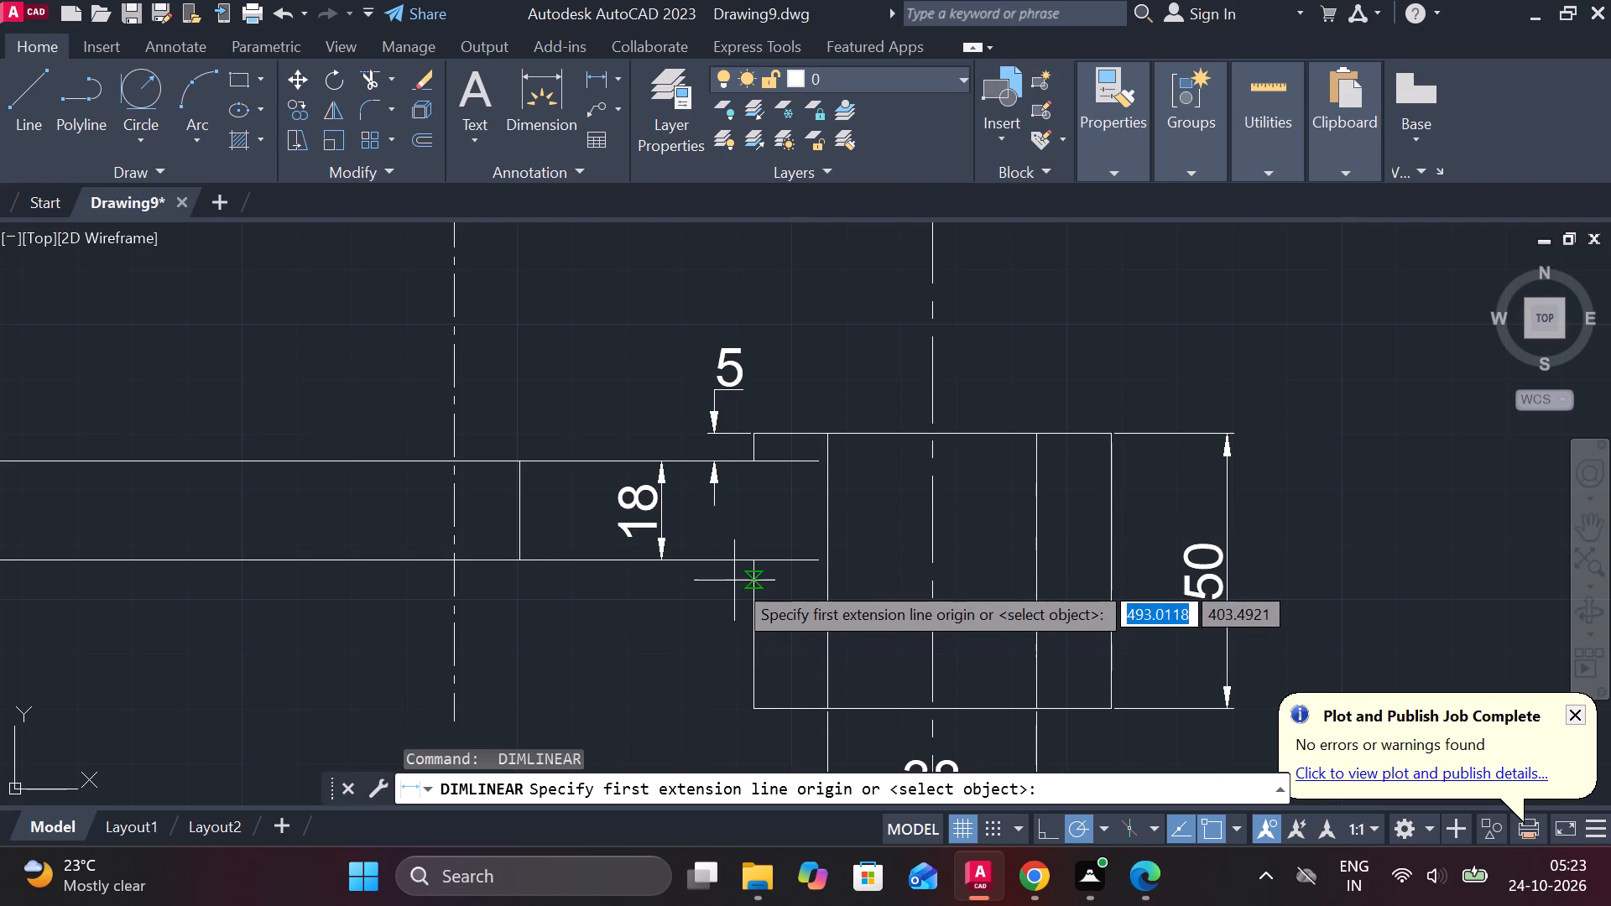
click(730, 572)
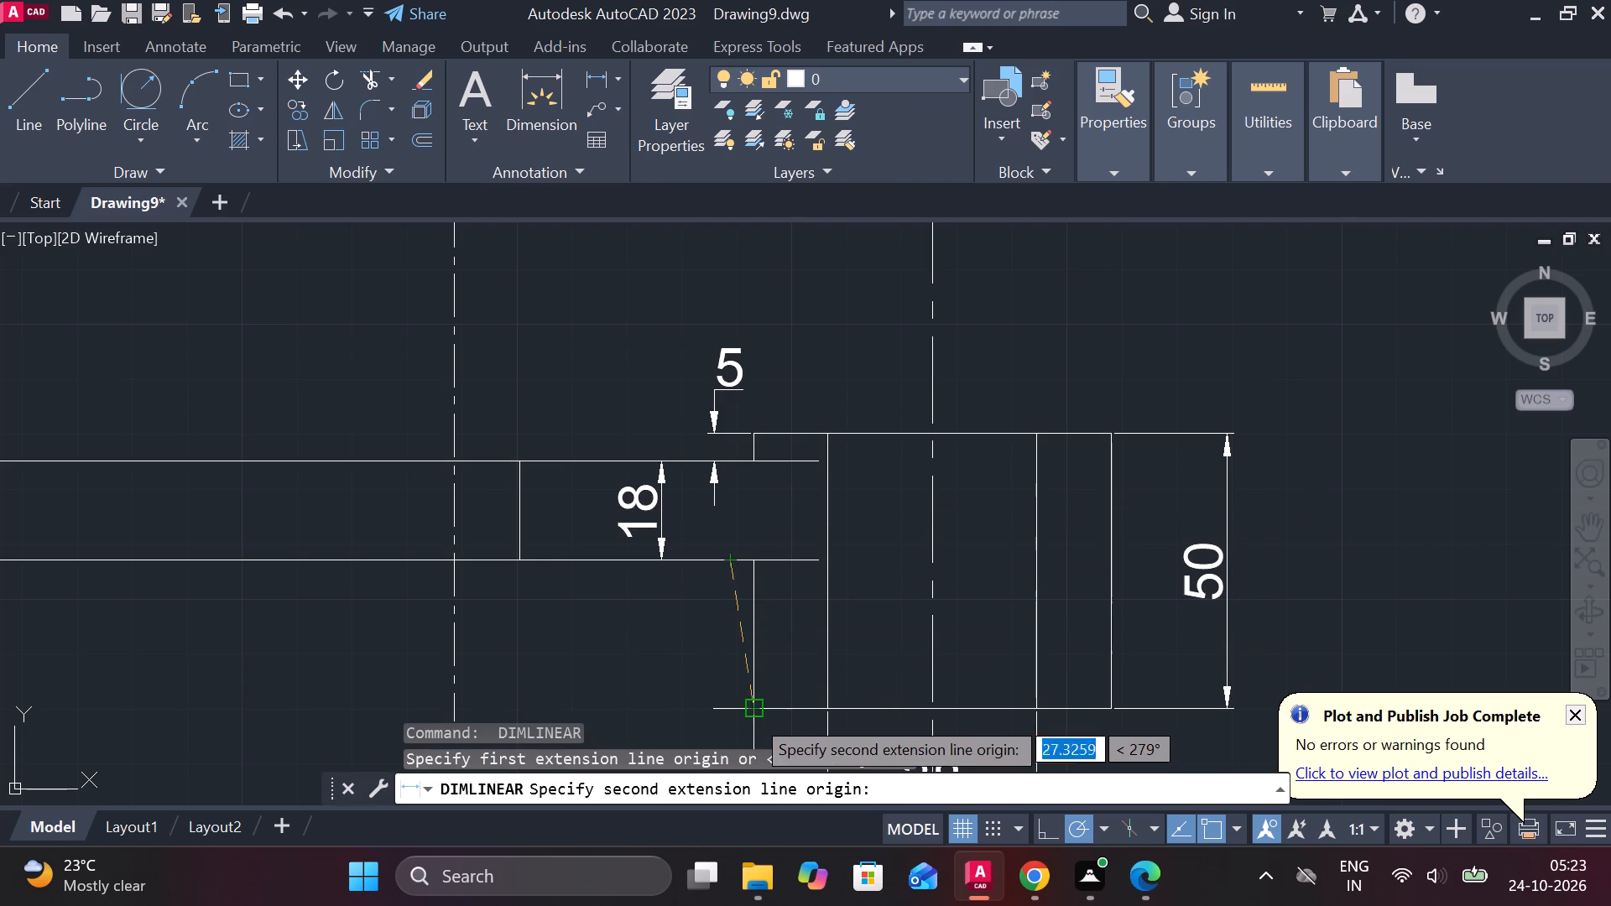
click(752, 716)
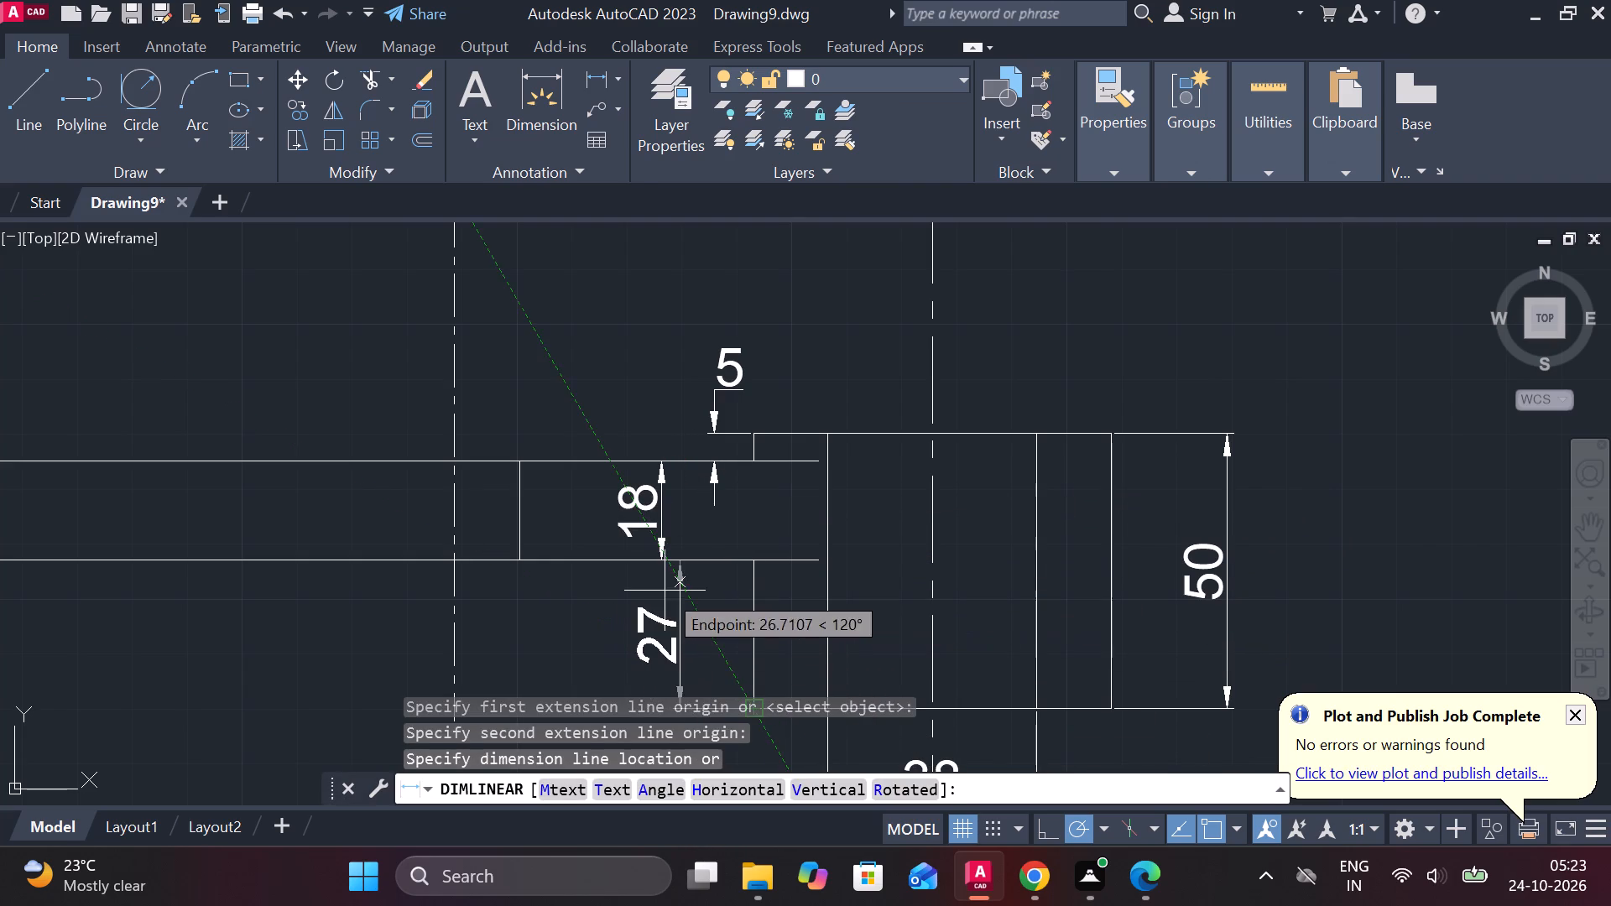
click(652, 580)
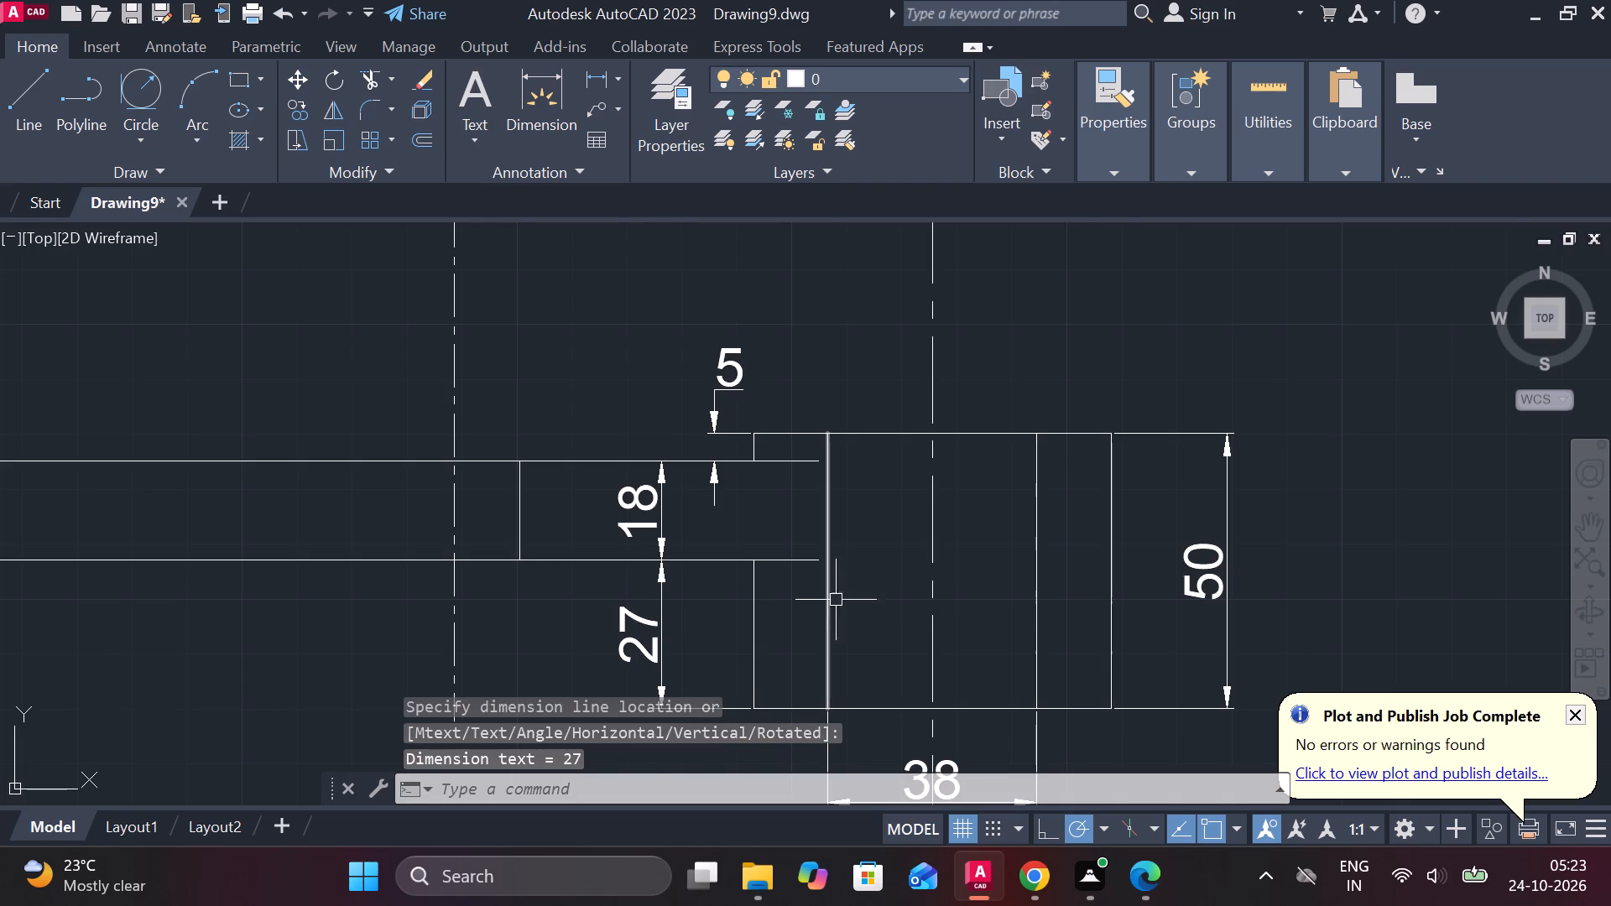
Hatch the lower view's cut areas with ANSI31: the arm's far end, the arm section joining the boss, and the opposite boss wall.
scroll(890, 627, down, 1)
scroll(959, 560, down, 1)
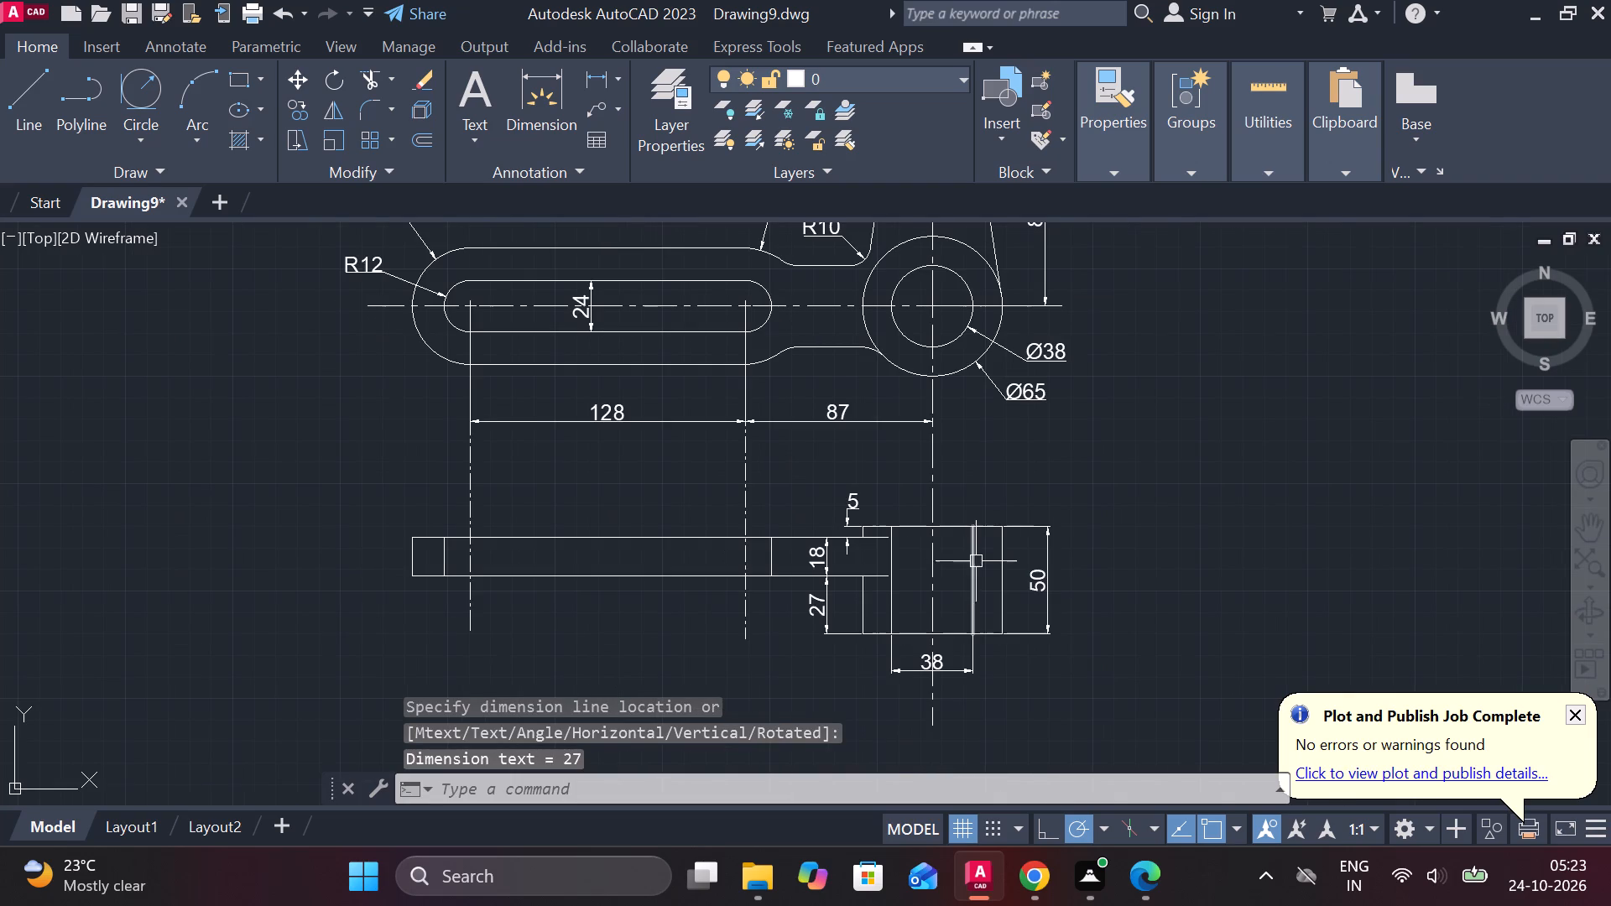
click(242, 134)
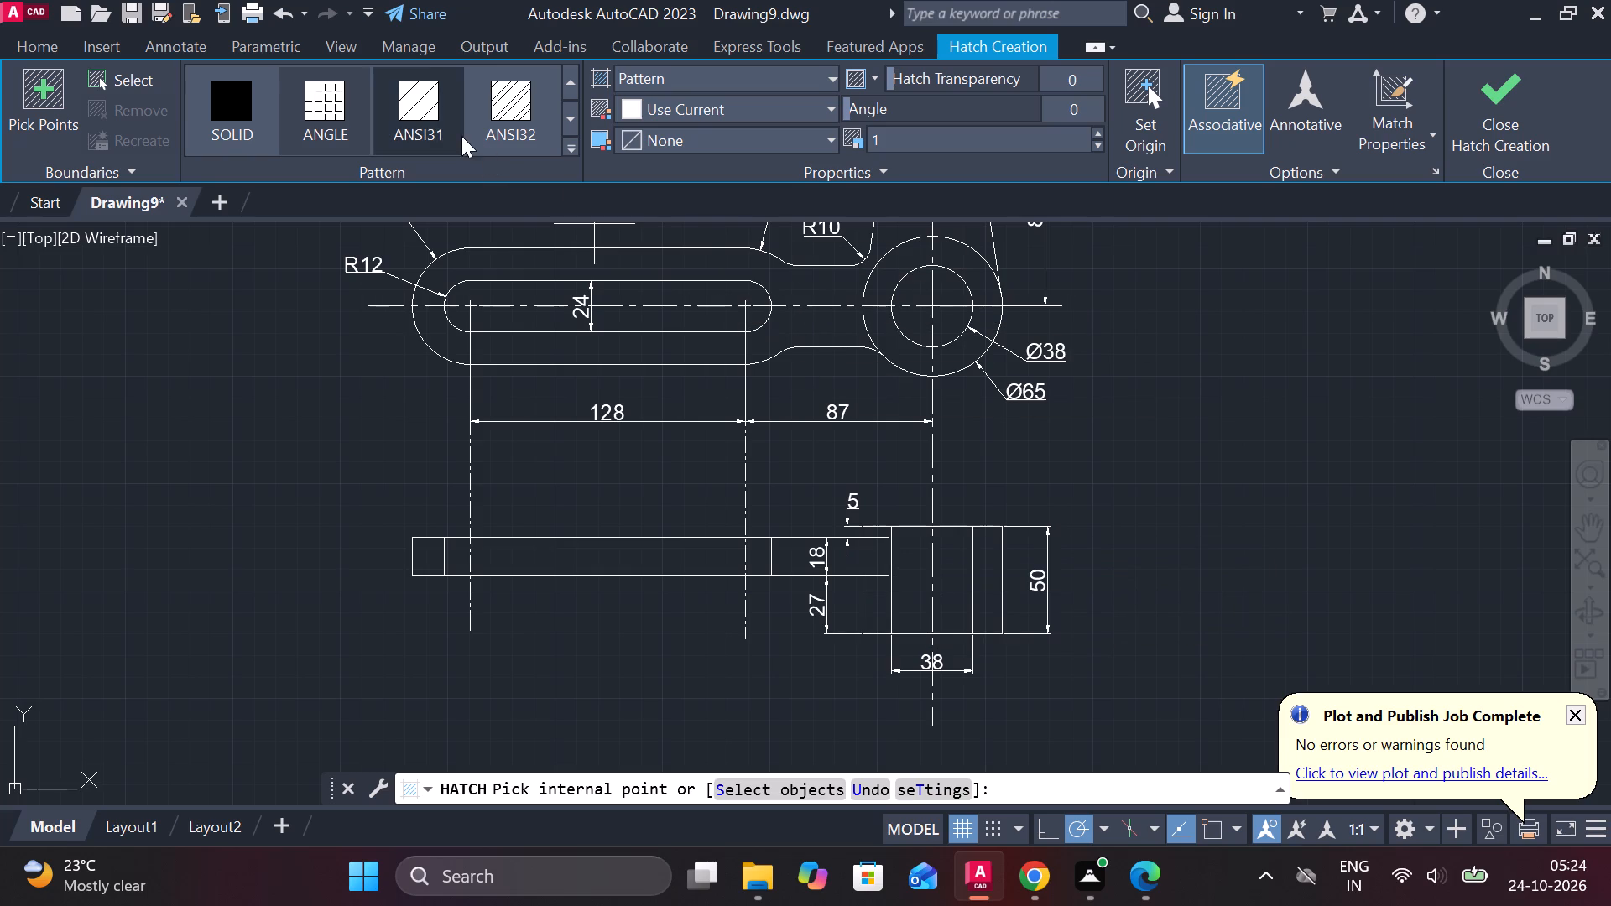
click(436, 123)
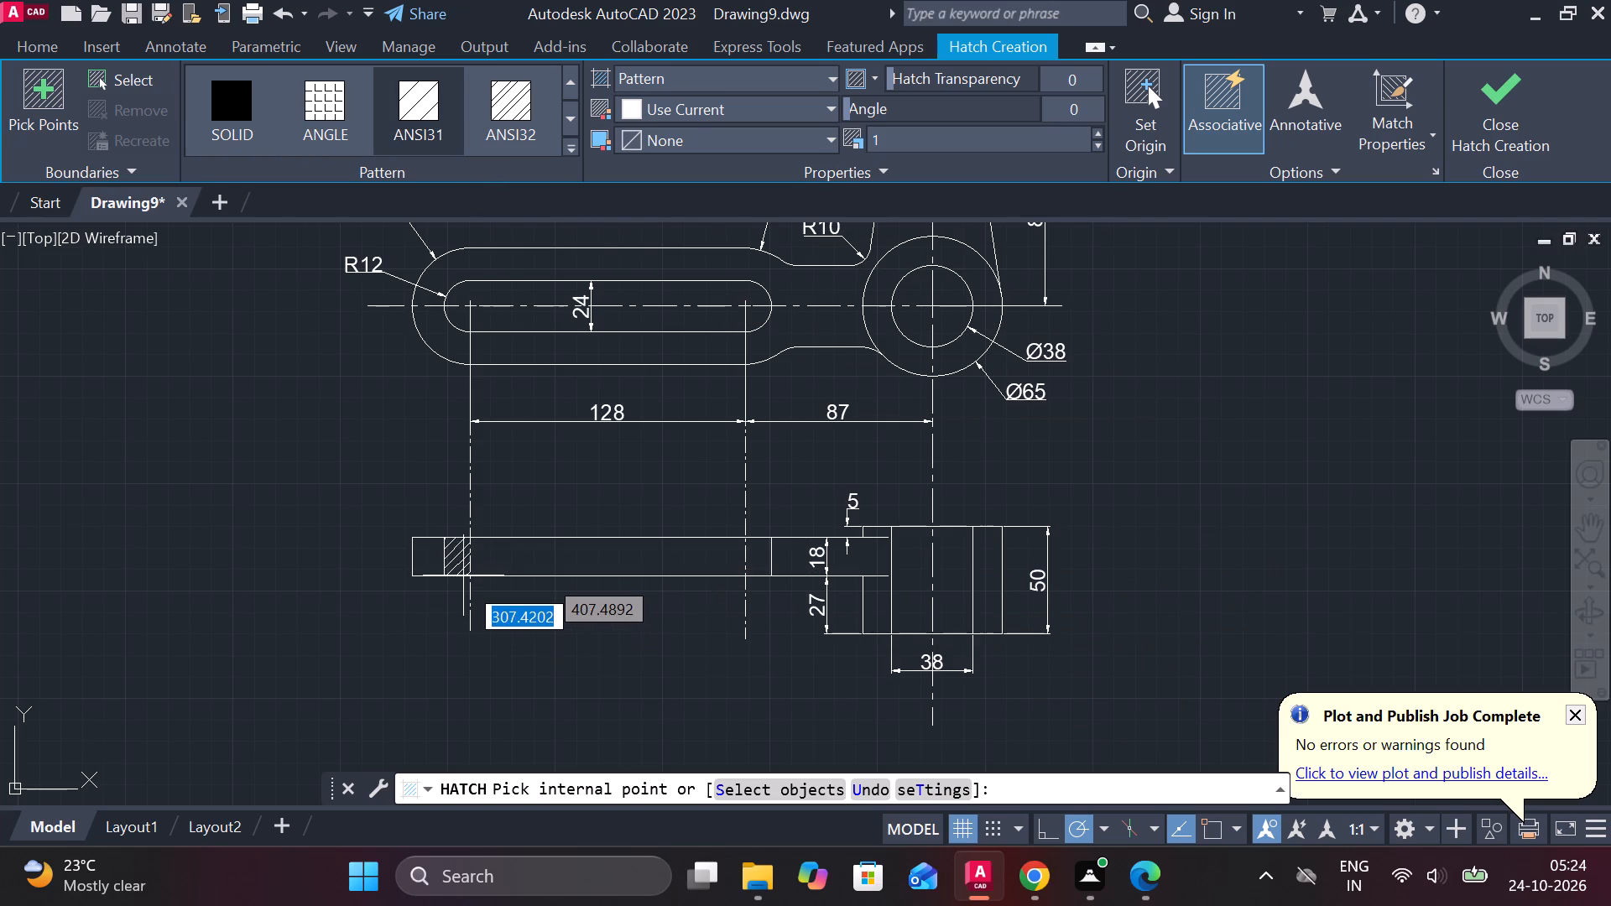
click(787, 550)
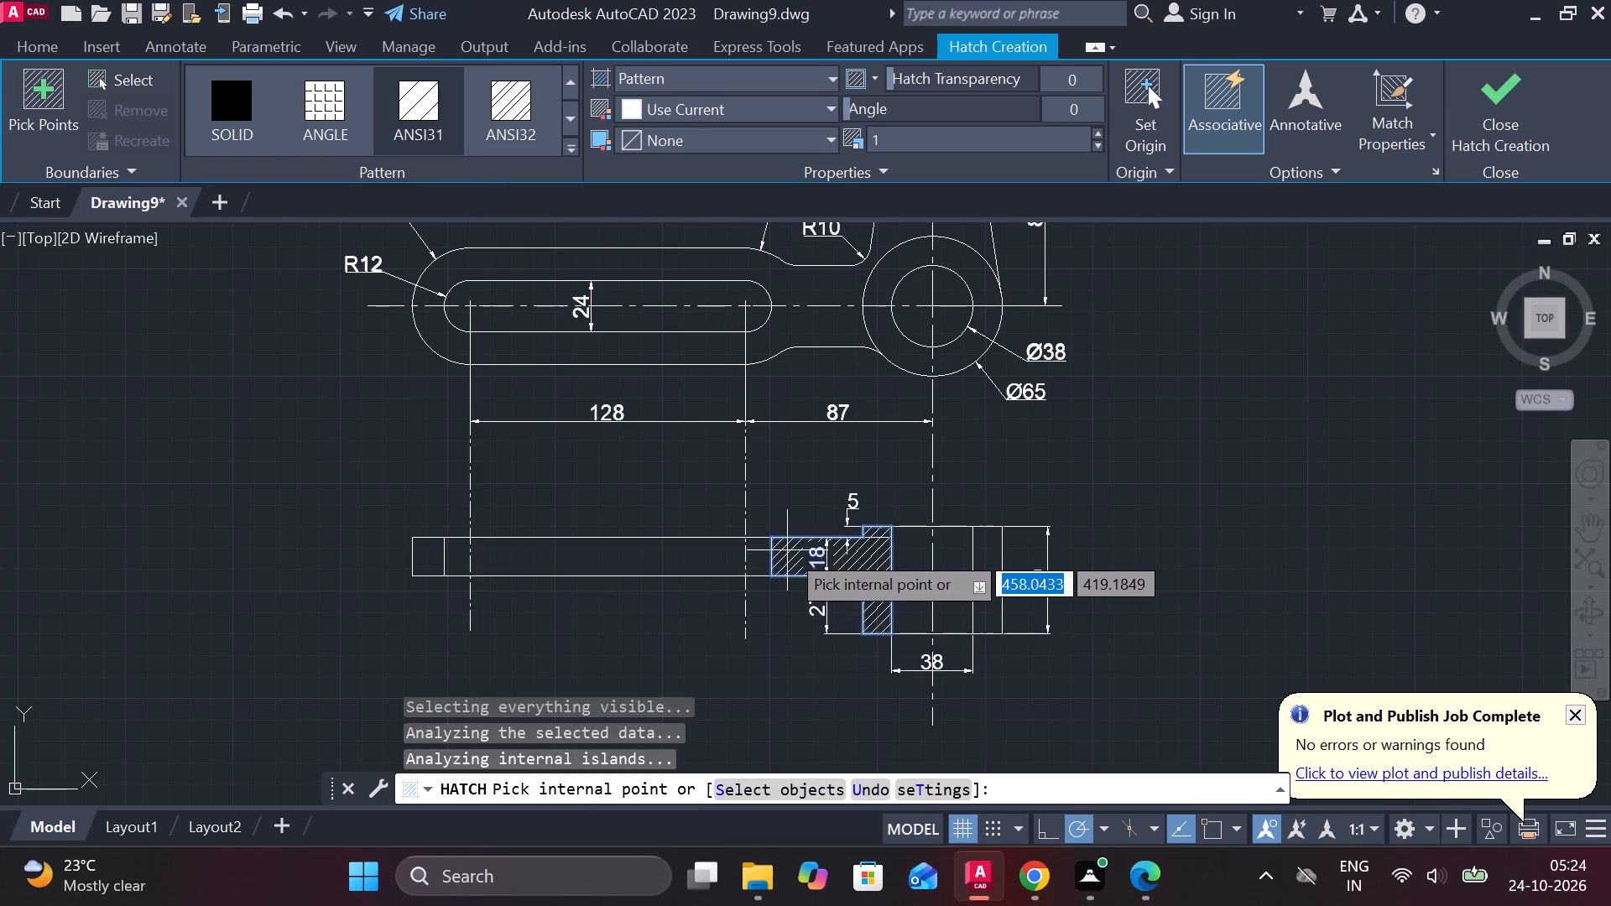
click(988, 570)
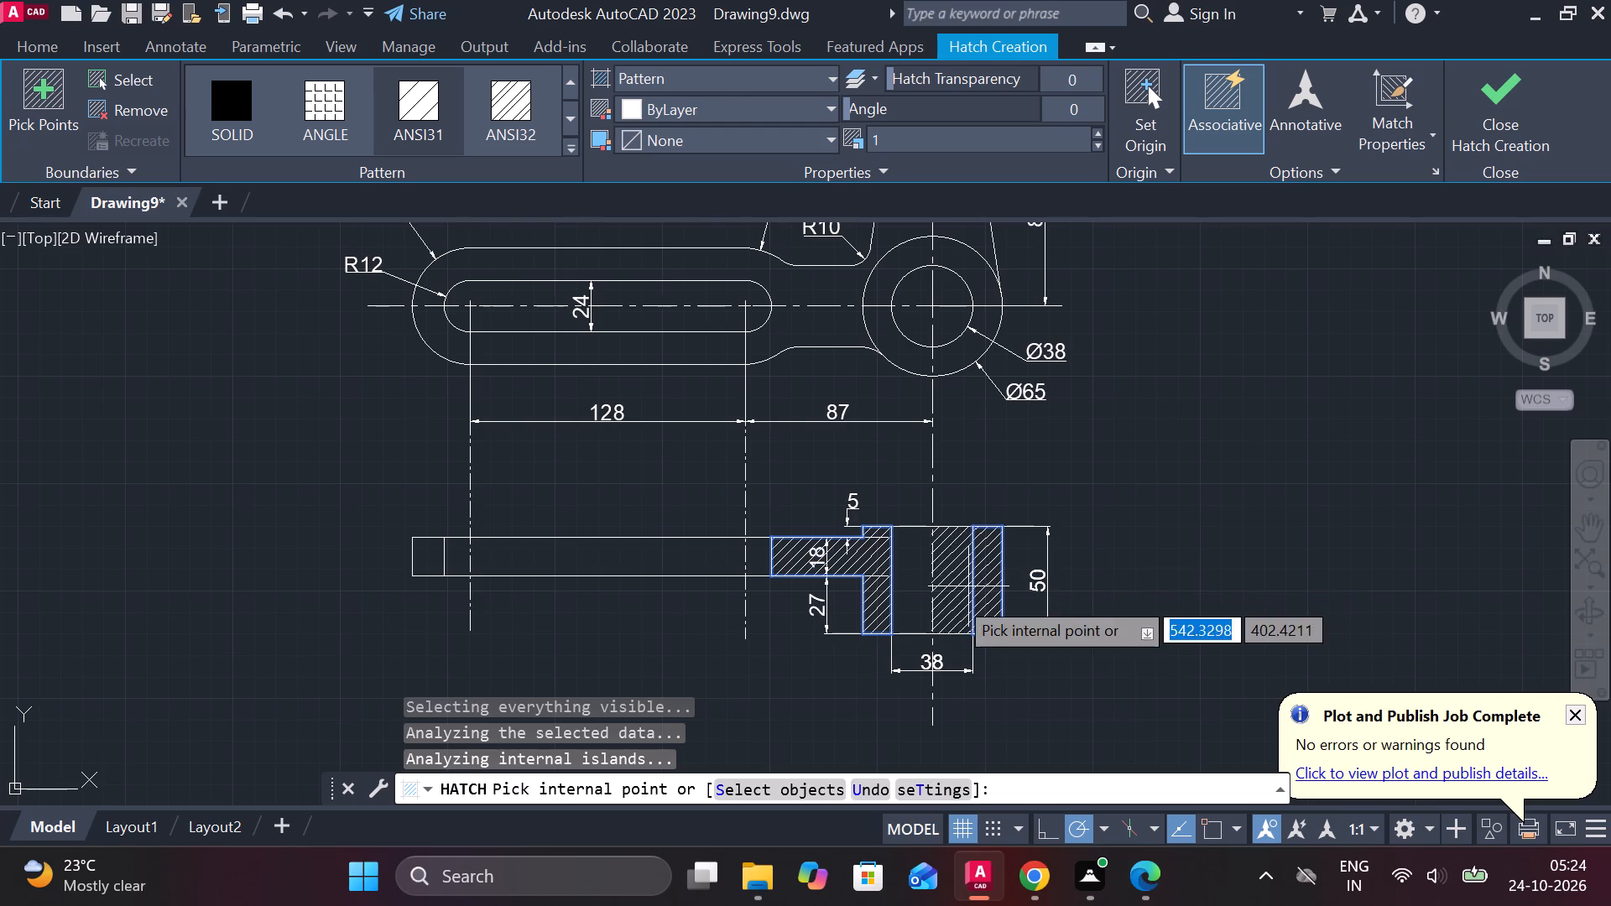
click(424, 563)
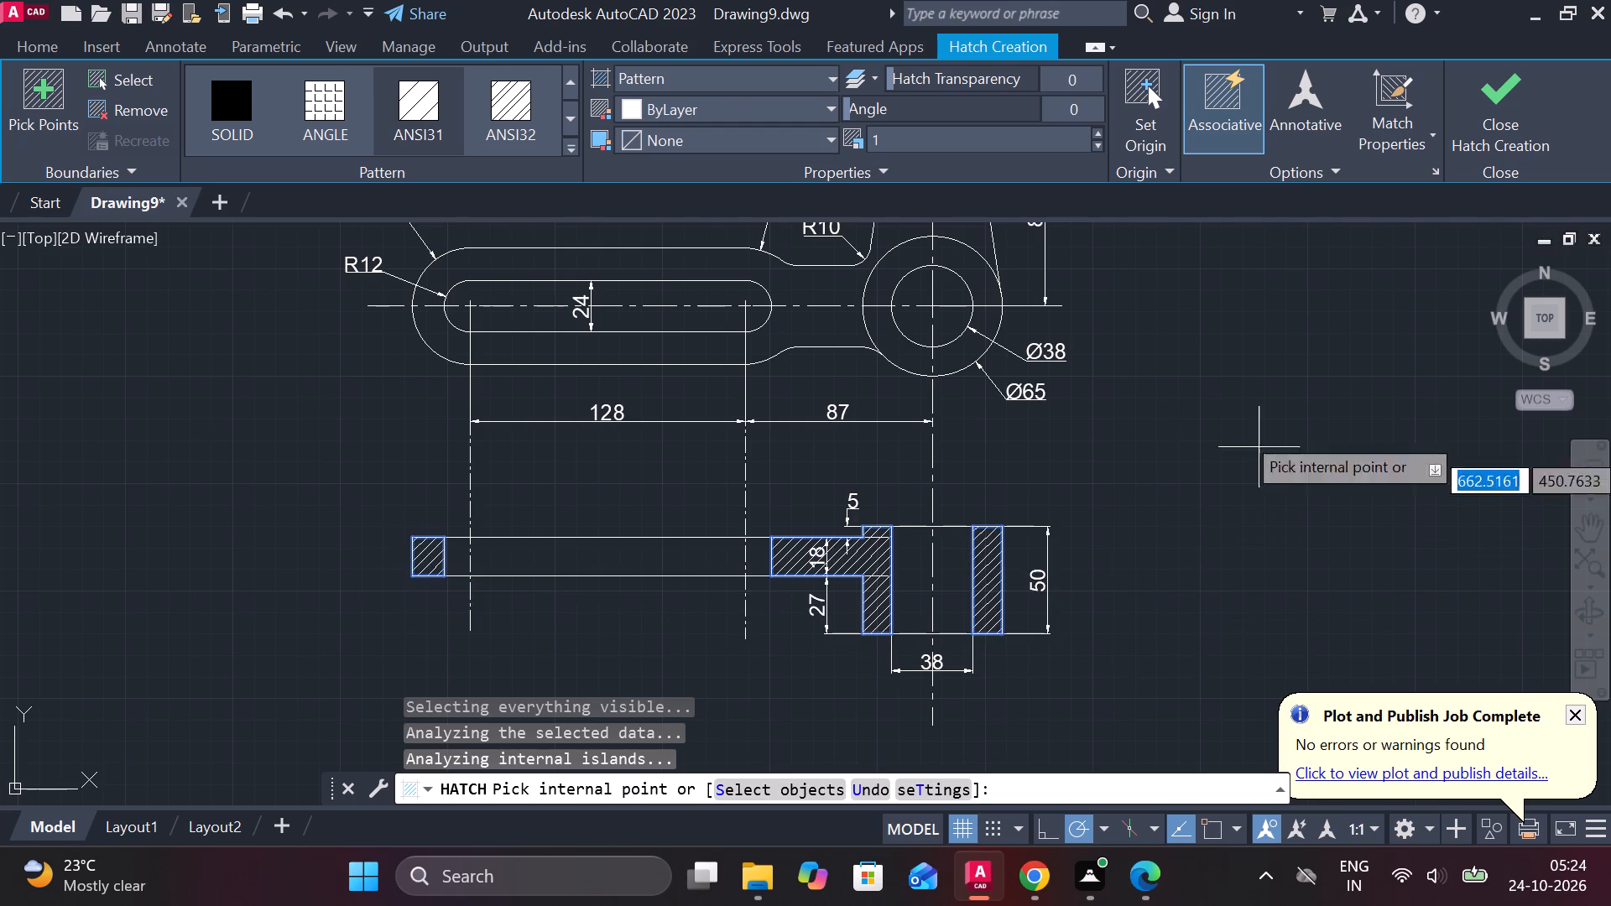
click(1490, 78)
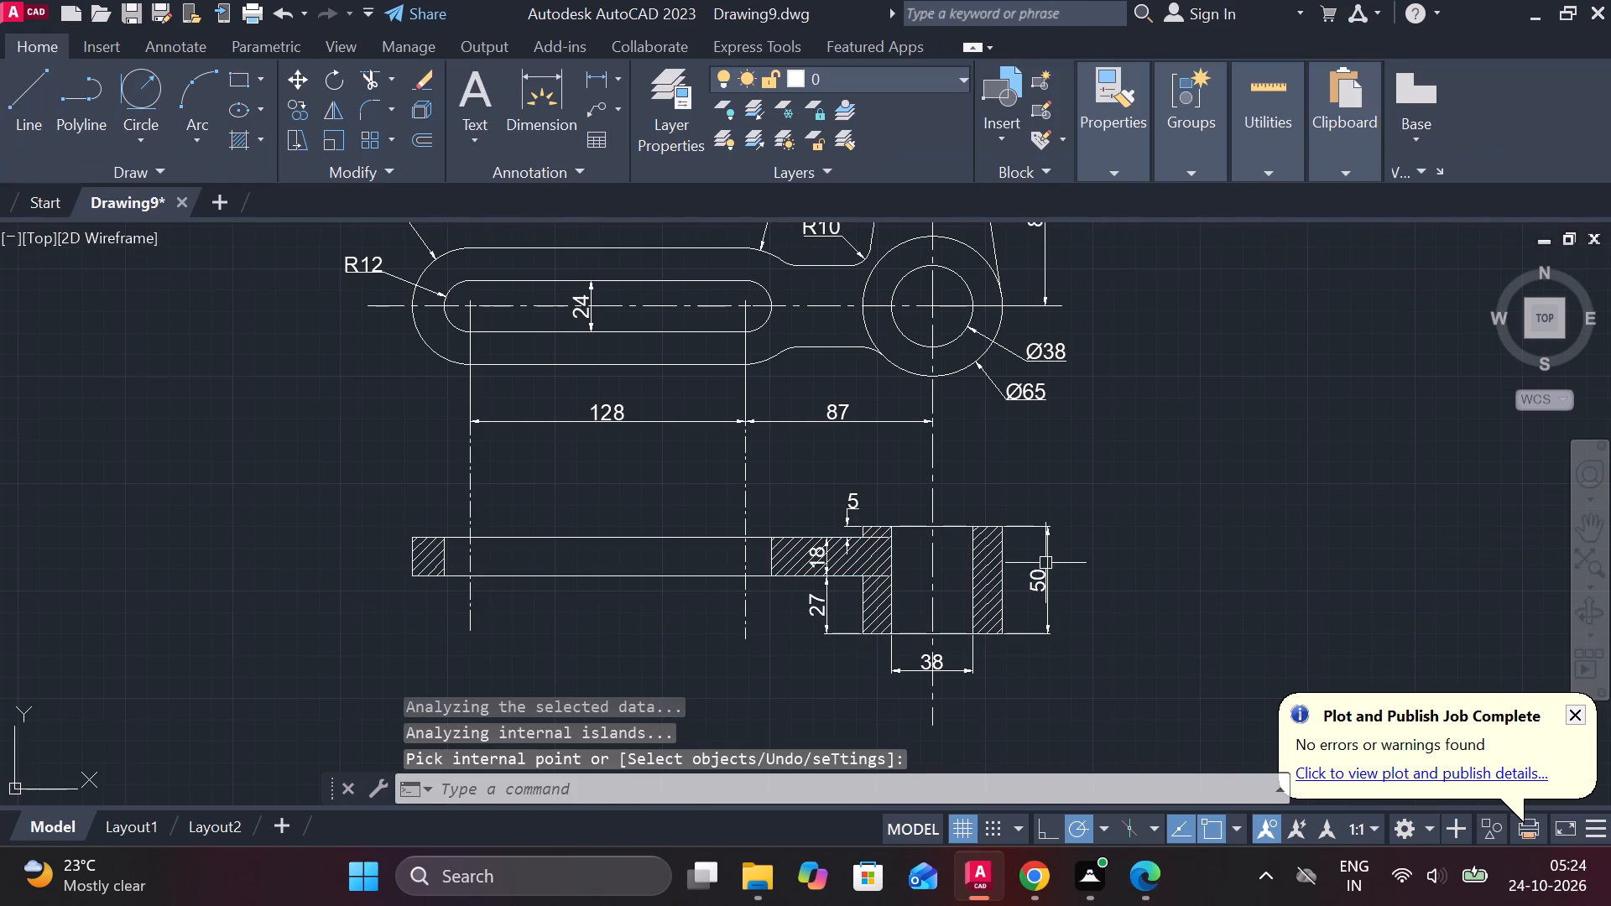
Move the text of the 18 thickness dimension above the arm, clear of the hatching.
scroll(1045, 563, down, 1)
scroll(881, 492, up, 3)
middle_drag(920, 615, 794, 453)
click(860, 613)
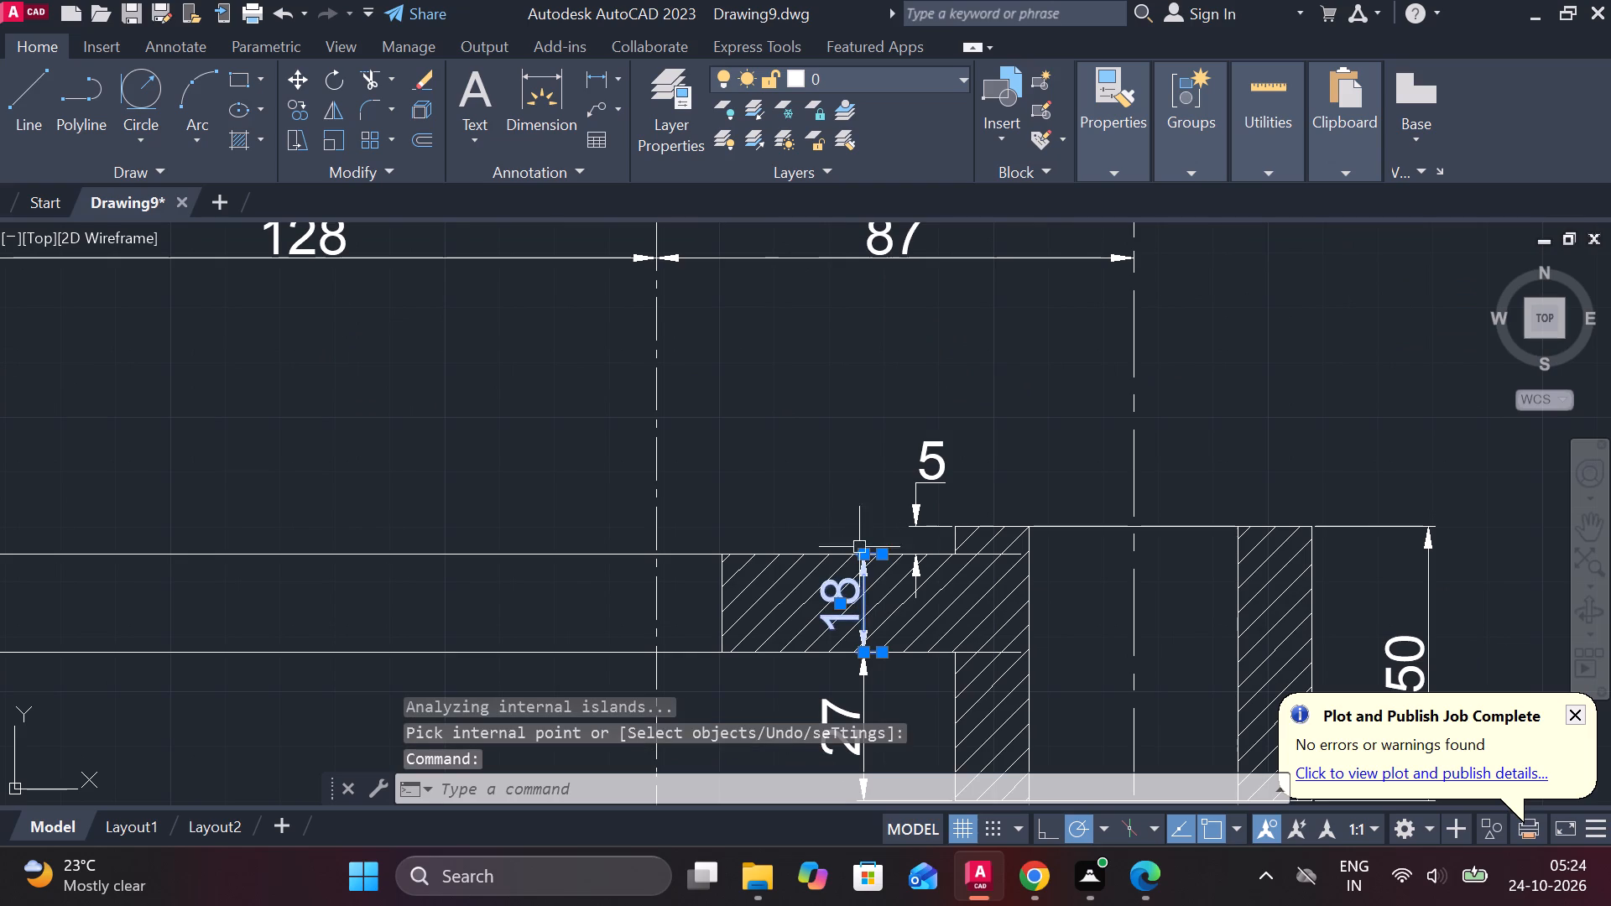
click(841, 605)
click(845, 502)
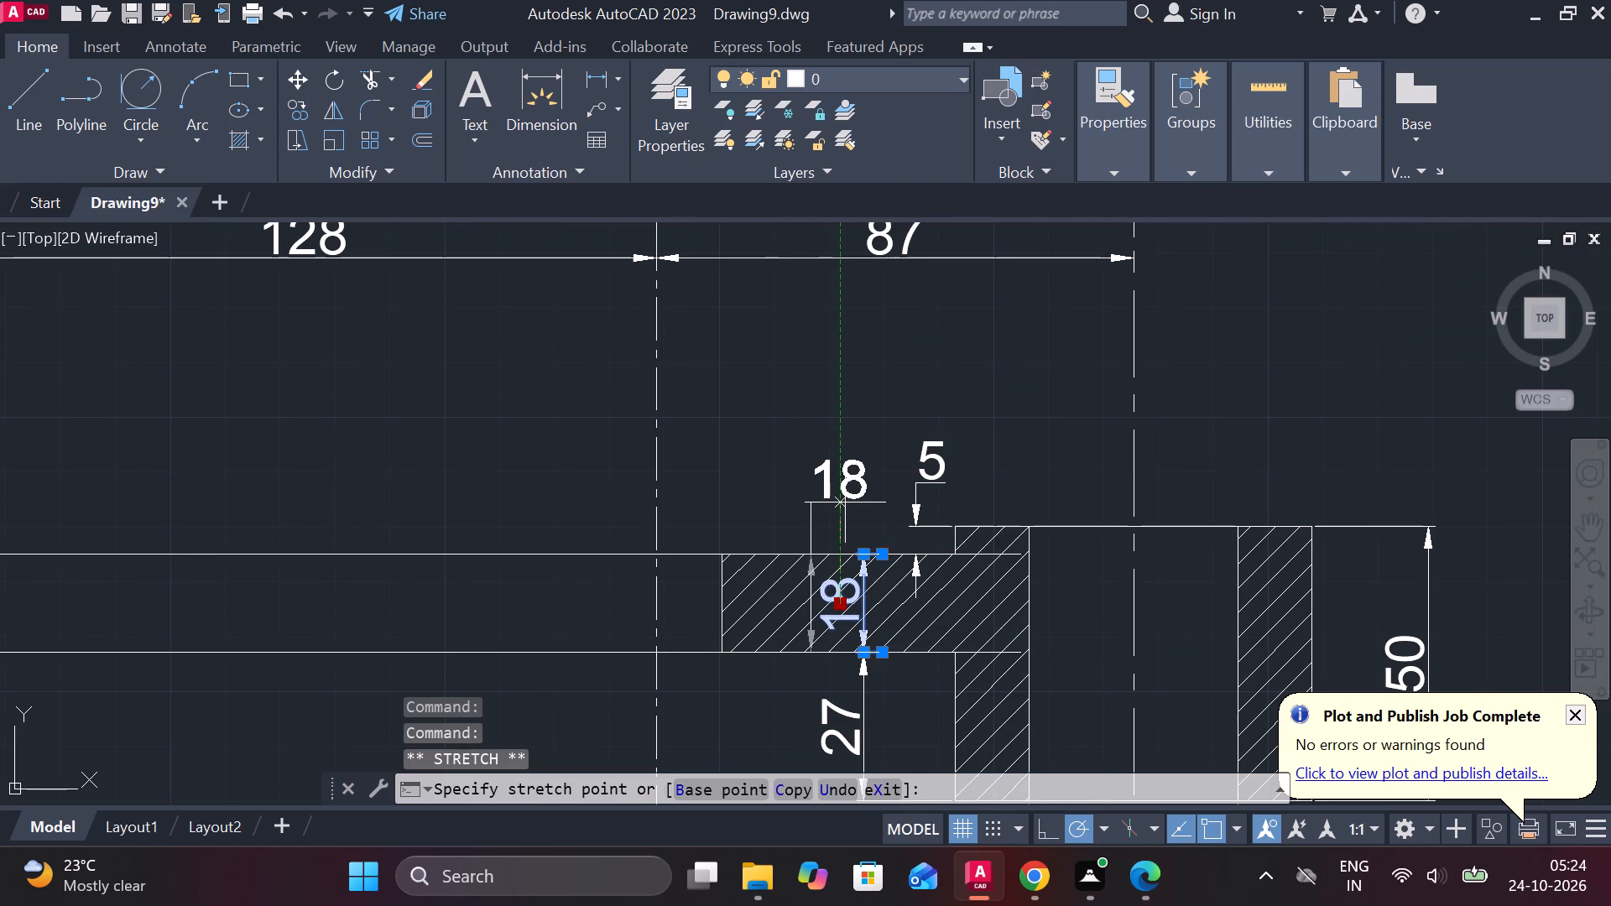
key(Escape)
scroll(998, 611, down, 1)
key(Escape)
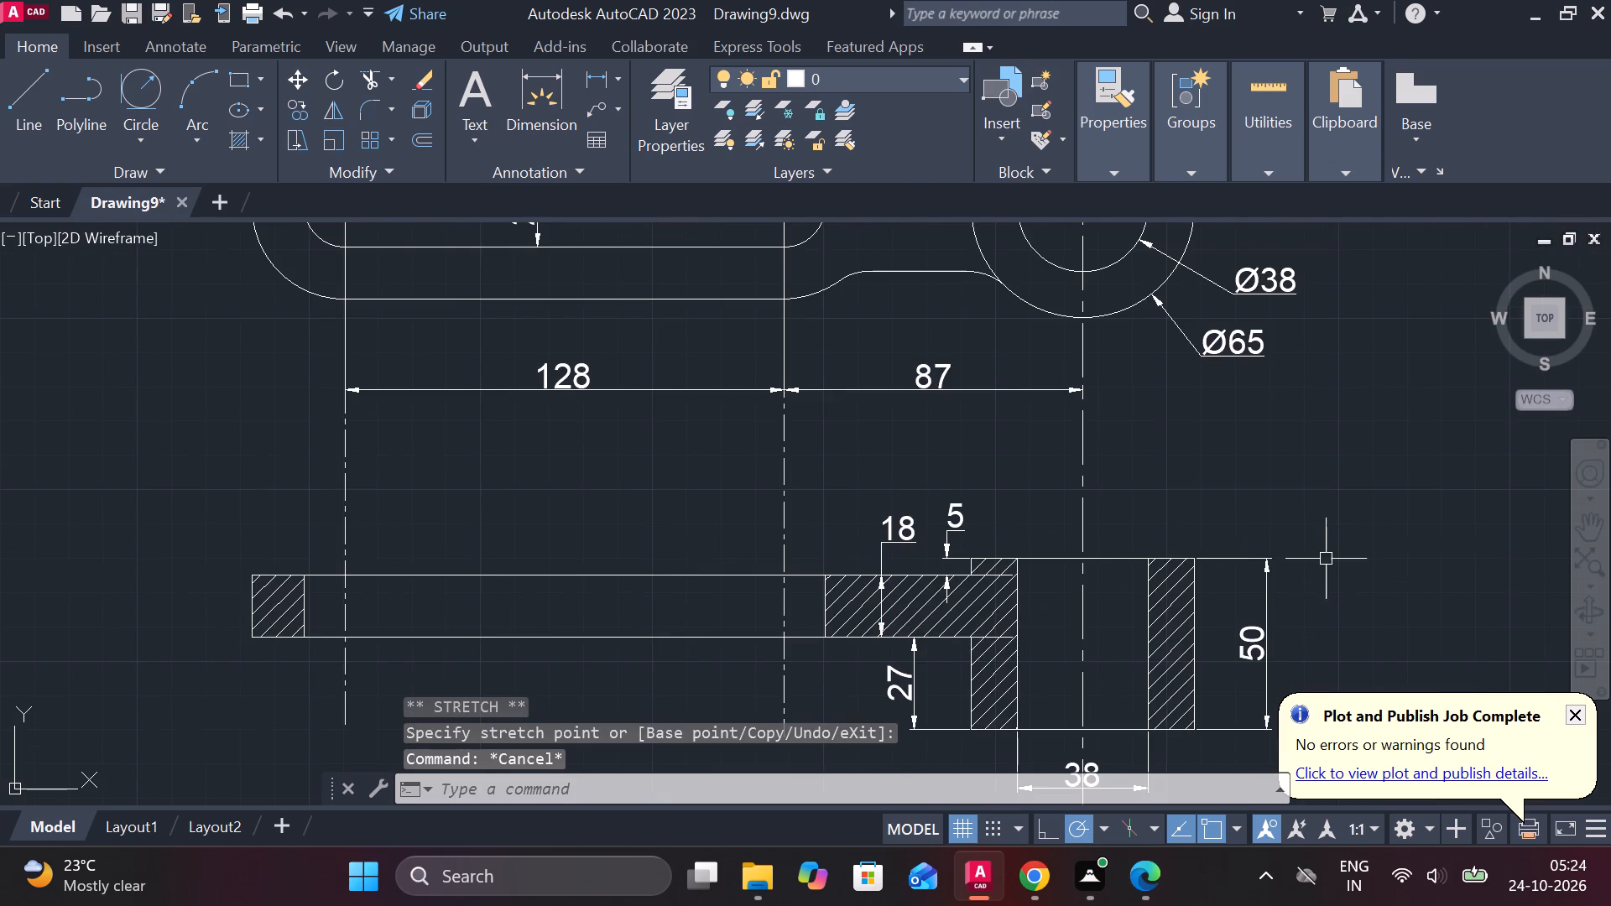
Draw a horizontal line about 47 long to the right of the front view, level with the Ø20 hole's centre.
scroll(1327, 560, down, 1)
middle_drag(1328, 581, 1029, 537)
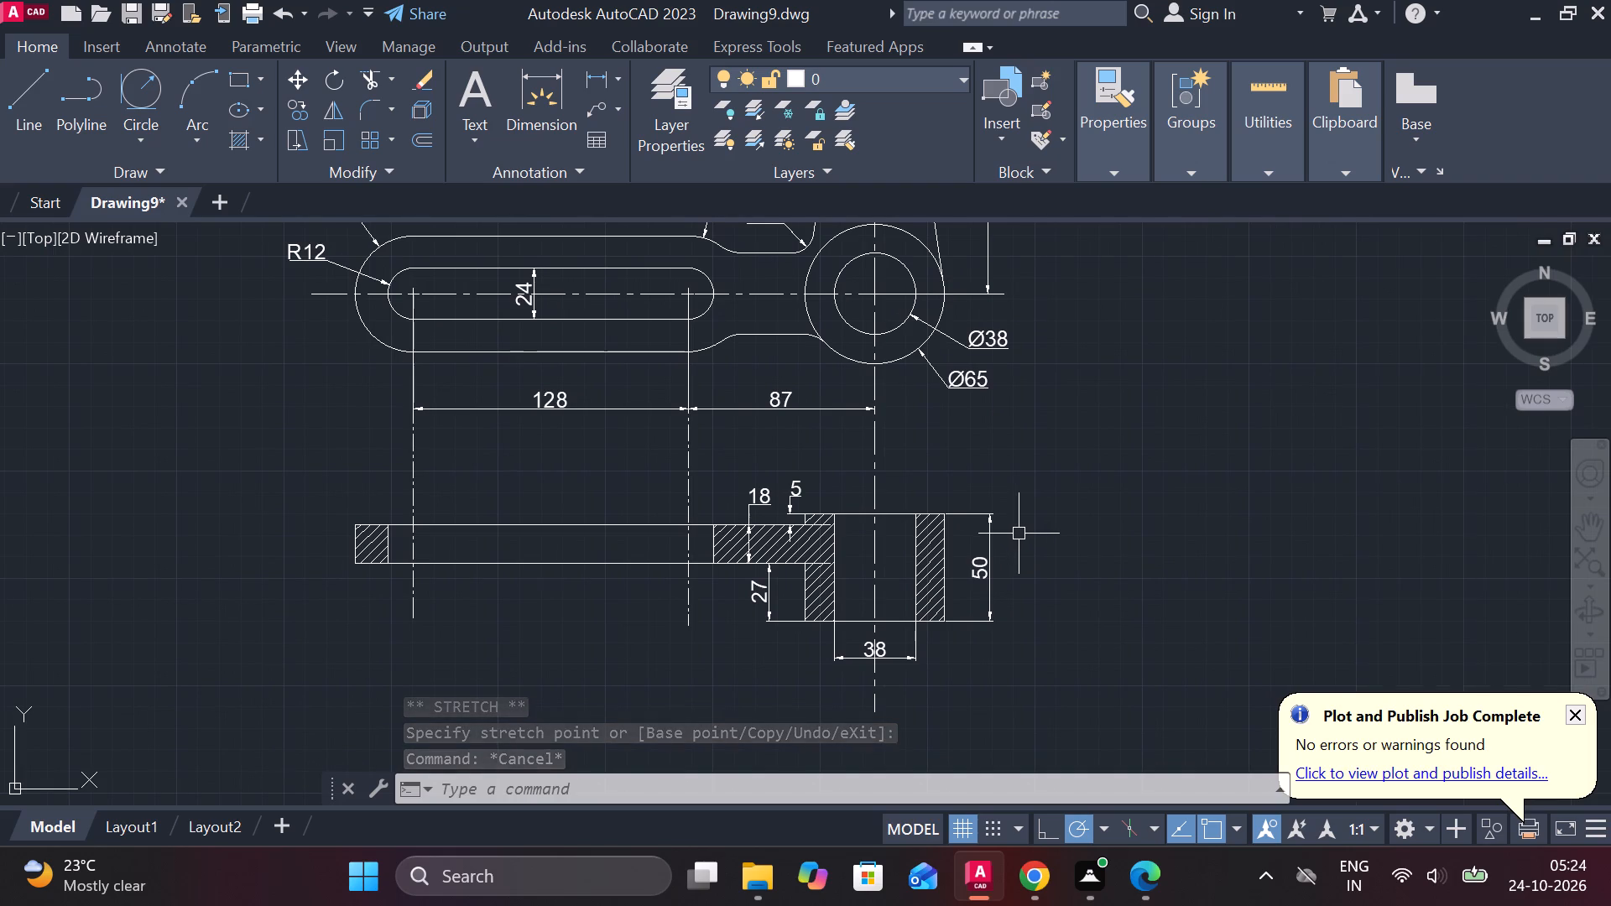
middle_drag(1036, 482, 1001, 630)
scroll(1040, 597, down, 2)
scroll(1056, 607, up, 1)
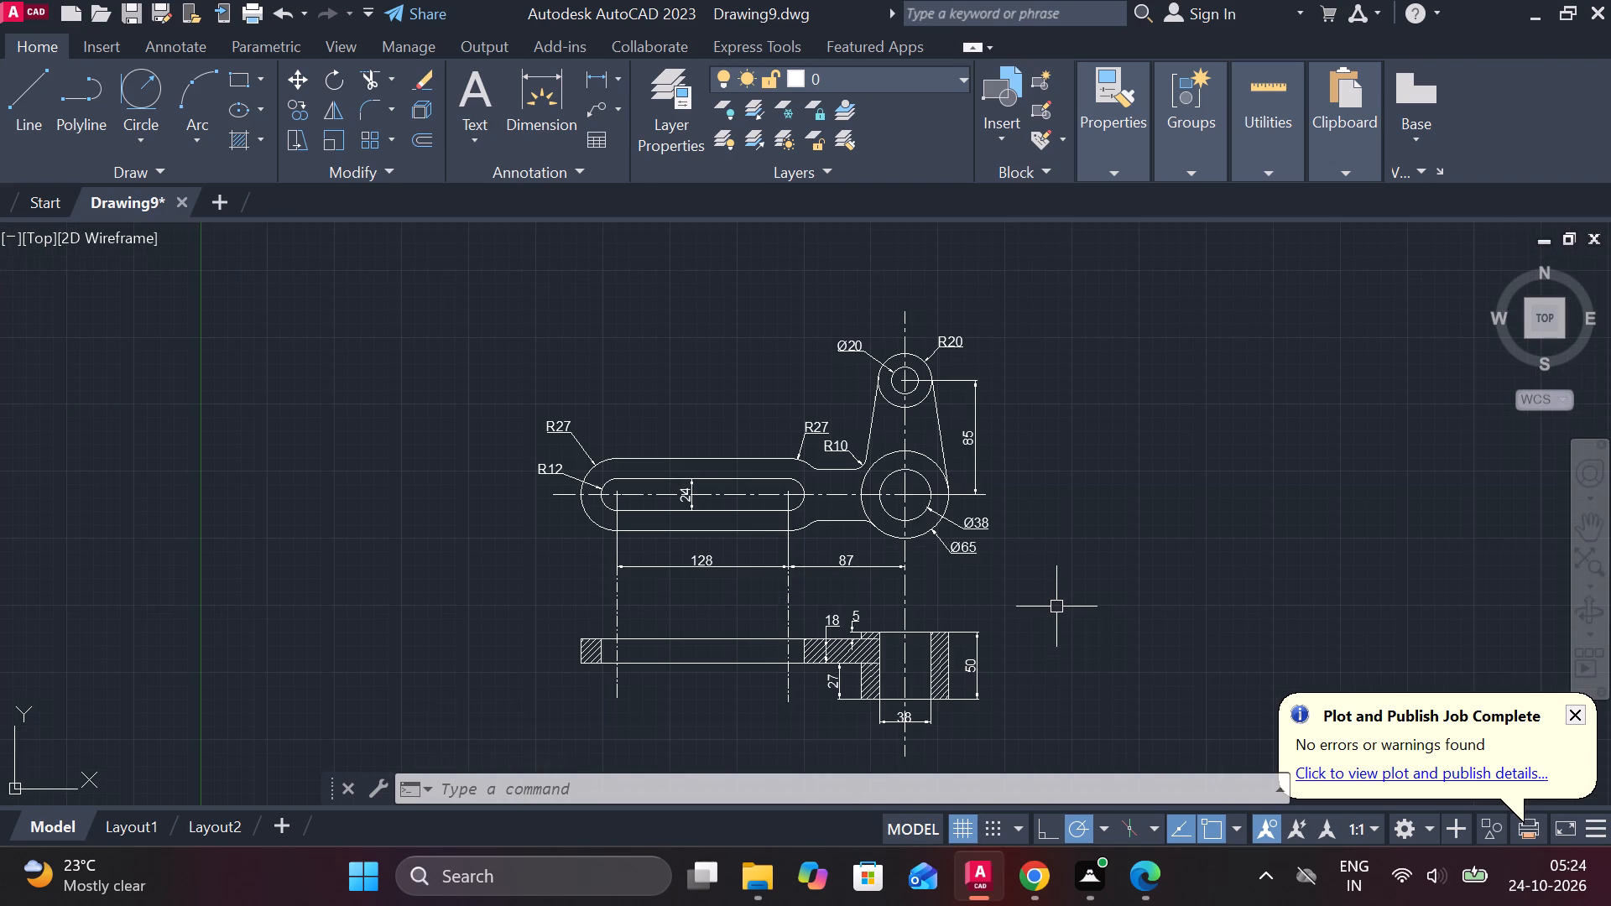
middle_drag(1056, 607, 944, 486)
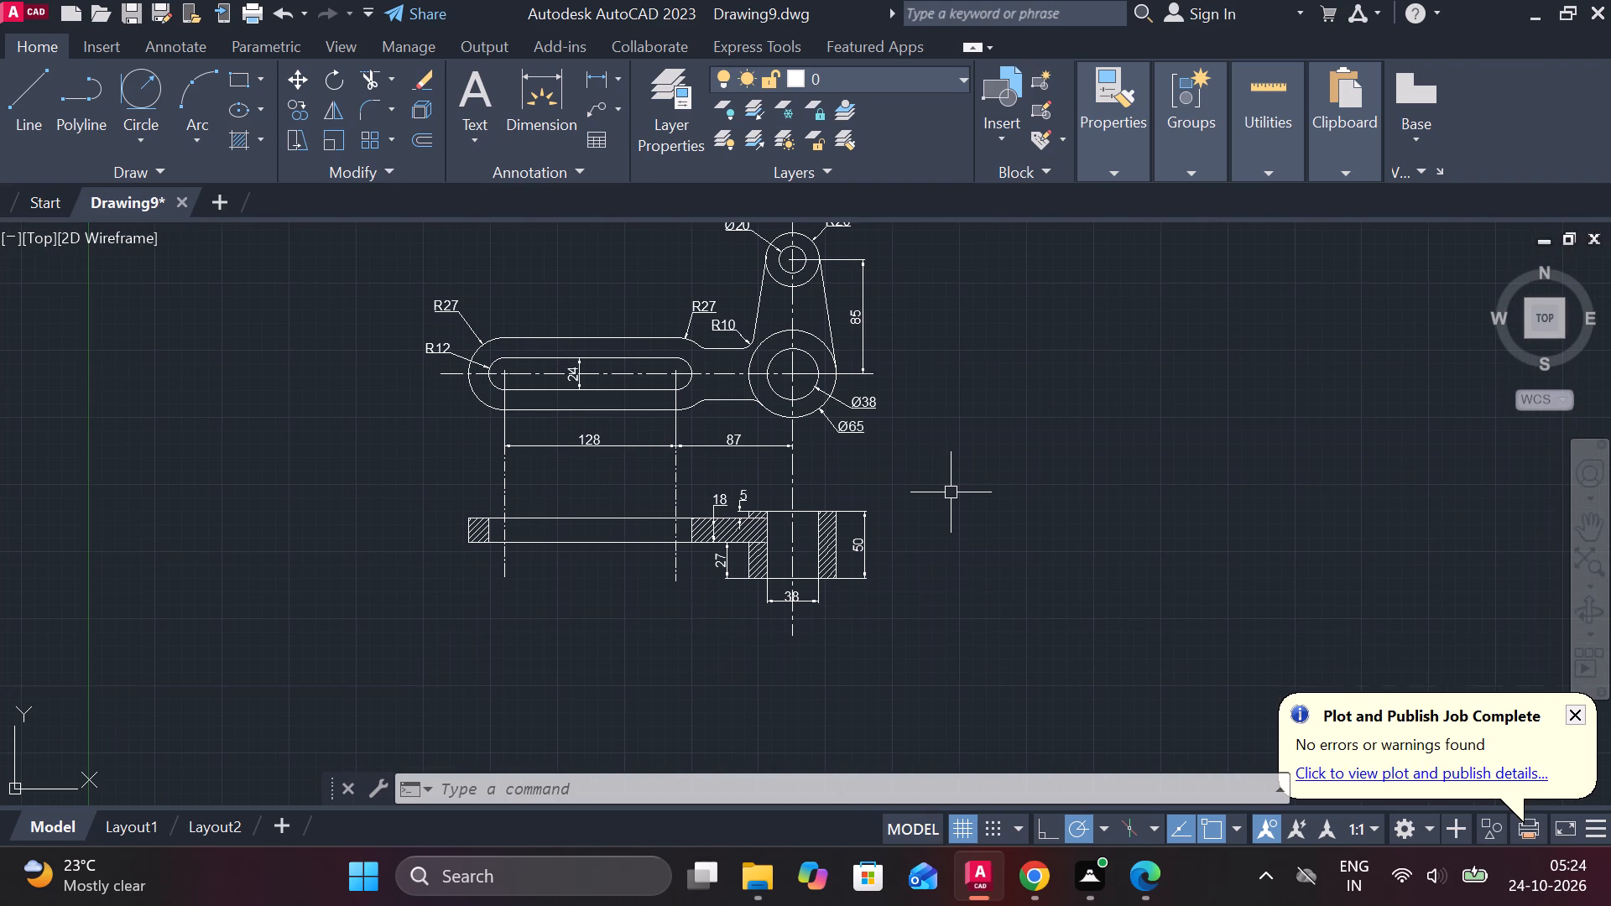
middle_drag(966, 434, 904, 551)
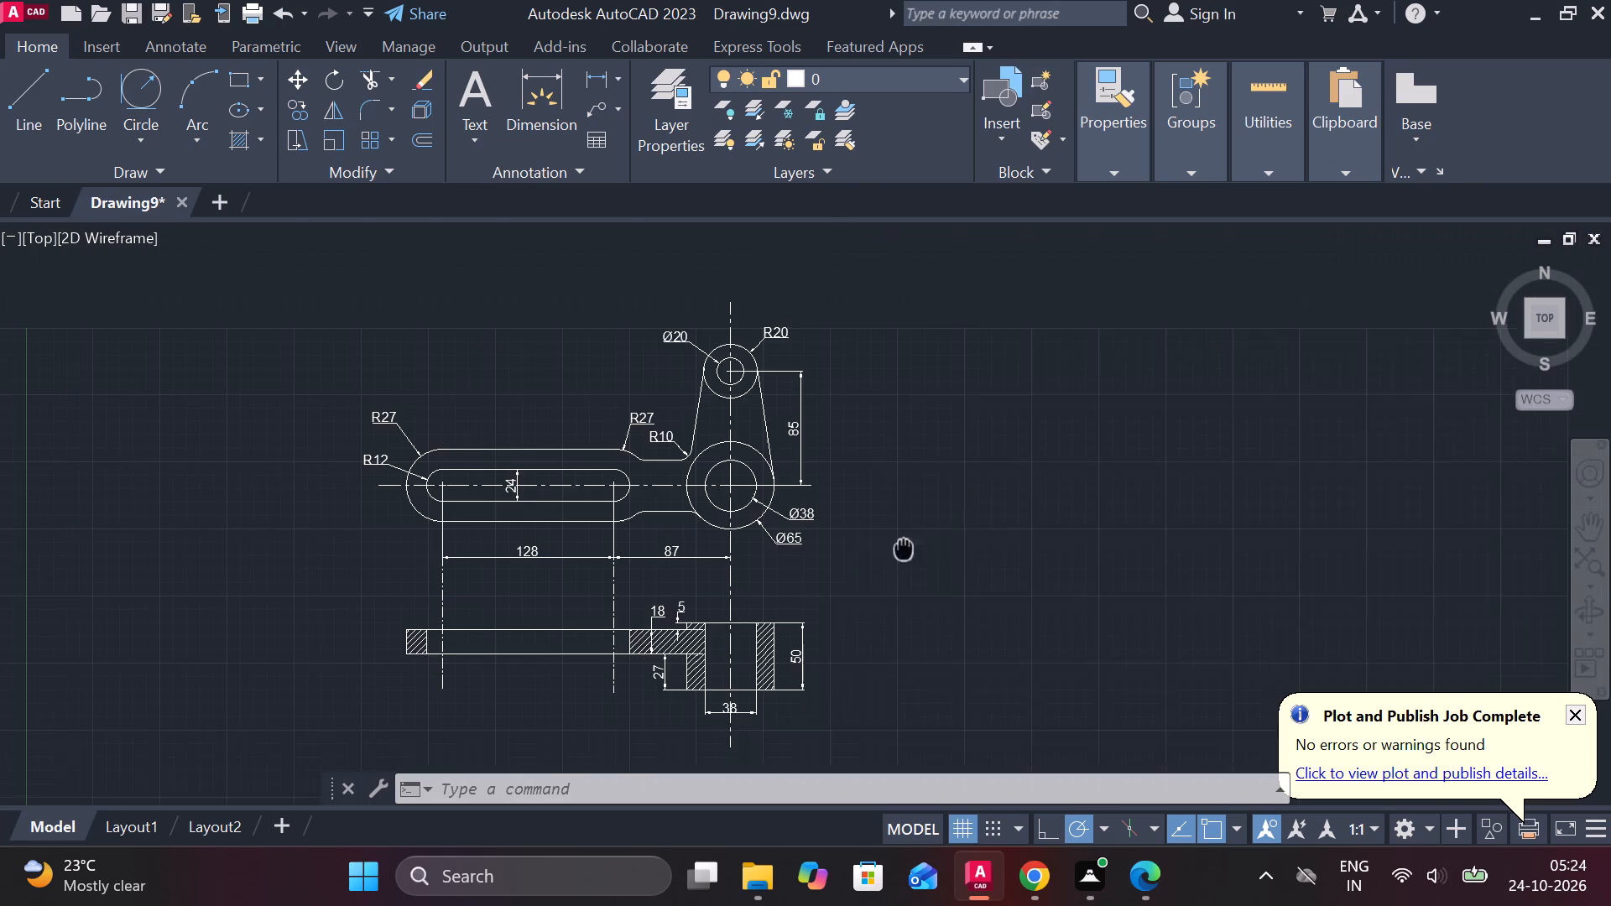
scroll(838, 430, up, 2)
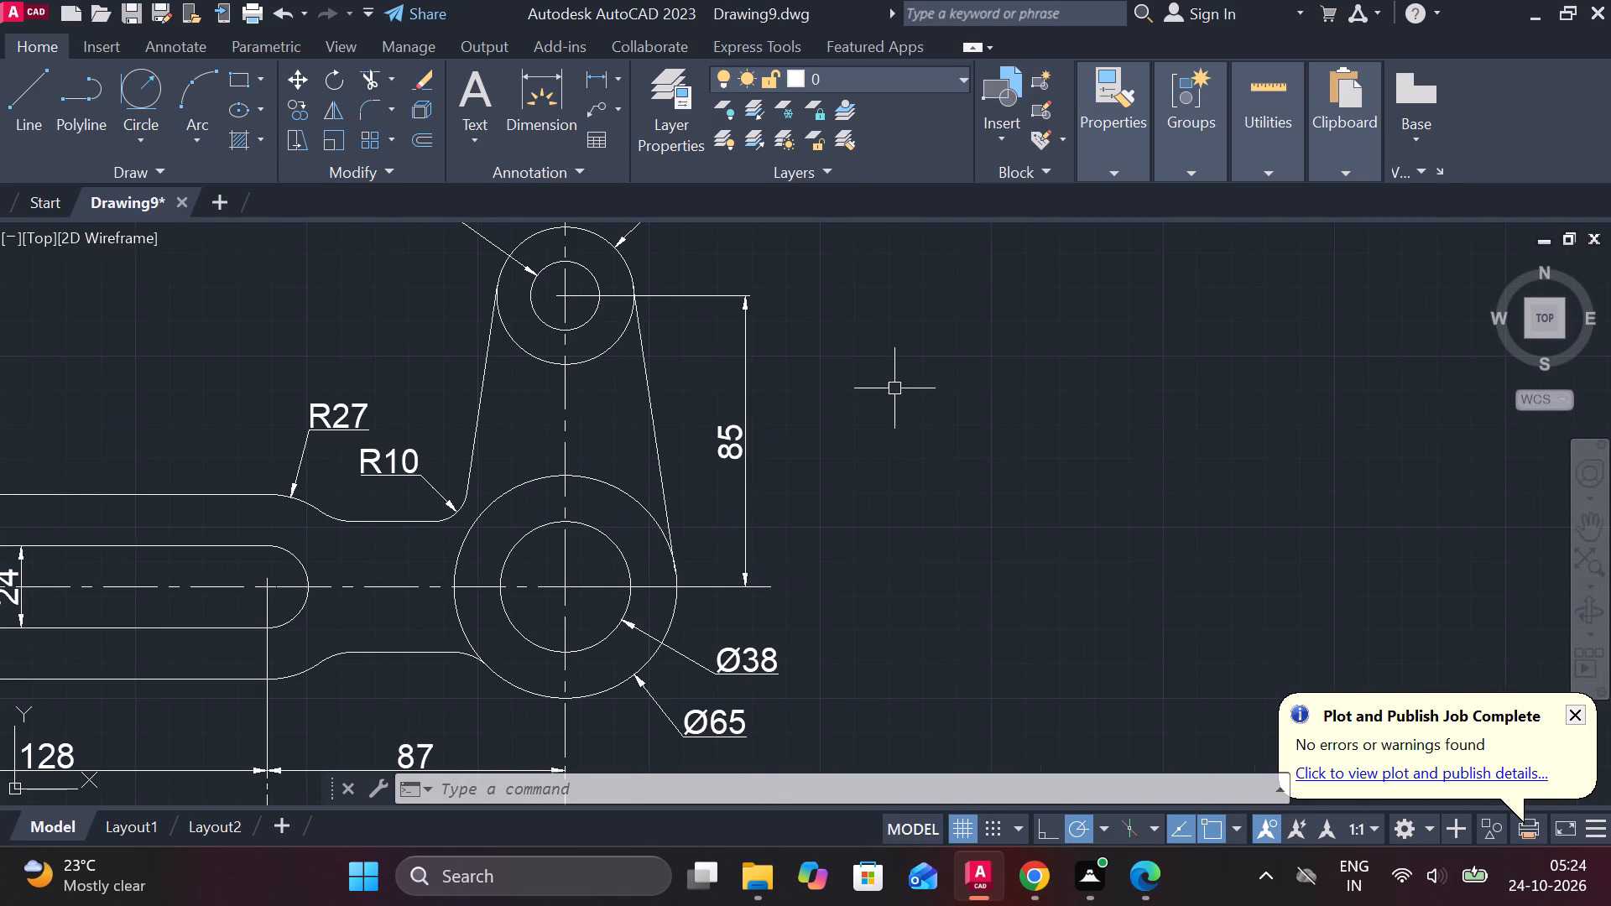
key(l)
key(Return)
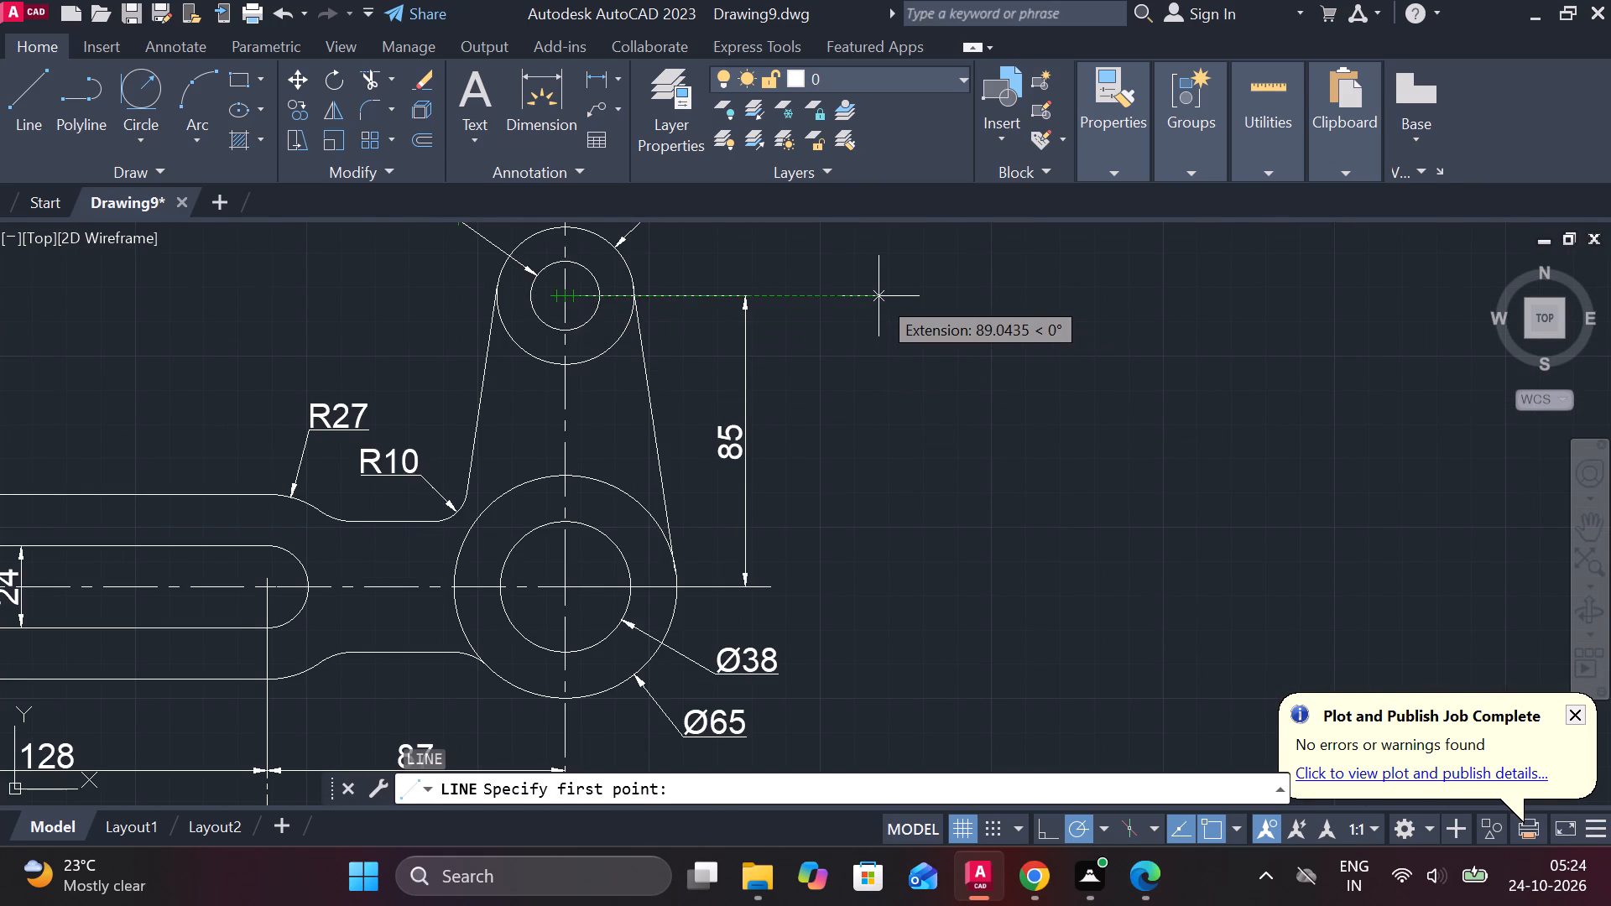
click(1035, 294)
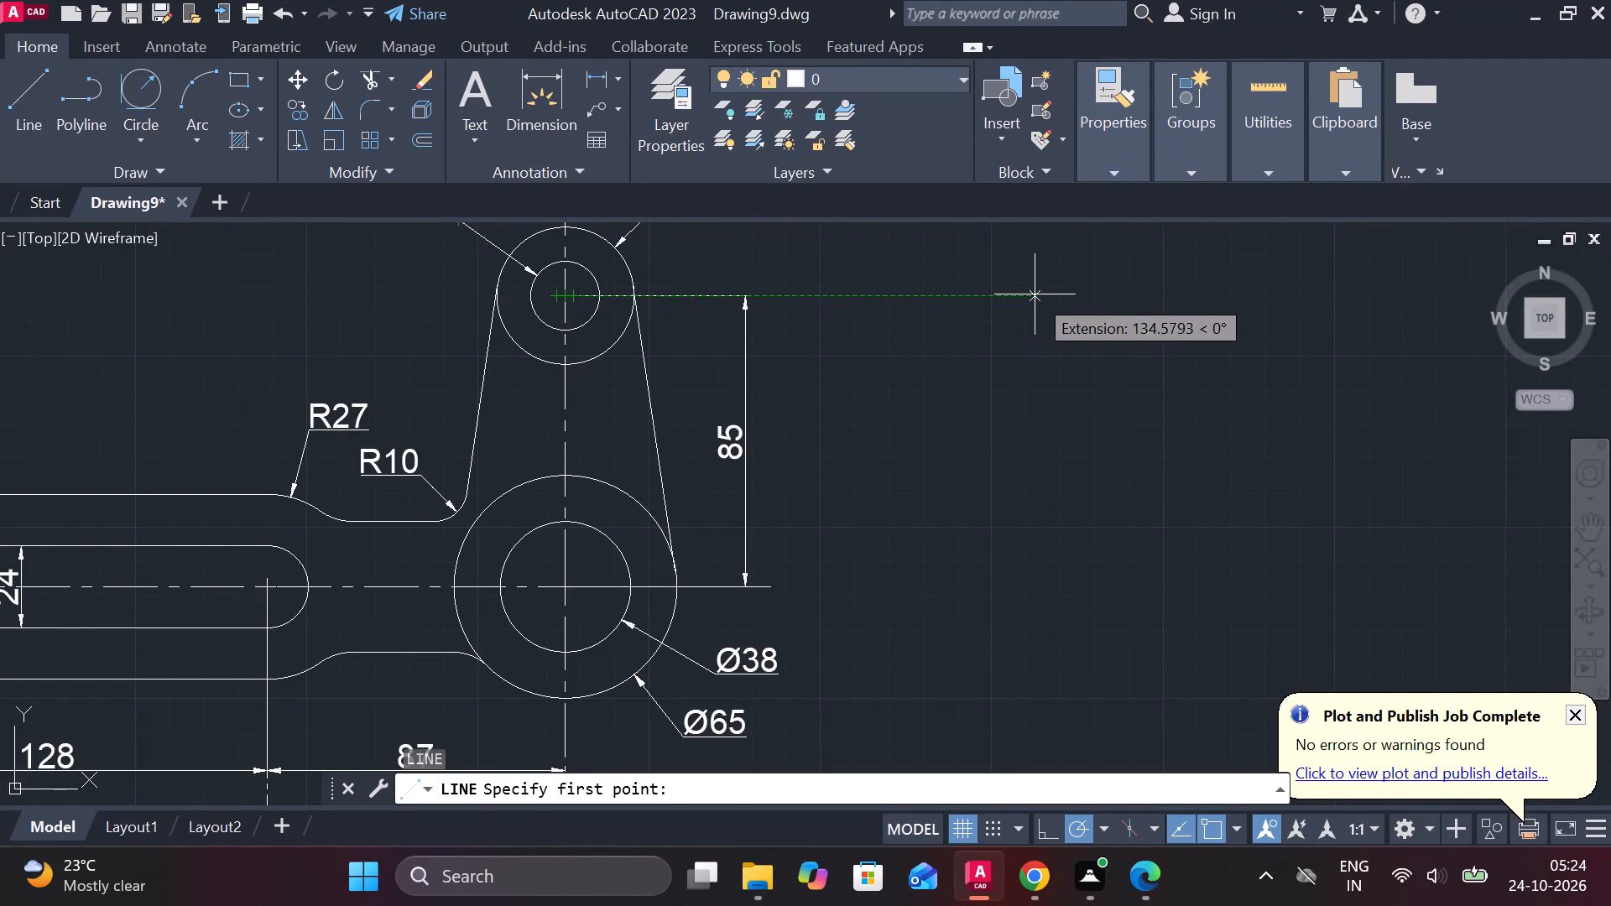
click(871, 308)
key(Escape)
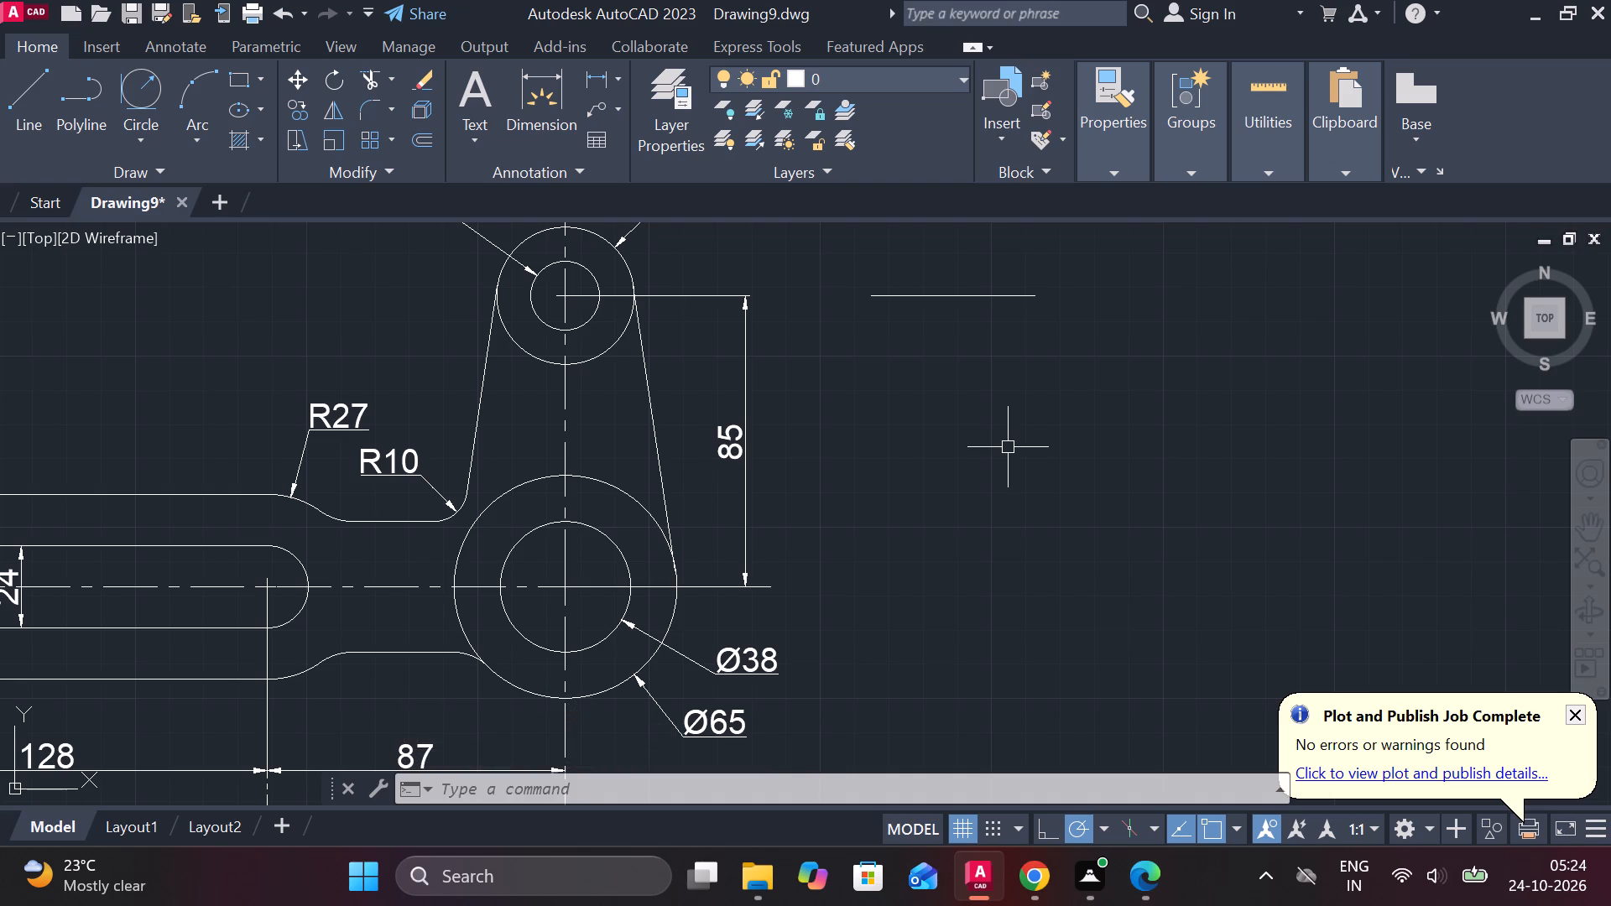
Copy the hatched lower view with its dimensions about 590 units away, into the empty space right of the original views.
scroll(994, 553, down, 1)
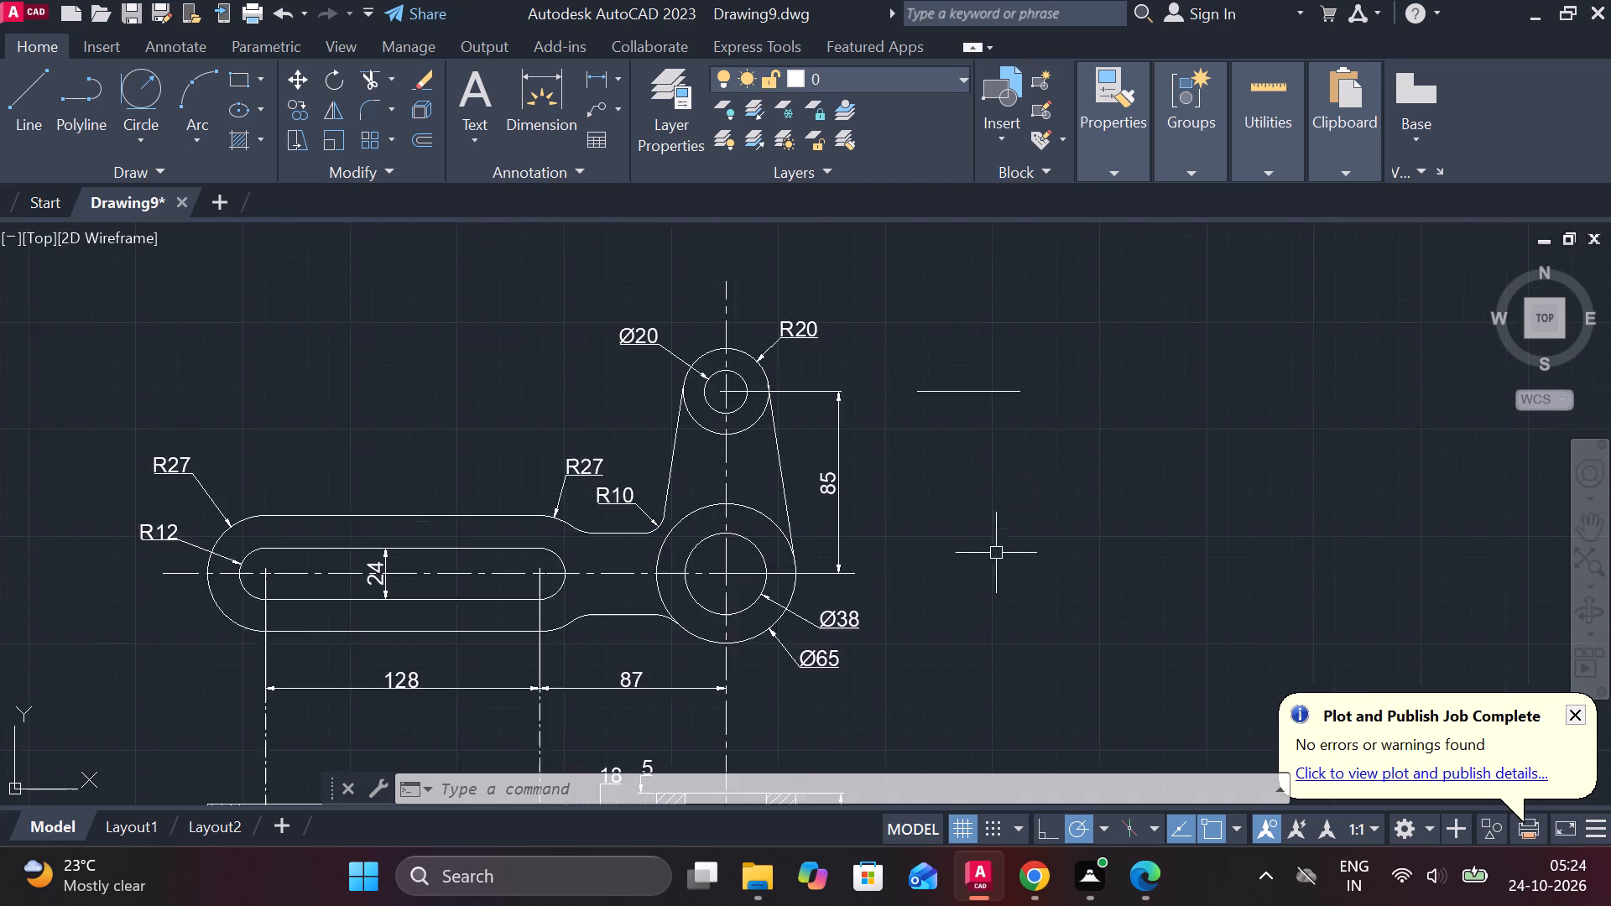
scroll(998, 553, down, 1)
middle_drag(1018, 601, 997, 360)
scroll(1030, 470, up, 2)
scroll(827, 521, down, 1)
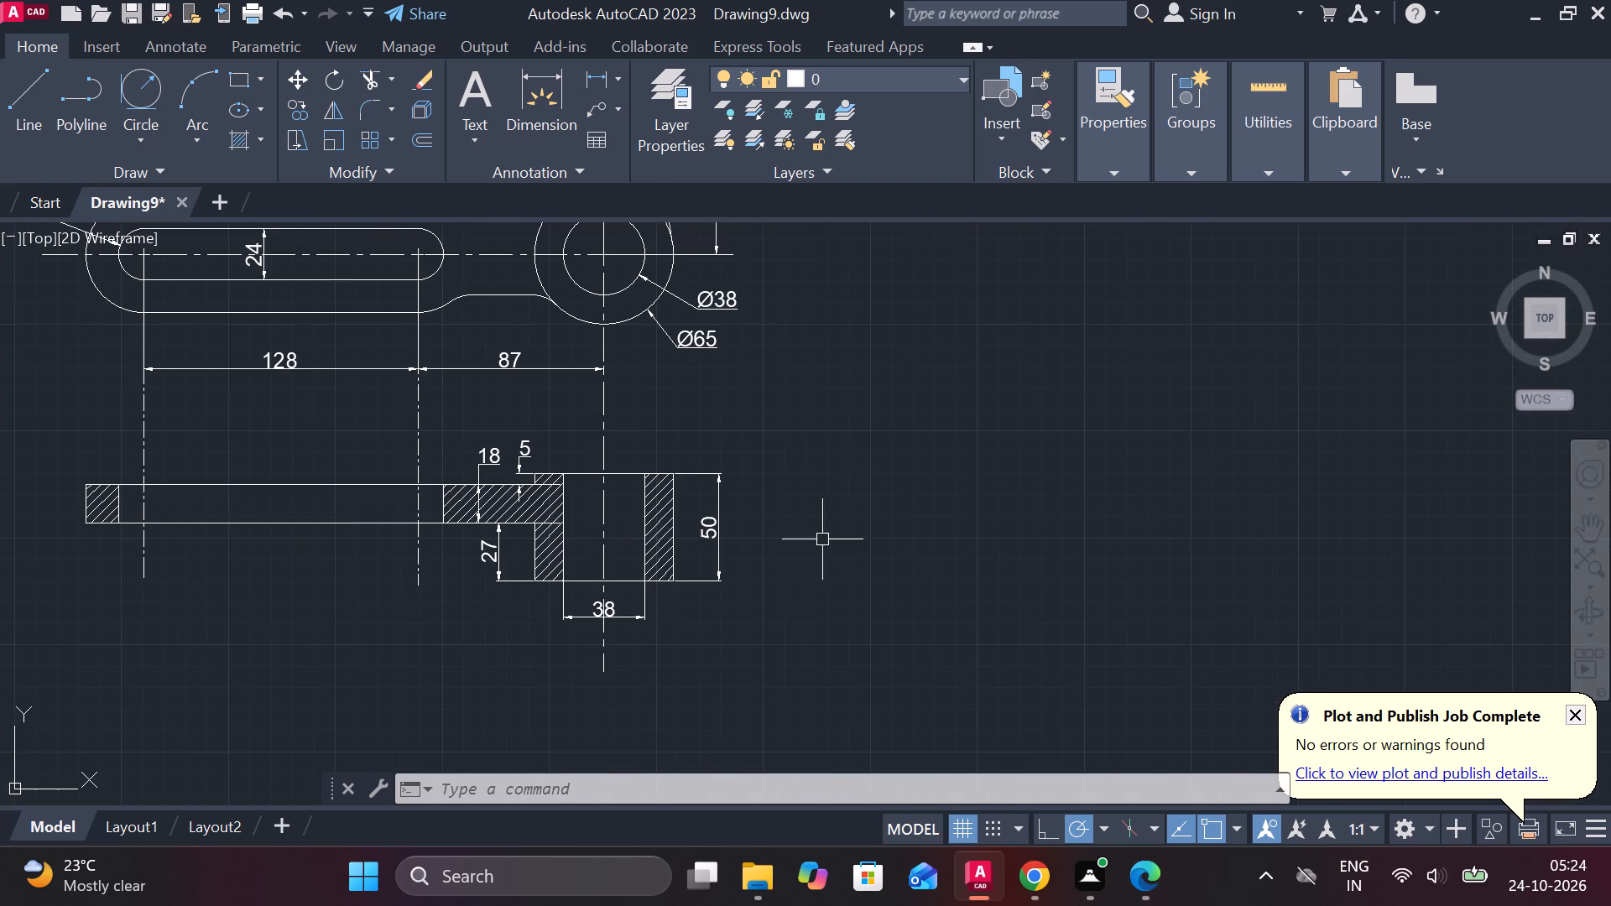
middle_drag(551, 528, 653, 501)
scroll(625, 515, down, 1)
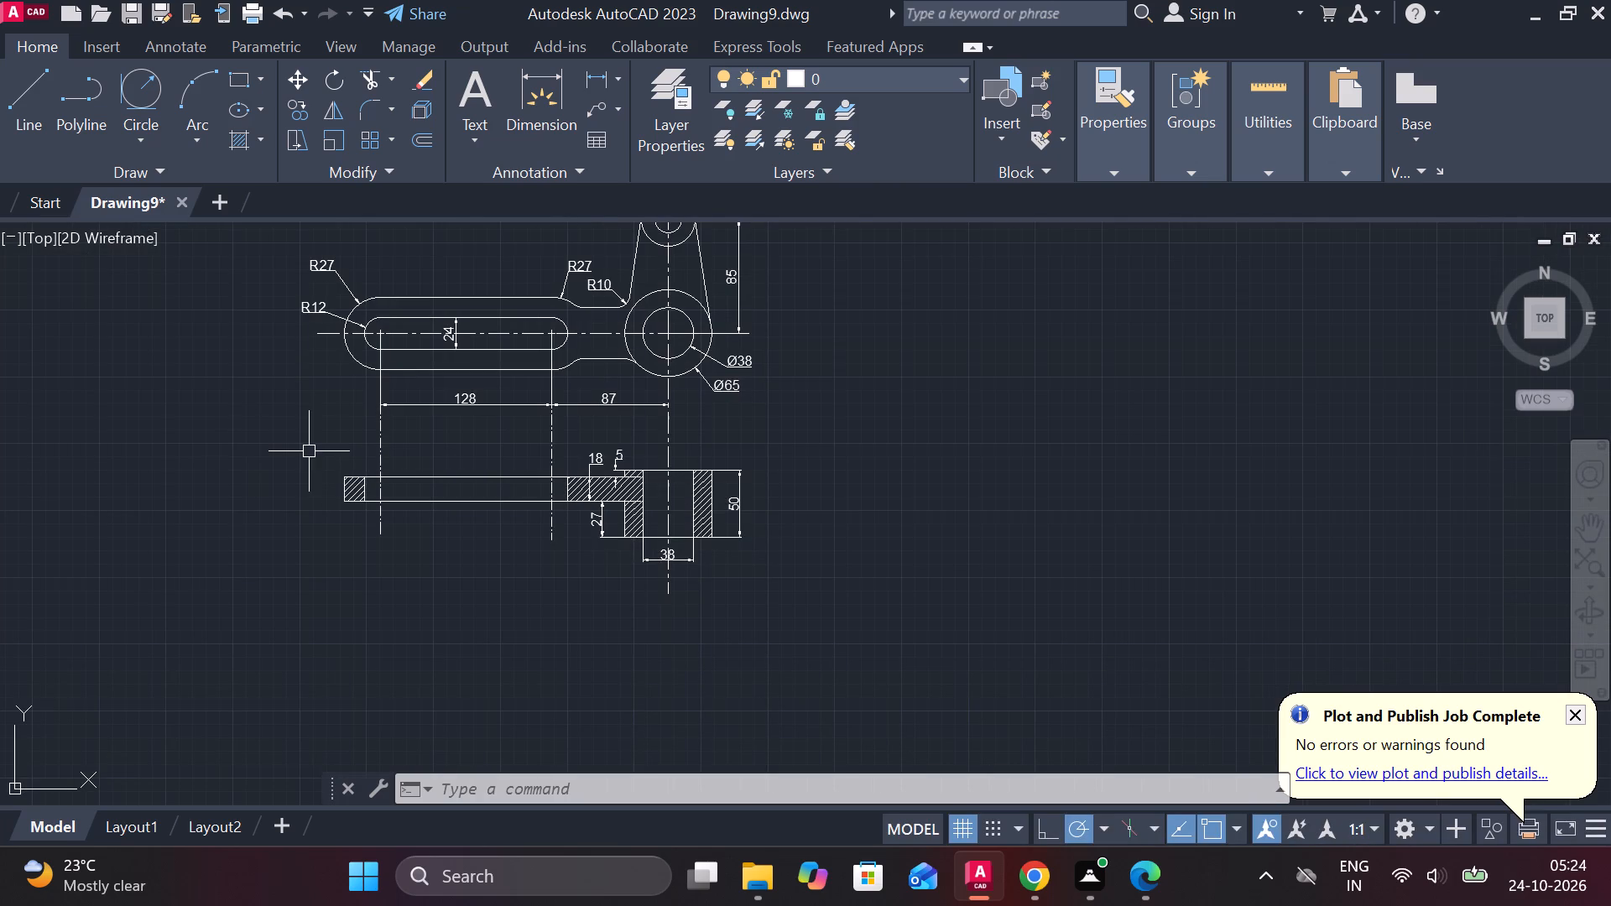
click(329, 441)
click(778, 582)
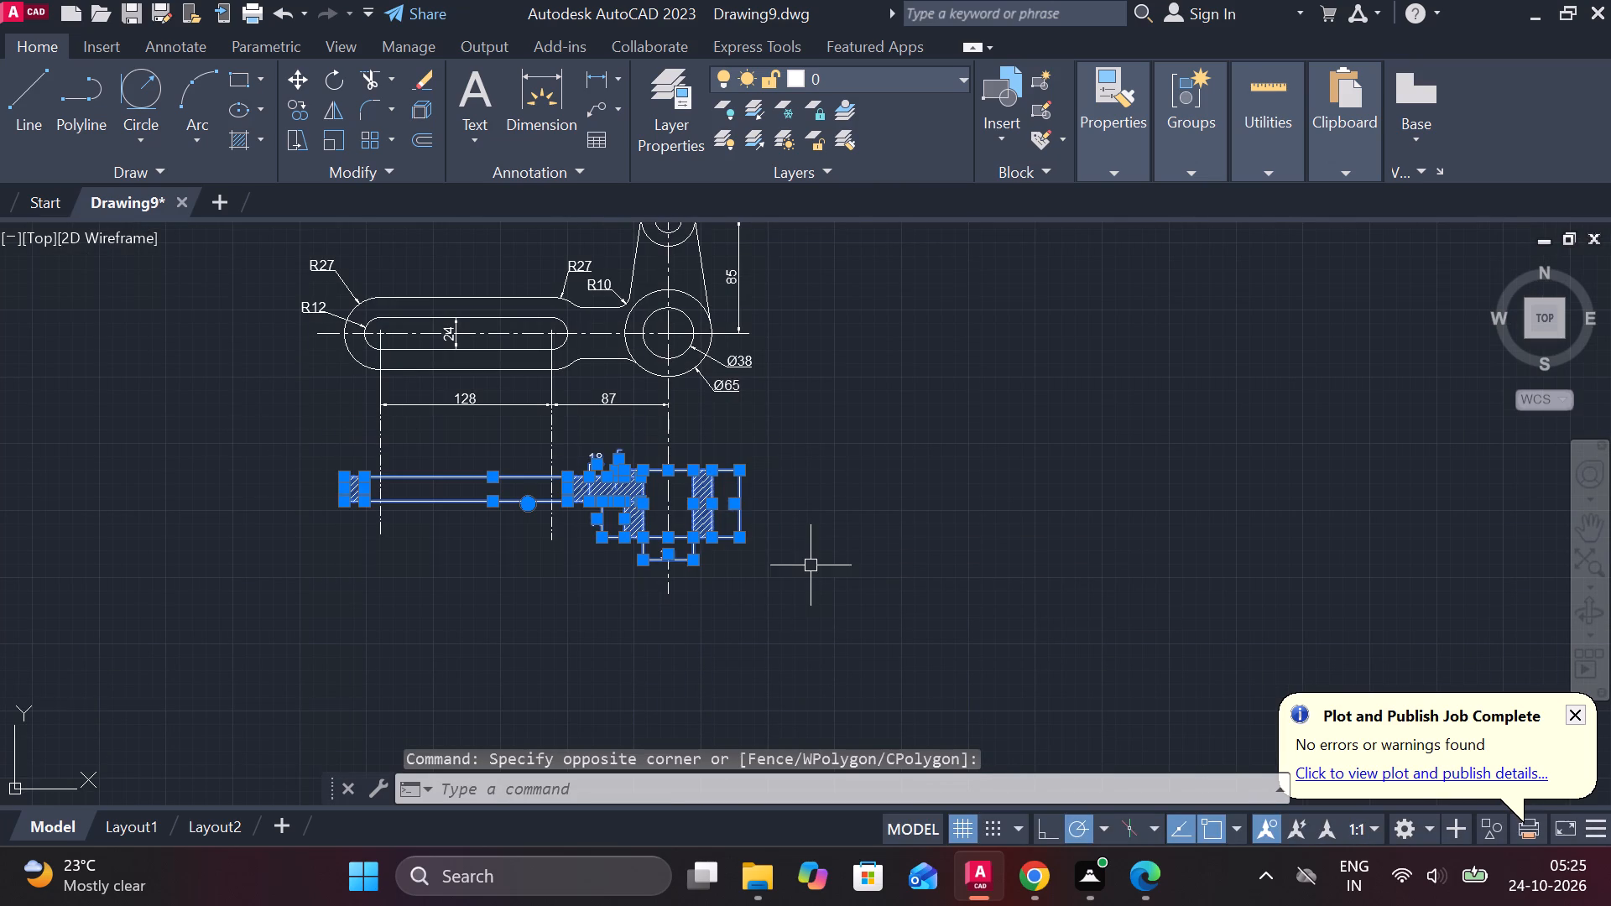
text(CO)
key(Return)
click(816, 557)
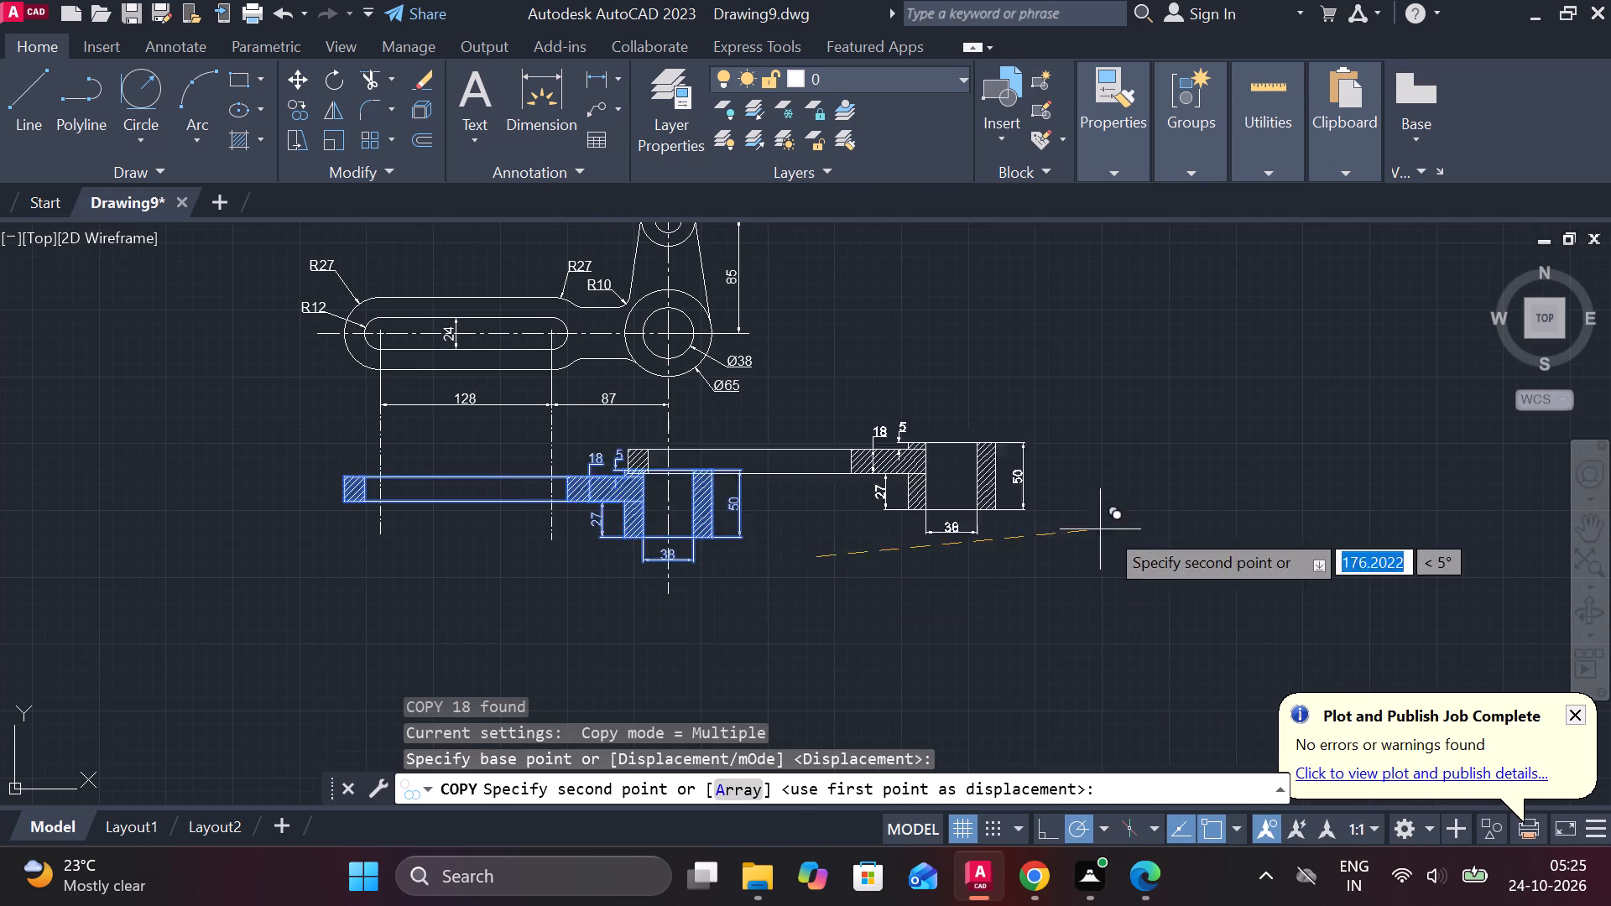
scroll(1223, 510, down, 2)
middle_drag(1195, 502, 804, 557)
scroll(1004, 526, up, 1)
click(962, 542)
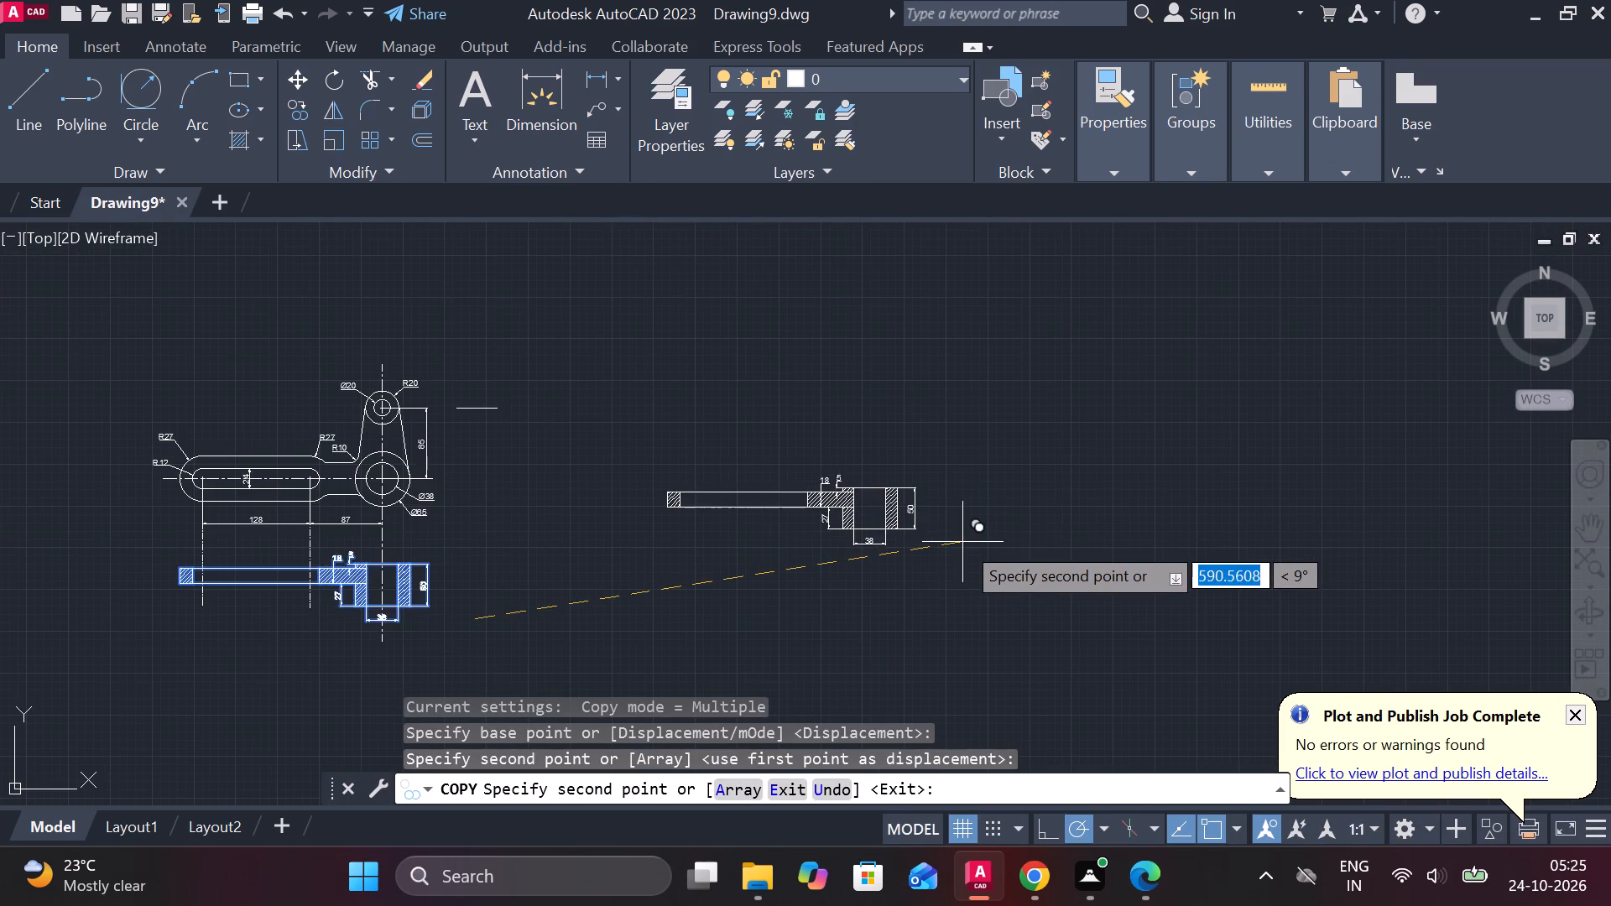
key(Escape)
Rotate the copied section view to 270° so the arm stands vertically above the boss.
scroll(716, 457, down, 2)
scroll(711, 457, up, 2)
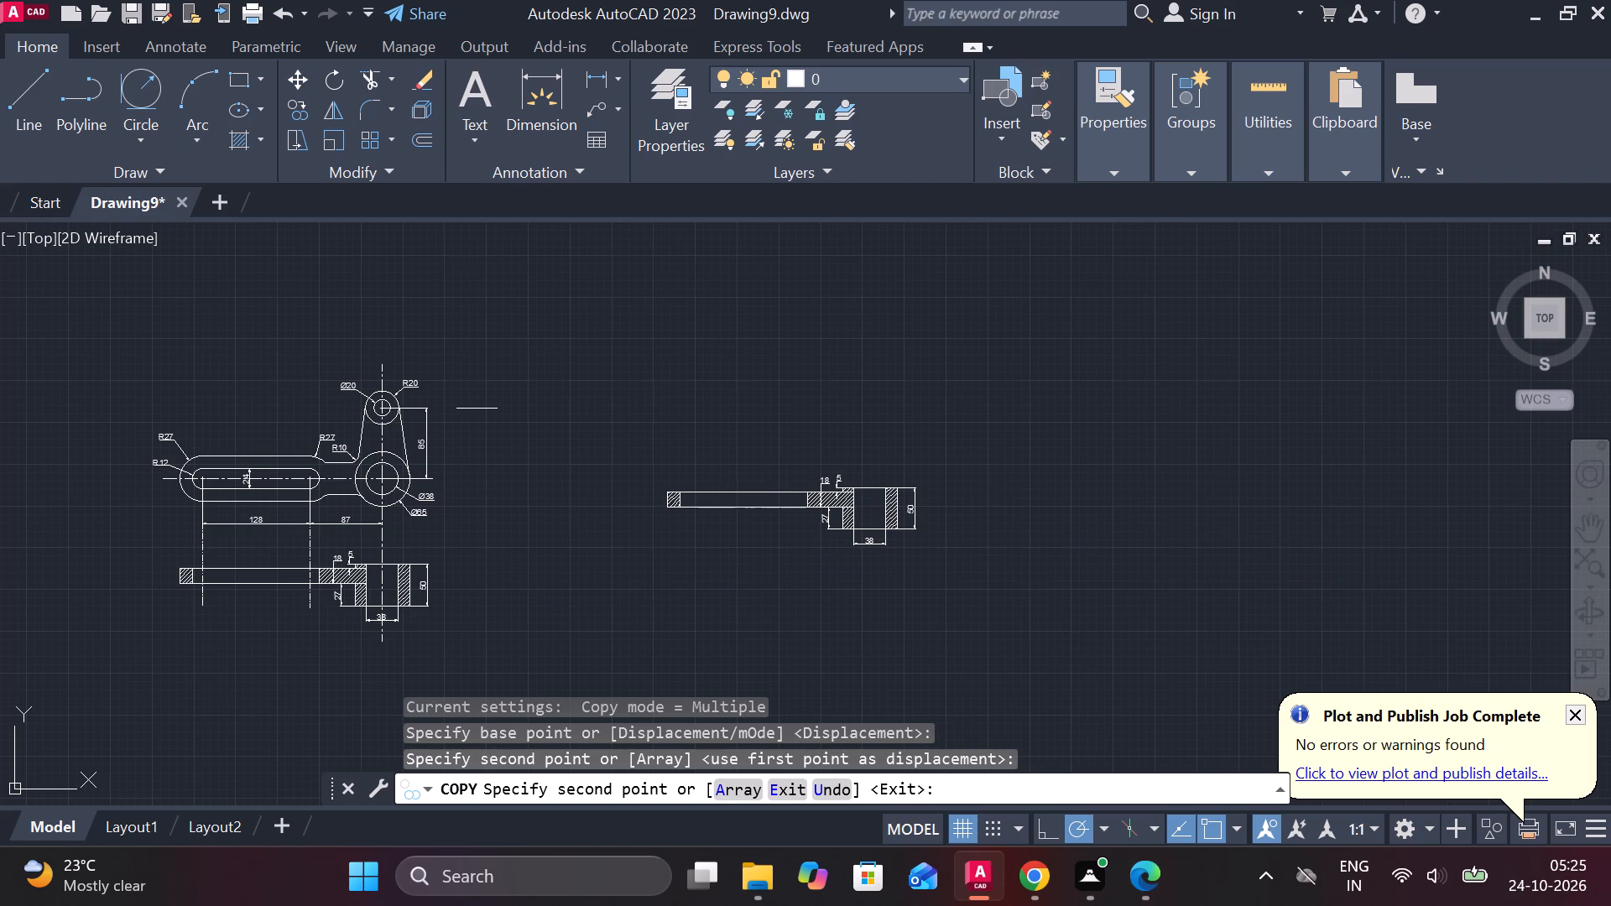
scroll(702, 456, up, 2)
scroll(706, 456, down, 4)
scroll(698, 466, up, 3)
click(592, 439)
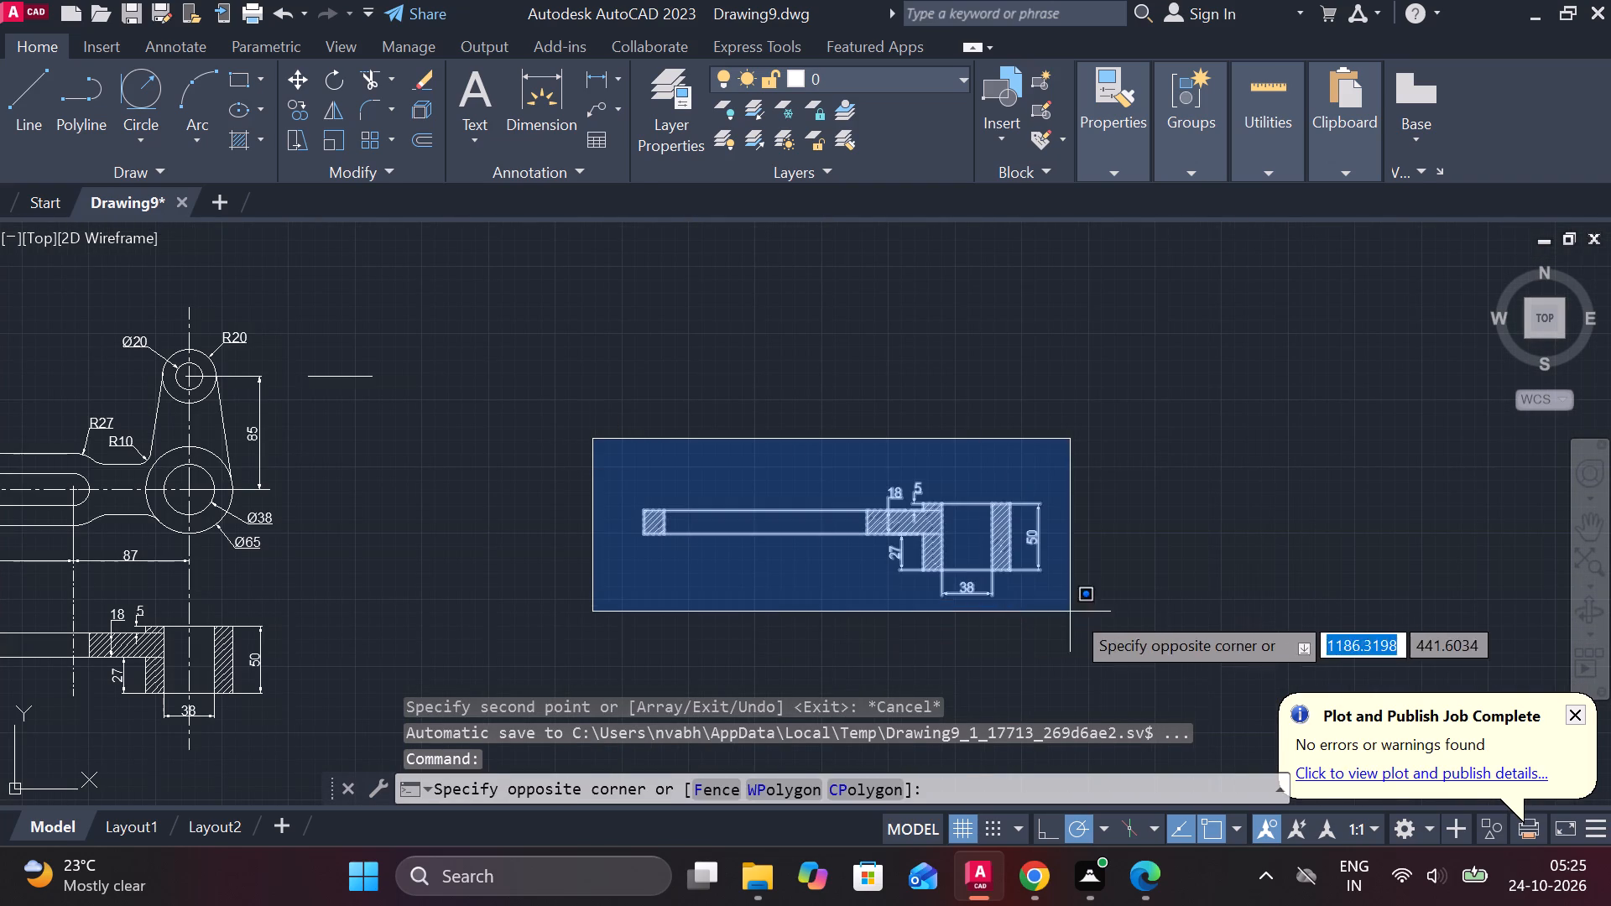
click(1097, 622)
click(324, 79)
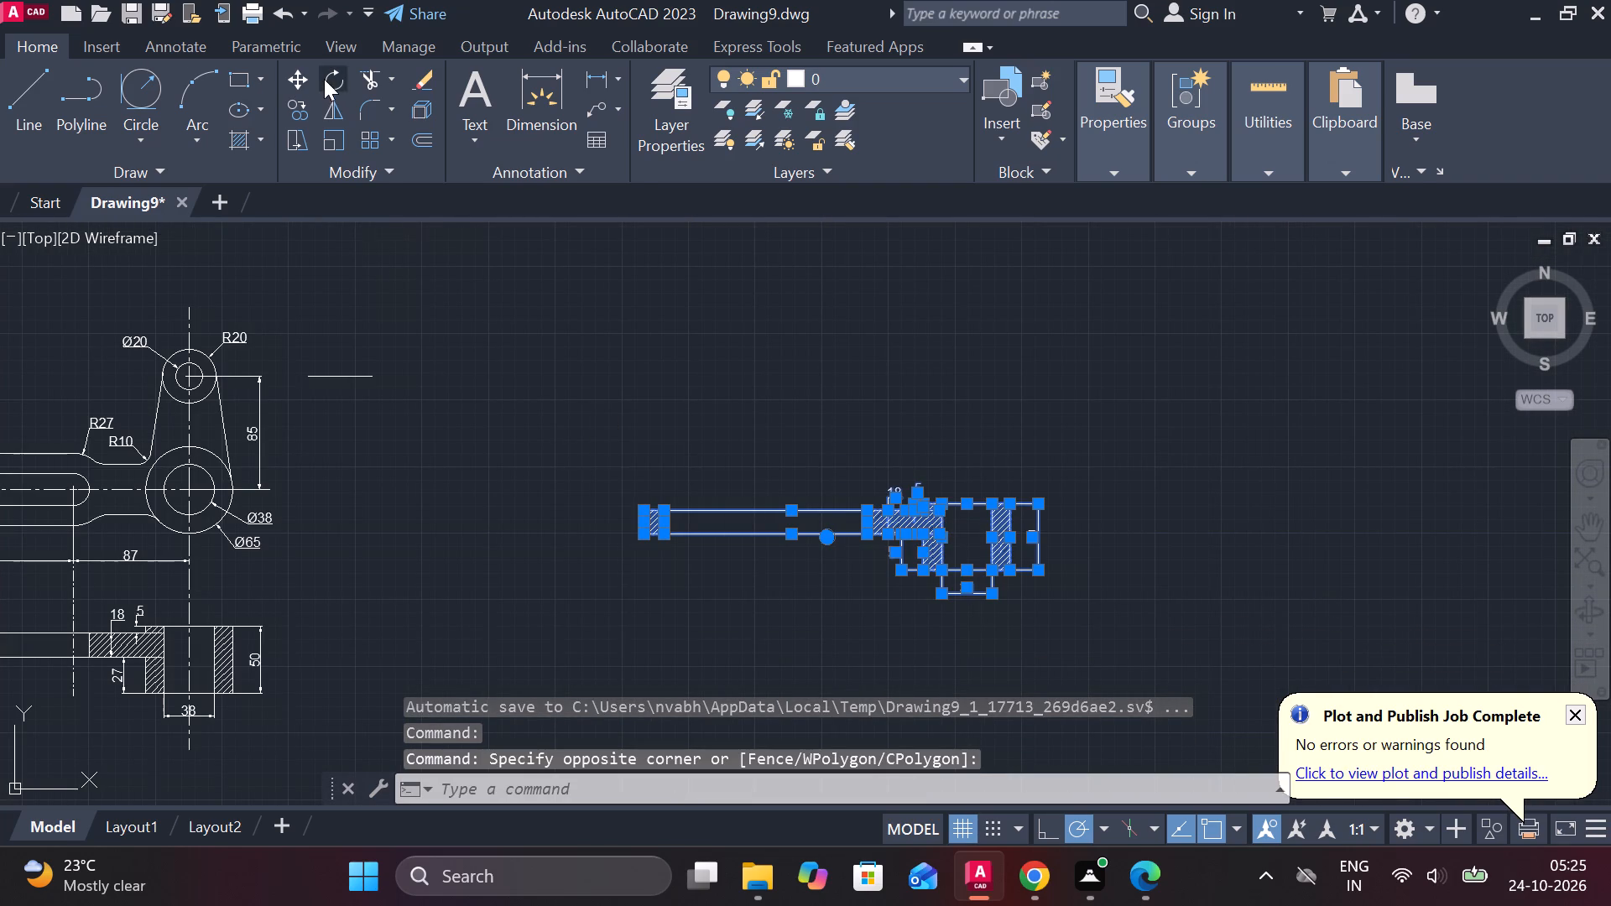
click(1118, 419)
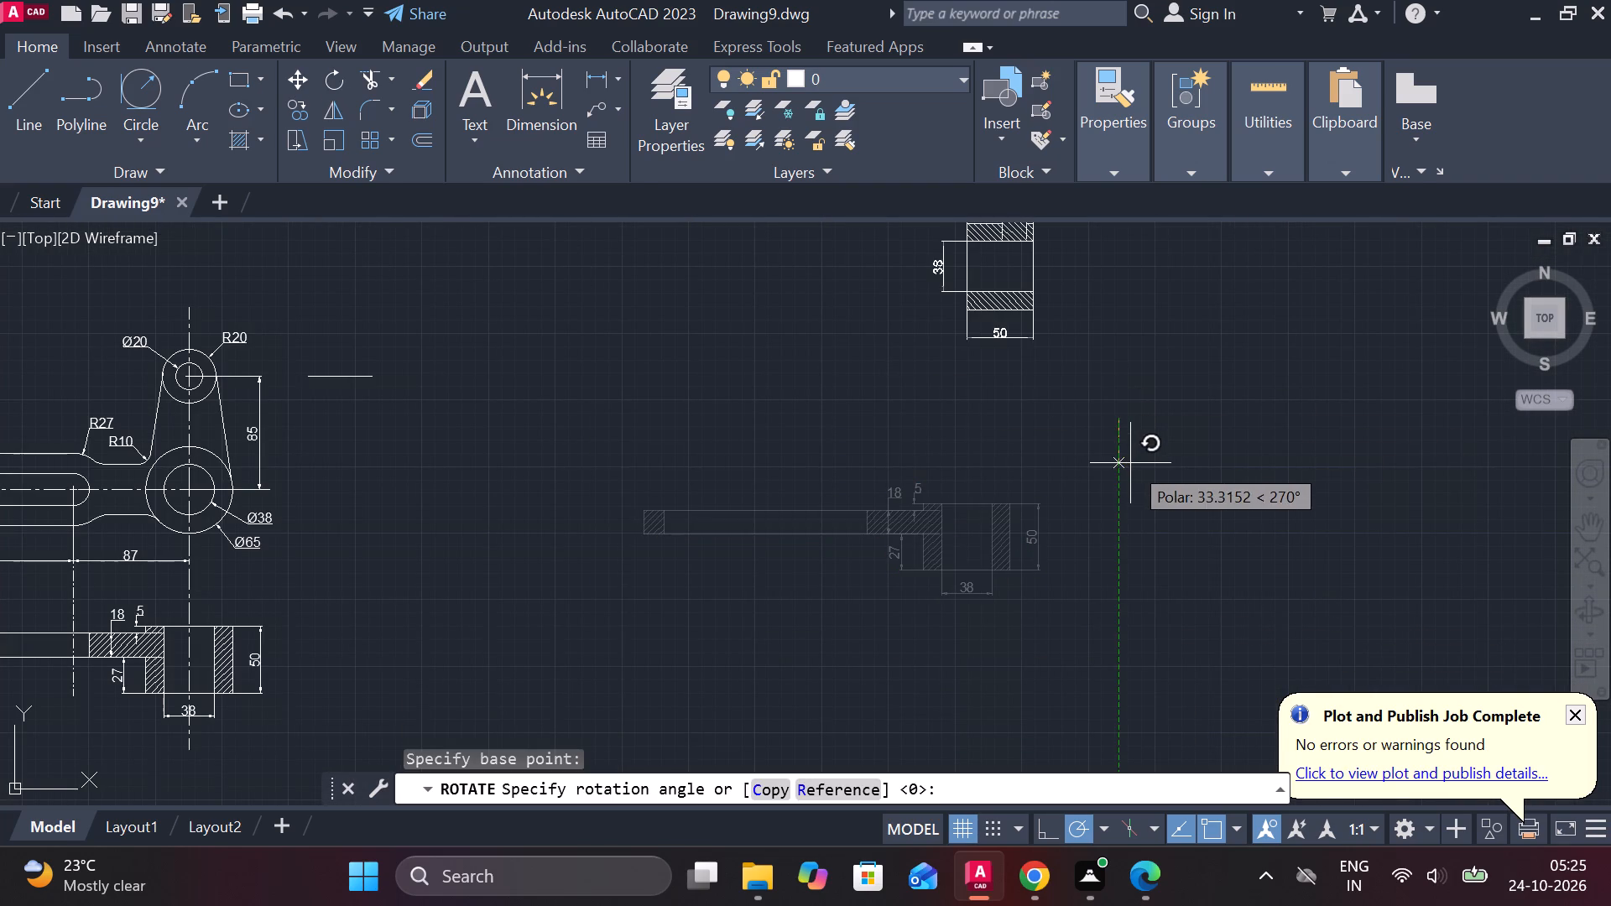
click(1130, 463)
middle_drag(1075, 462, 988, 667)
scroll(1020, 552, down, 1)
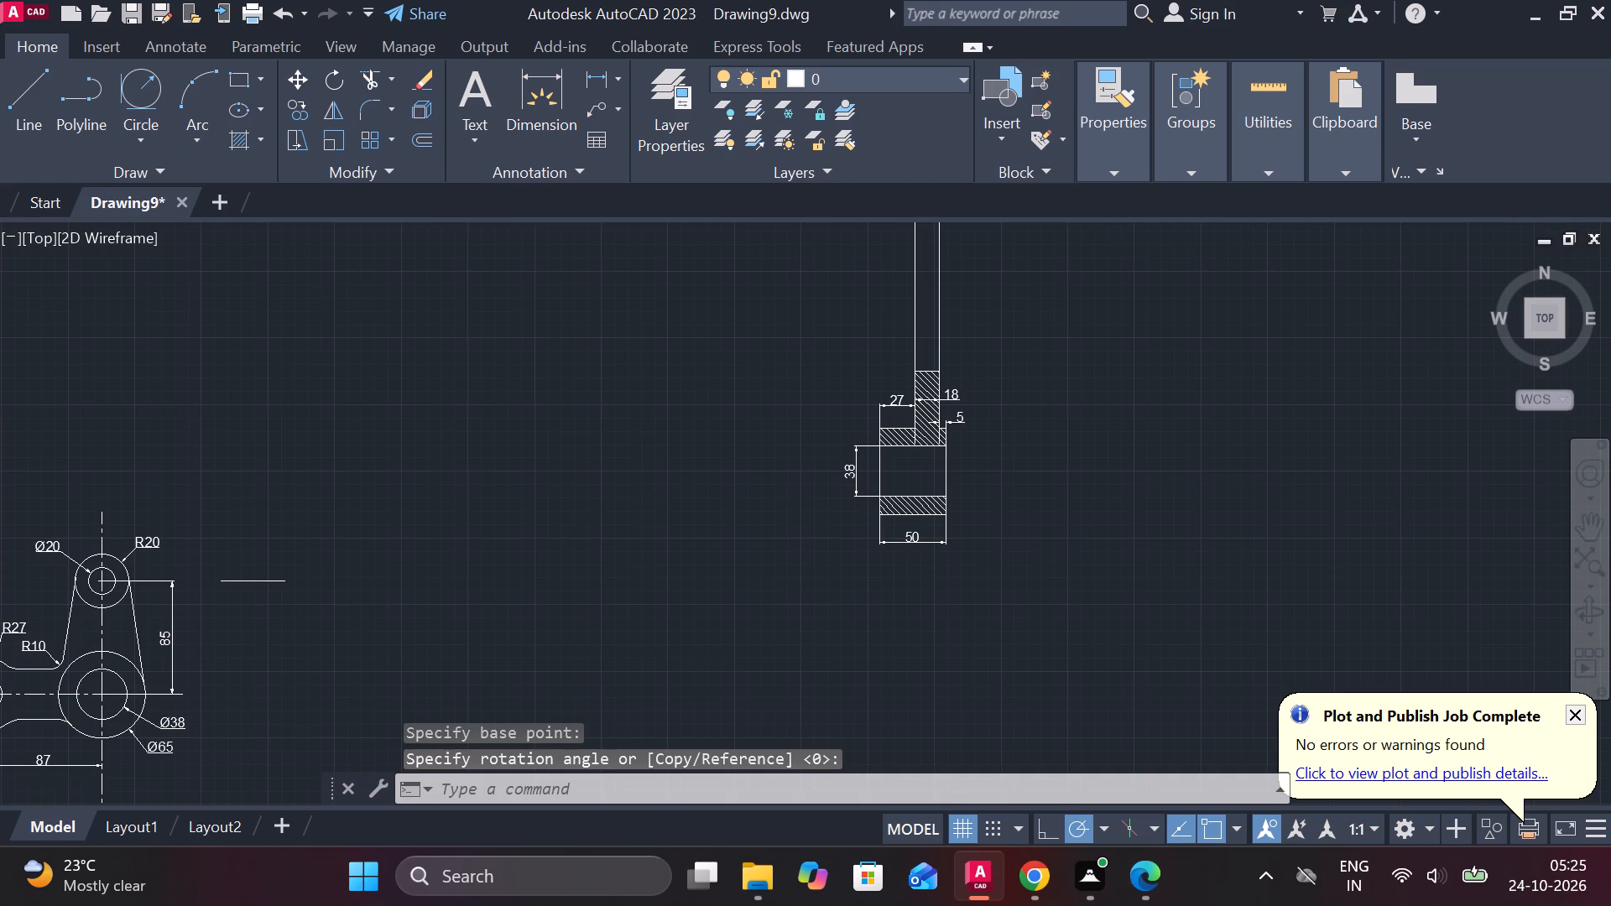
middle_drag(1020, 549, 1013, 595)
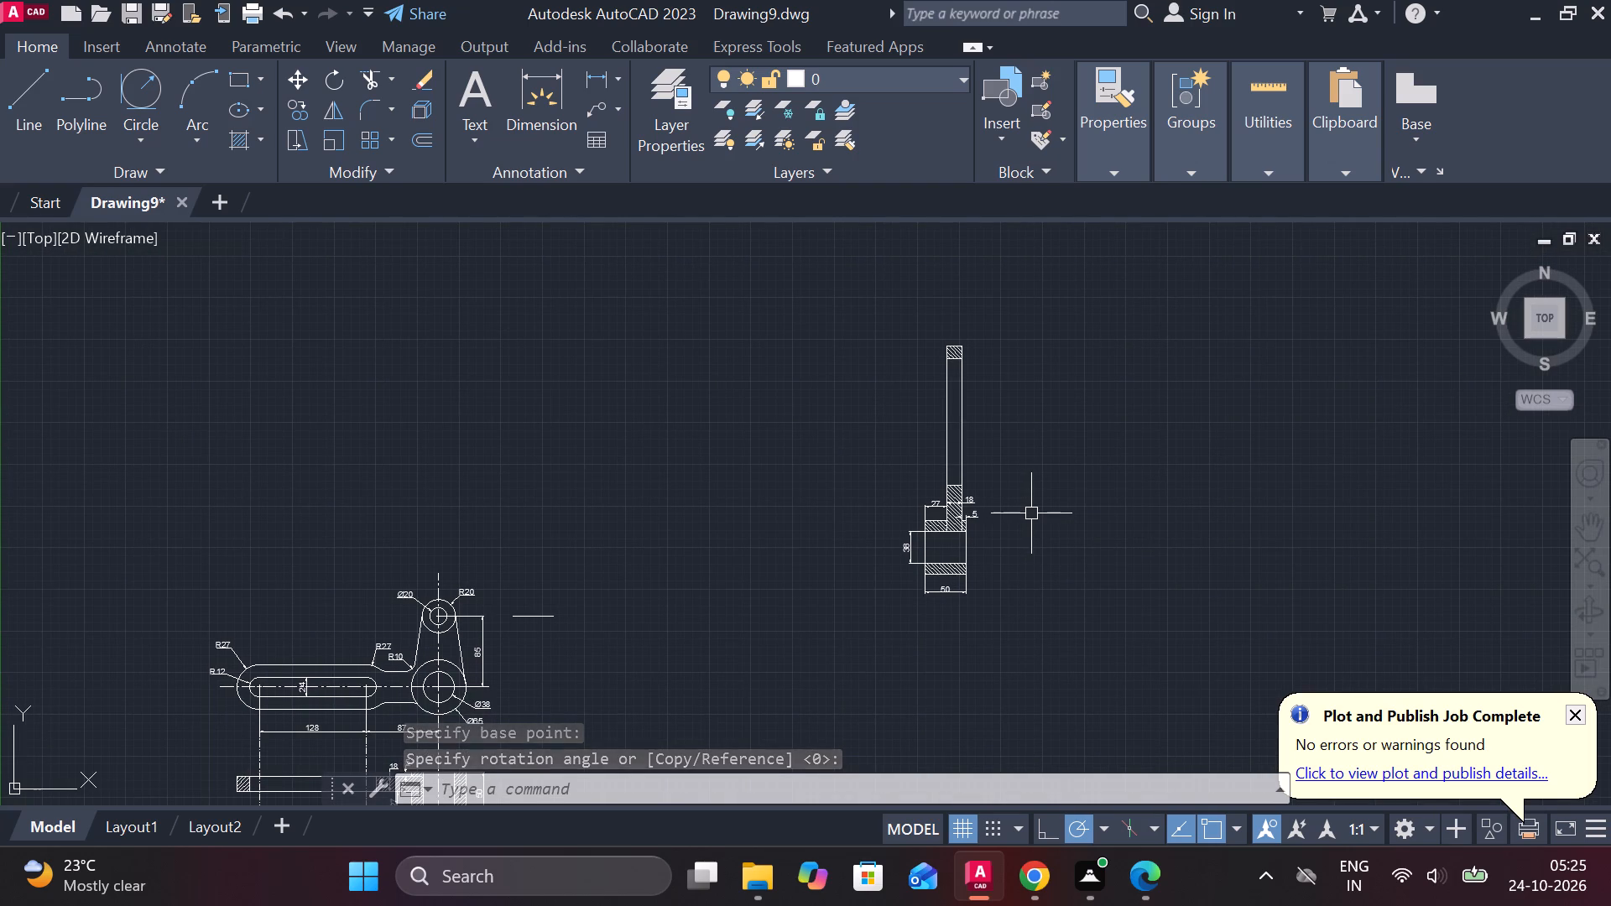
key(Escape)
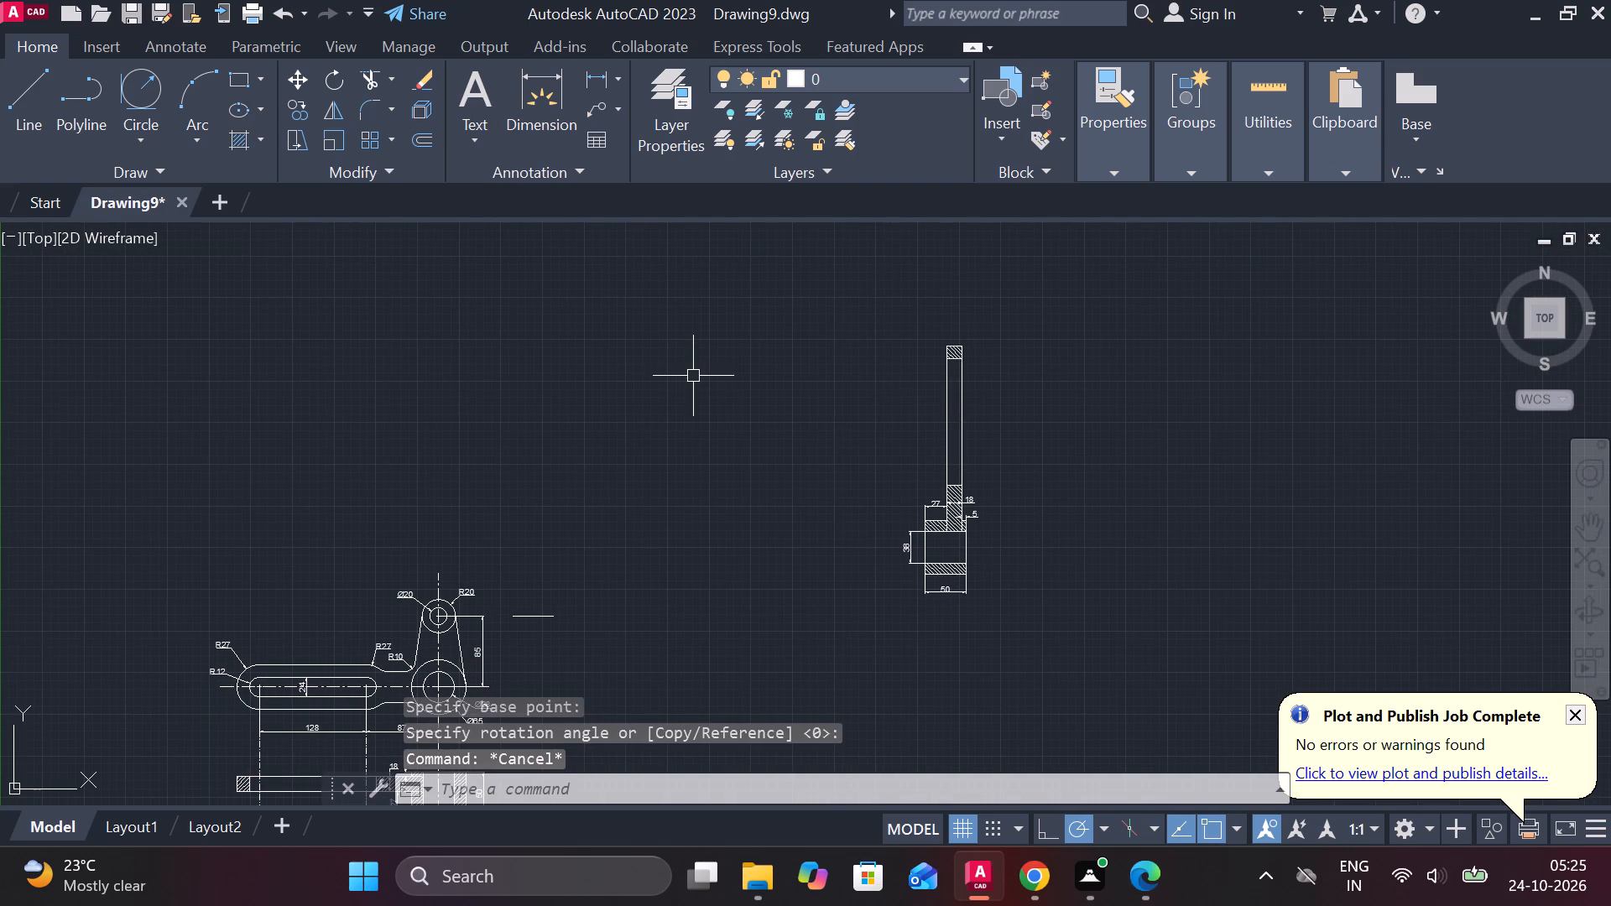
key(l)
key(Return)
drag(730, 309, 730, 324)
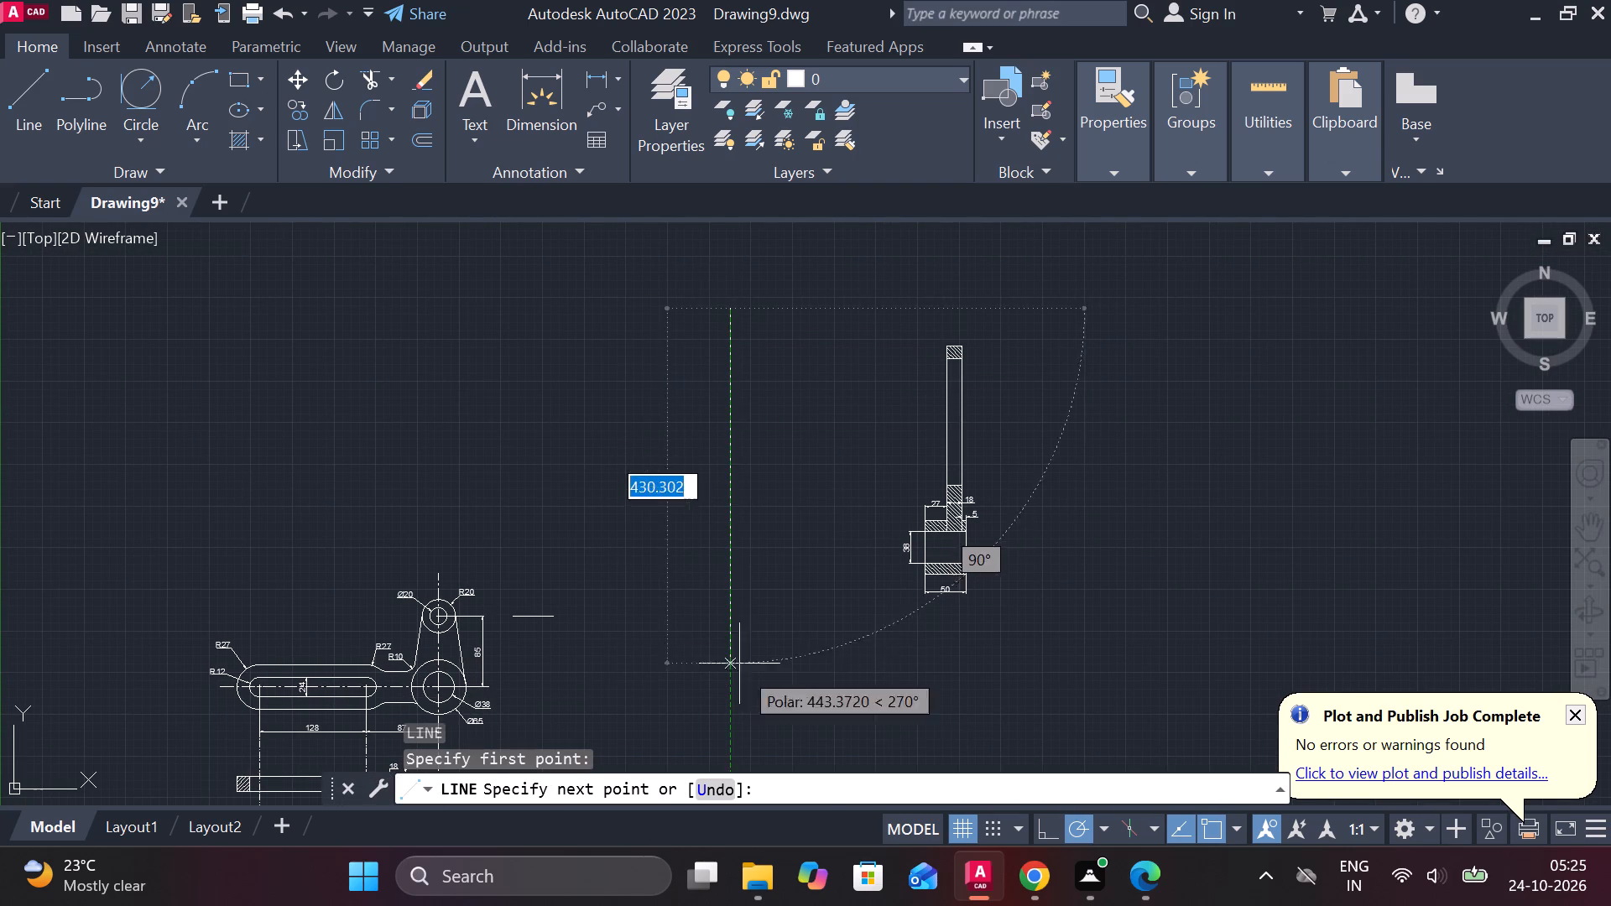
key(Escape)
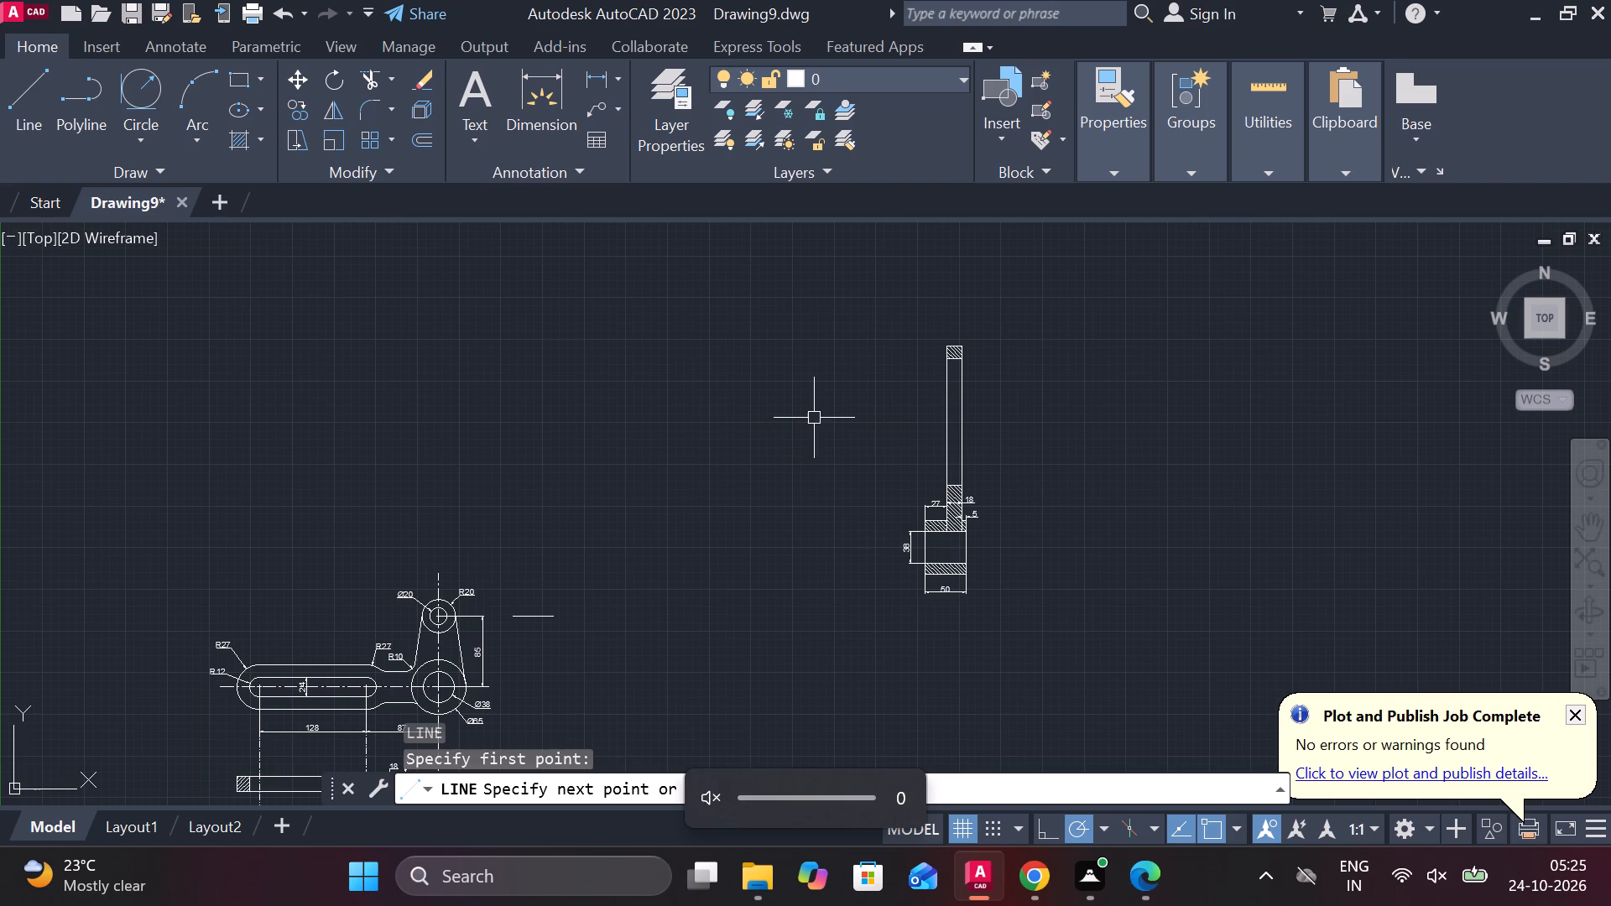
Draw a vertical line in the empty space left of the rotated section view, for use as a mirror axis.
key(space)
click(821, 326)
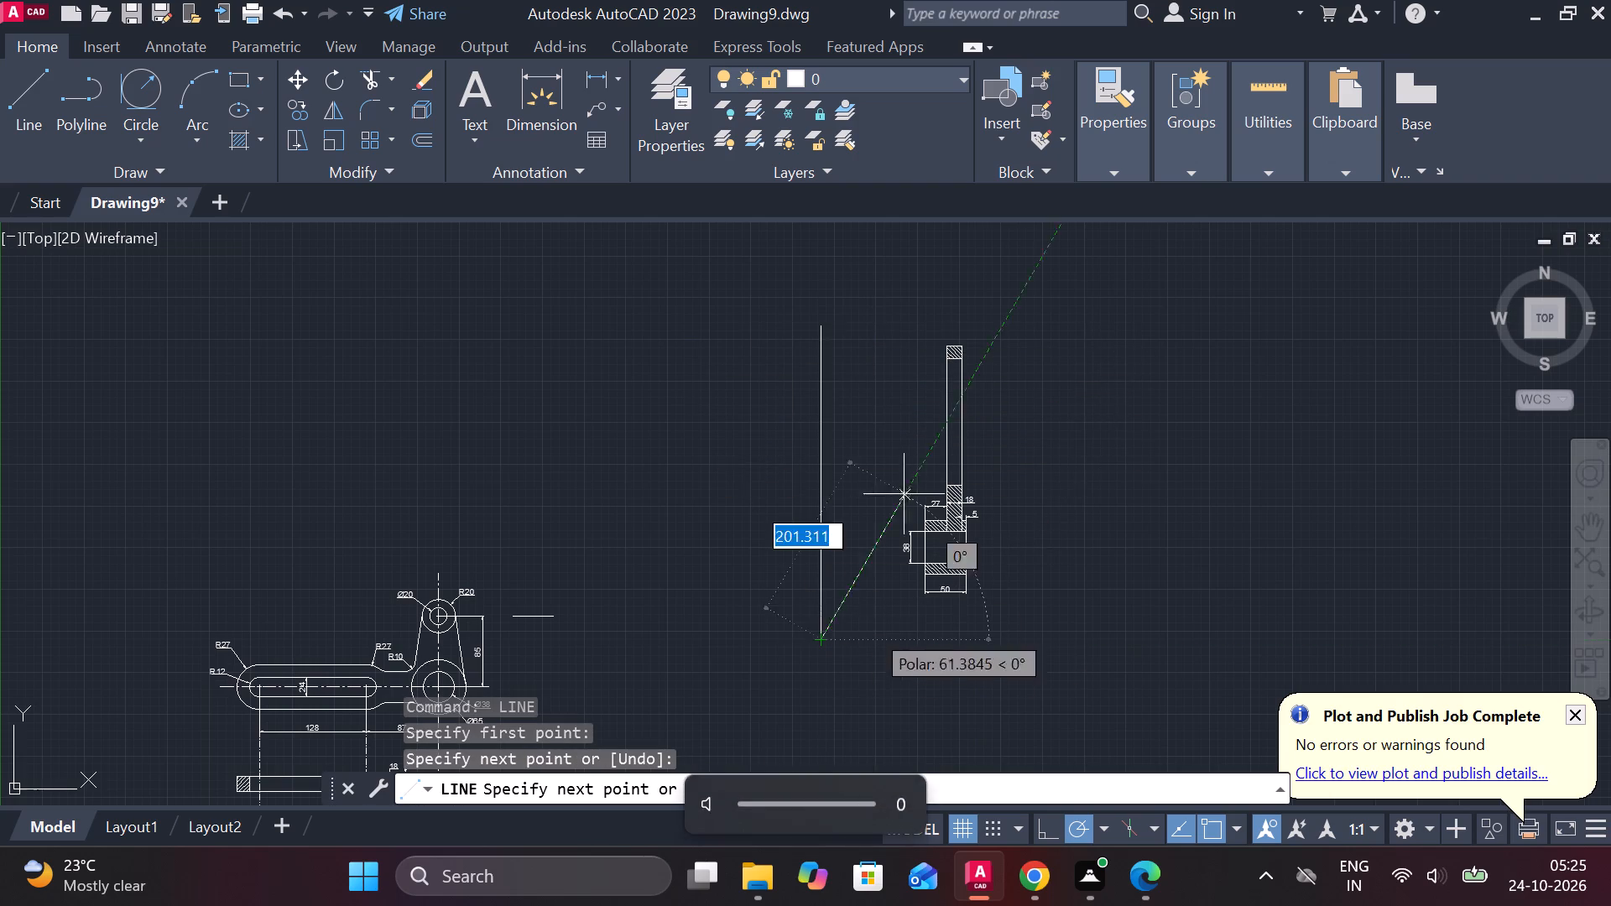
key(Escape)
Mirror the rotated section view with its dimensions about the vertical line, keeping the source objects.
drag(879, 265, 894, 376)
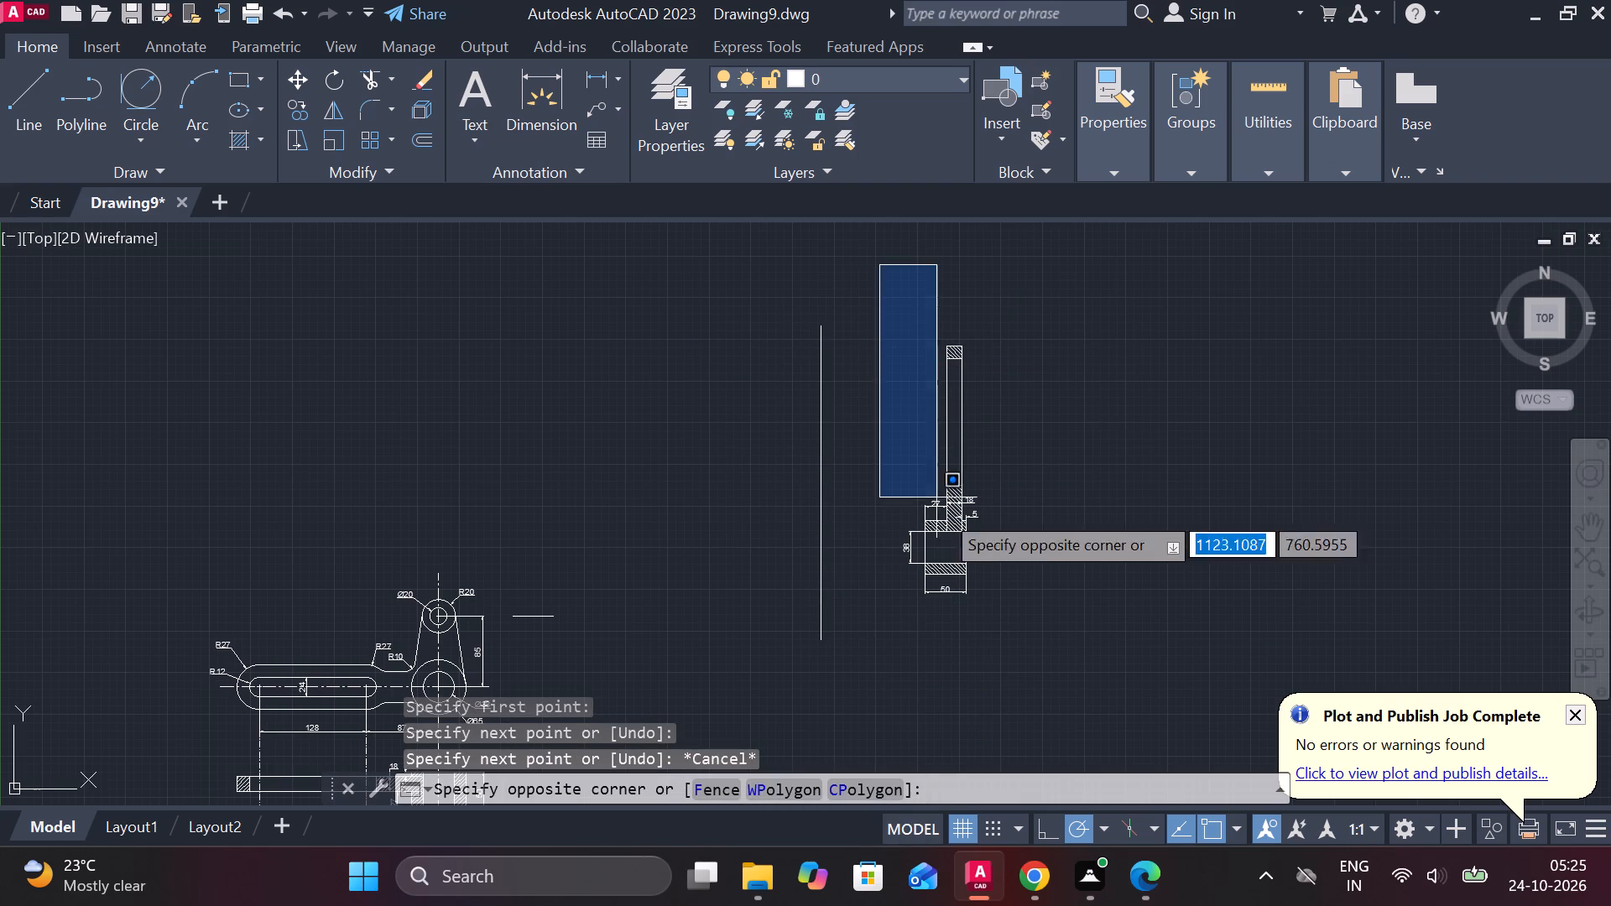
click(1019, 633)
text(MI)
key(Return)
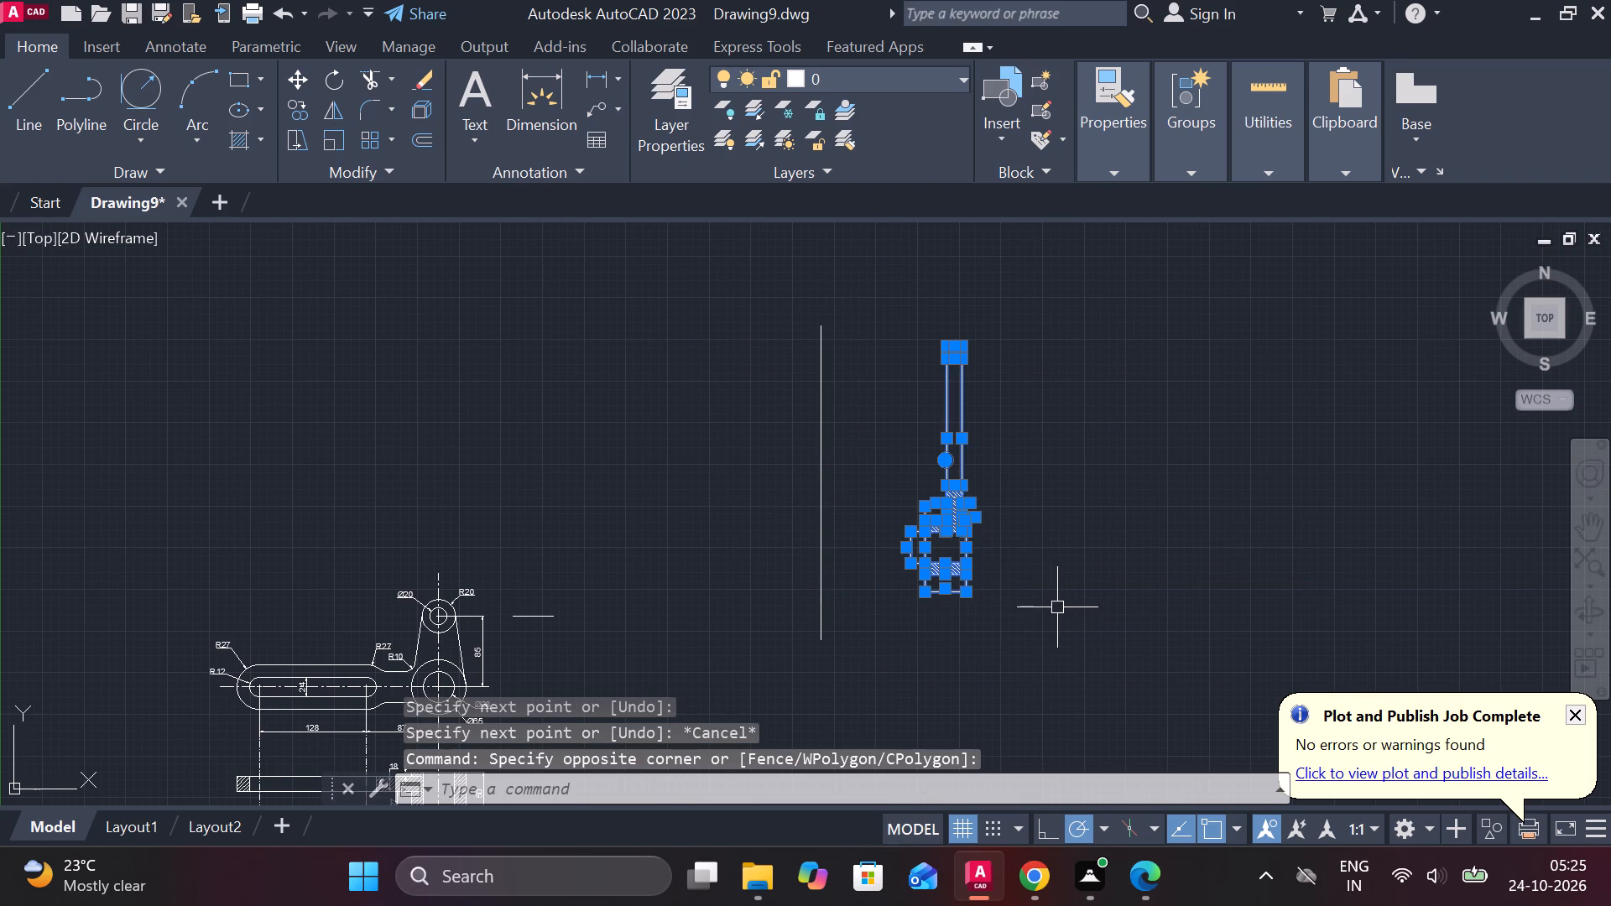
click(832, 638)
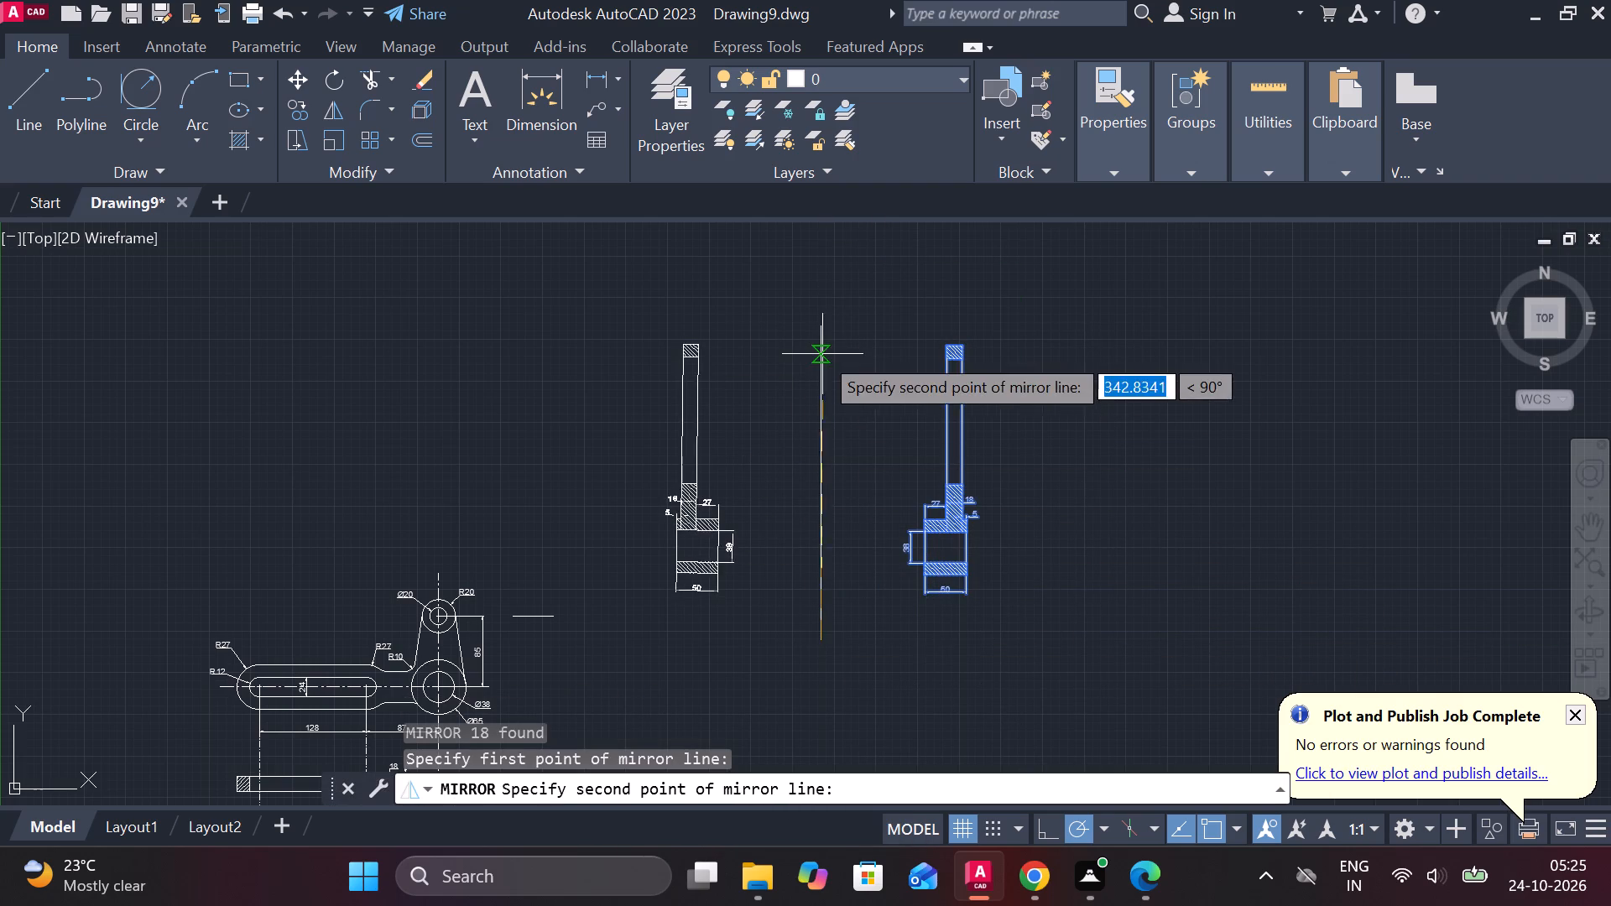
click(817, 334)
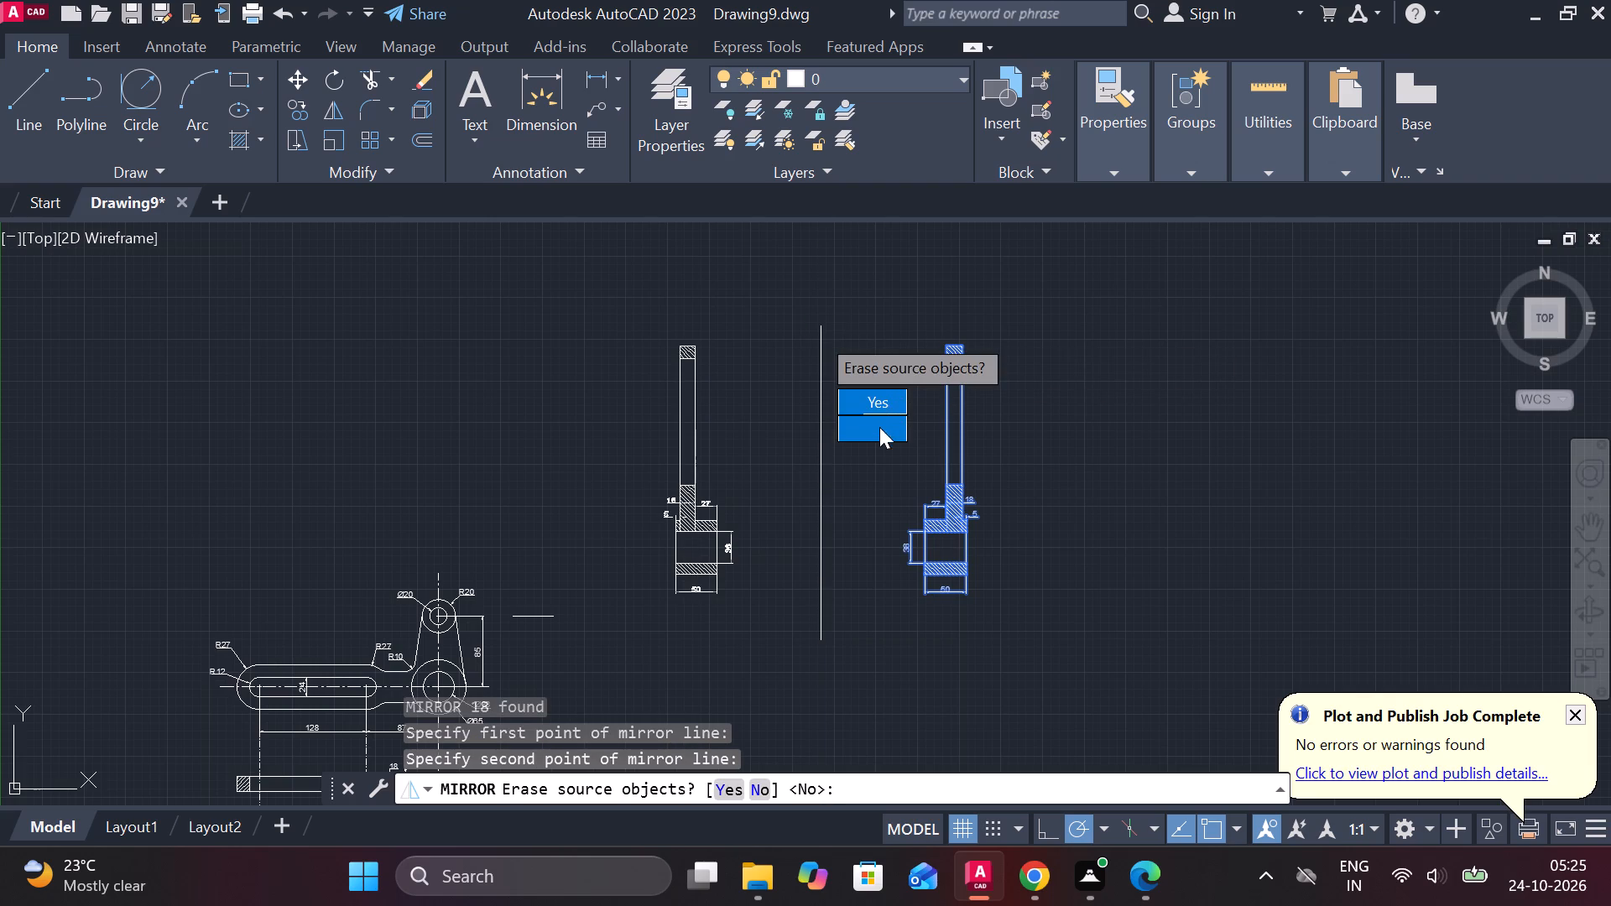
drag(879, 427, 817, 334)
key(Escape)
Erase the original rotated section view together with the vertical mirror line.
drag(982, 635, 978, 618)
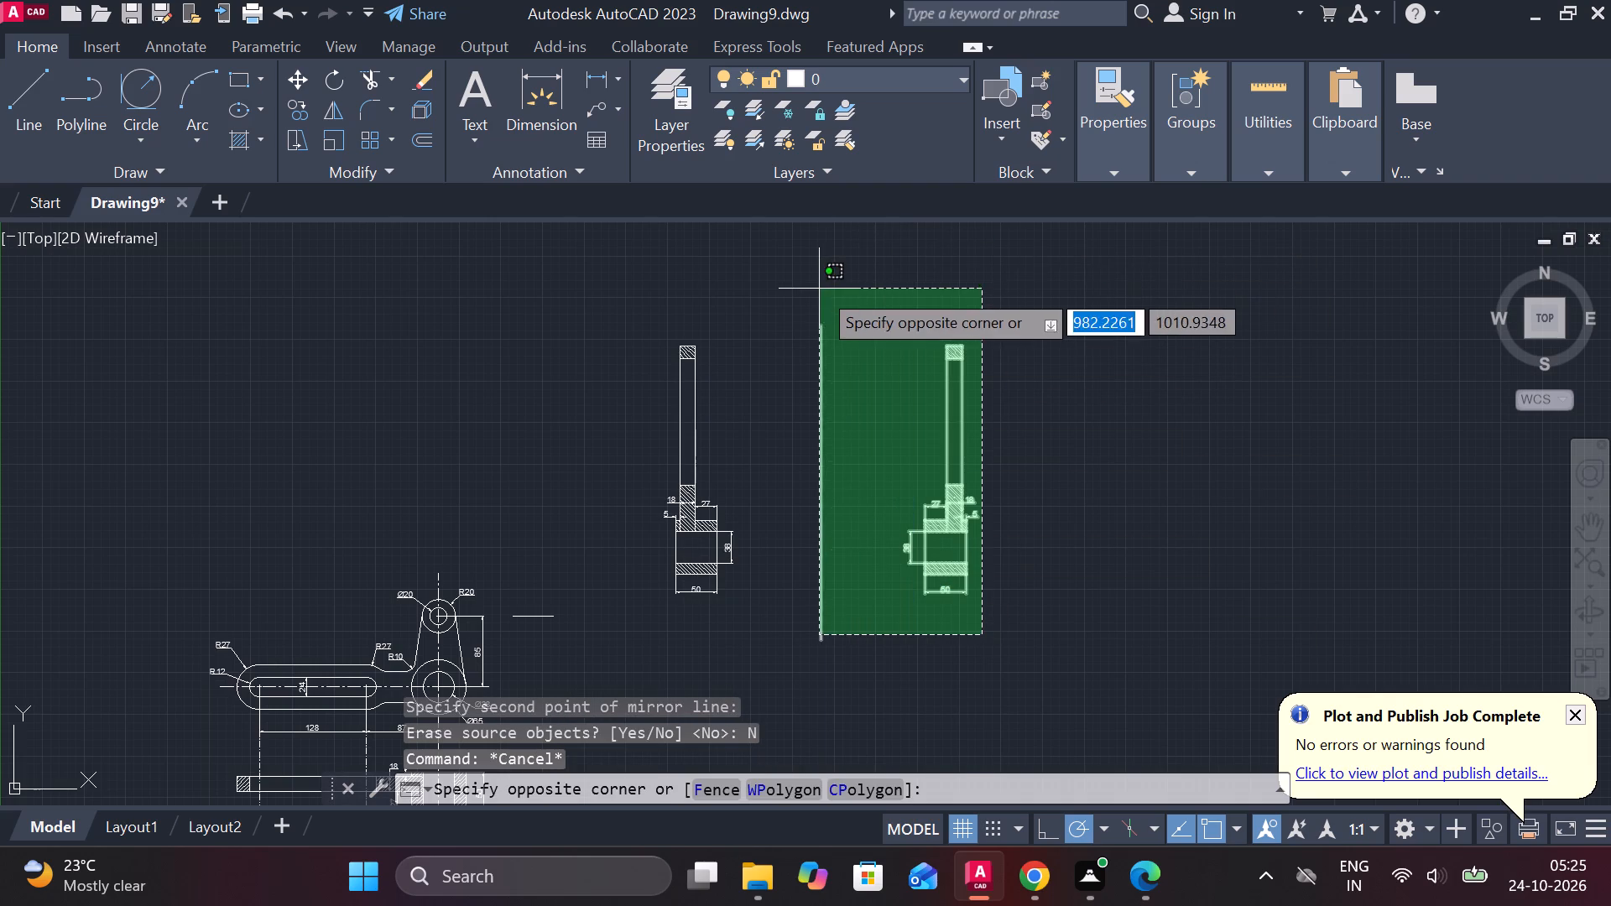
click(788, 285)
text(E)
key(space)
Erase the loose horizontal line beside the front view, level with the Ø20 hole's centre.
scroll(680, 471, up, 1)
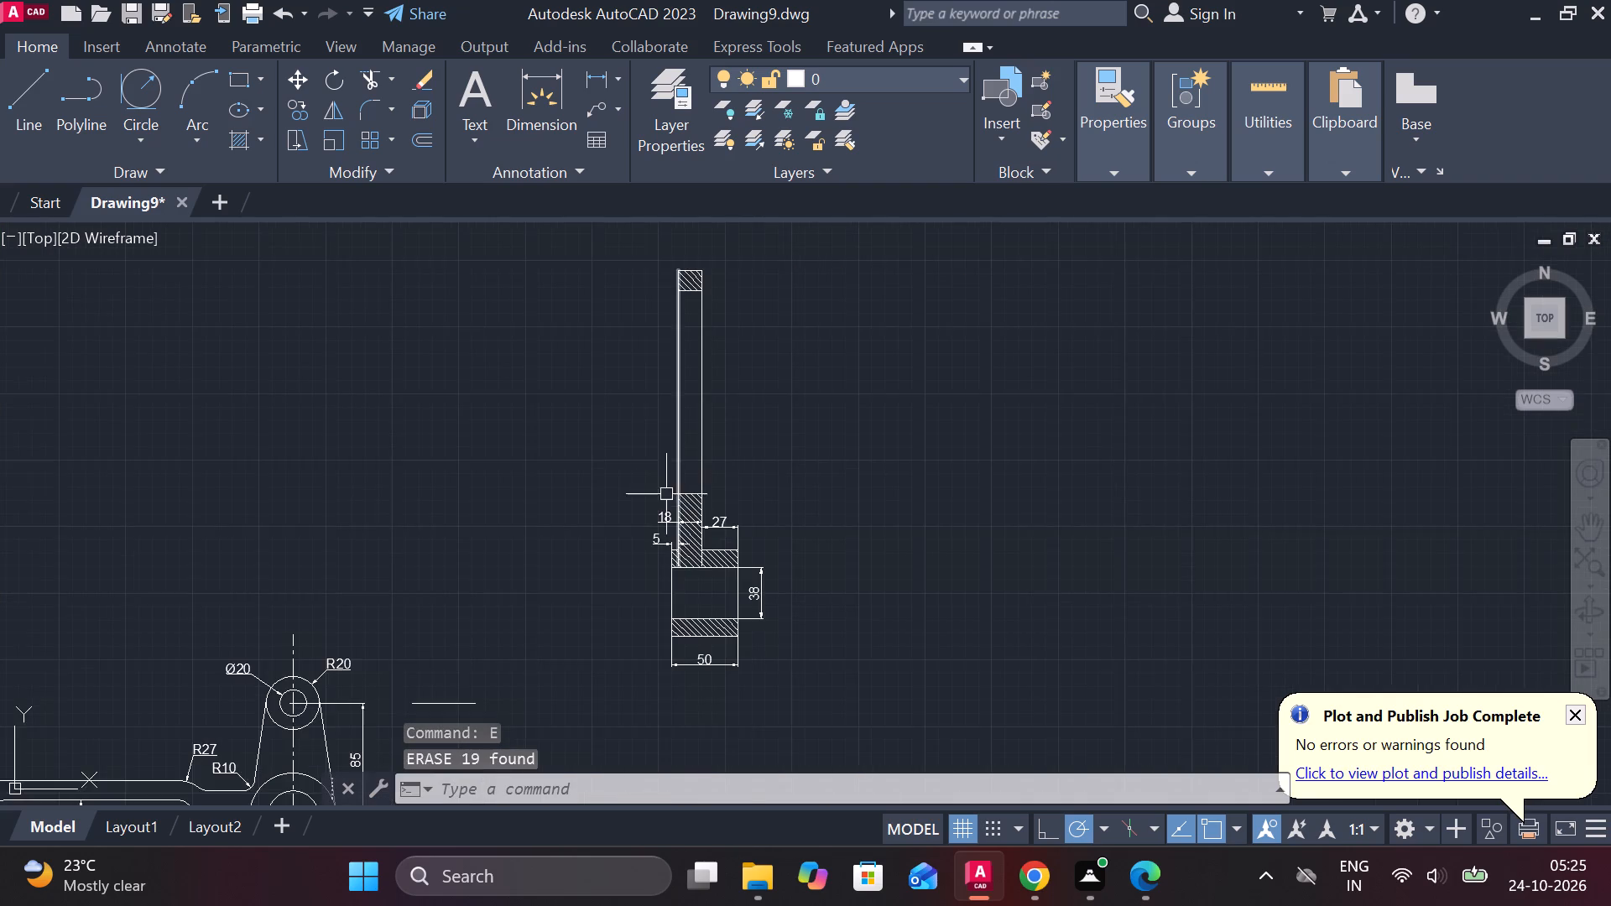
scroll(665, 497, up, 1)
middle_drag(566, 513, 821, 241)
scroll(821, 351, down, 1)
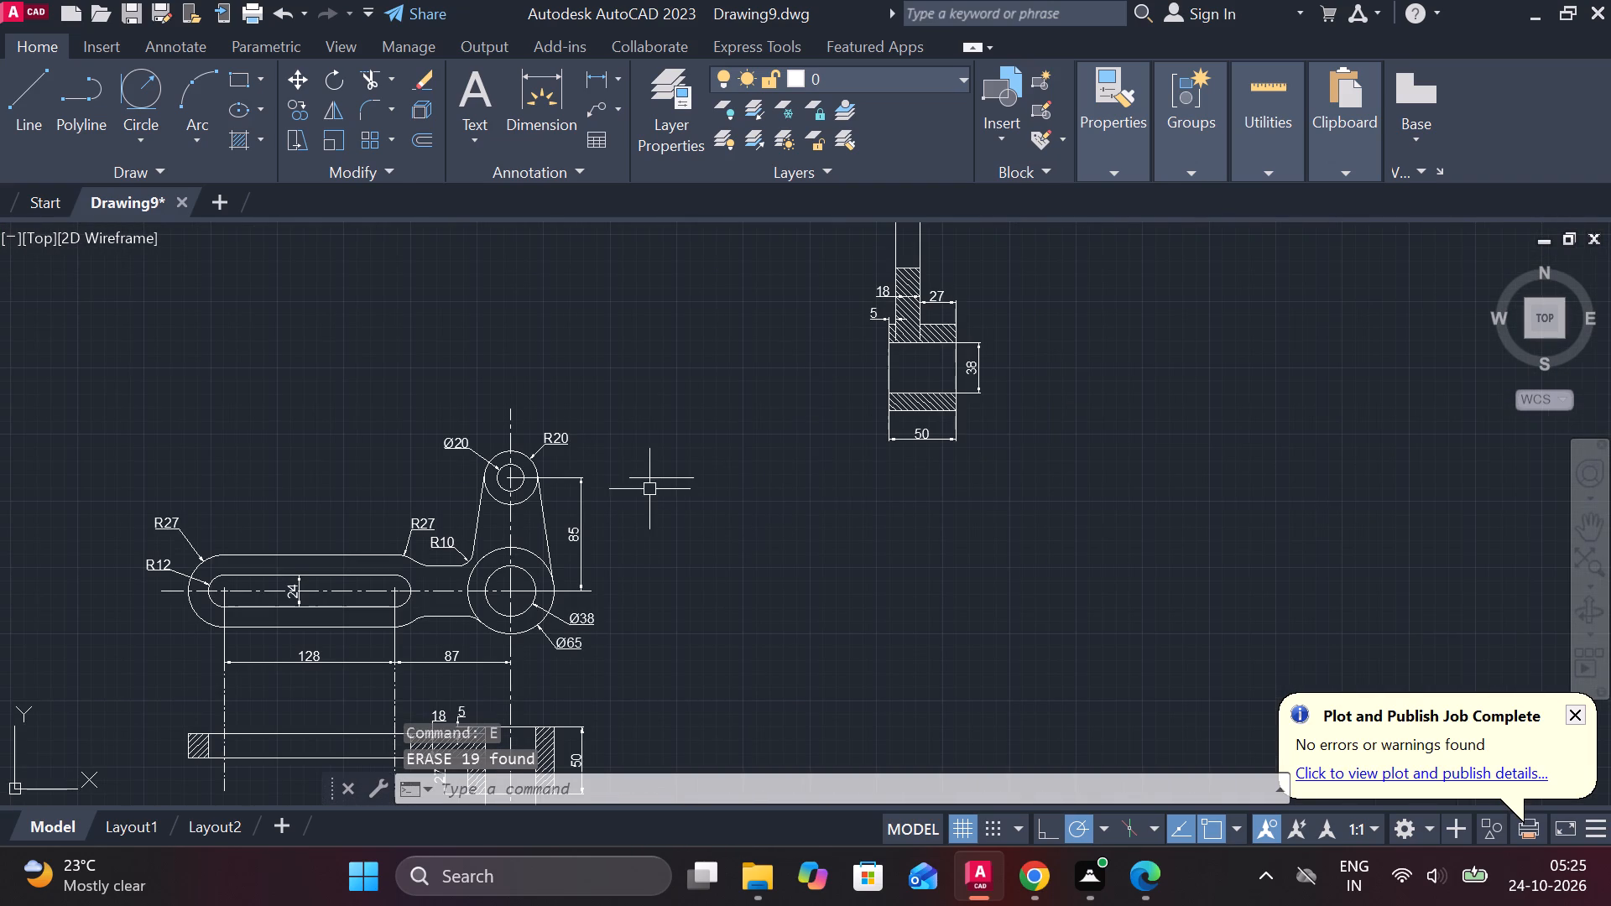
click(656, 482)
text(E)
key(space)
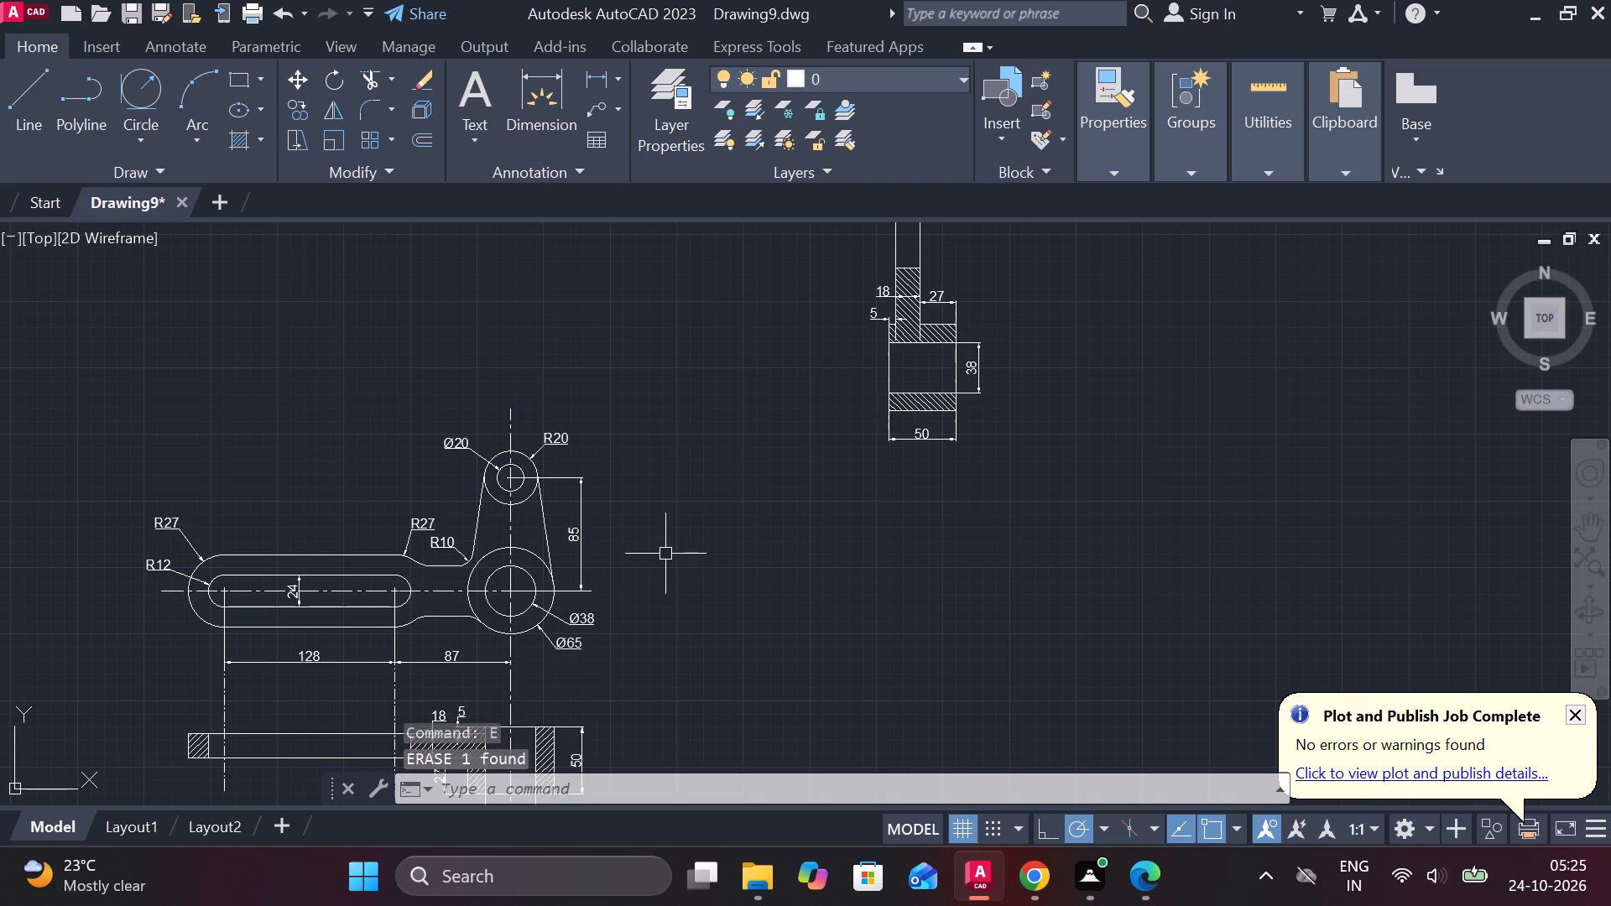
Draw a short horizontal line outward from the midpoint of the boss's left edge in the mirrored section view.
middle_drag(725, 544, 662, 693)
scroll(861, 552, up, 2)
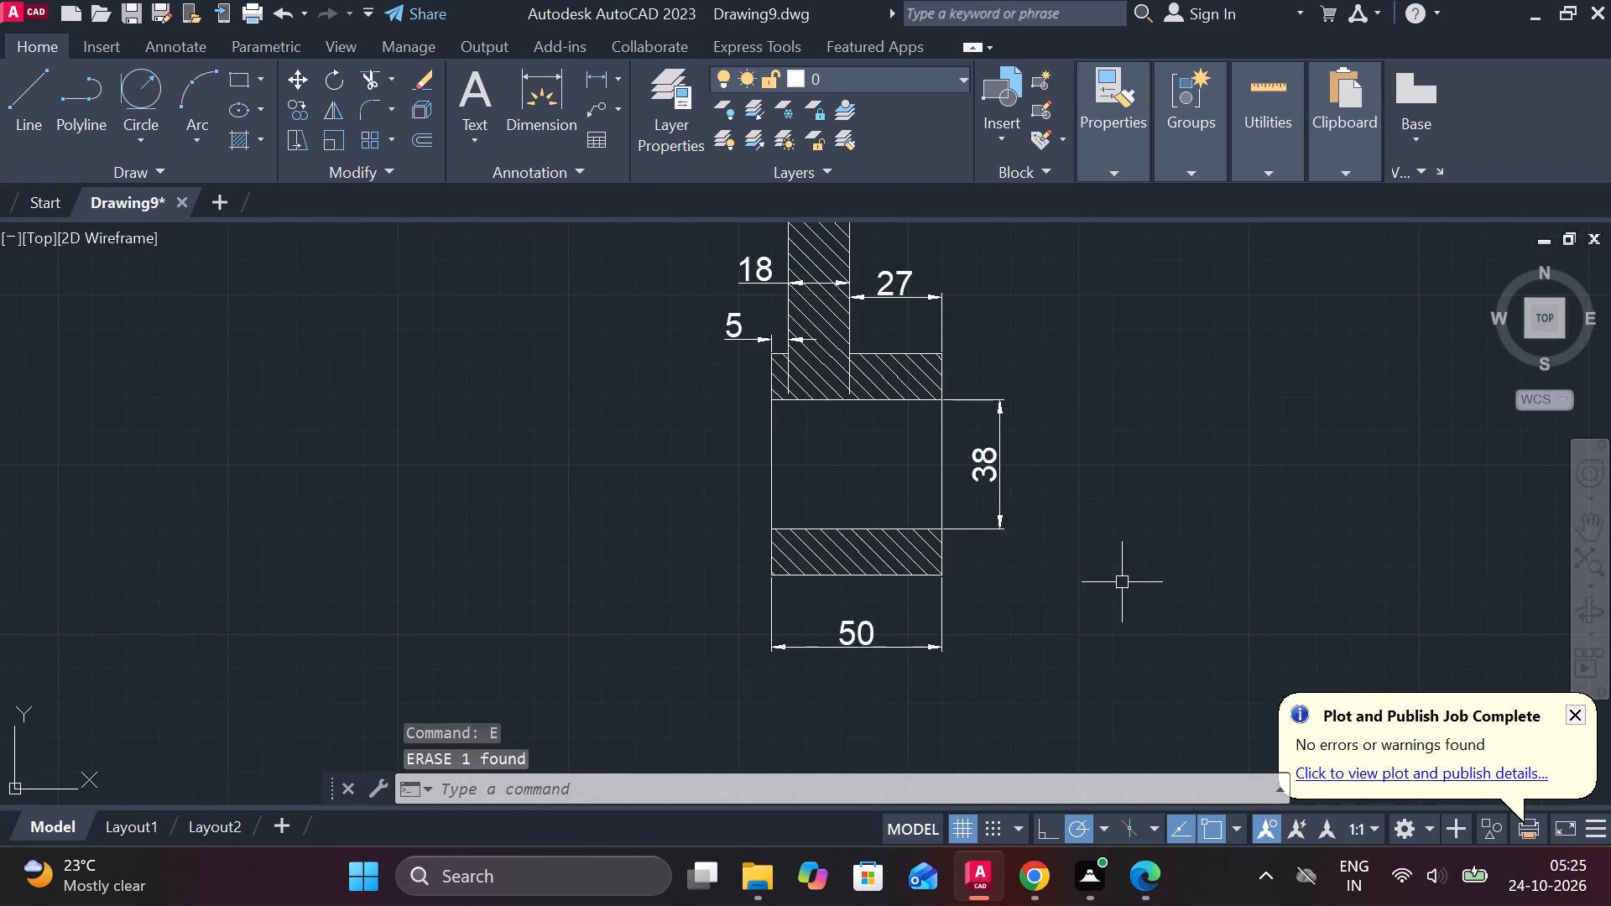
key(l)
key(Return)
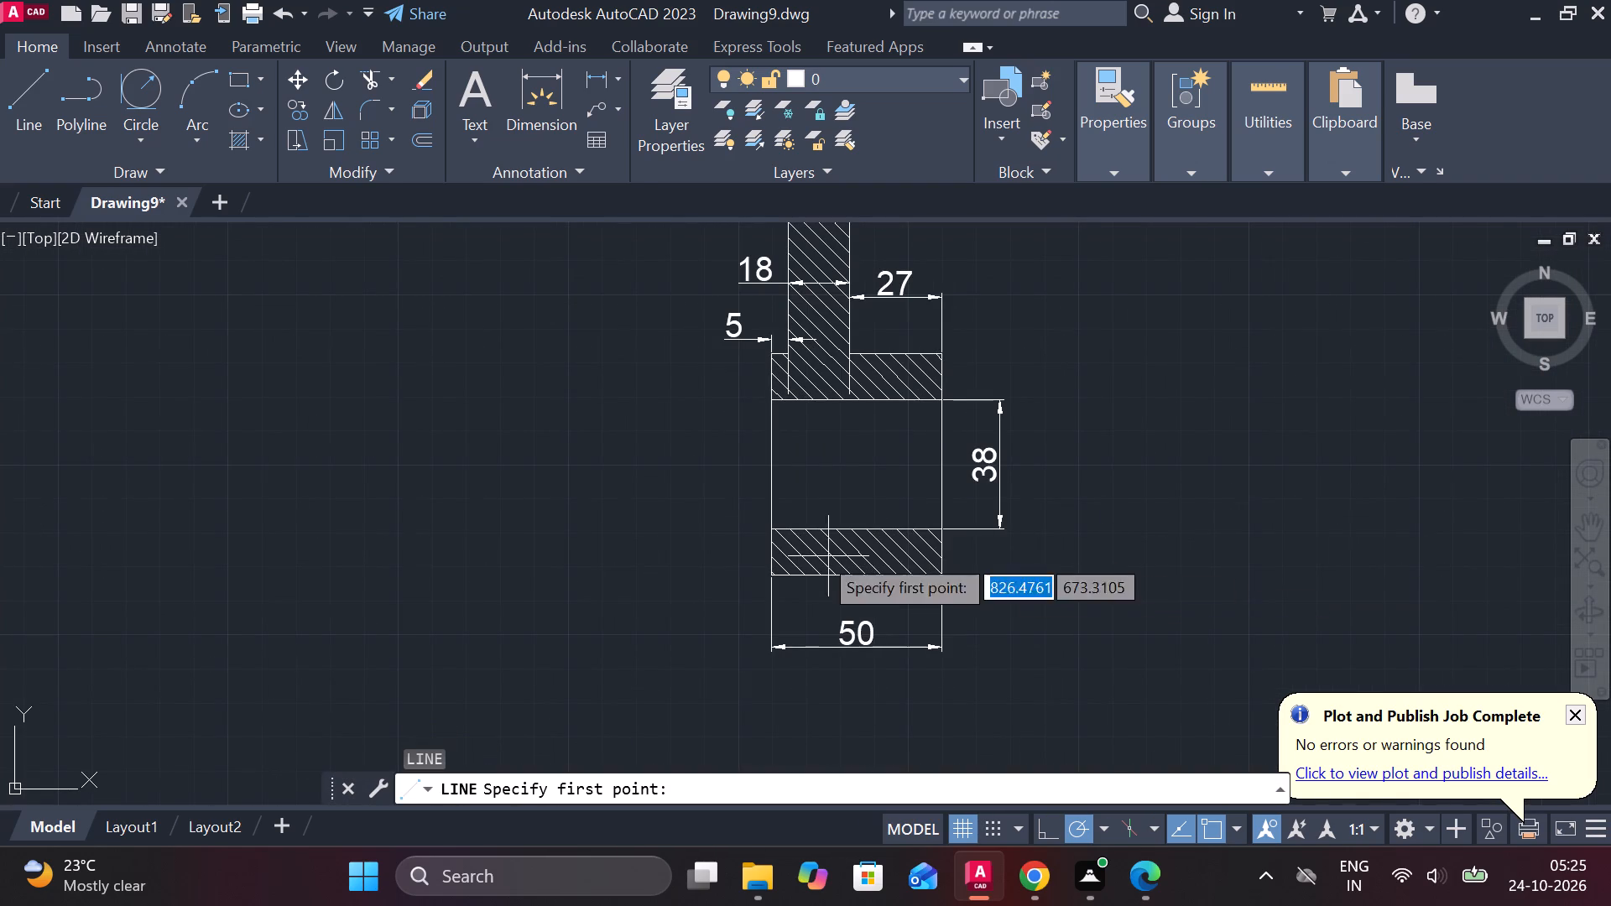
click(769, 469)
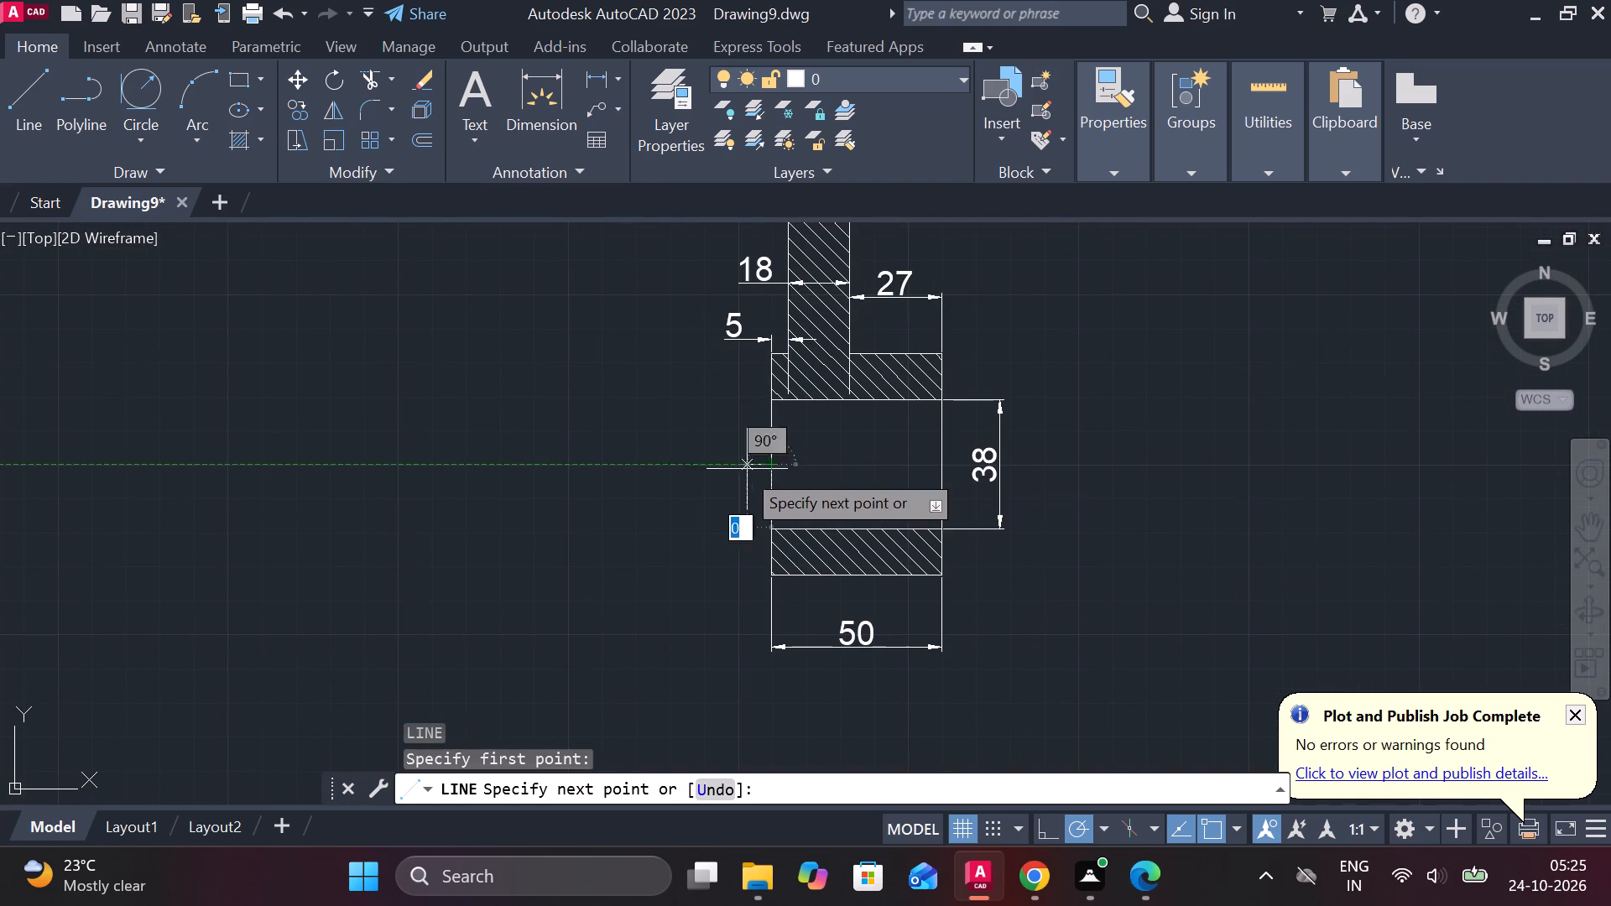
click(701, 469)
scroll(759, 477, down, 1)
key(Escape)
Lengthen the front view's horizontal centreline to the right, well past the Ø65 boss into the side-view area.
scroll(781, 540, down, 2)
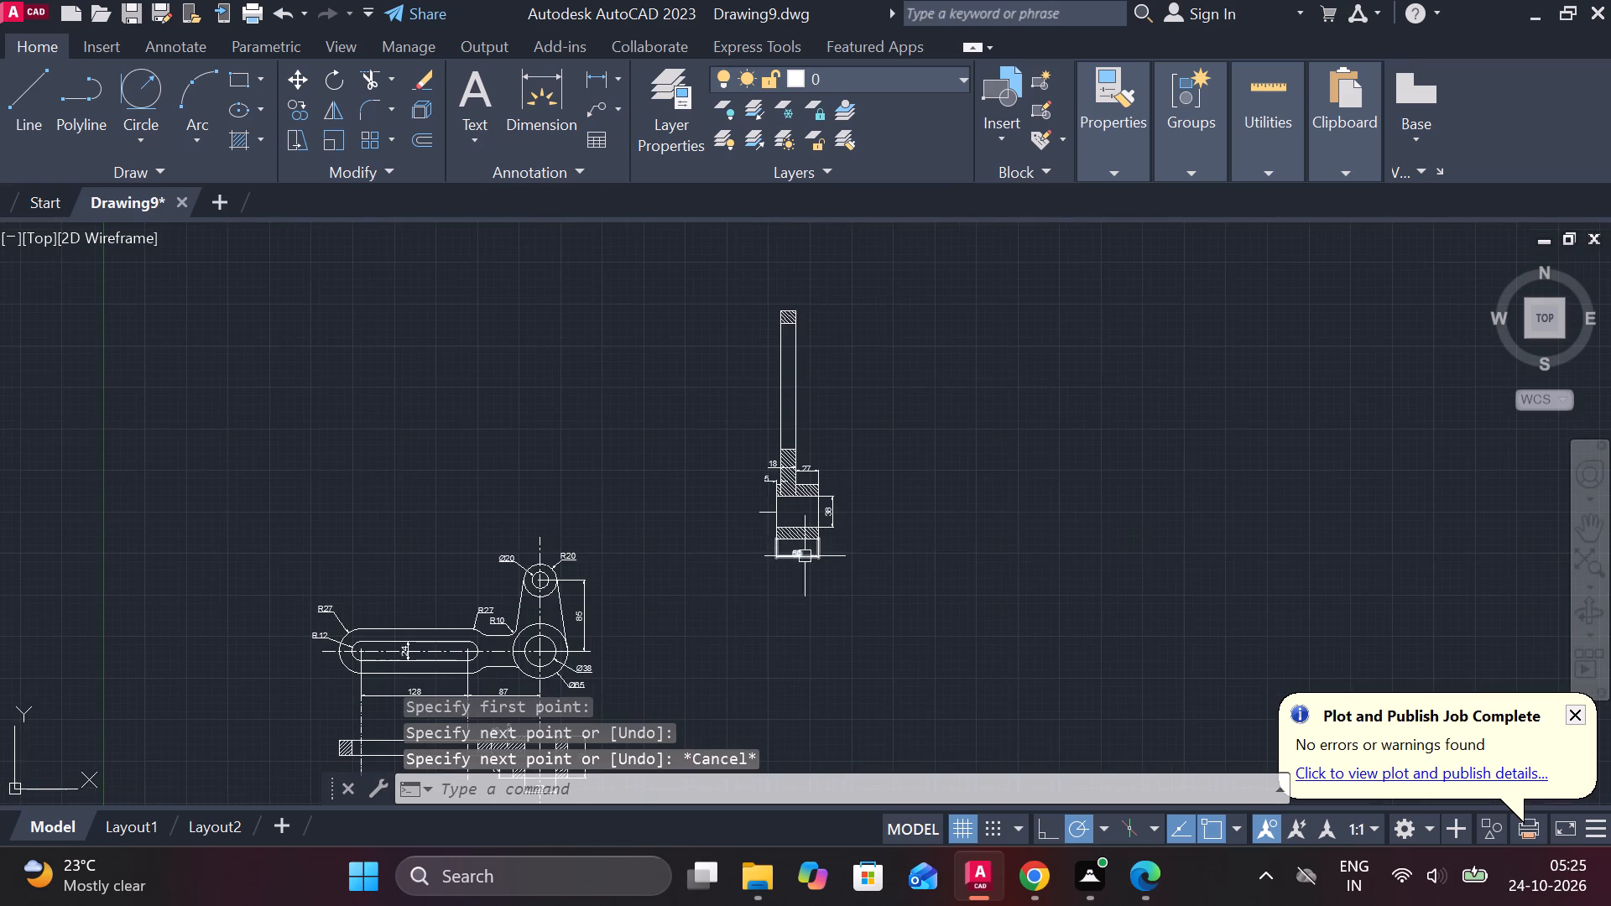
scroll(597, 641, up, 2)
middle_drag(599, 631, 654, 558)
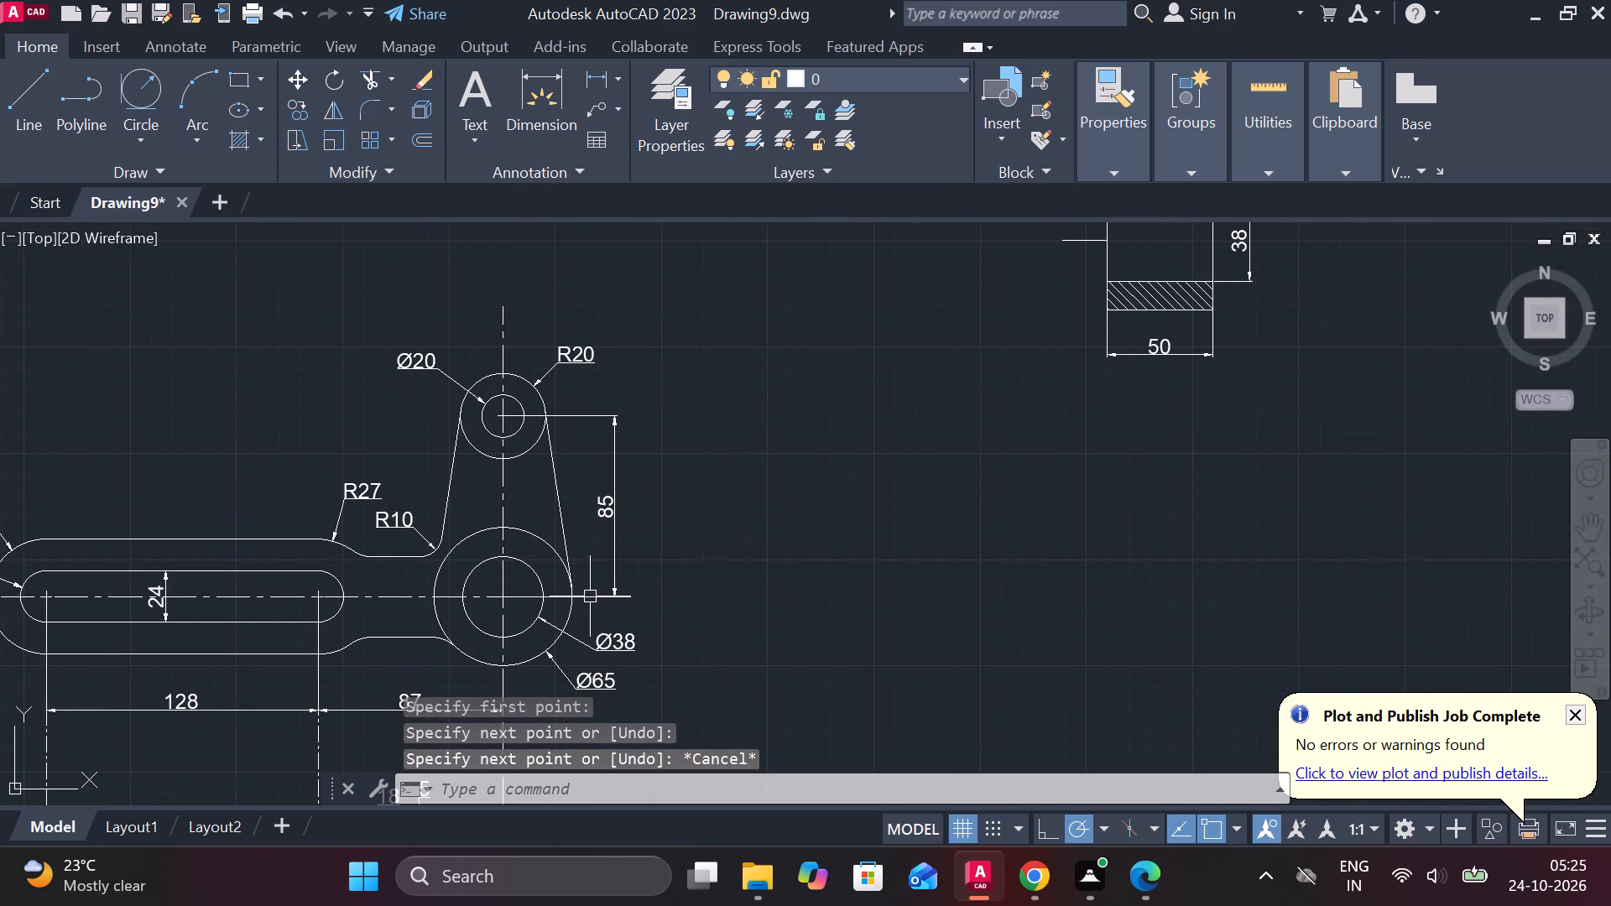
click(590, 595)
key(Escape)
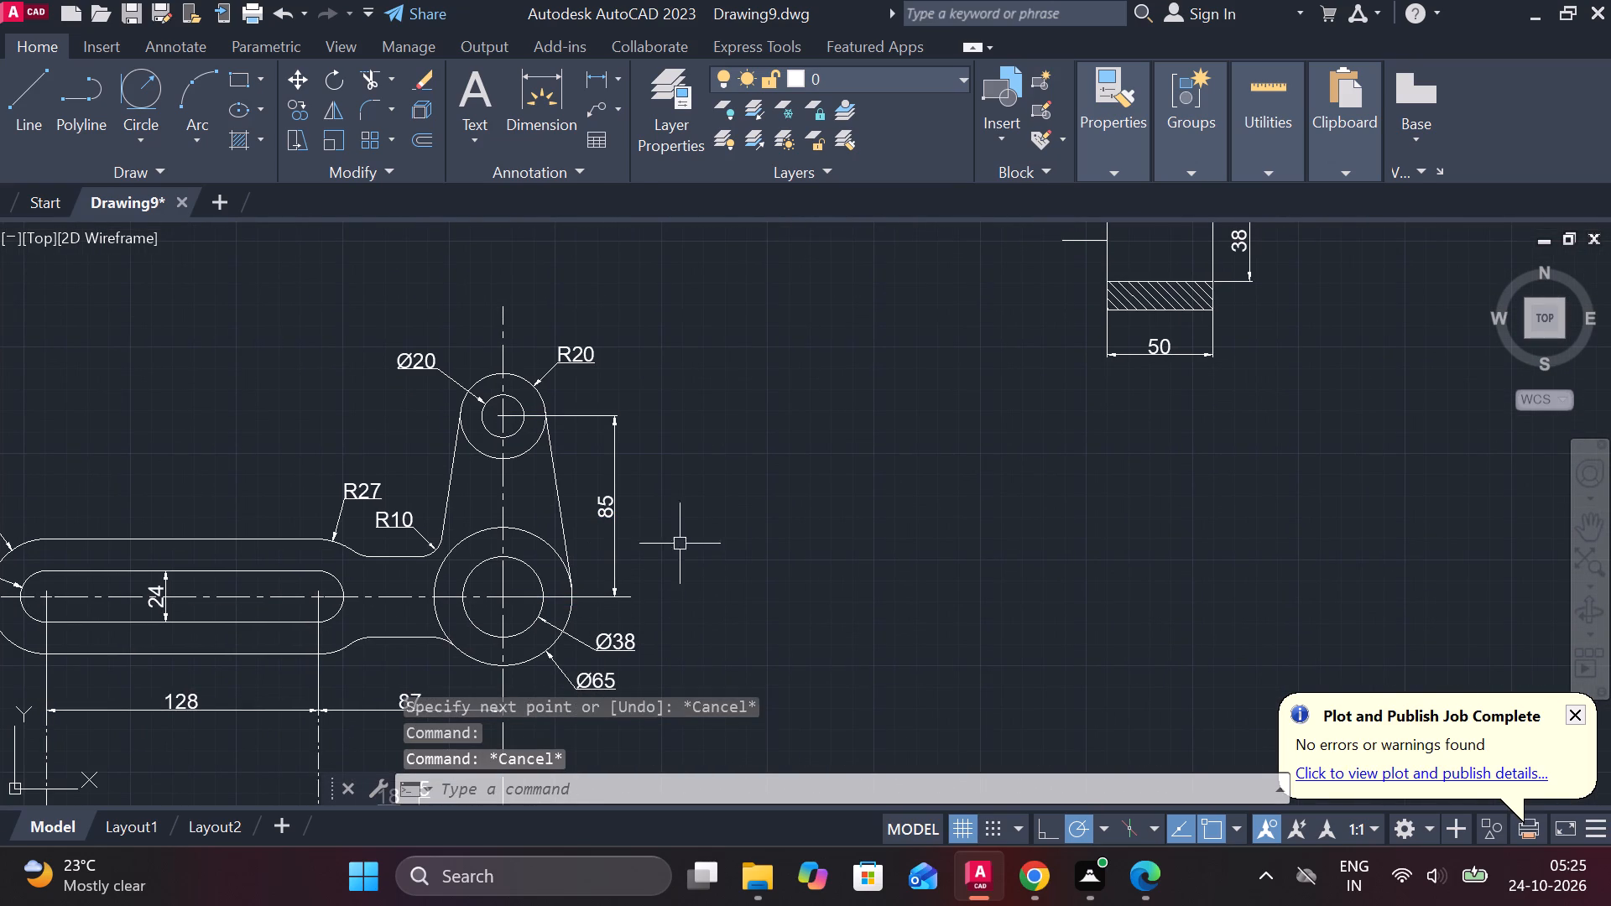
middle_drag(680, 544, 727, 509)
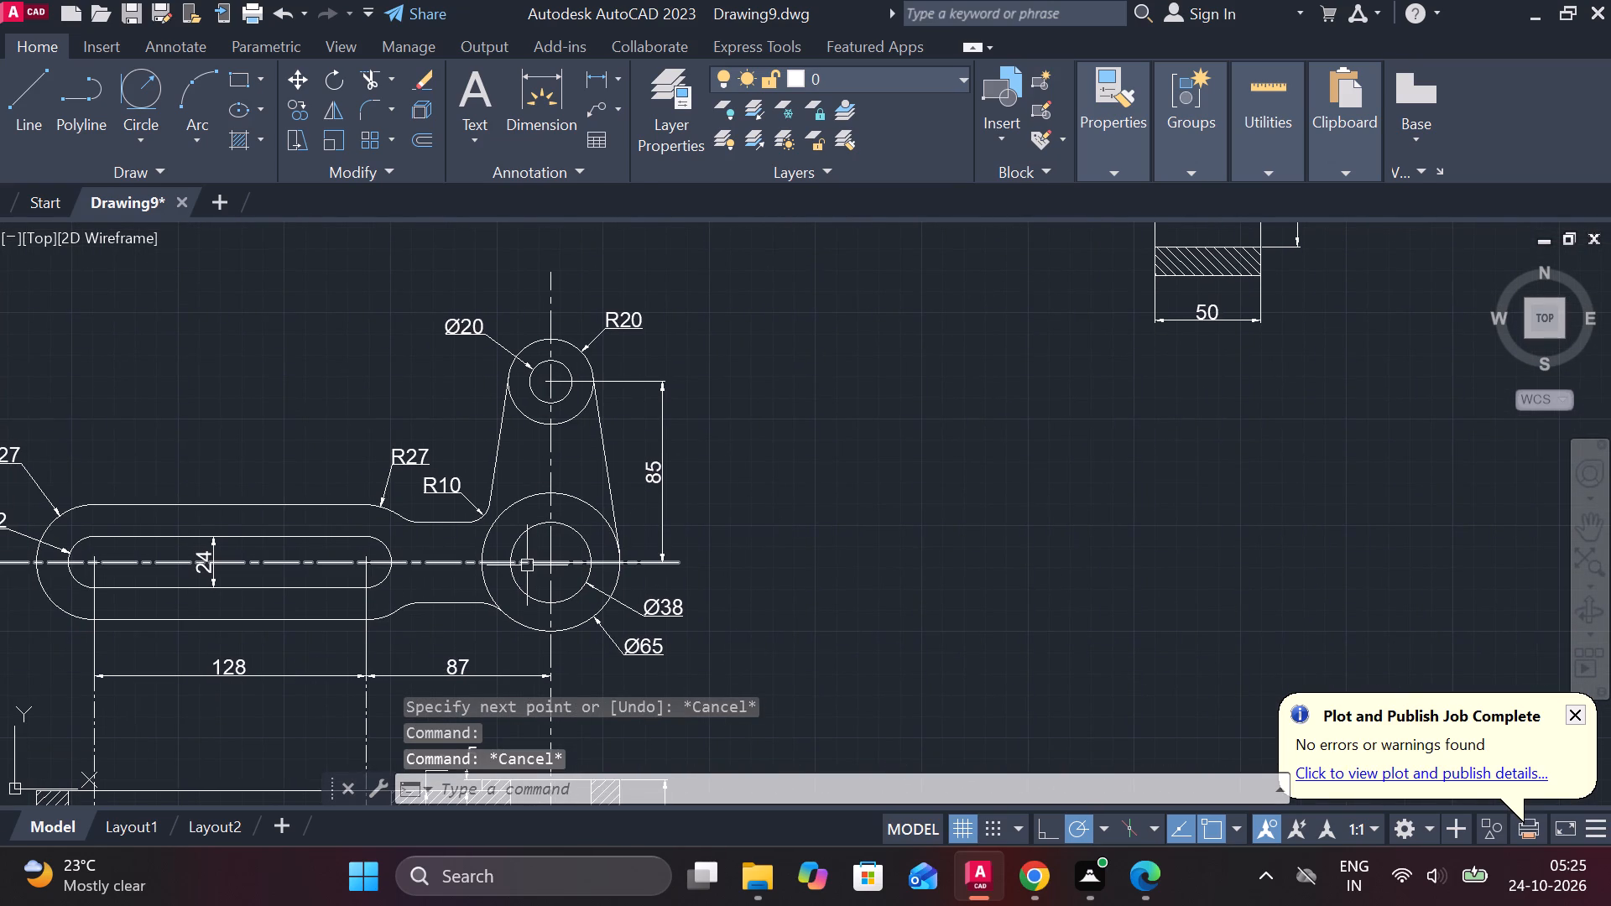
click(527, 565)
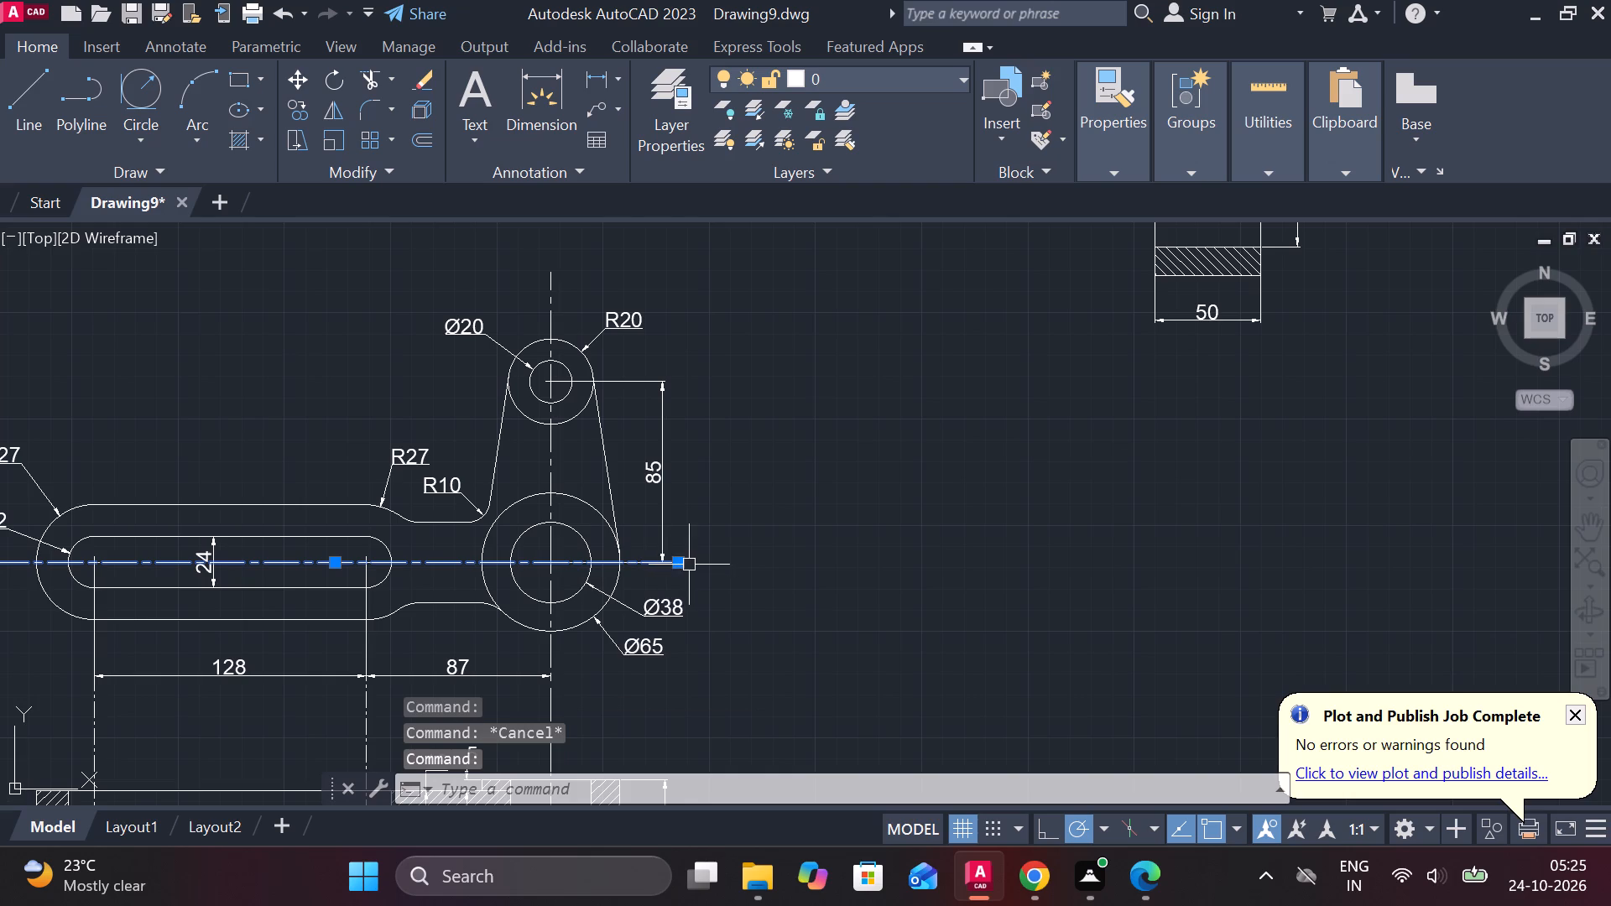
drag(752, 628, 762, 628)
click(1040, 579)
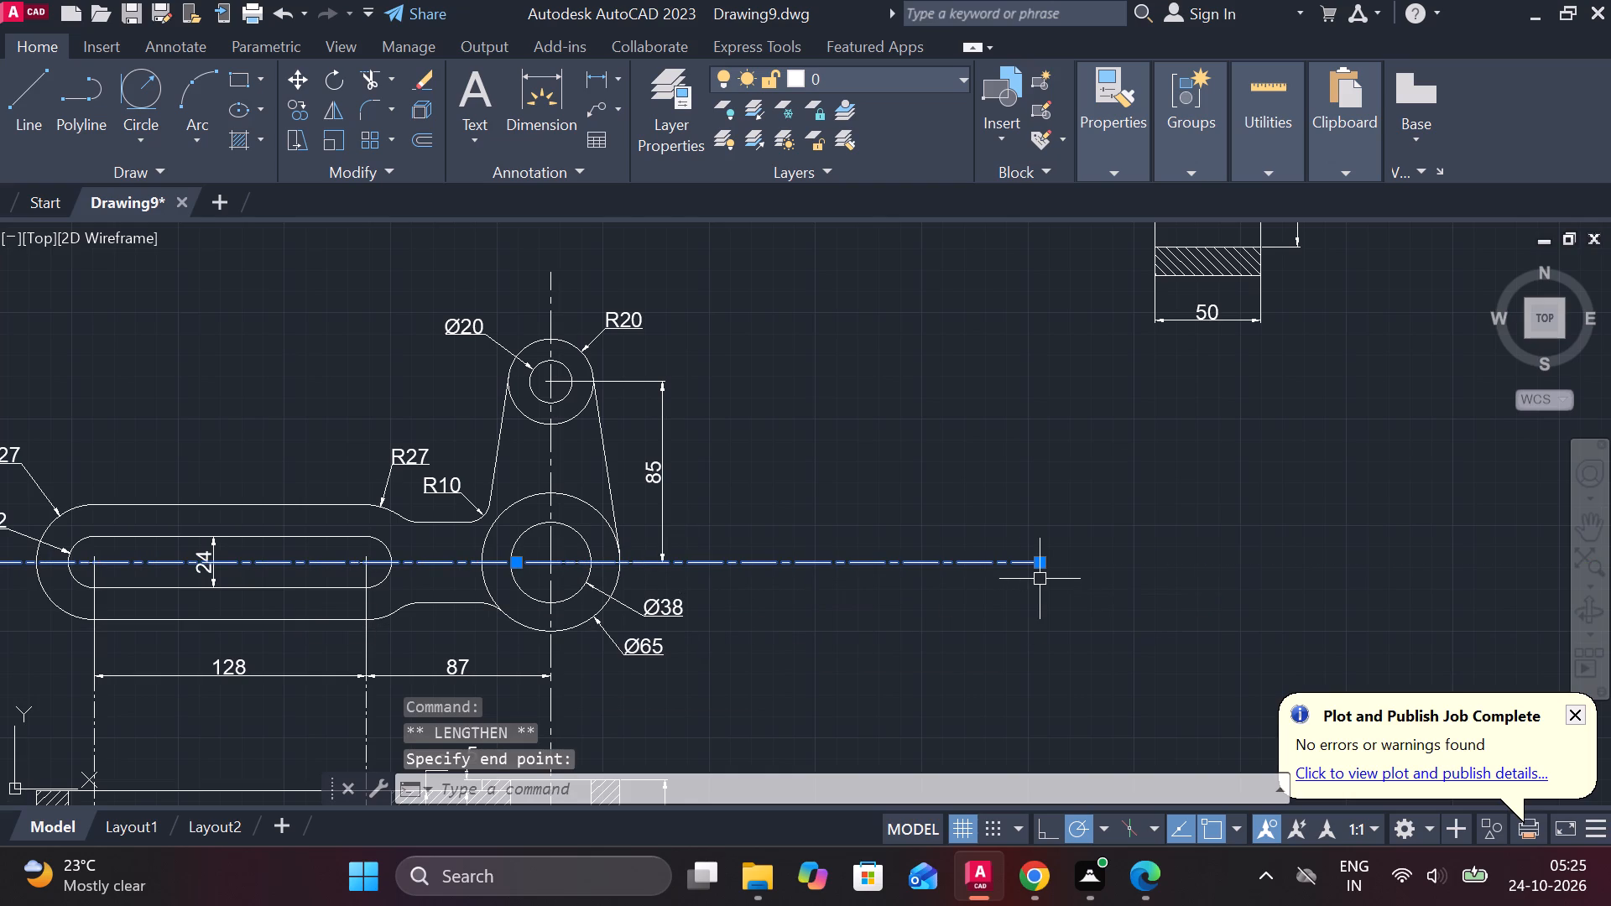
key(Escape)
Move the mirrored section view by its boss's left-edge midpoint onto the extended centreline, right of the front view.
scroll(1134, 563, down, 1)
middle_drag(1134, 561, 1082, 622)
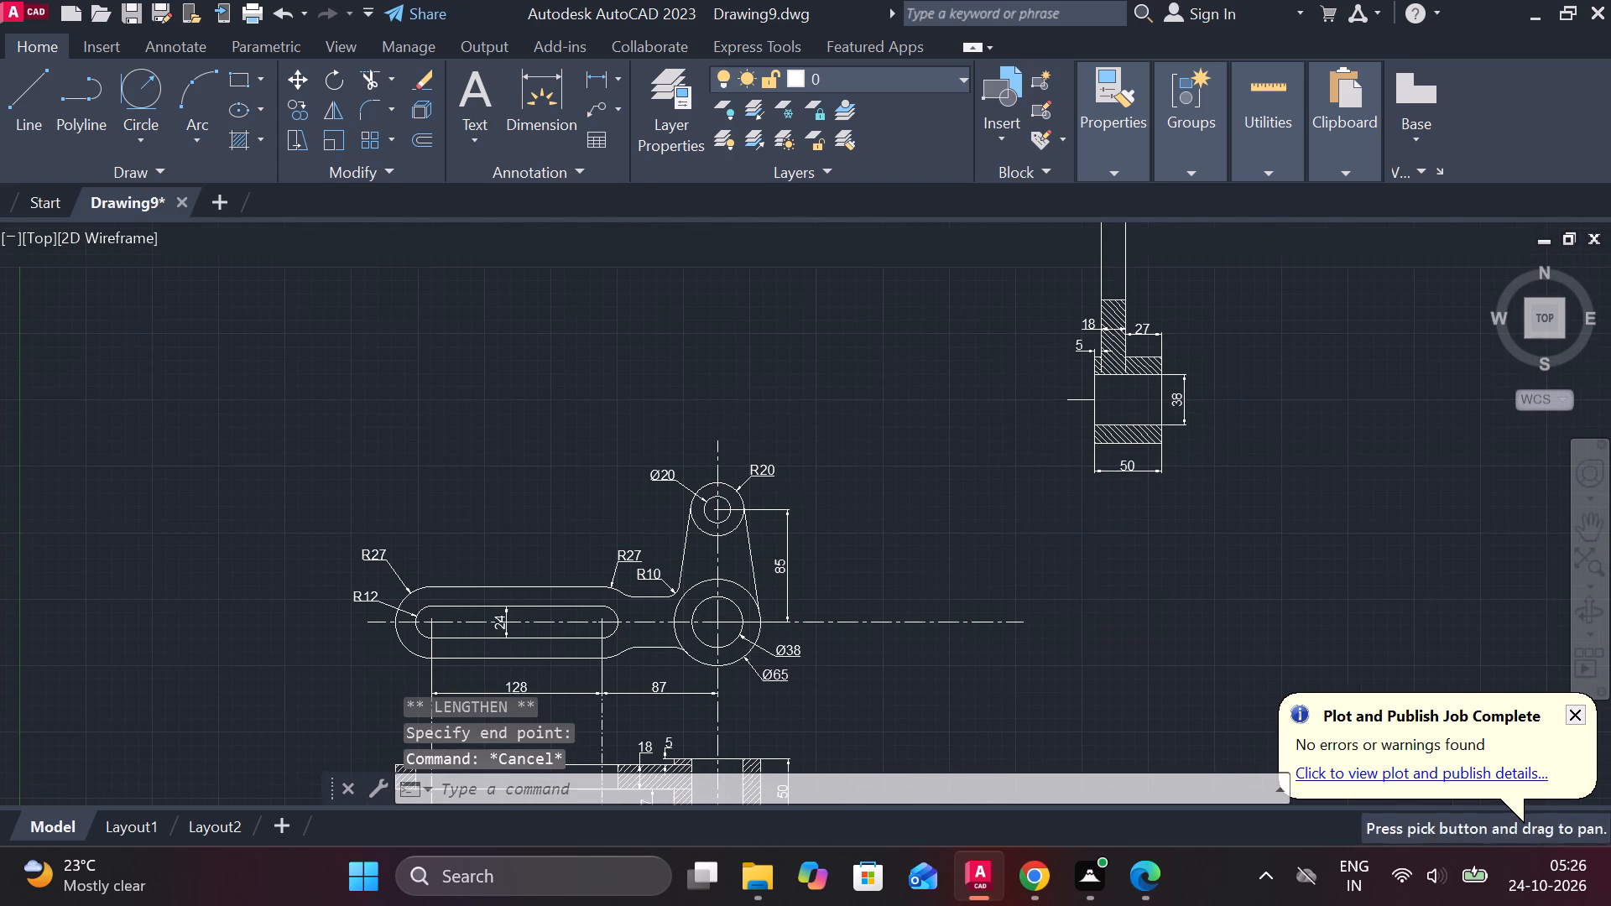
middle_drag(1078, 488, 1024, 667)
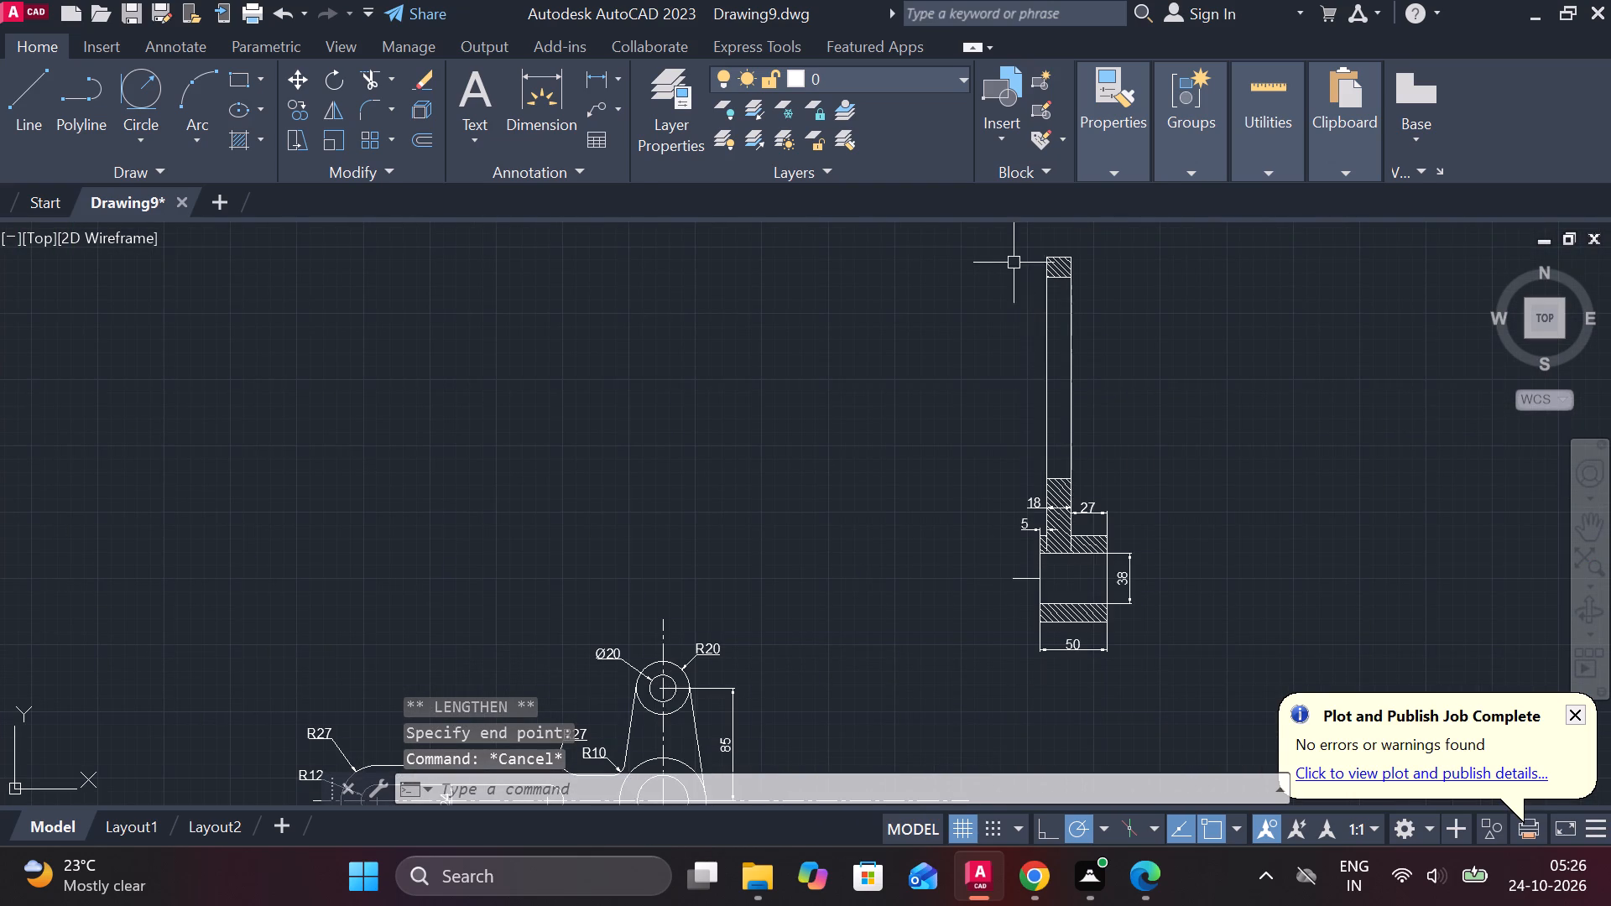
click(997, 241)
click(1178, 712)
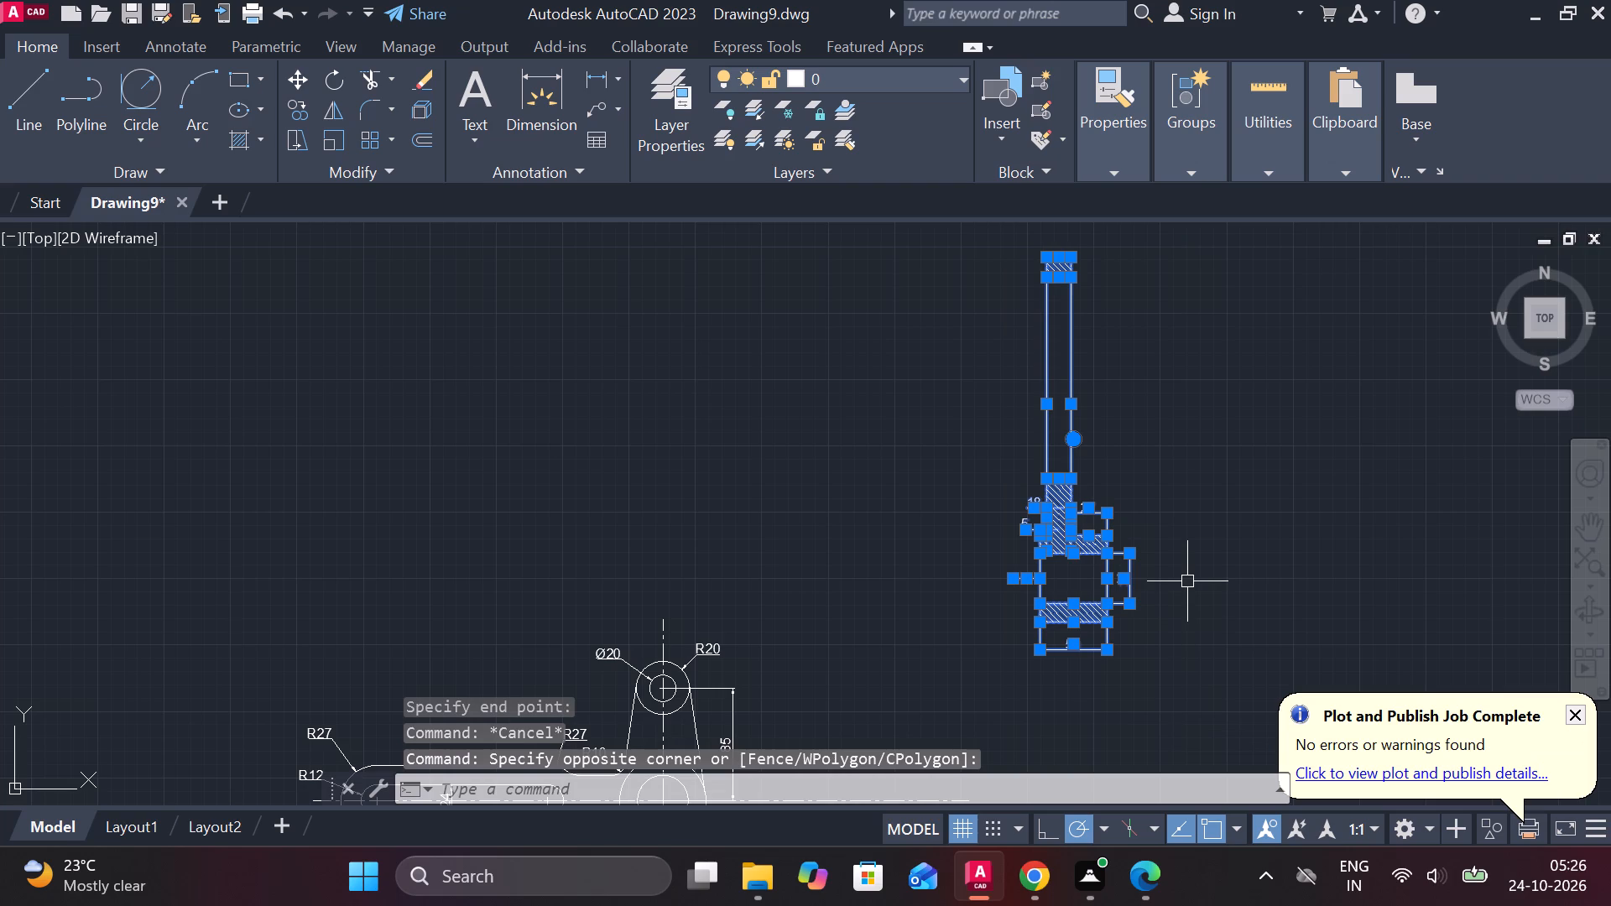
key(m)
key(Return)
scroll(1077, 584, up, 2)
click(992, 570)
scroll(992, 570, down, 2)
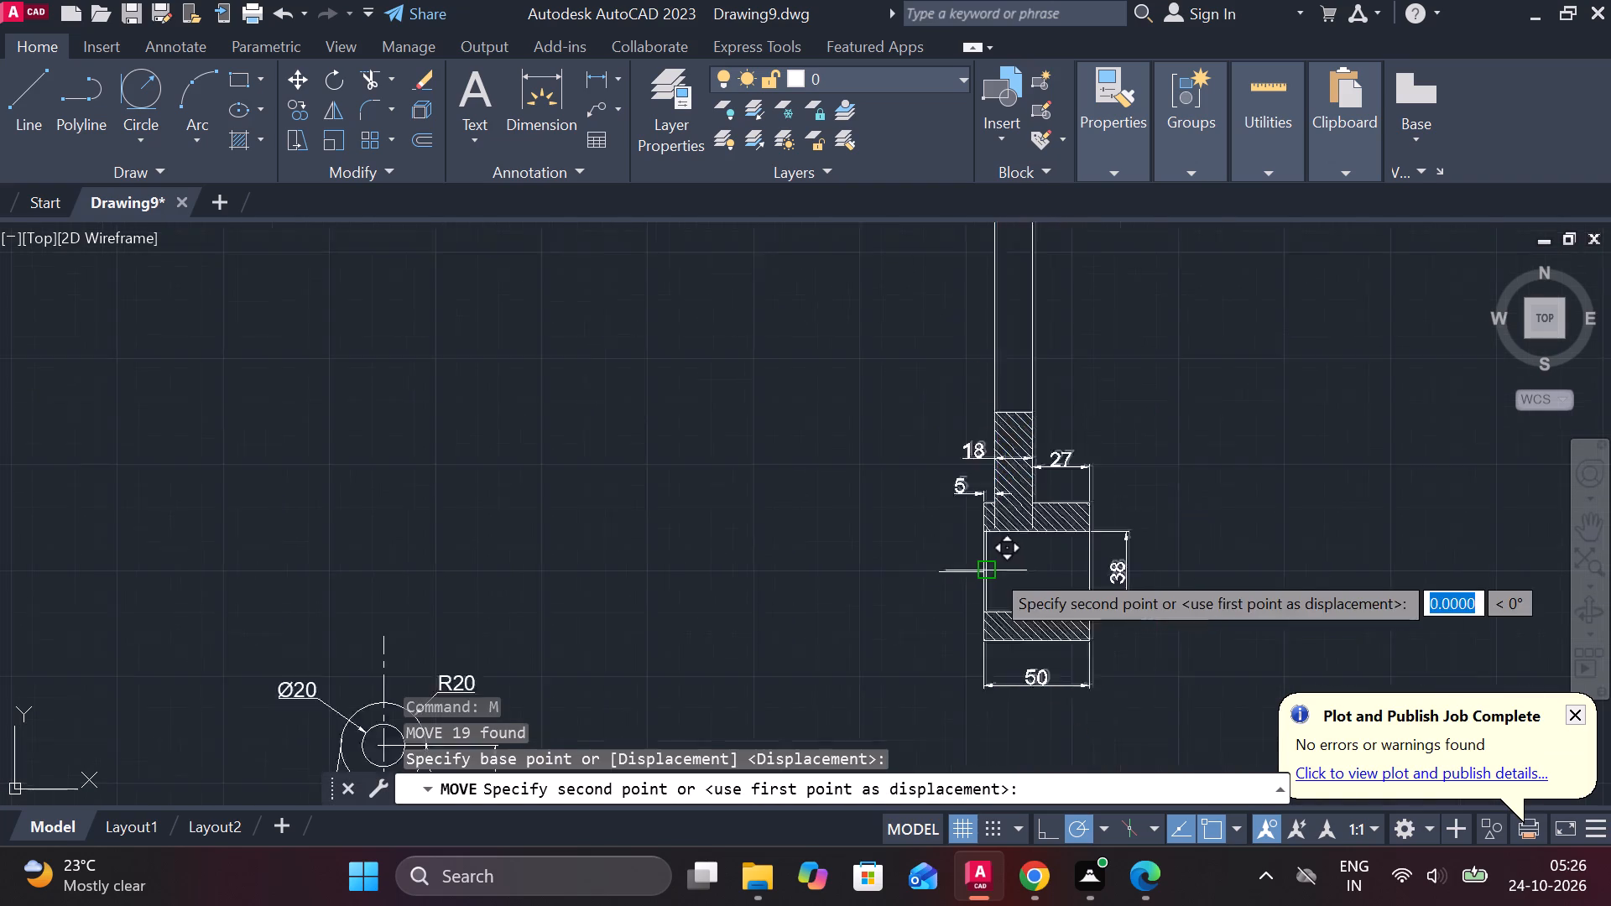
middle_drag(870, 717, 886, 520)
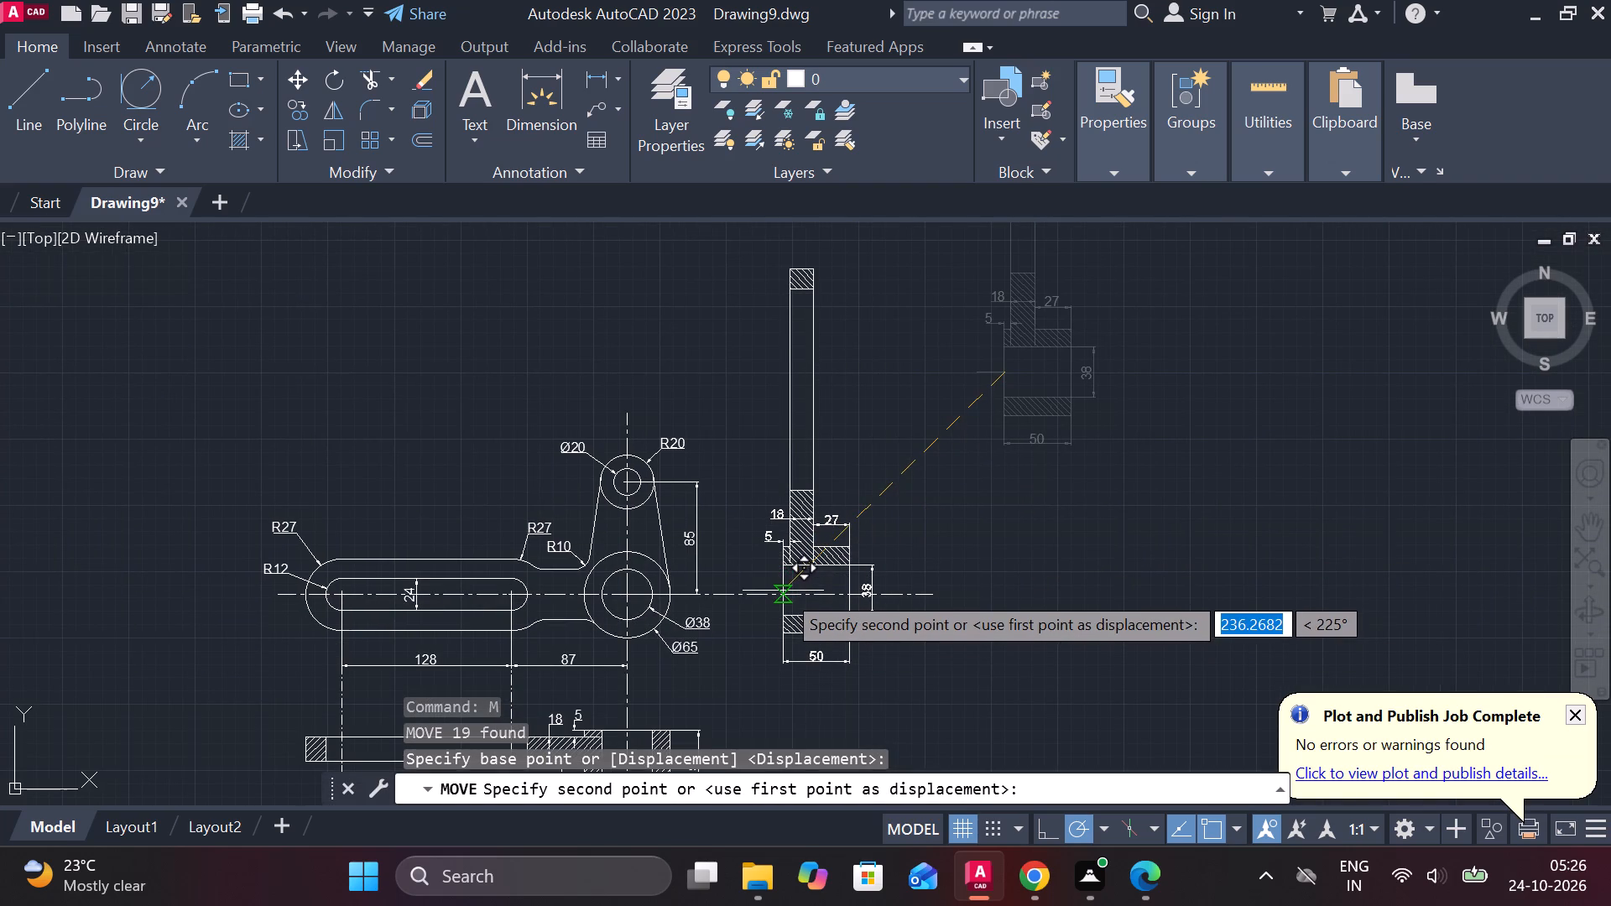
scroll(783, 591, up, 3)
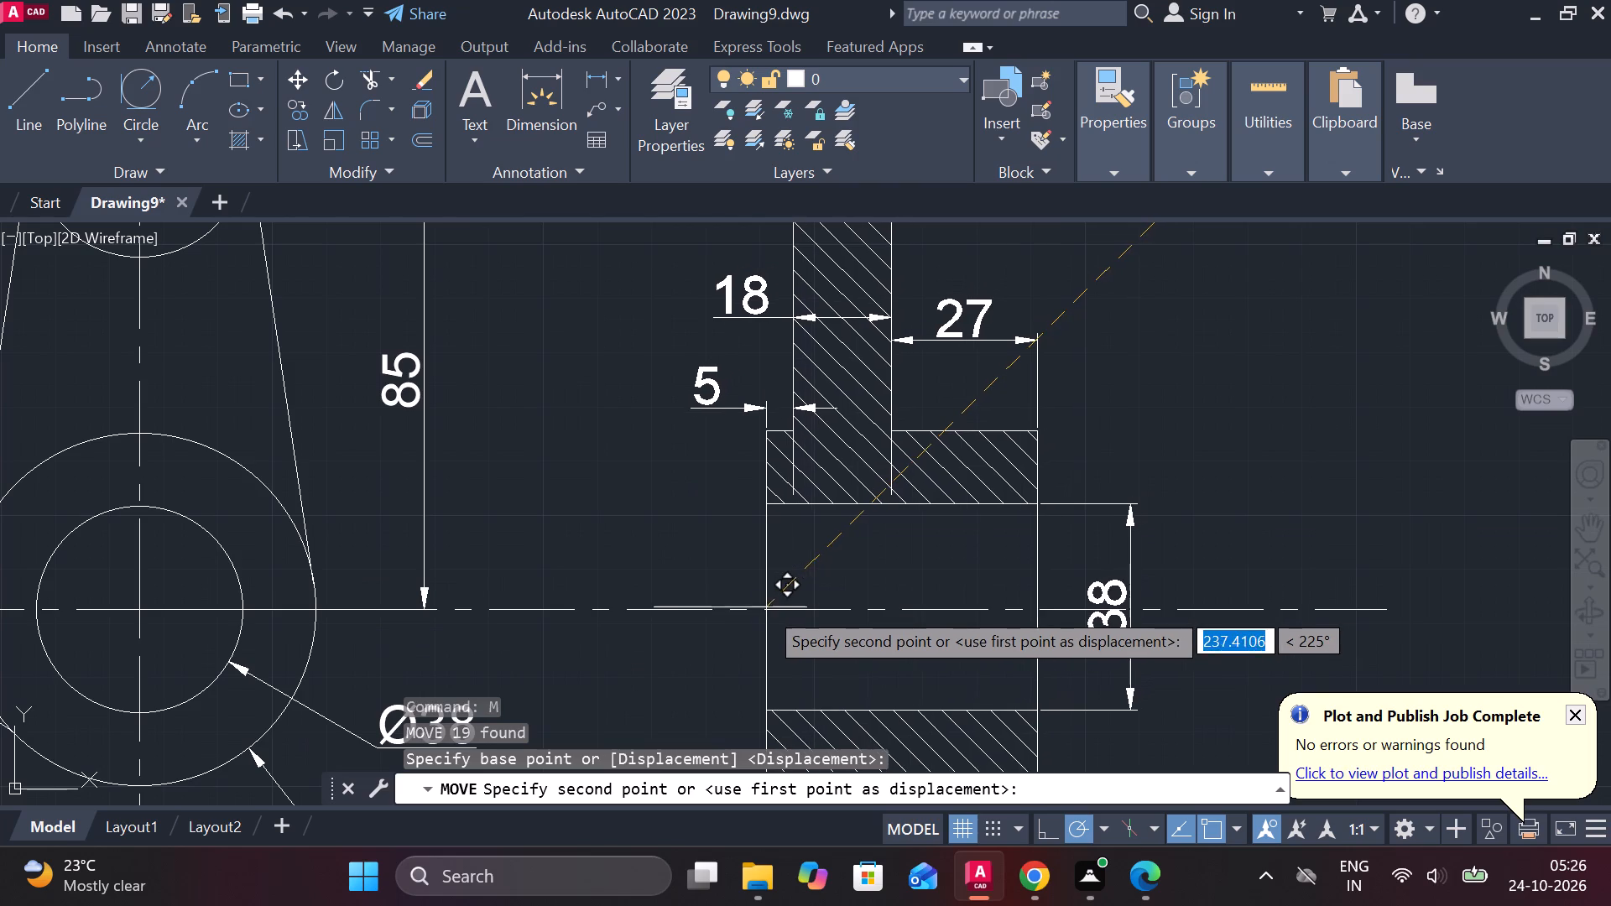
click(765, 607)
scroll(938, 565, down, 2)
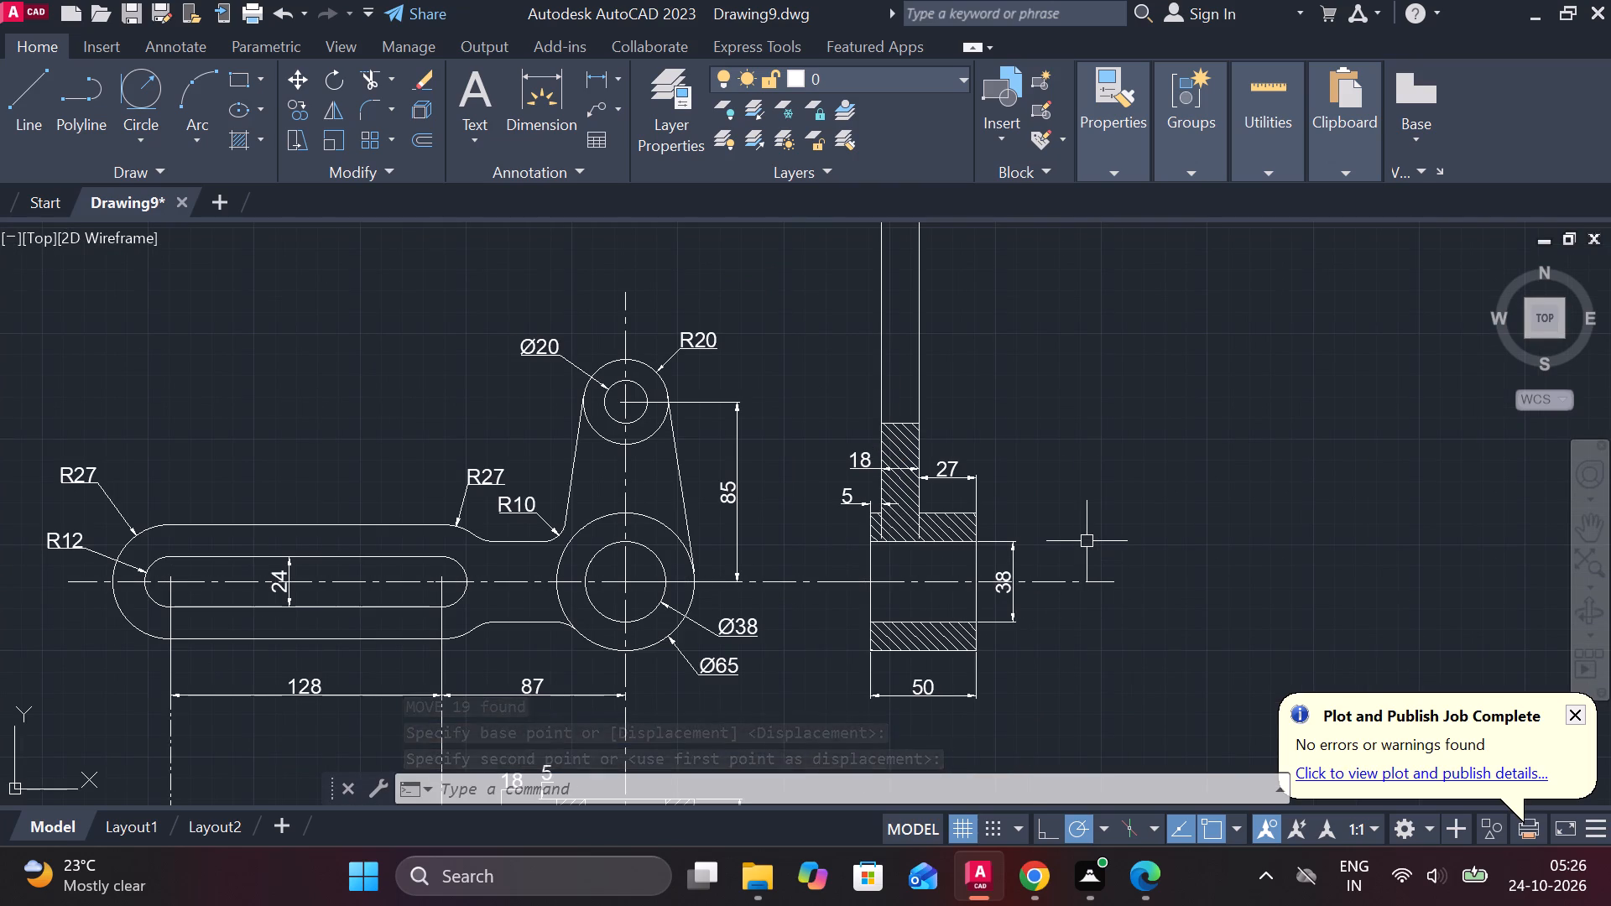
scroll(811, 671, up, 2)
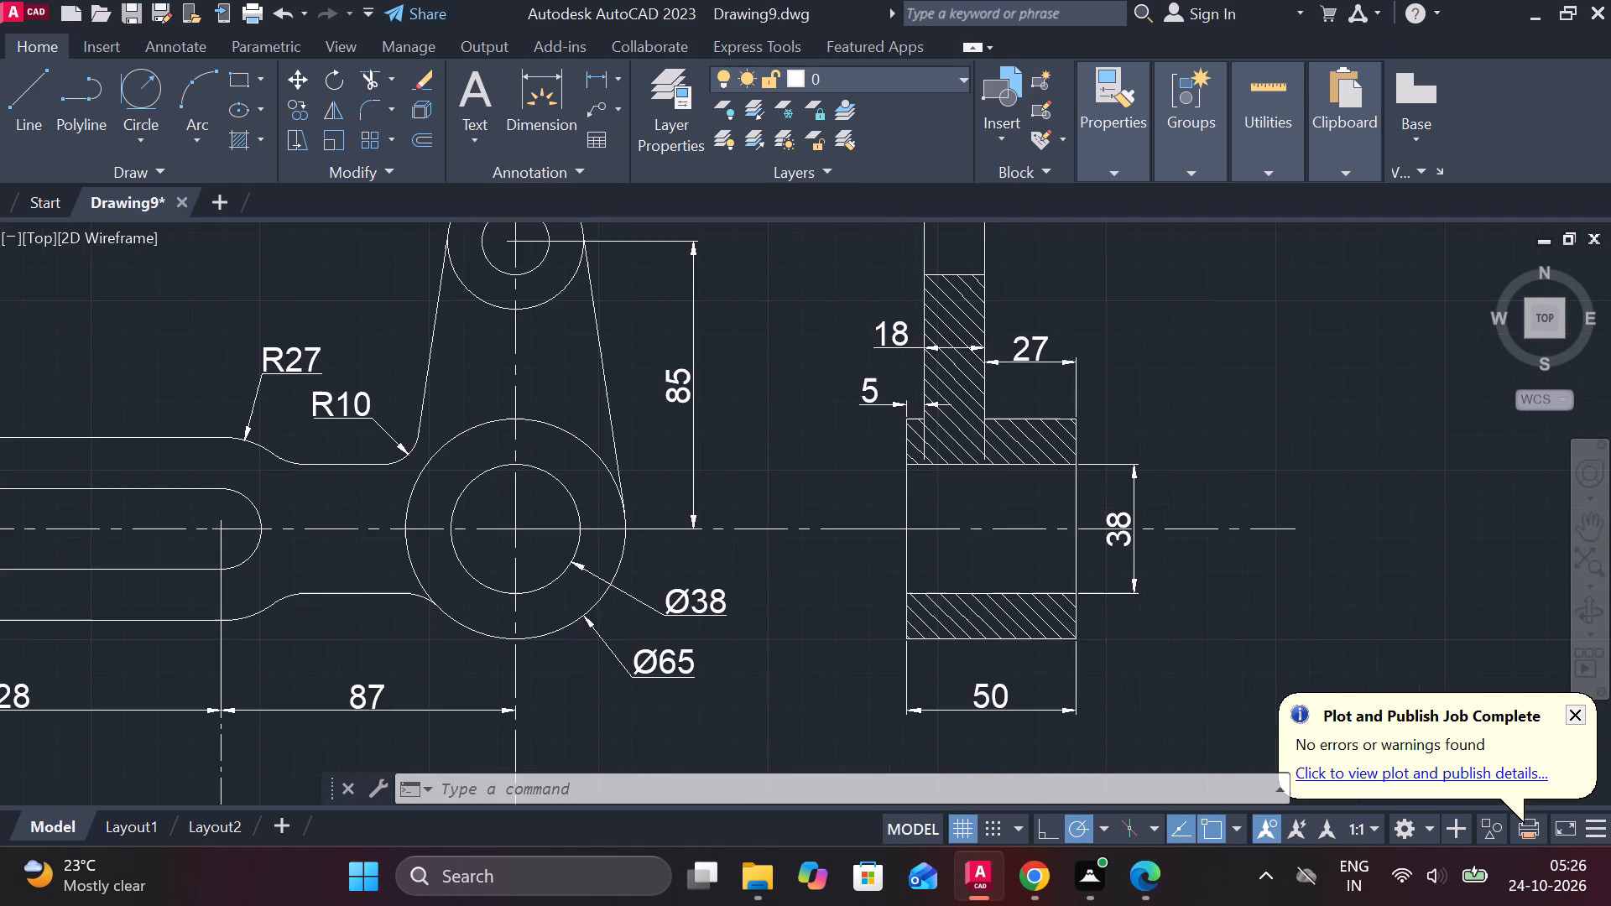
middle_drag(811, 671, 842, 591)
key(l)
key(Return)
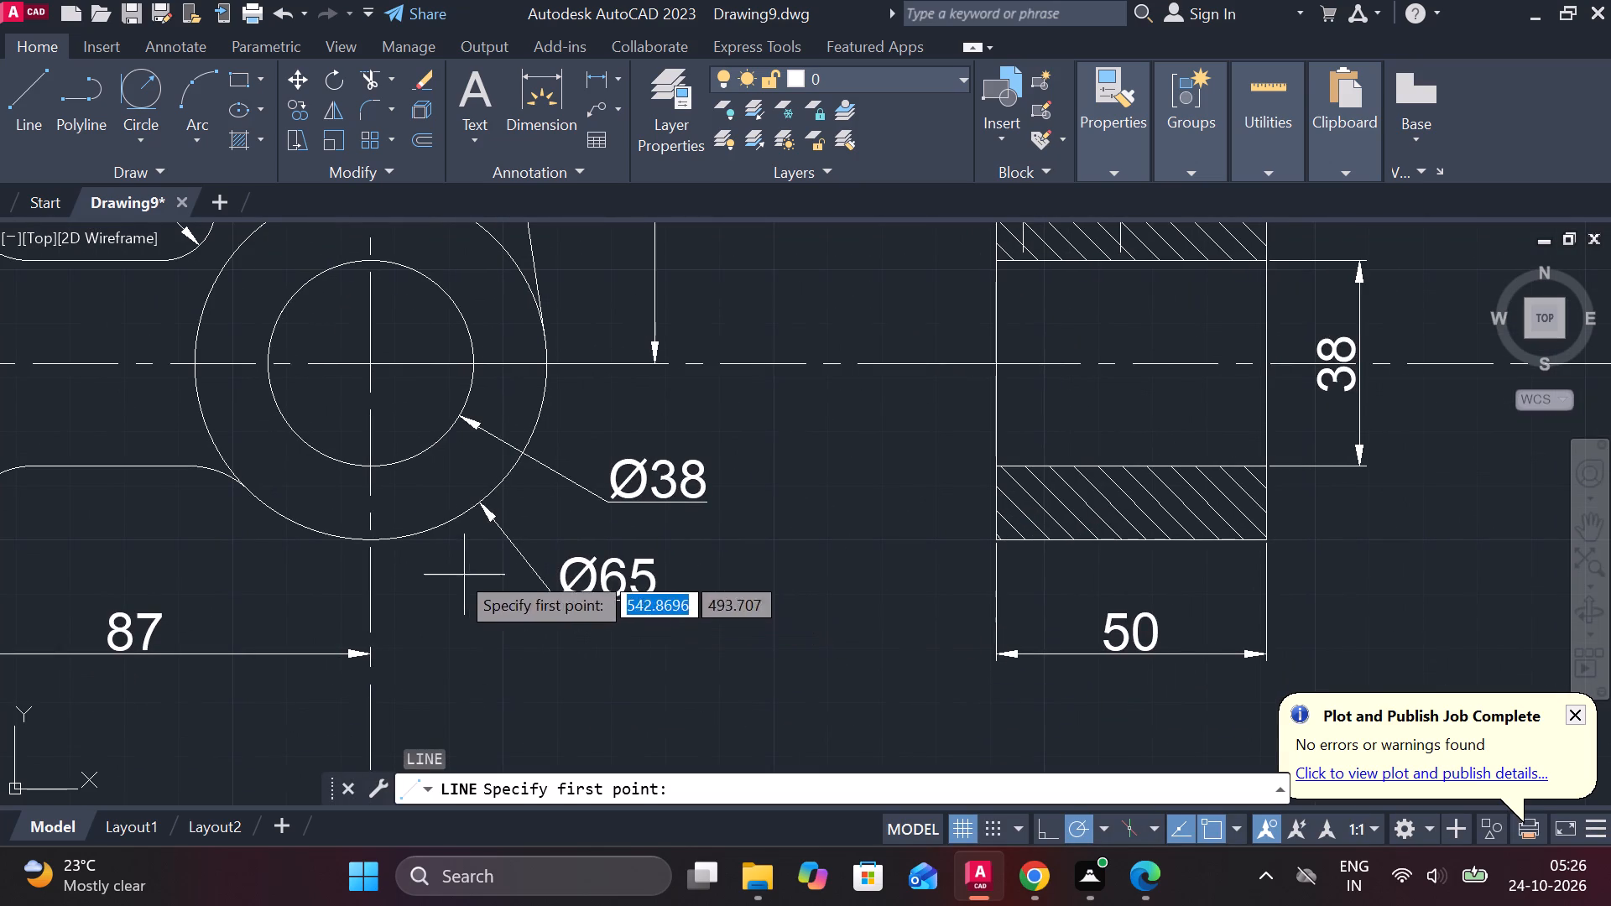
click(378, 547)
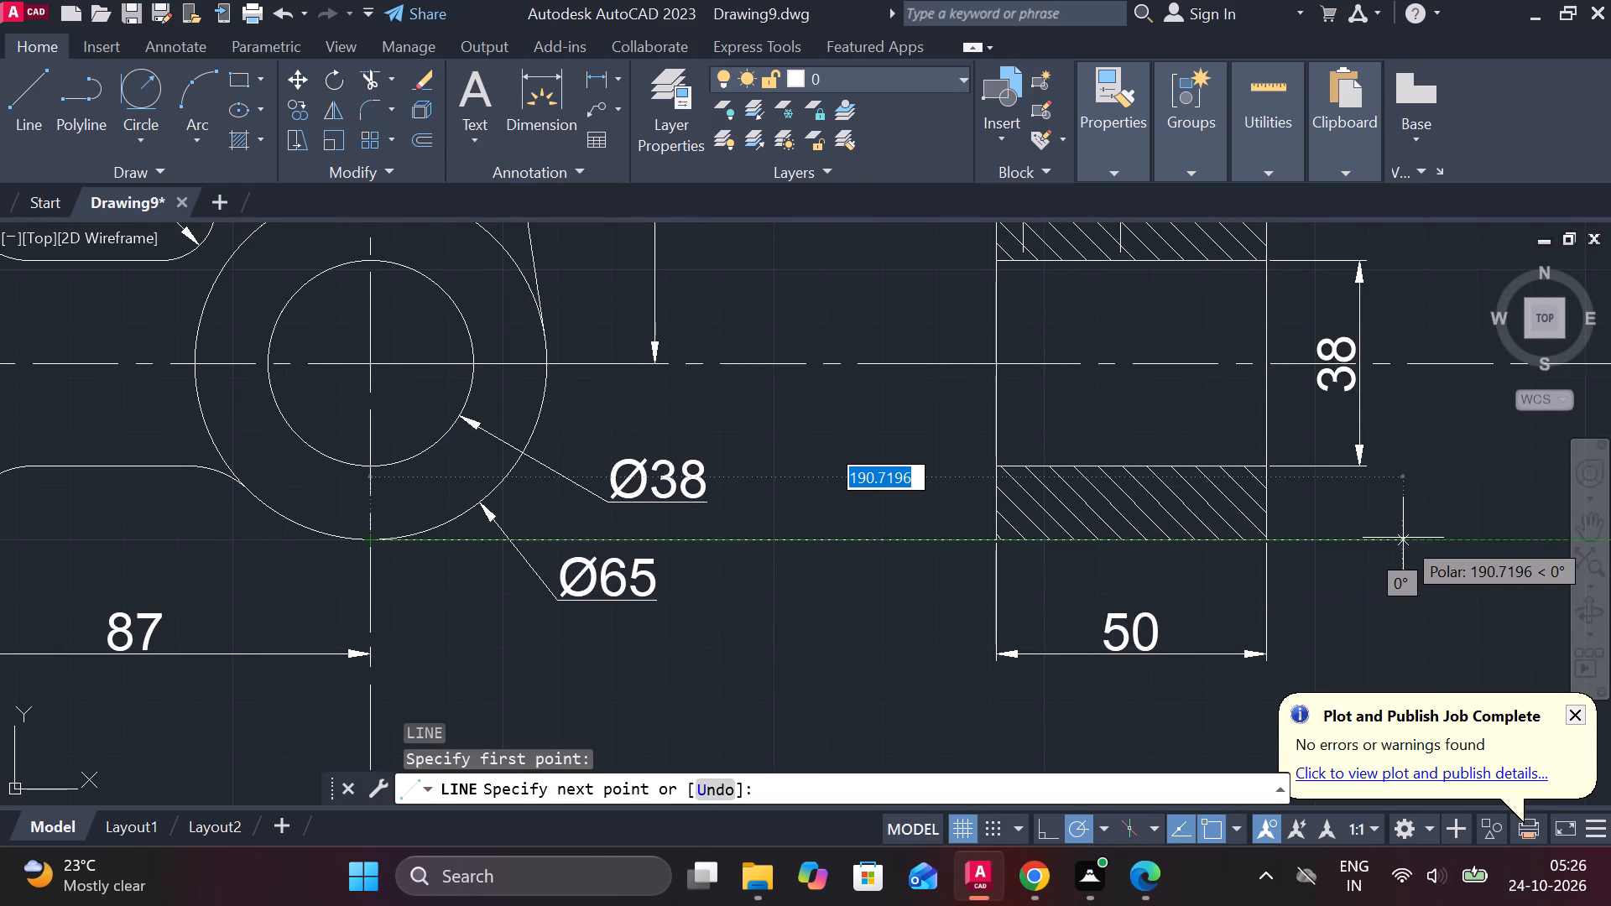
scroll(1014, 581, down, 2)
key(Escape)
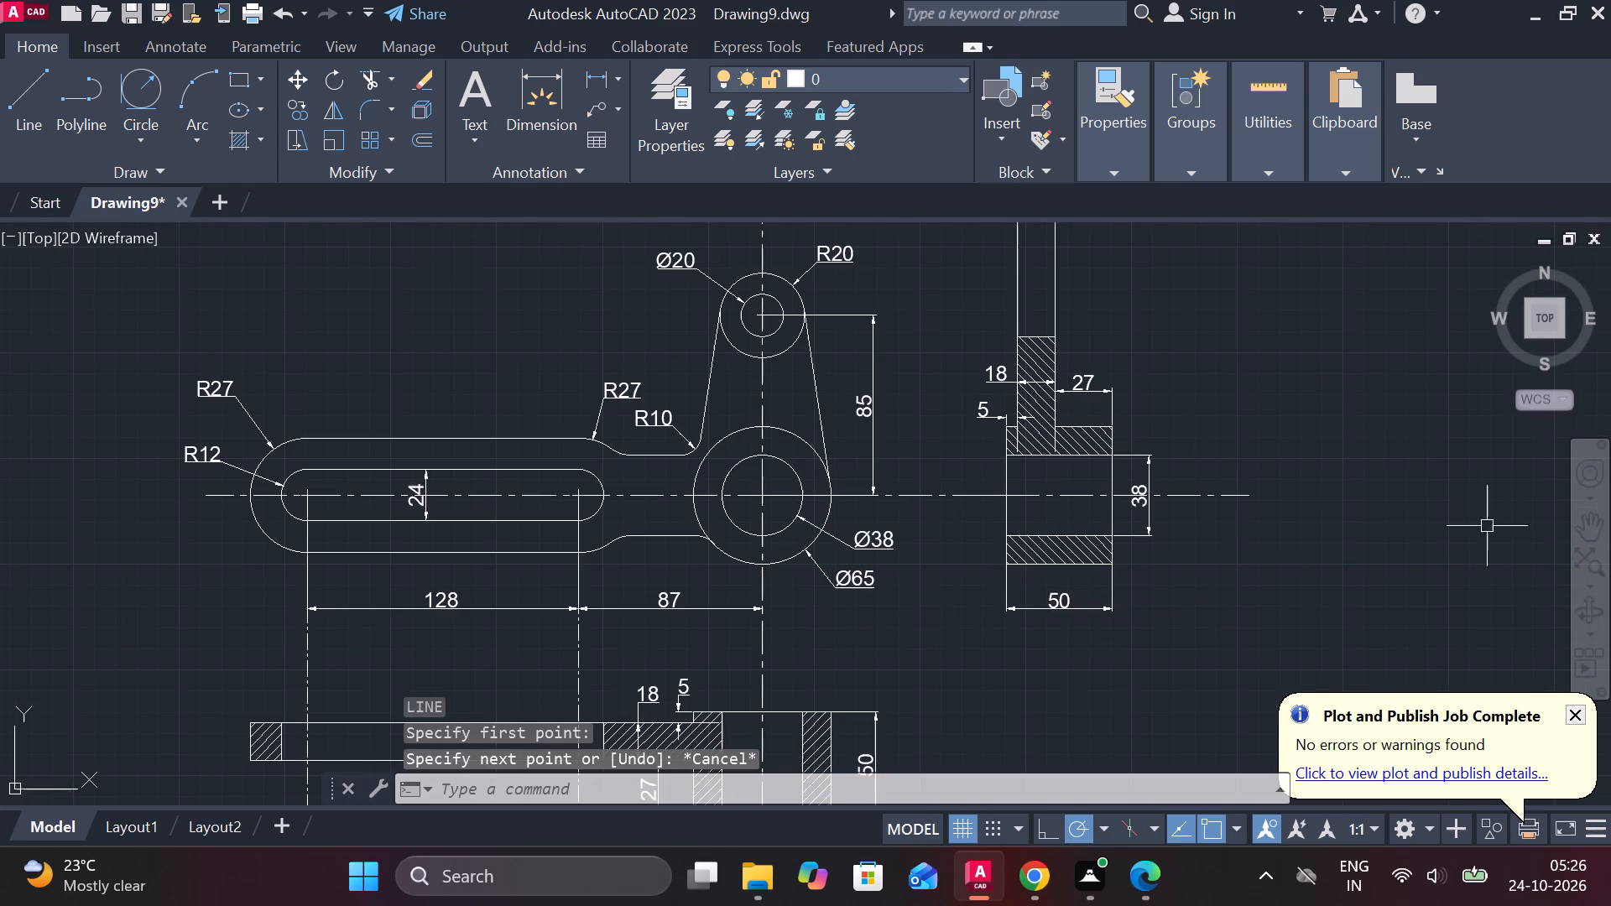
Erase the section hatch filling the arm's lower part and the boss's upper wall in the side view.
middle_drag(1228, 433, 1116, 601)
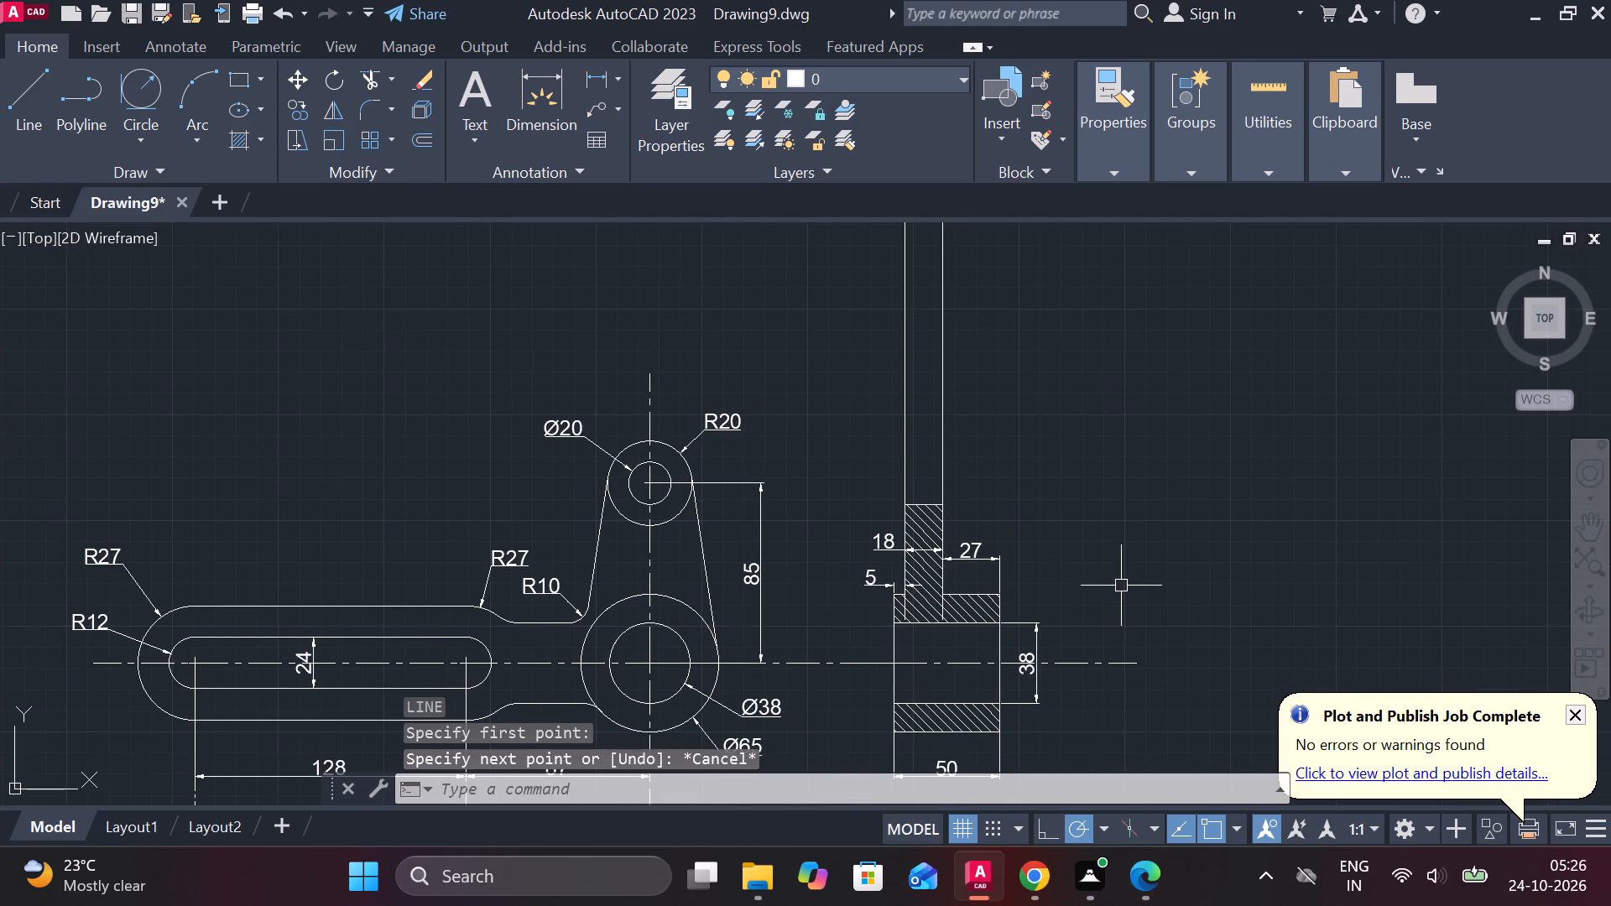
scroll(1061, 527, up, 1)
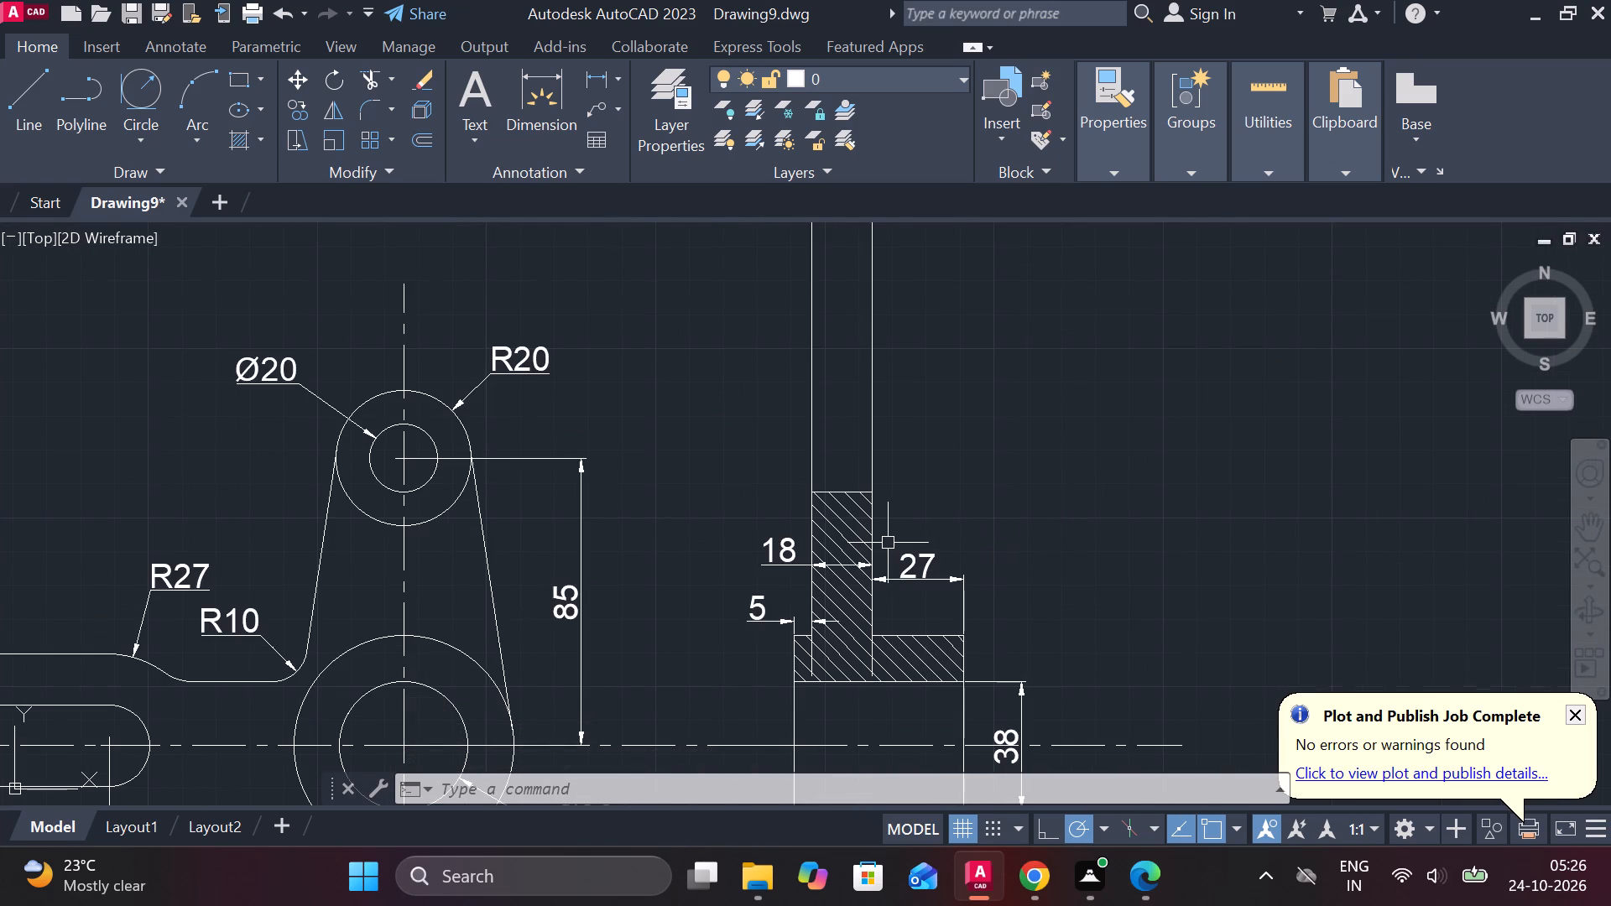
scroll(888, 538, up, 1)
click(828, 486)
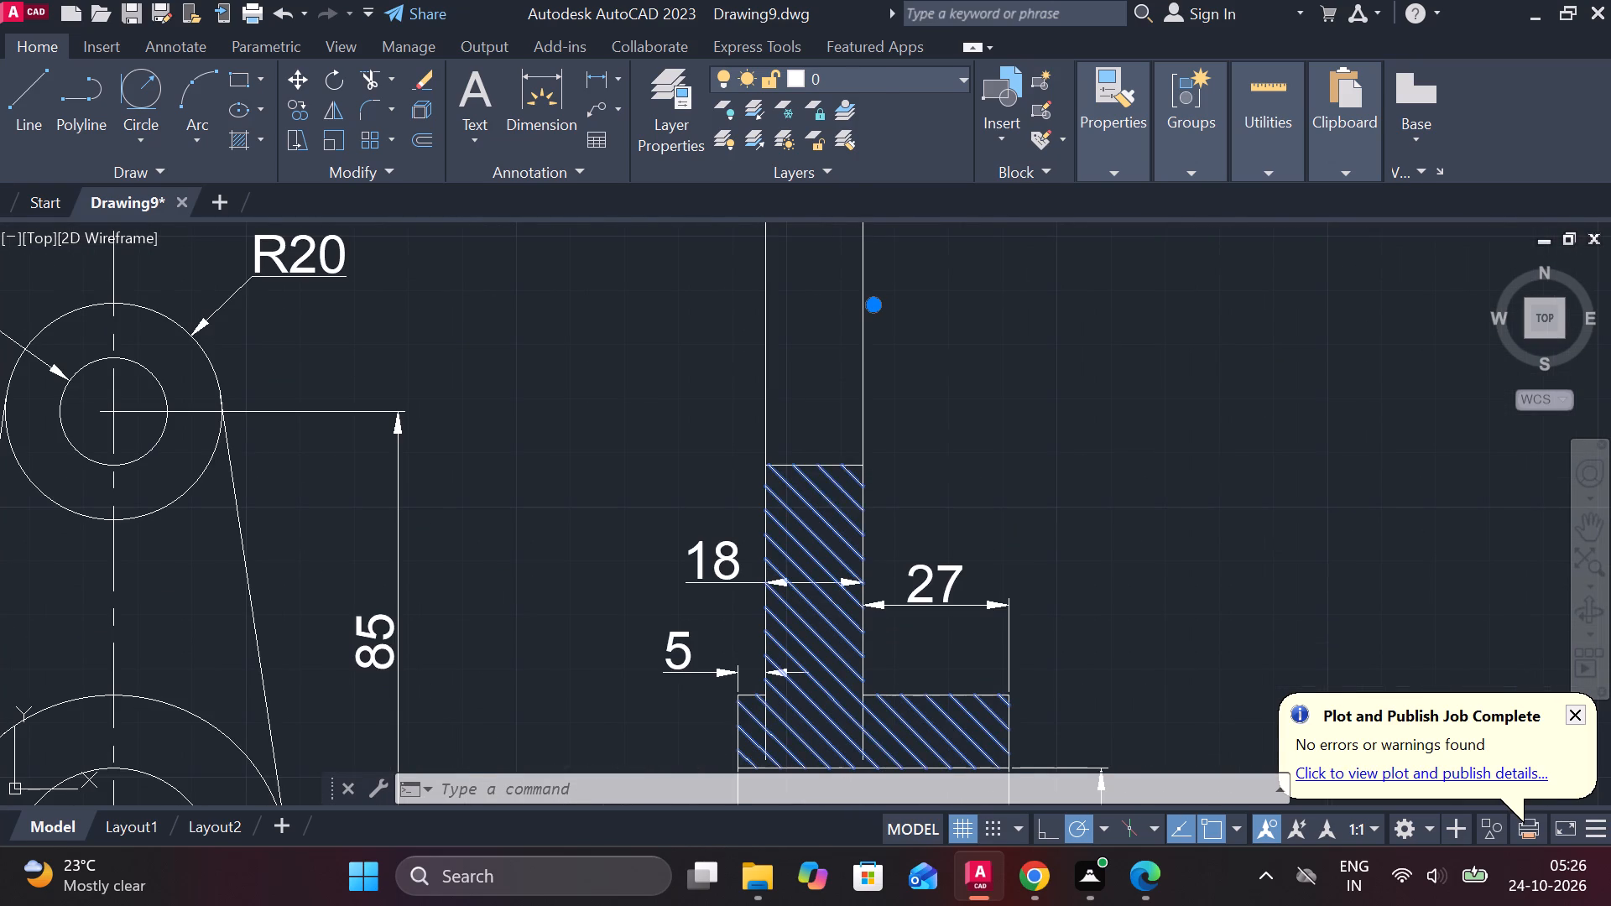
text(E)
key(space)
Erase the short horizontal line crossing the arm above the boss in the side view.
click(807, 466)
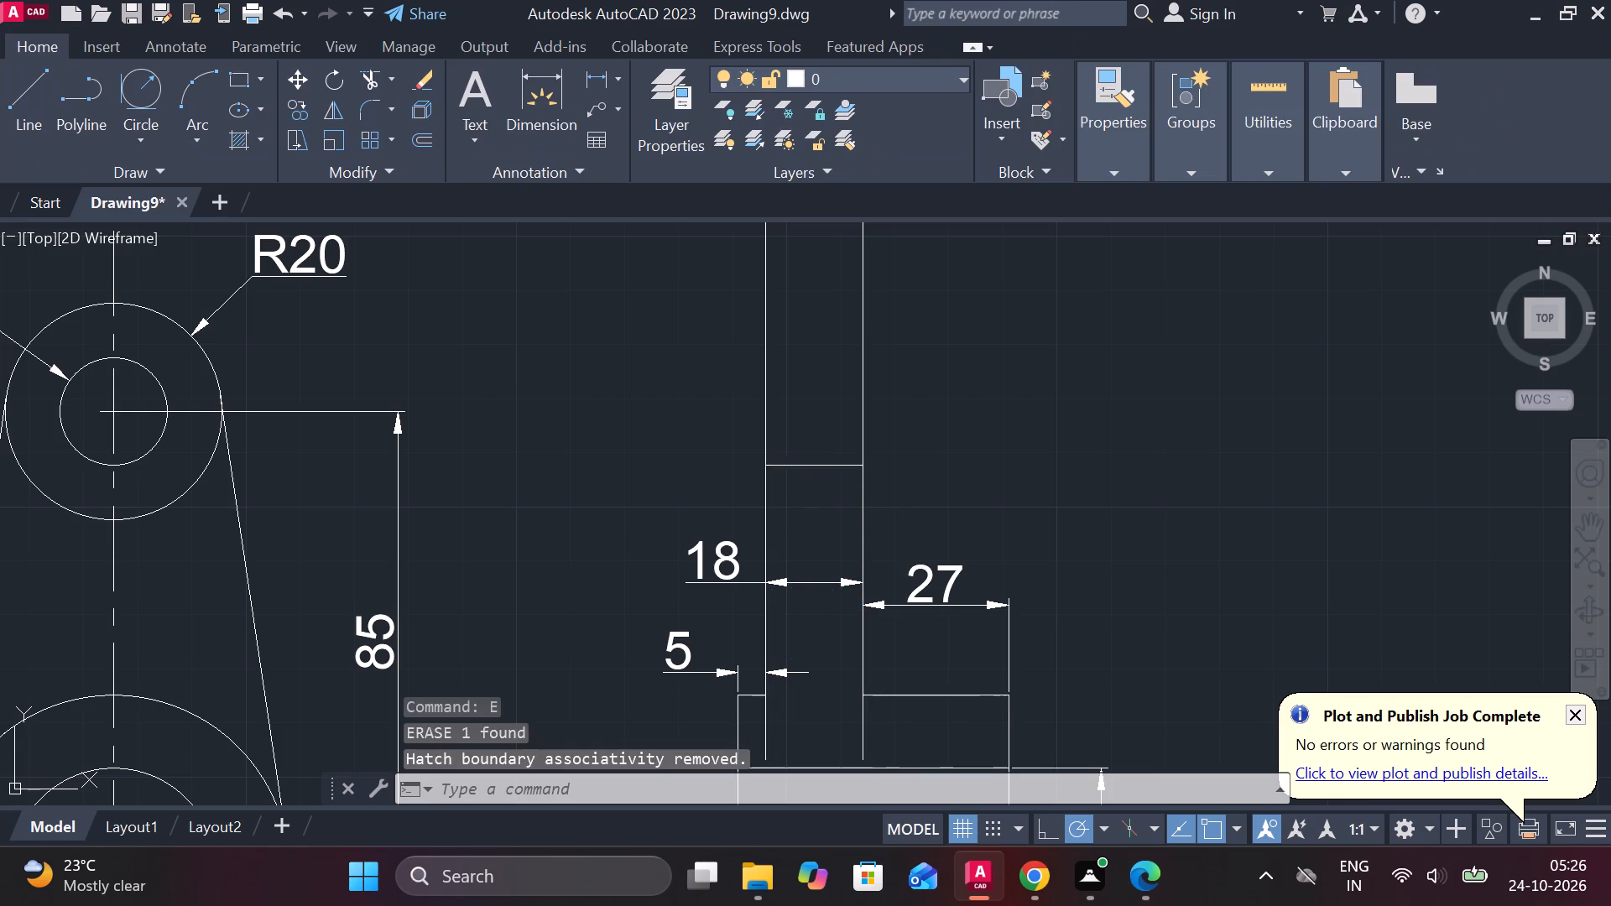
text(E)
key(space)
Draw a horizontal projection line from the top of the front view's R20 circle past the side view's arm.
scroll(1040, 475, down, 2)
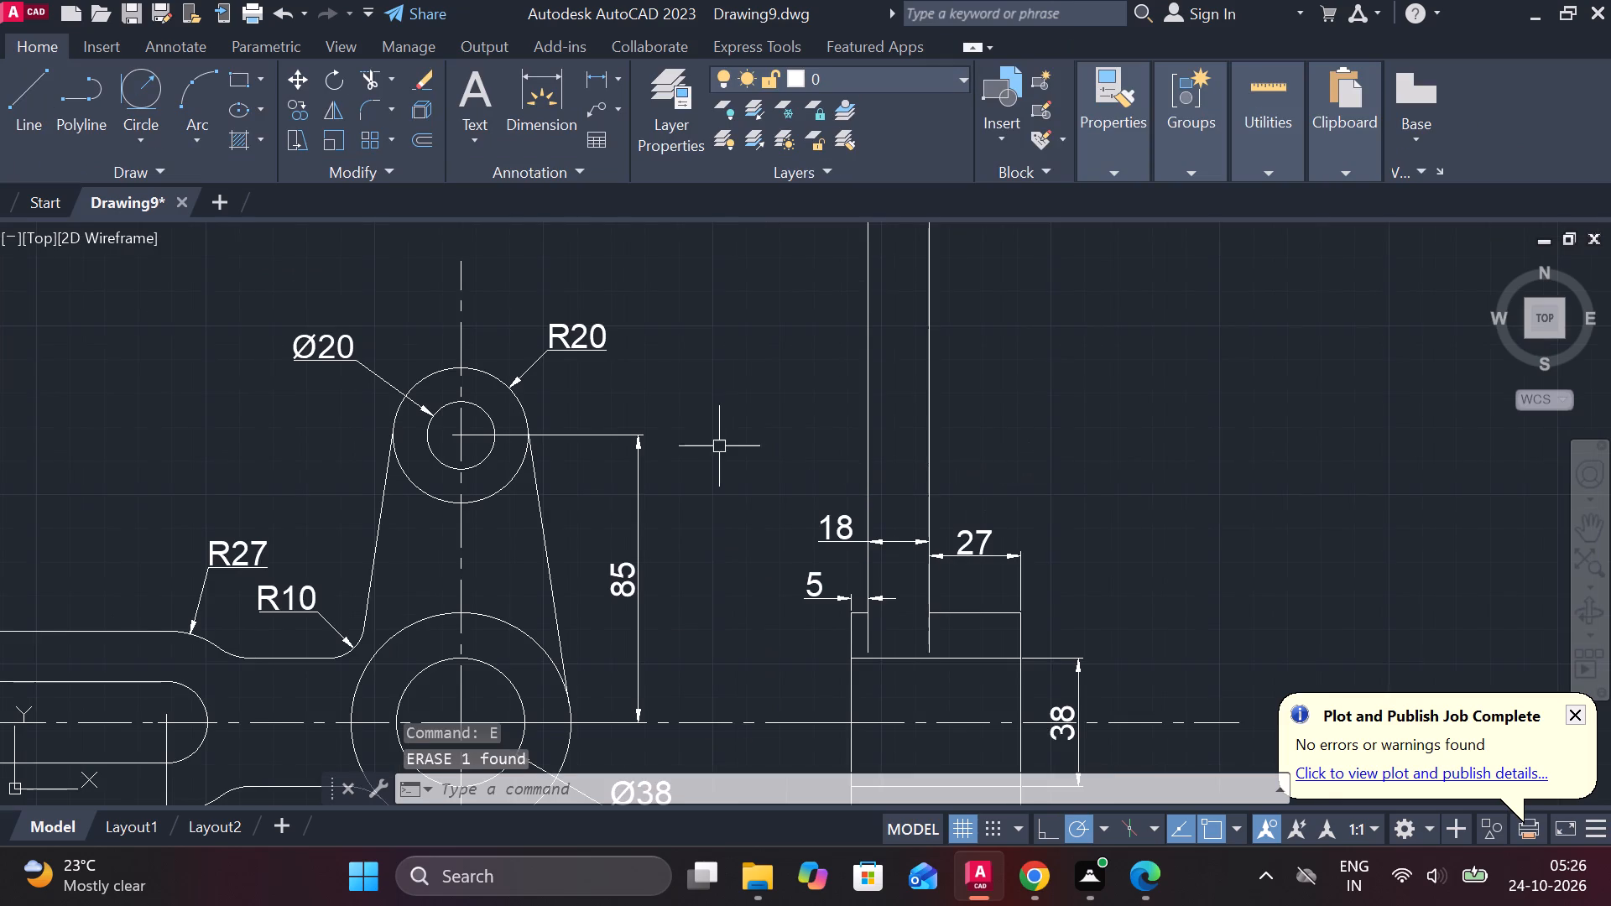
middle_drag(715, 445, 735, 462)
key(l)
key(Return)
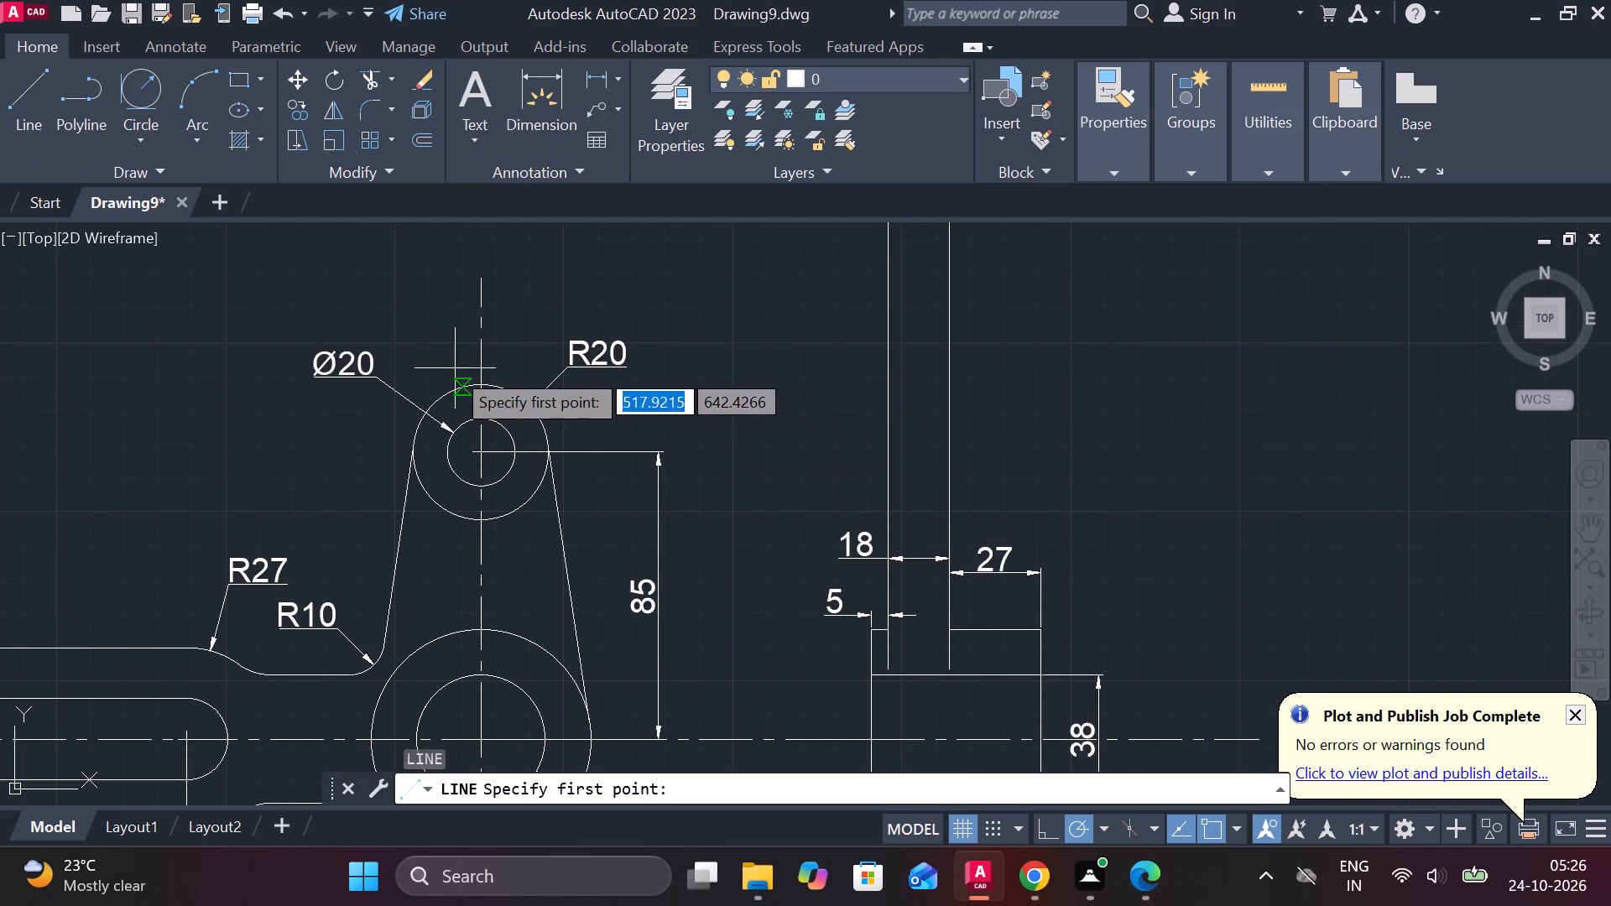
click(482, 384)
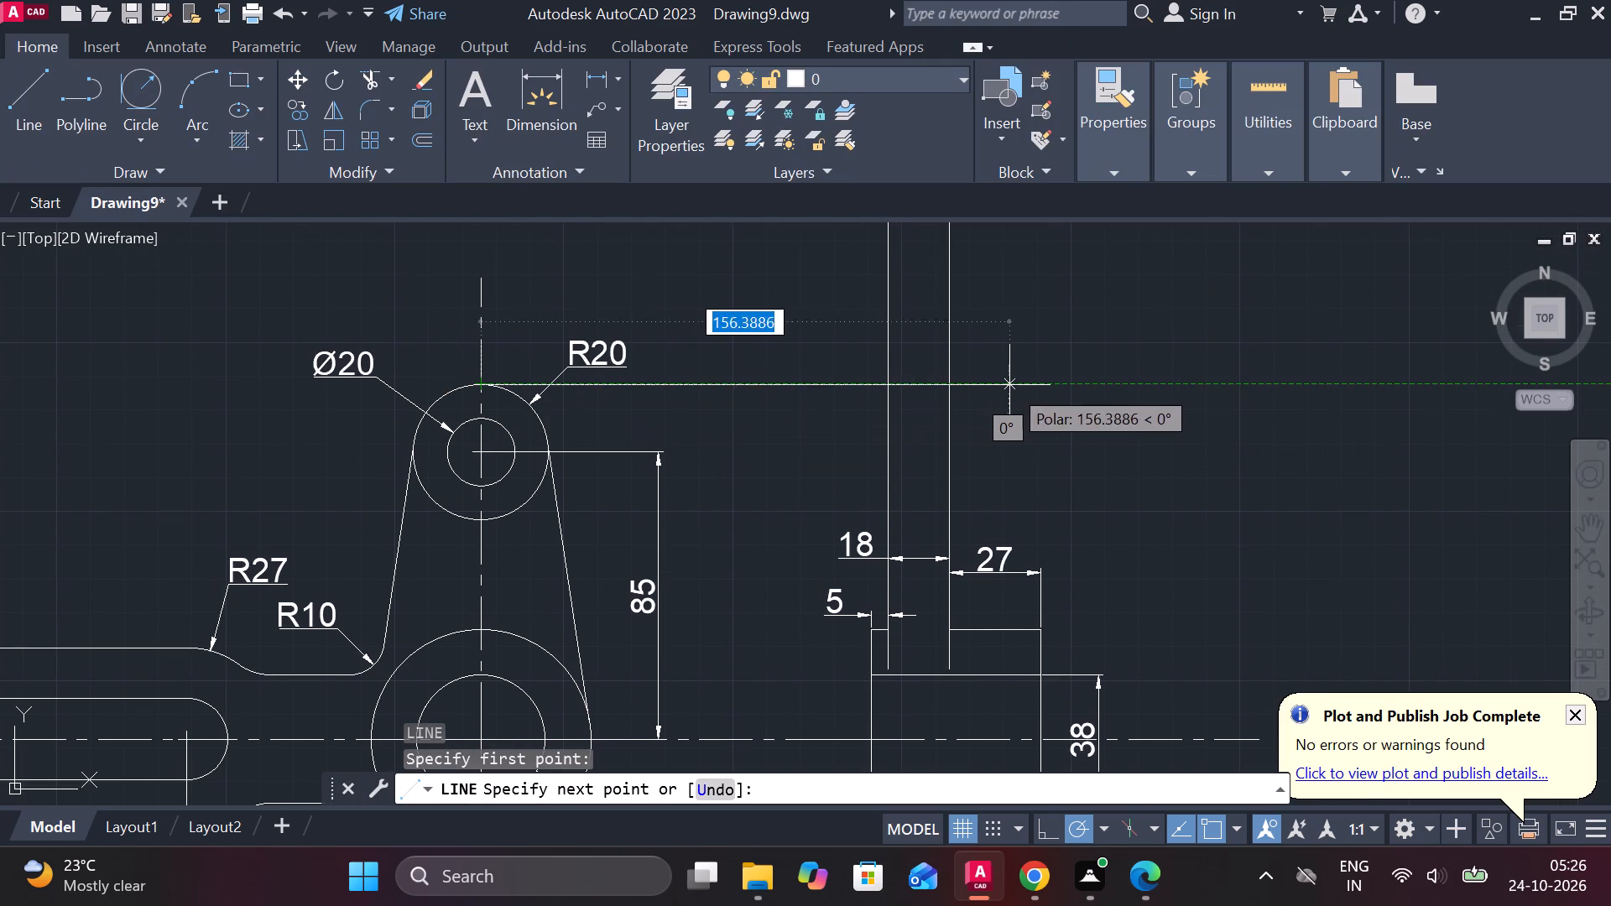
click(1009, 385)
key(Escape)
Trim the arm's side edges above the projection line and the line's parts outside the arm, closing the arm's top end.
text(TR)
key(space)
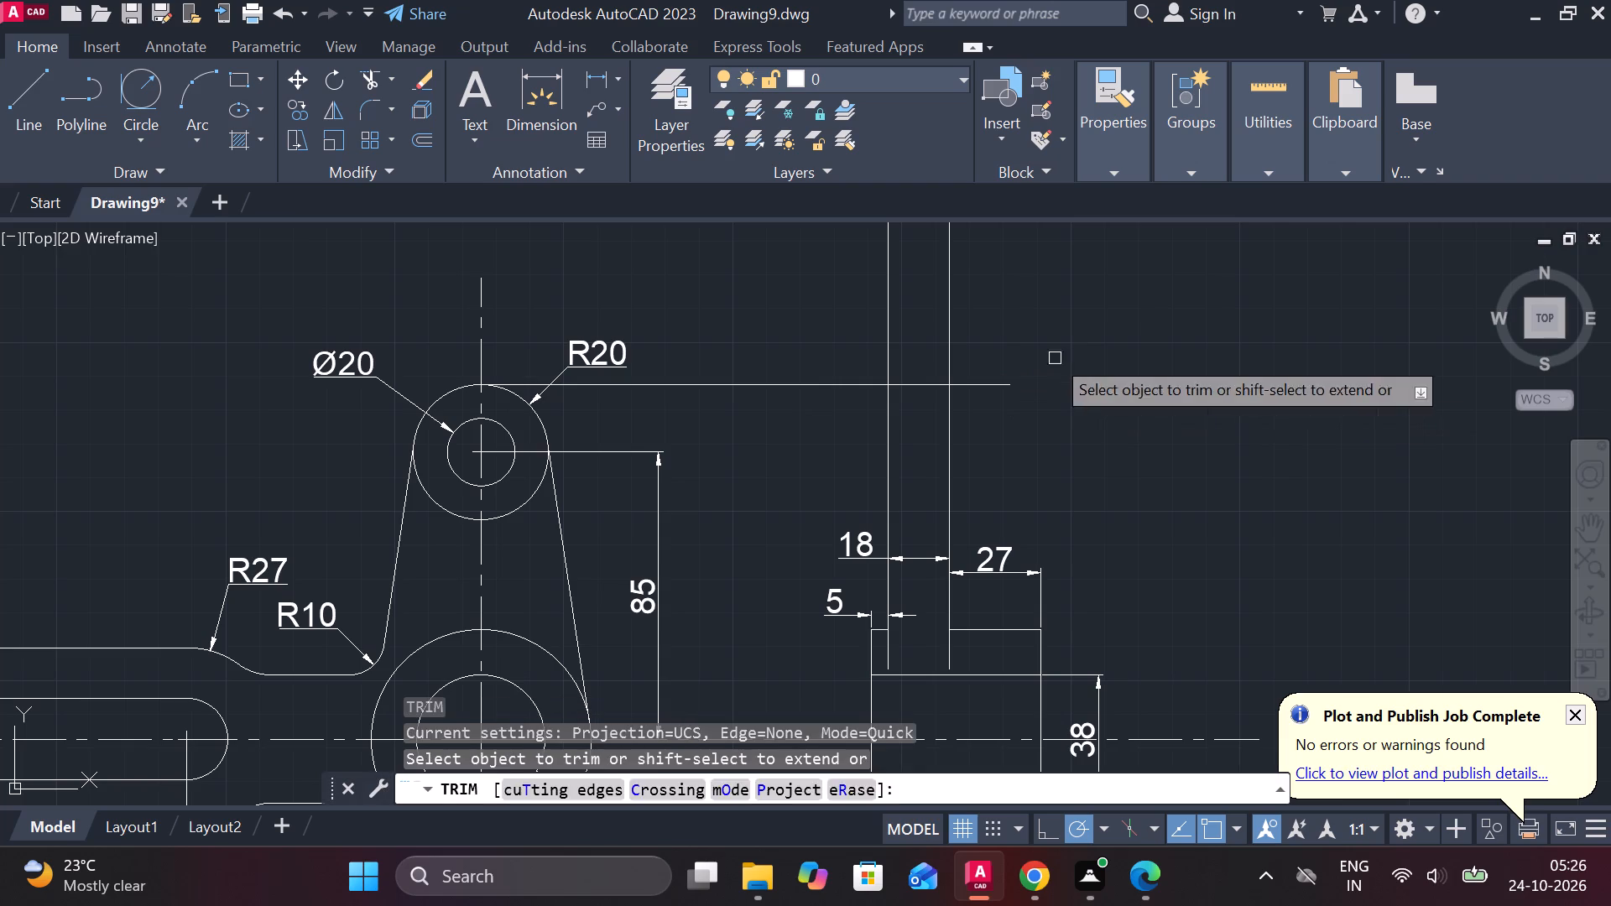
drag(1039, 329, 788, 299)
click(993, 385)
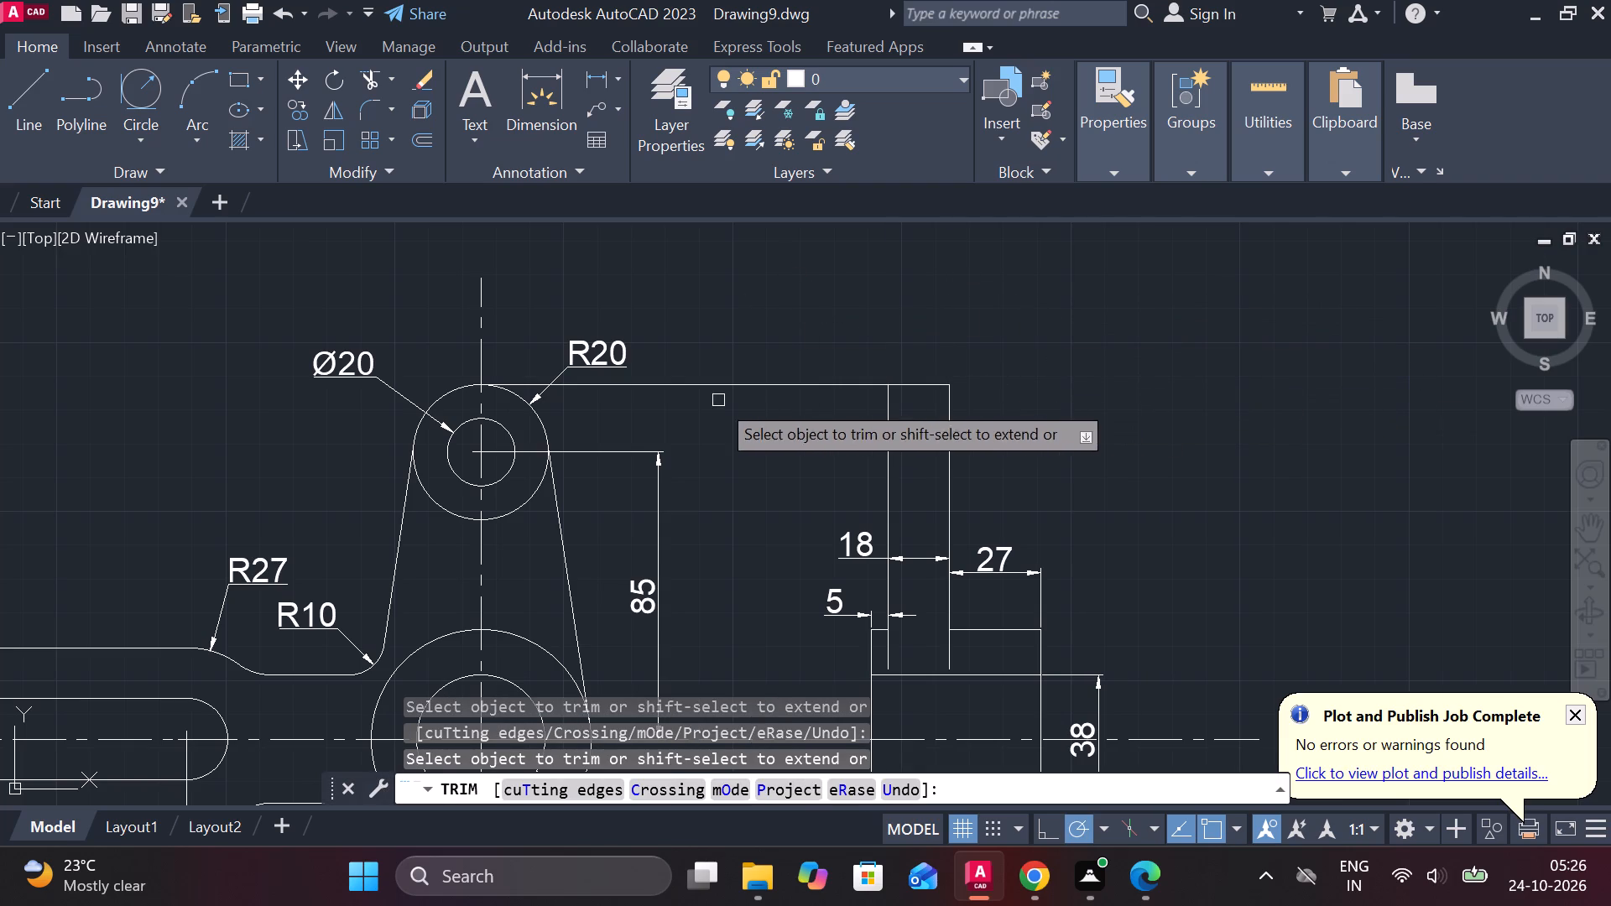
click(679, 388)
key(Escape)
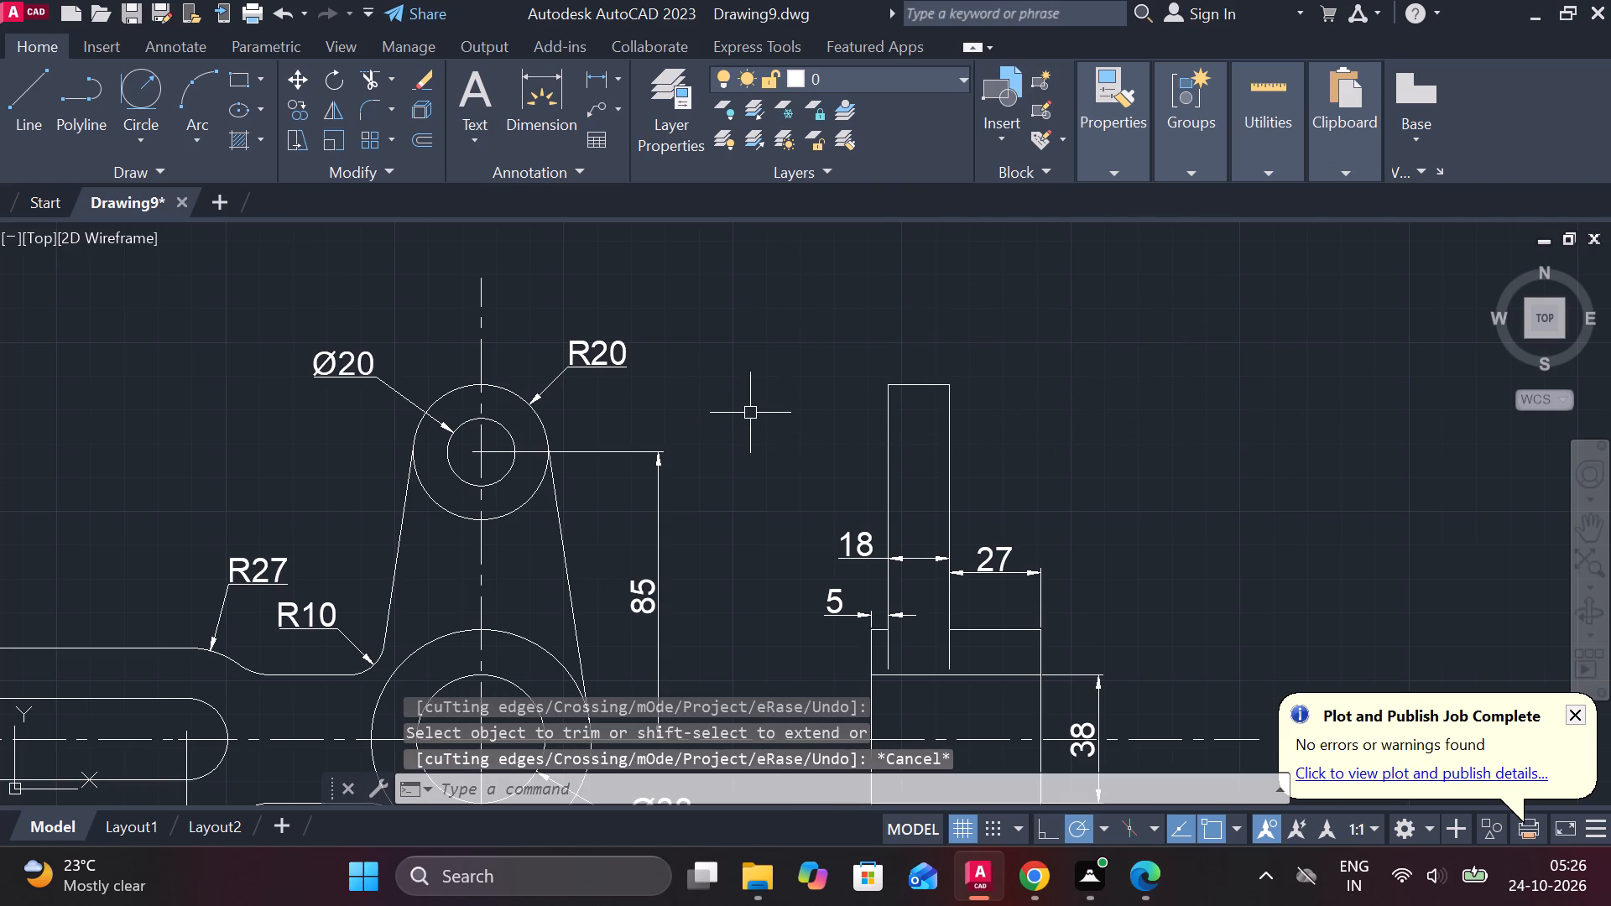
Draw two horizontal projection lines from the top and bottom of the Ø20 hole across the side view's arm.
key(l)
key(Return)
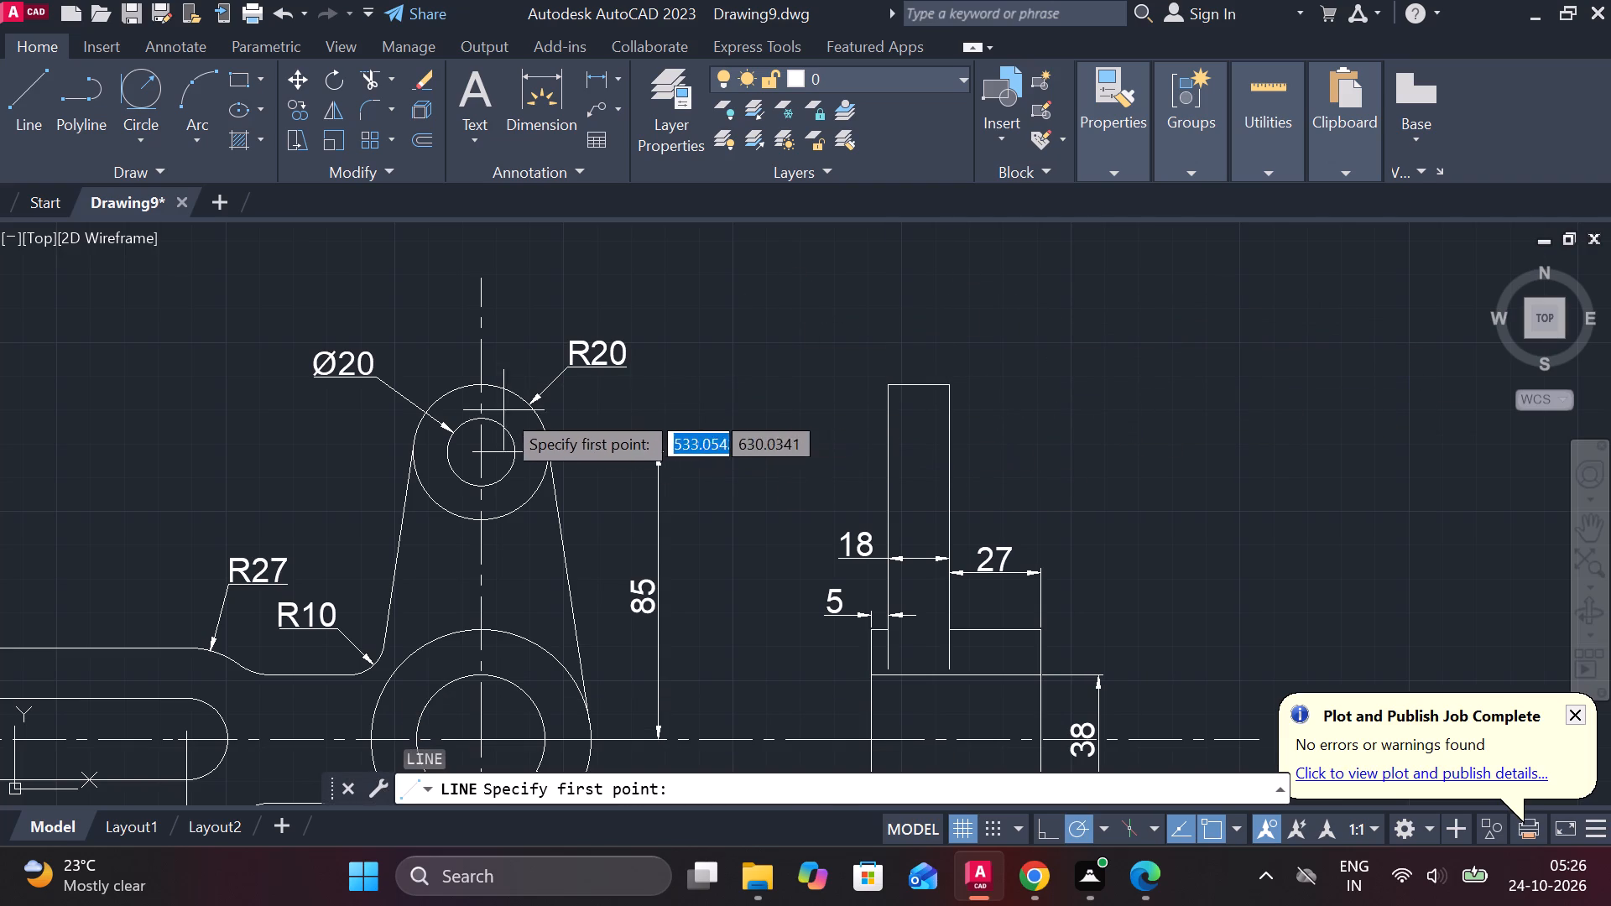
click(492, 416)
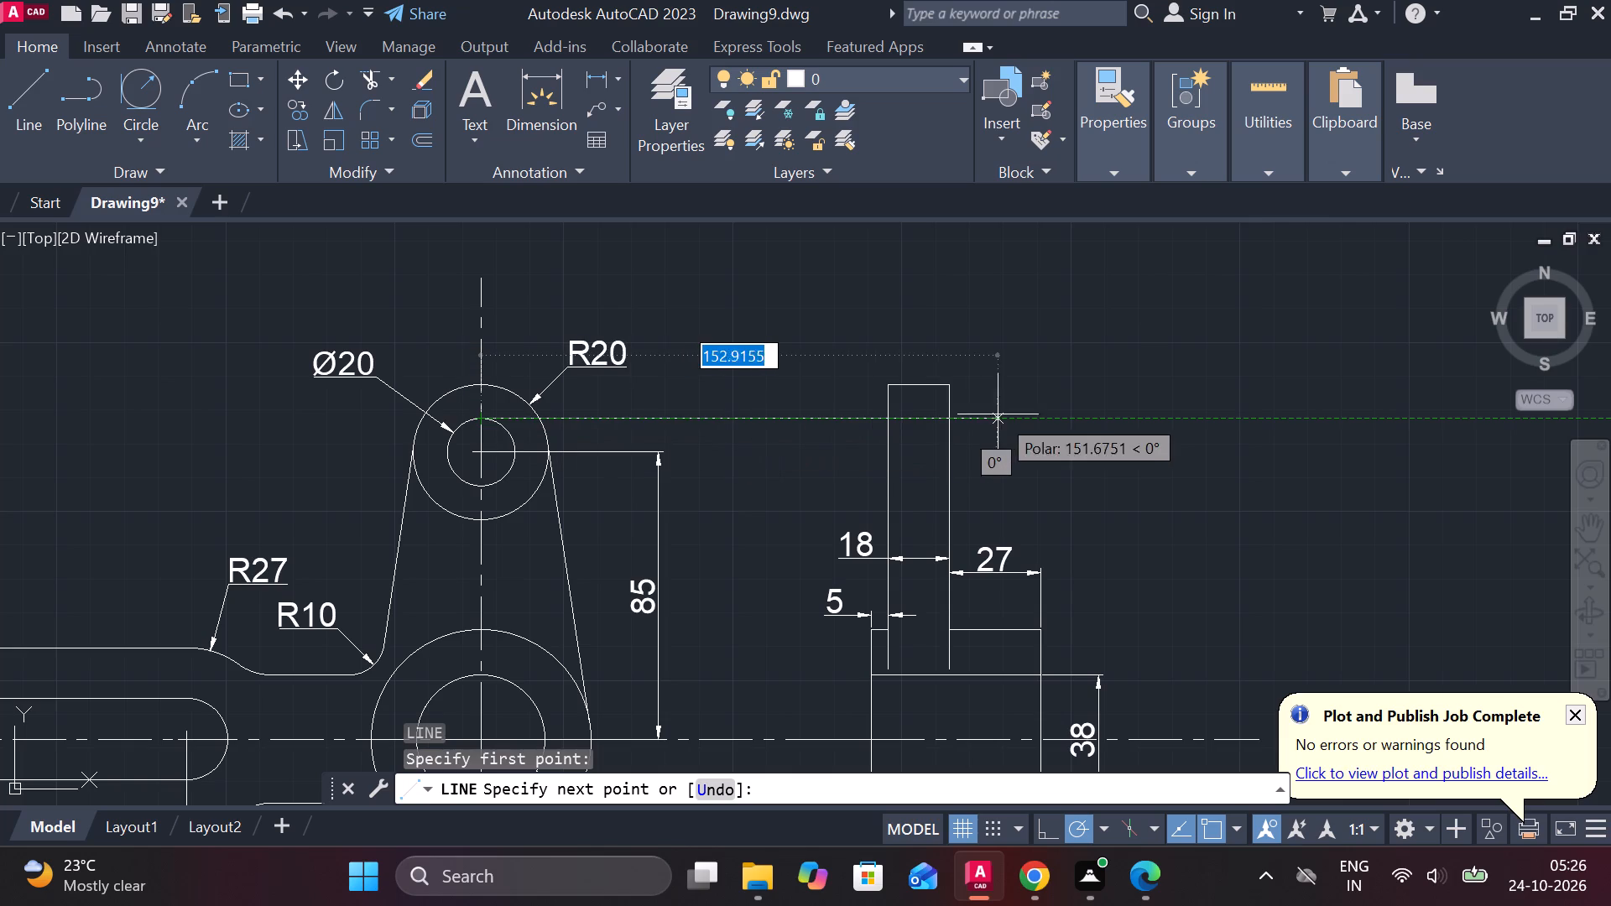
click(1010, 411)
key(Escape)
key(space)
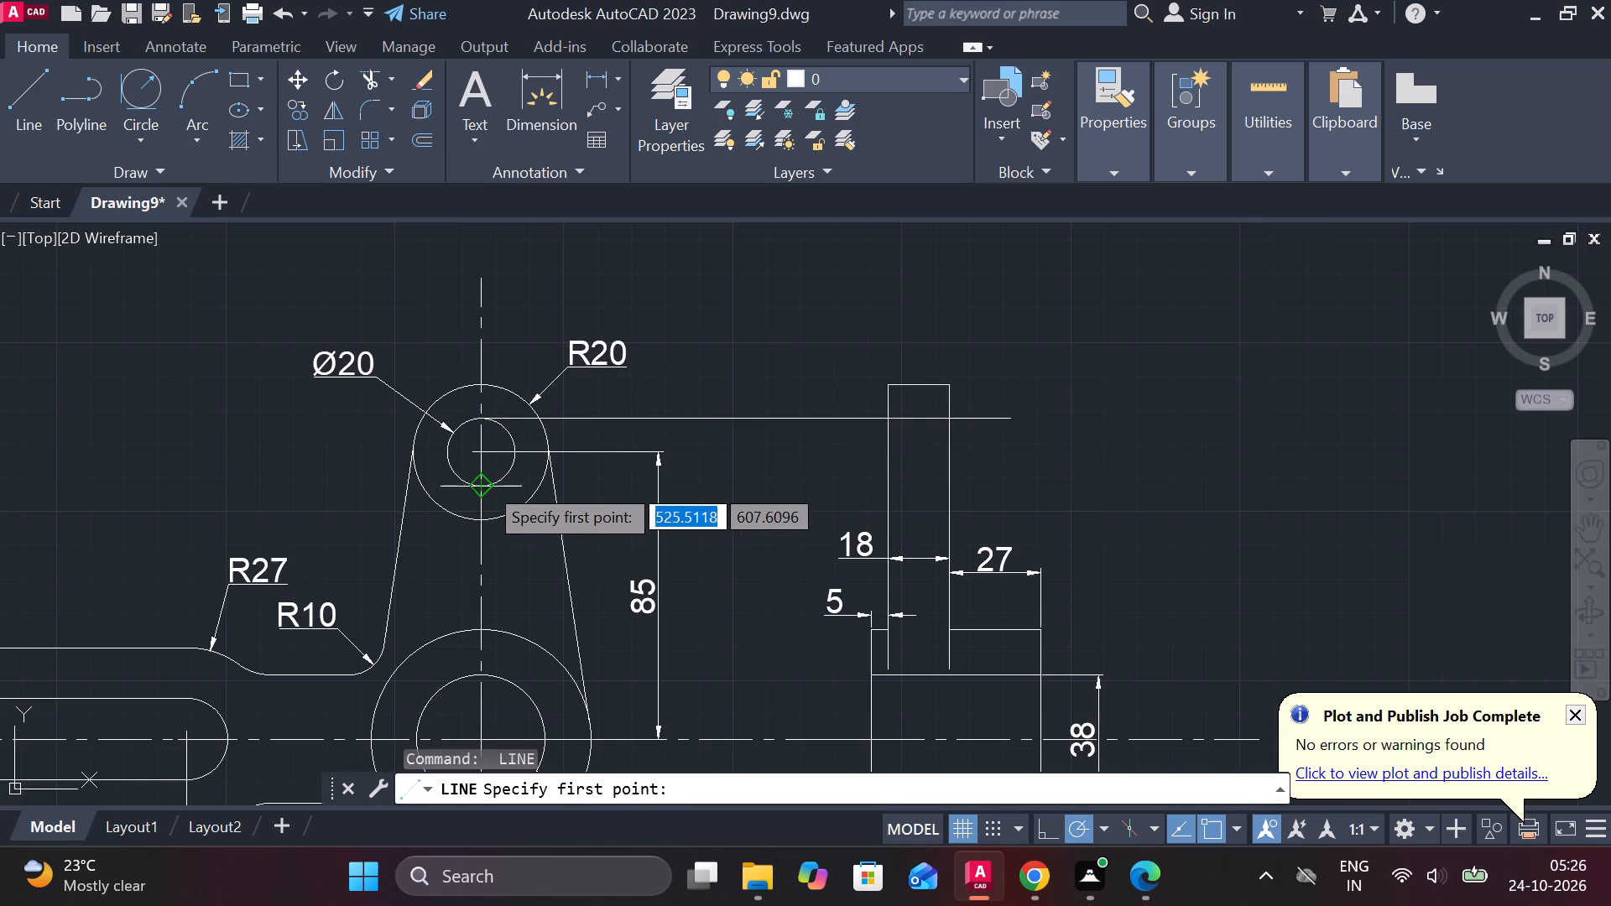
click(485, 483)
click(1113, 473)
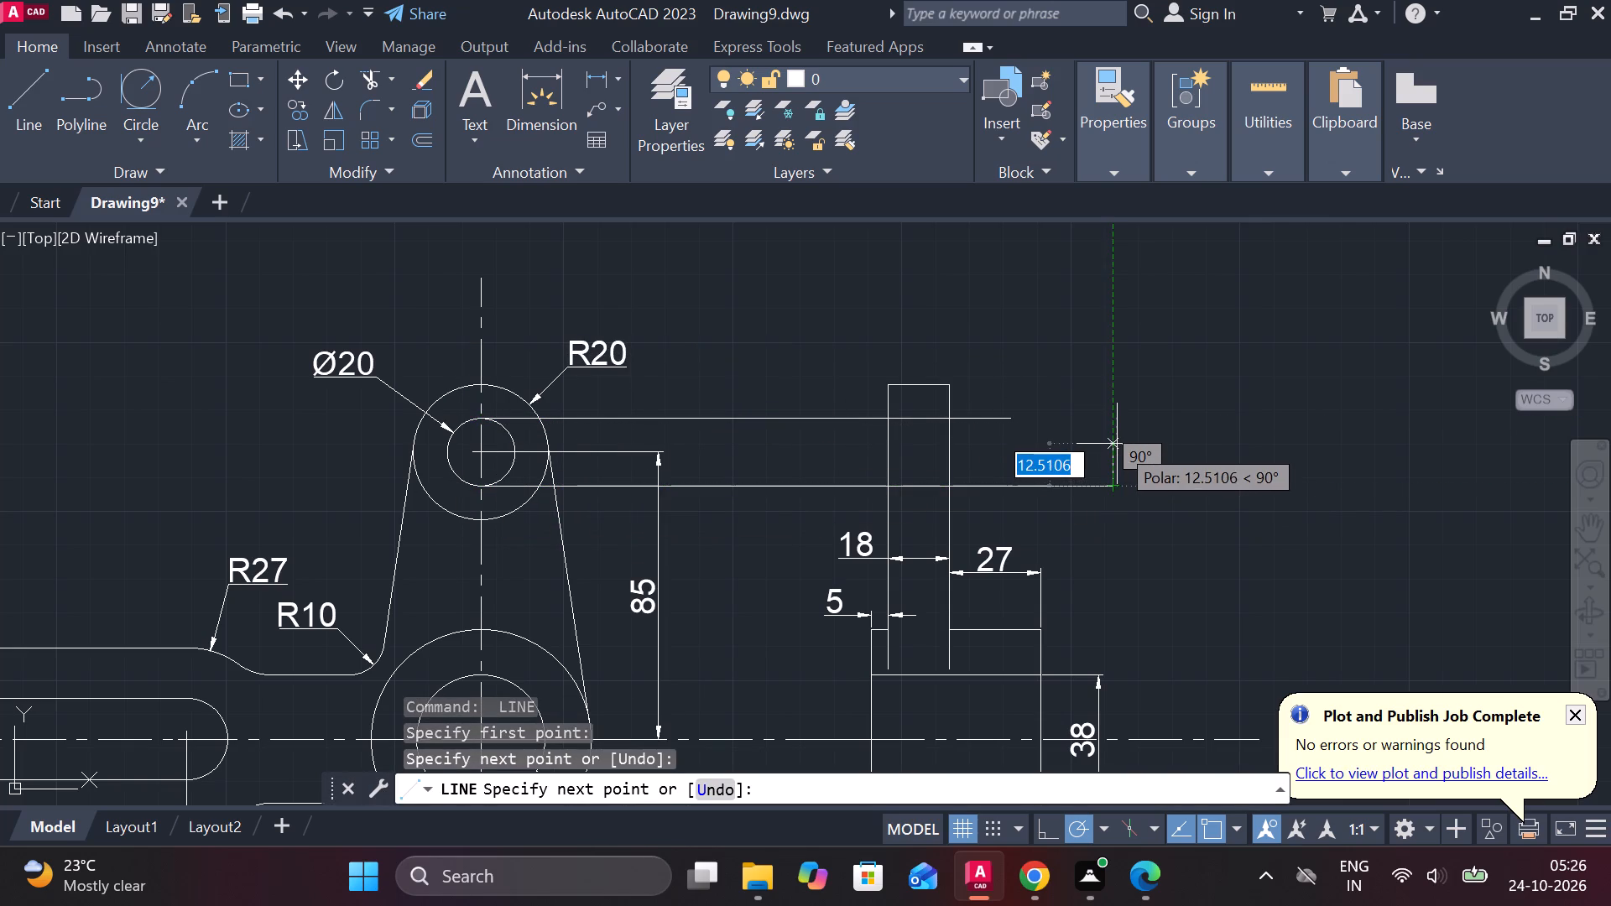
key(Escape)
Trim the two hole projection lines on both sides of the side view's arm so they stay only within its width.
text(TR)
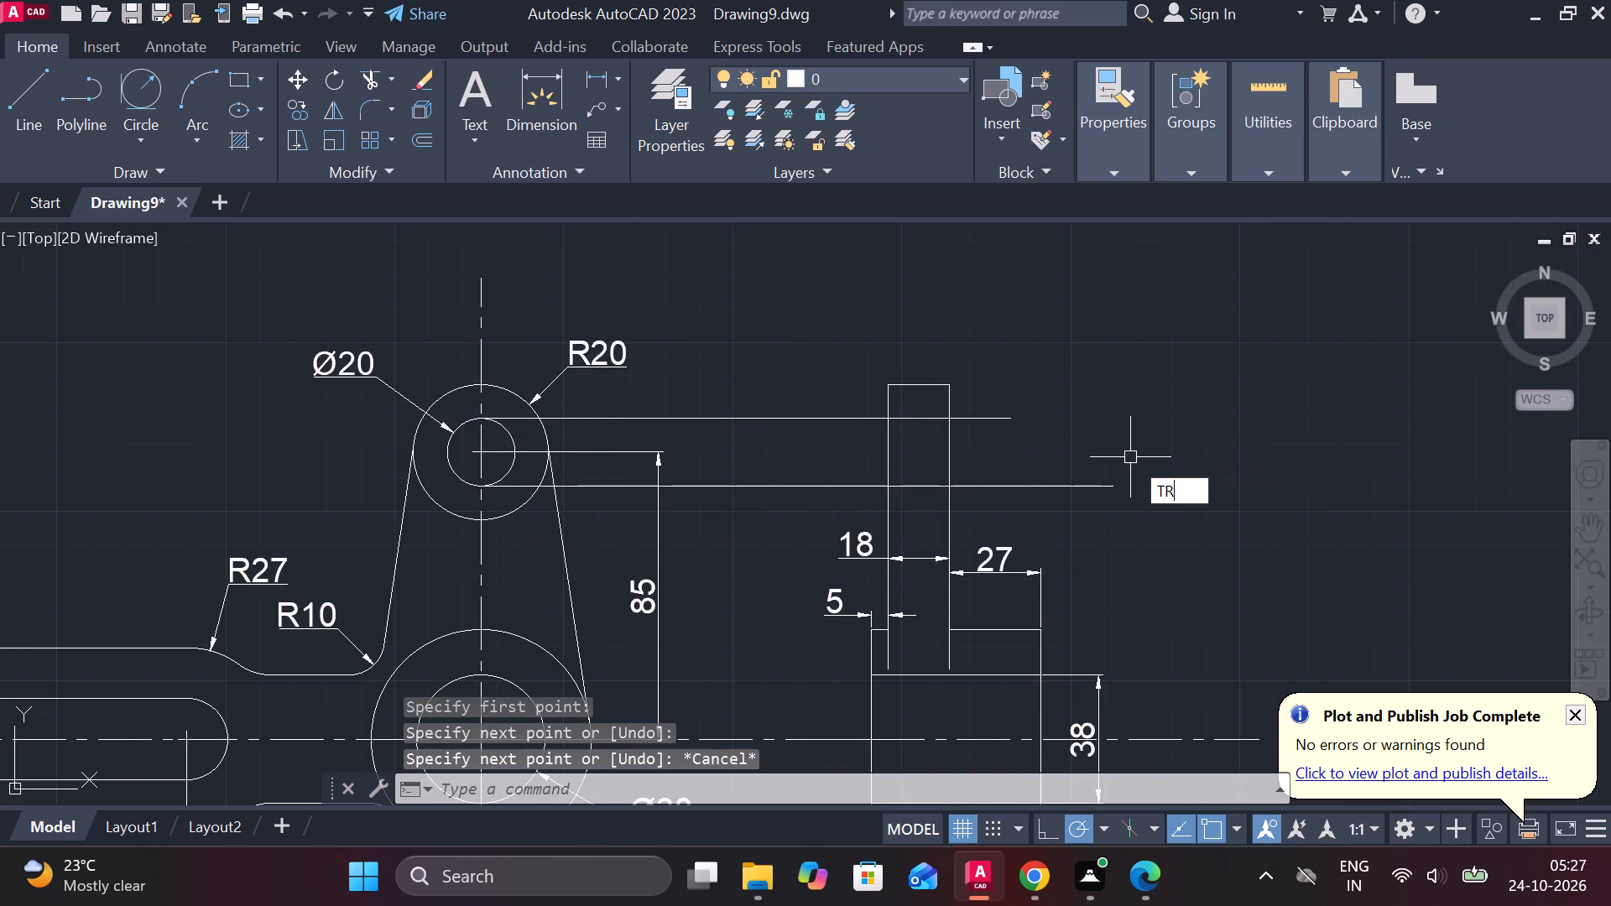
key(space)
click(956, 404)
click(1061, 502)
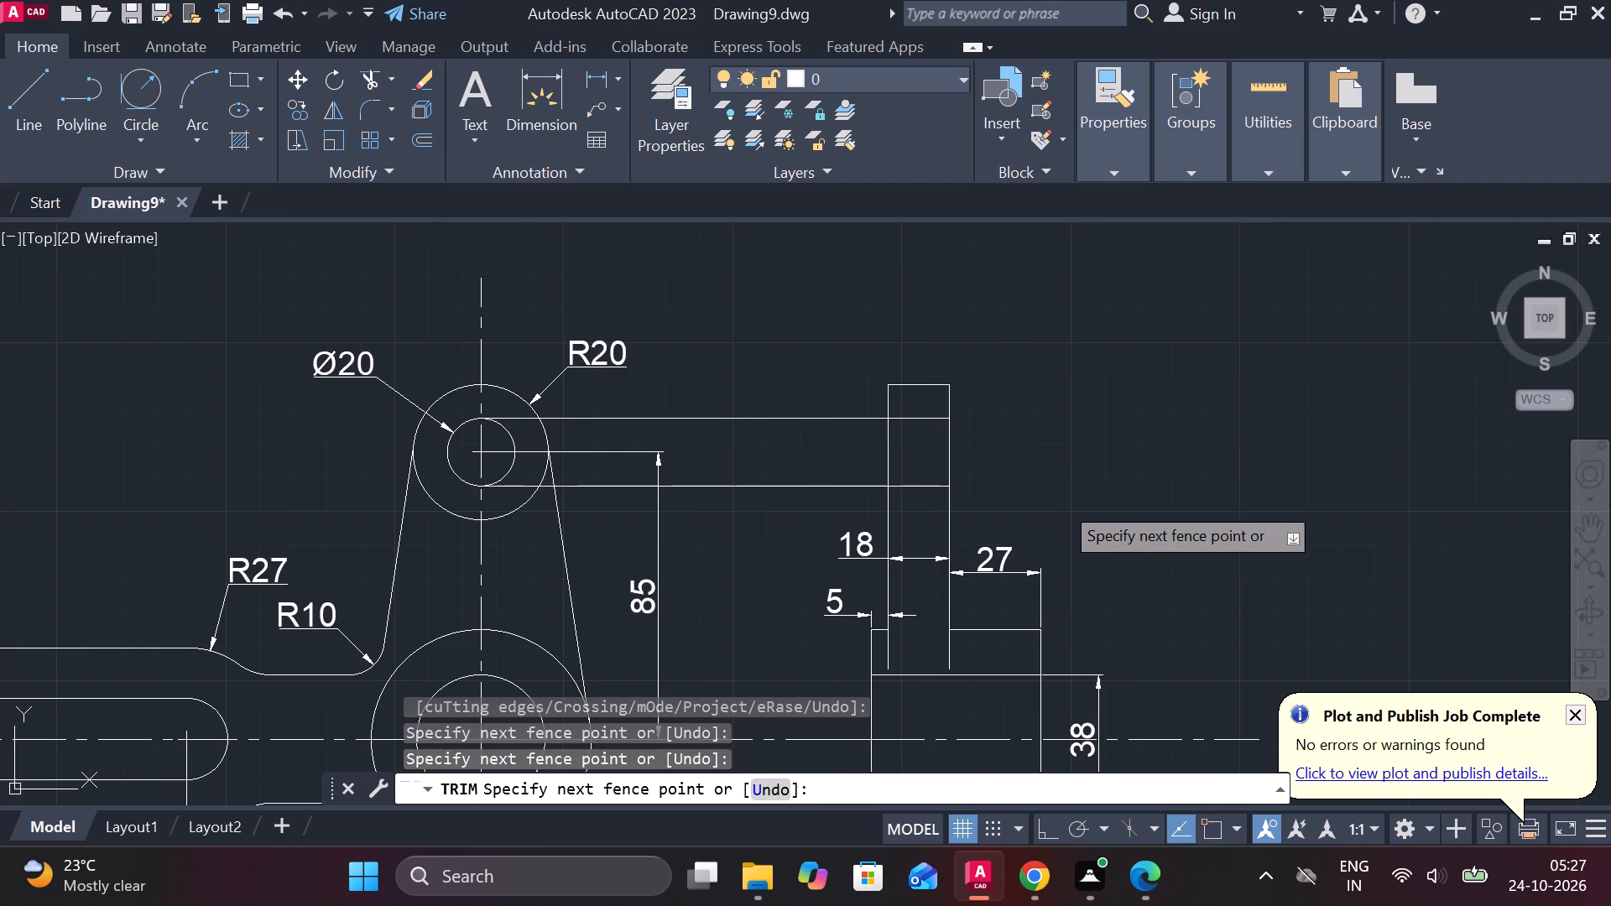
drag(780, 379, 775, 582)
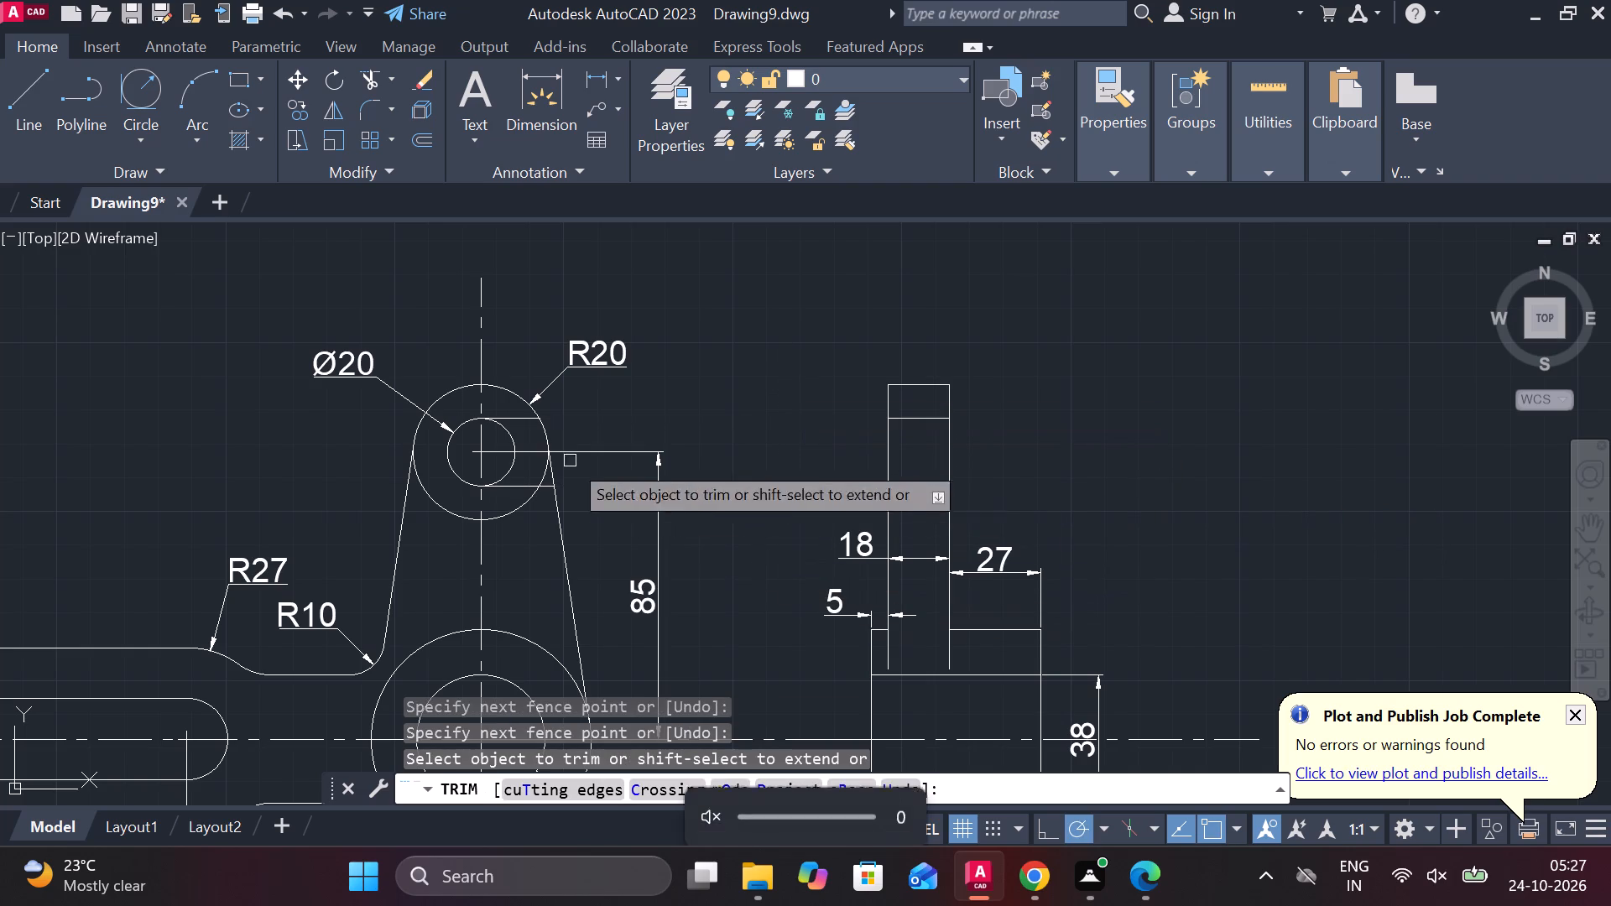
key(Escape)
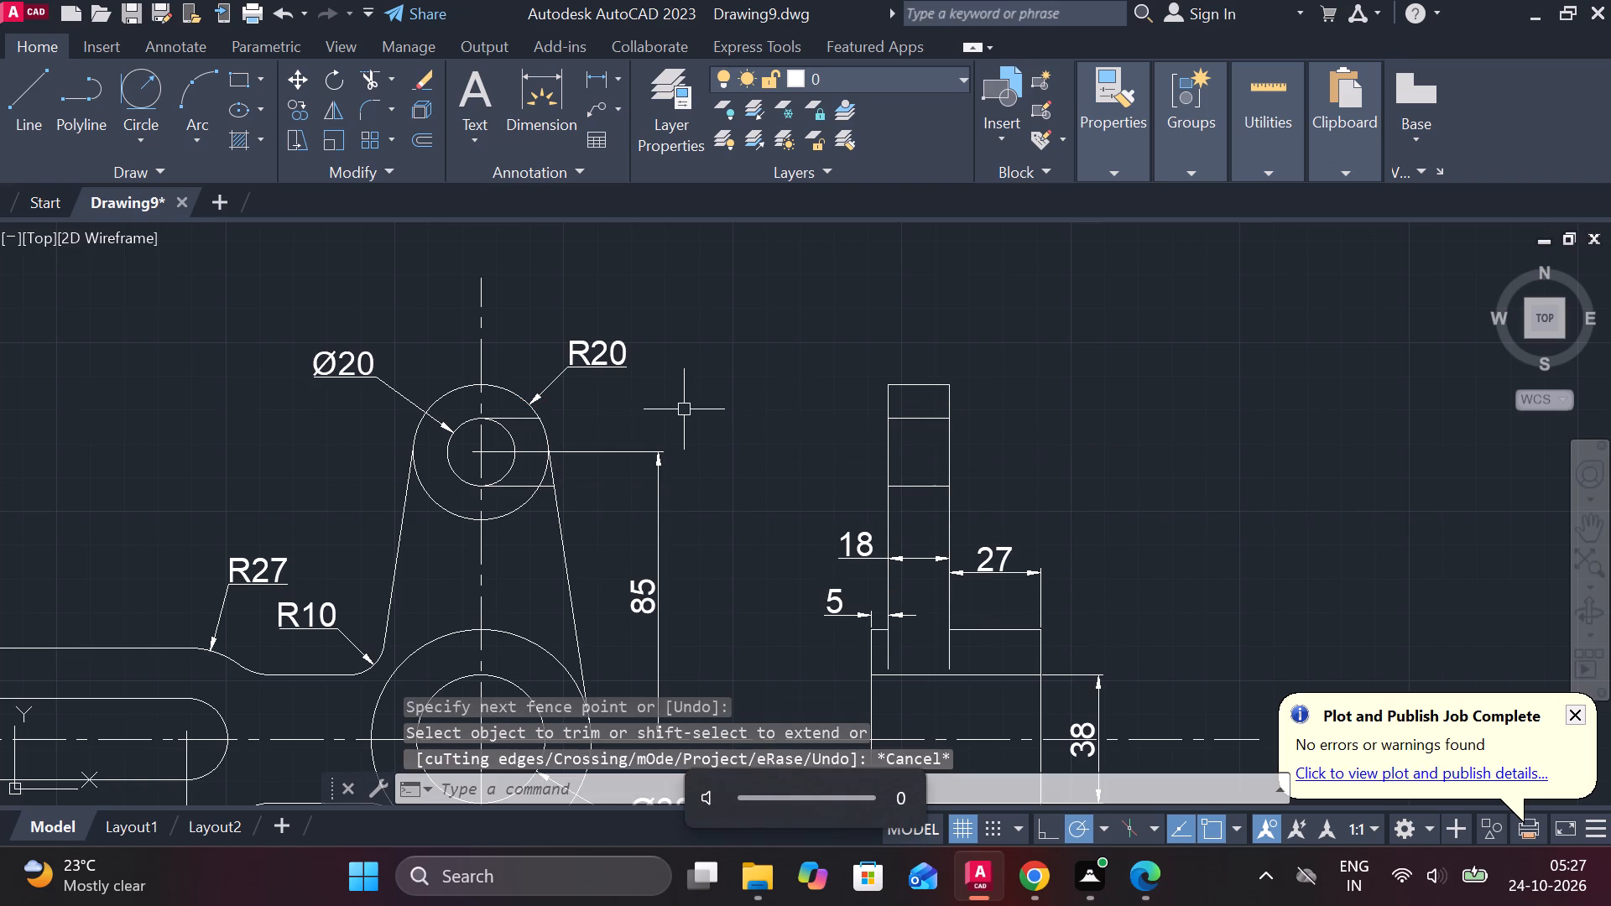
Erase the two leftover projection line pieces beside the Ø20 hole in the front view.
double_click(529, 485)
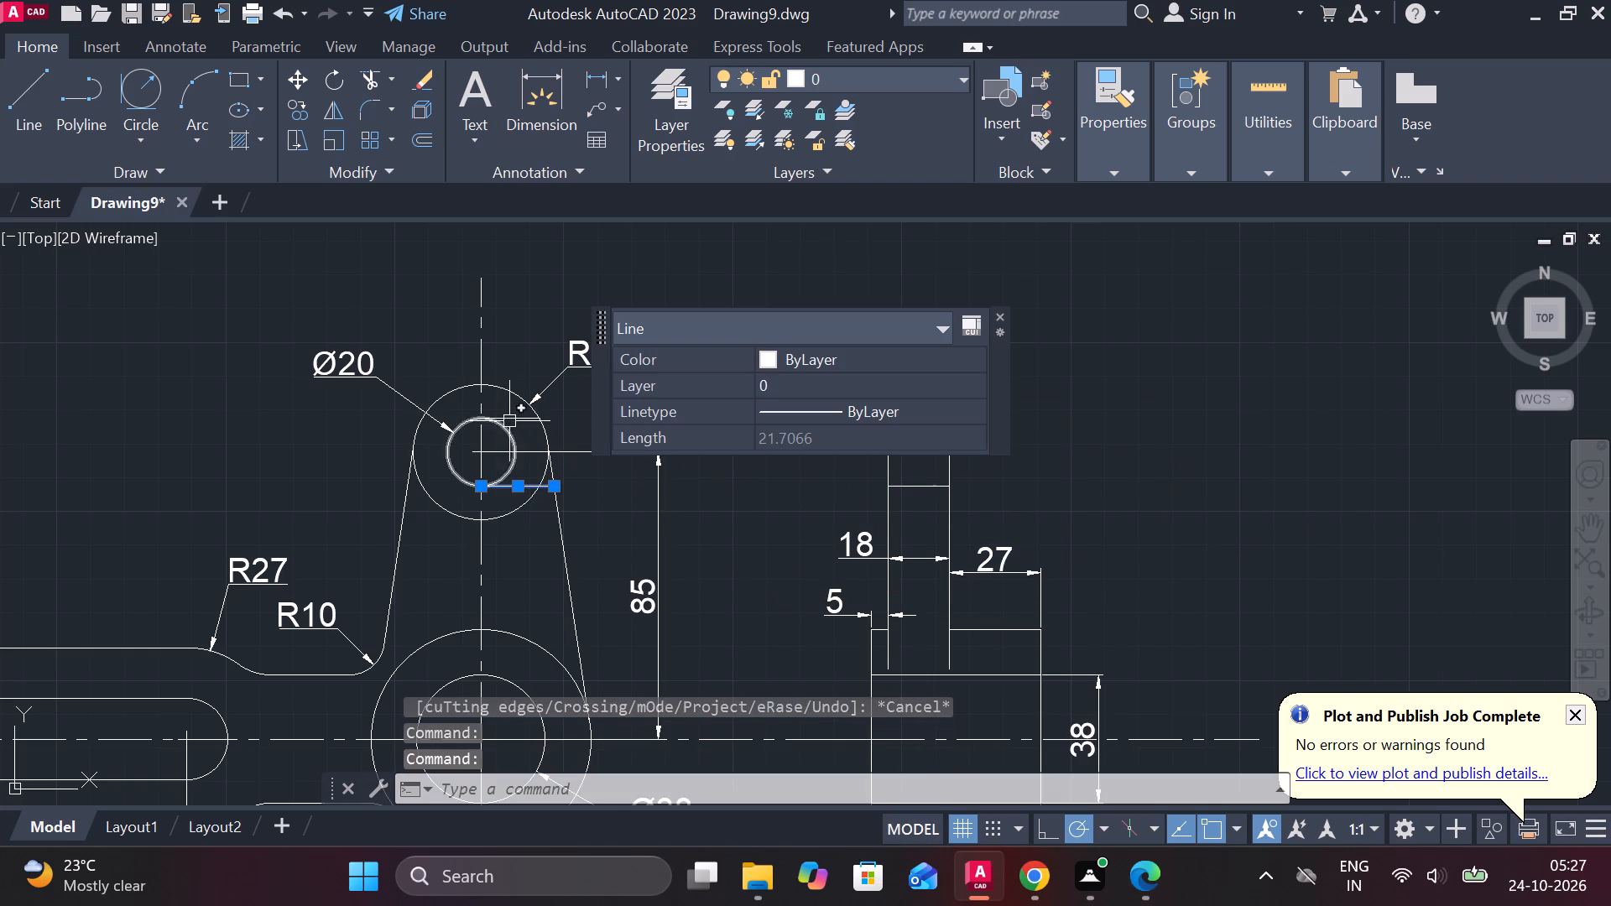
click(508, 416)
text(E)
key(space)
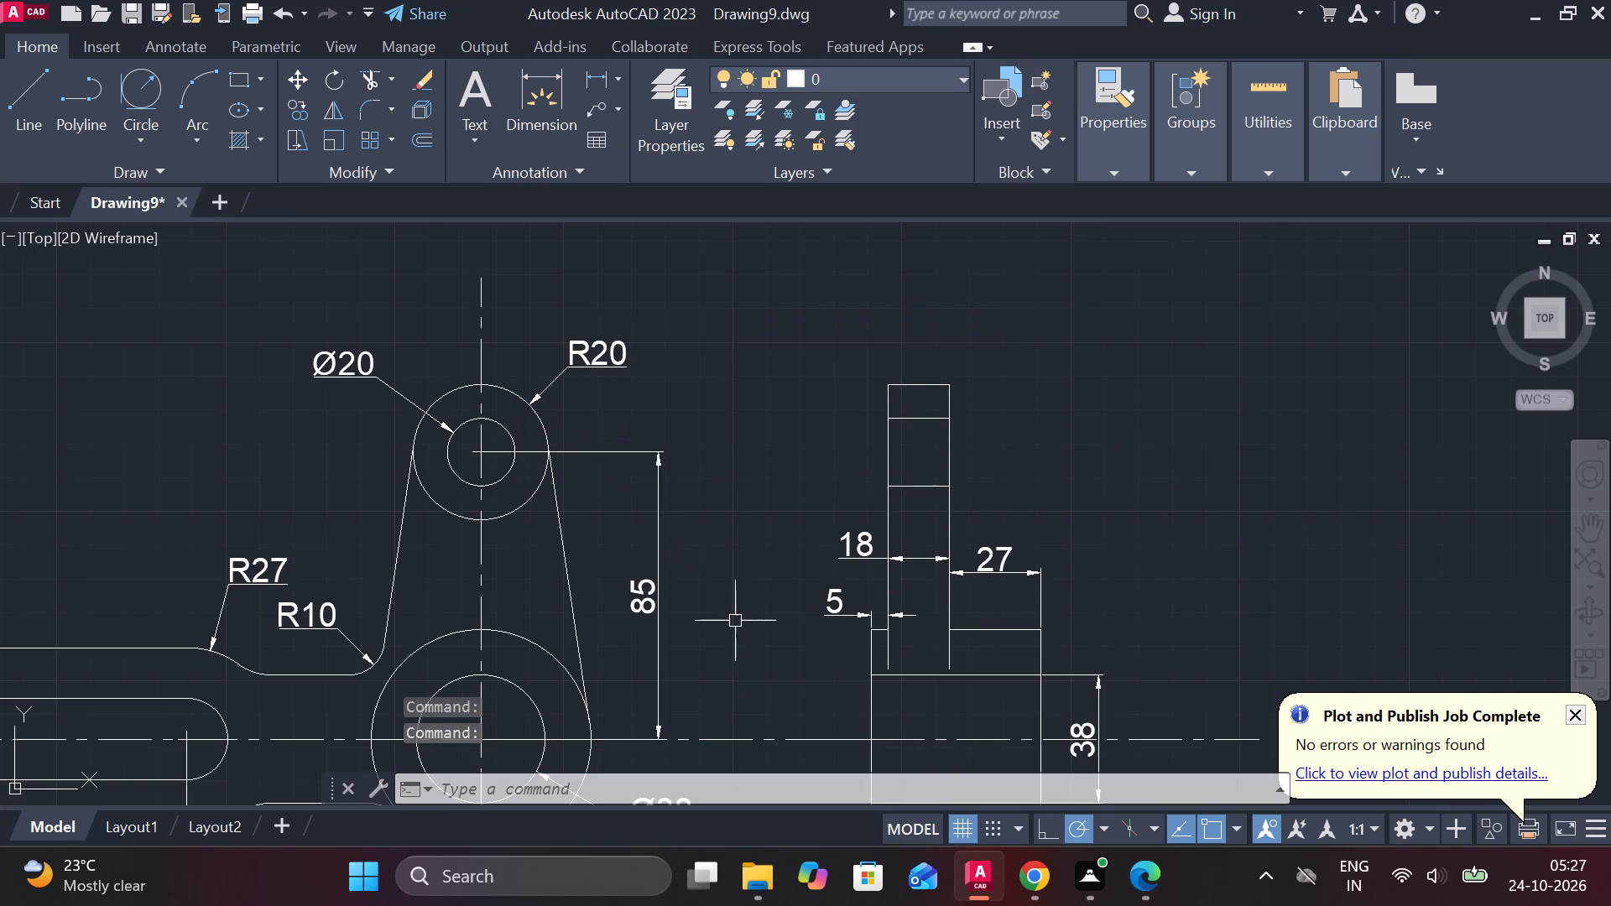
Hatch the side view's arm above and below the small hole, including the boss's upper wall, and the boss's lower wall.
scroll(1064, 432, up, 1)
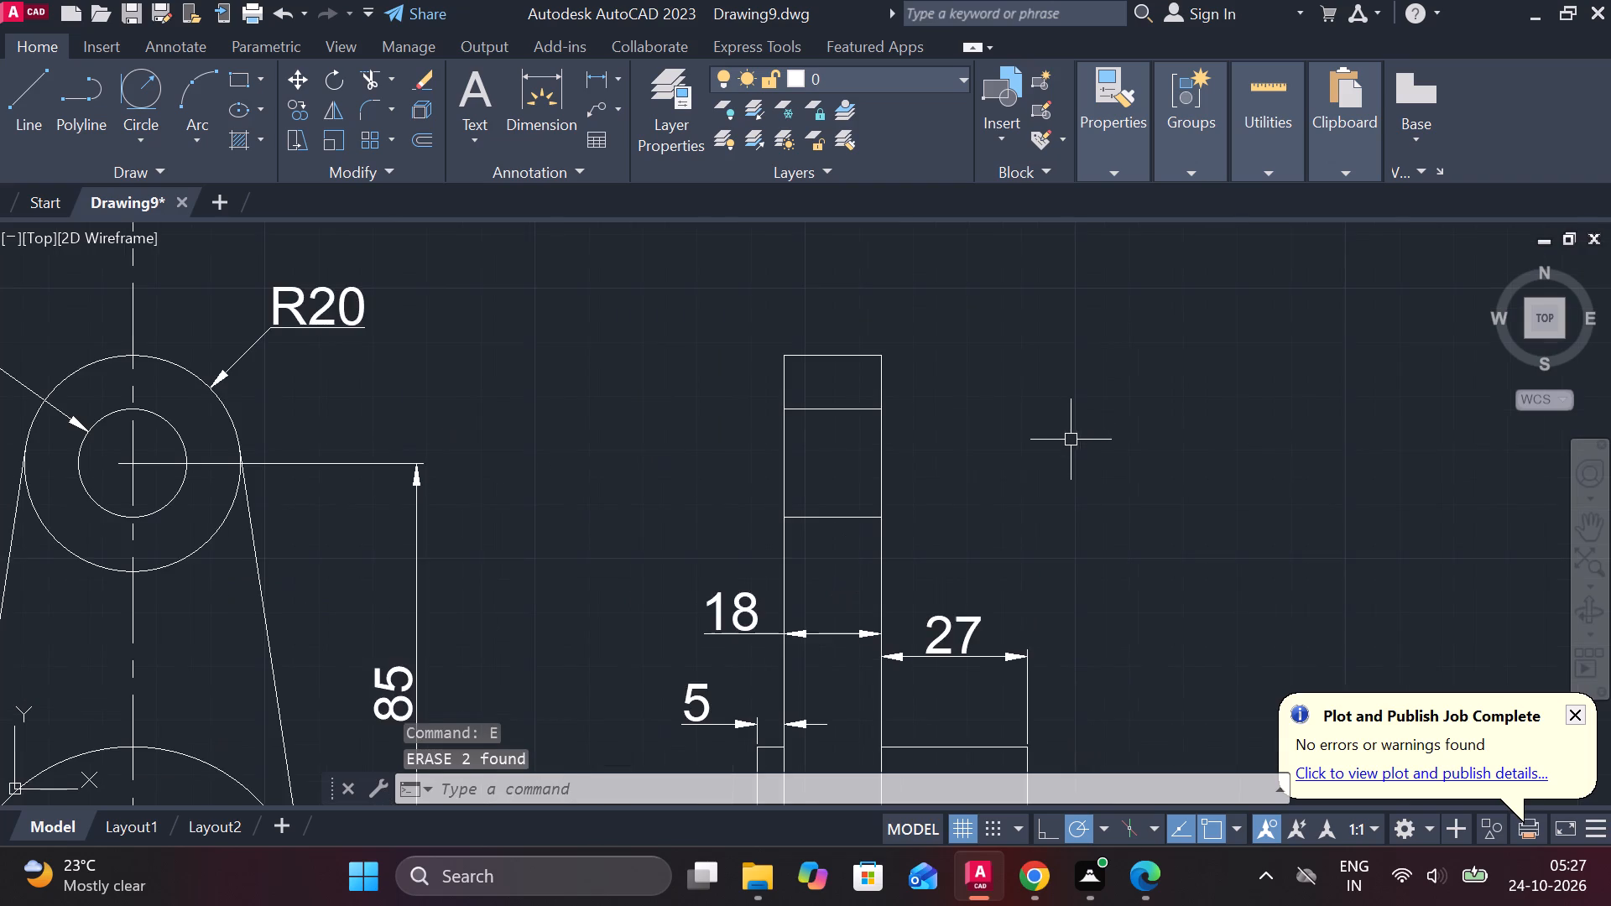
middle_drag(1077, 446, 984, 312)
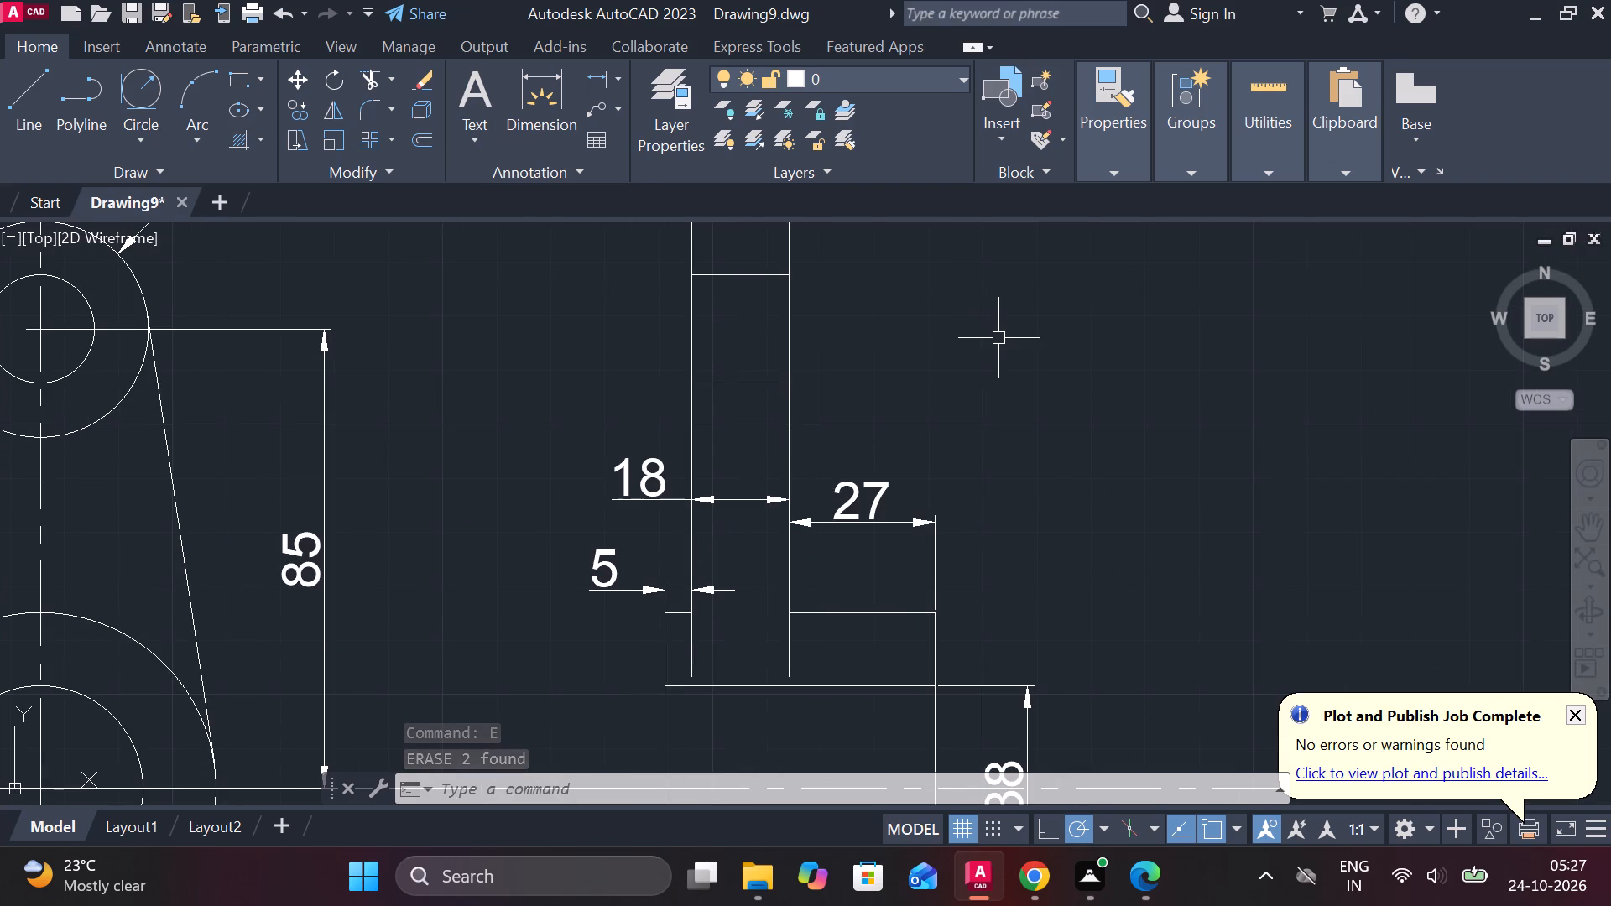
scroll(1030, 363, down, 1)
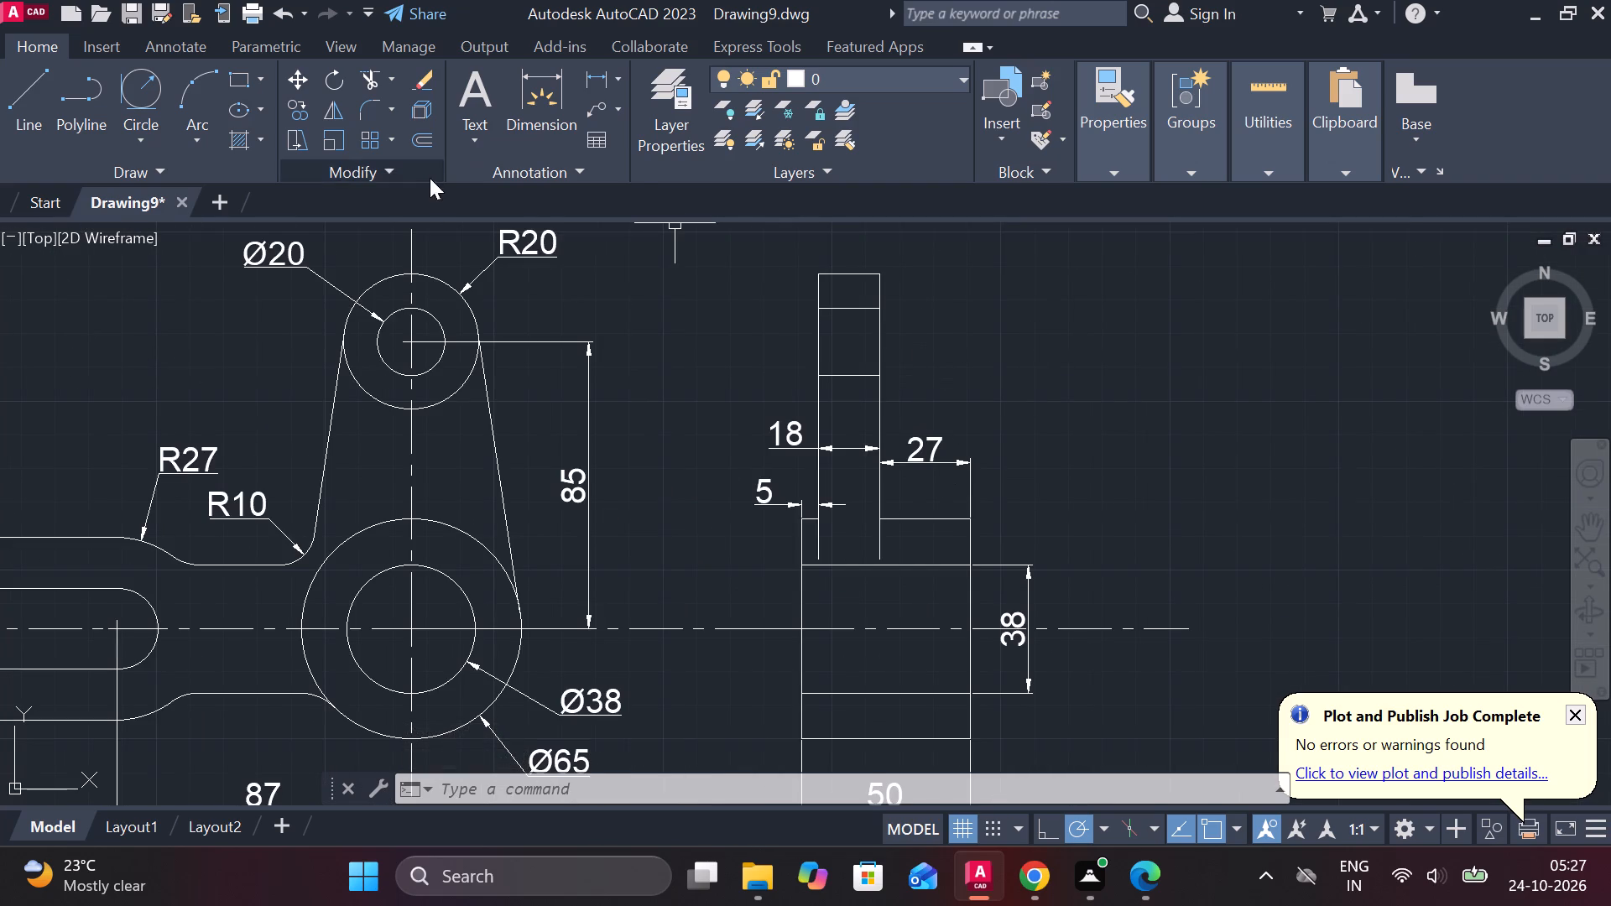
click(232, 136)
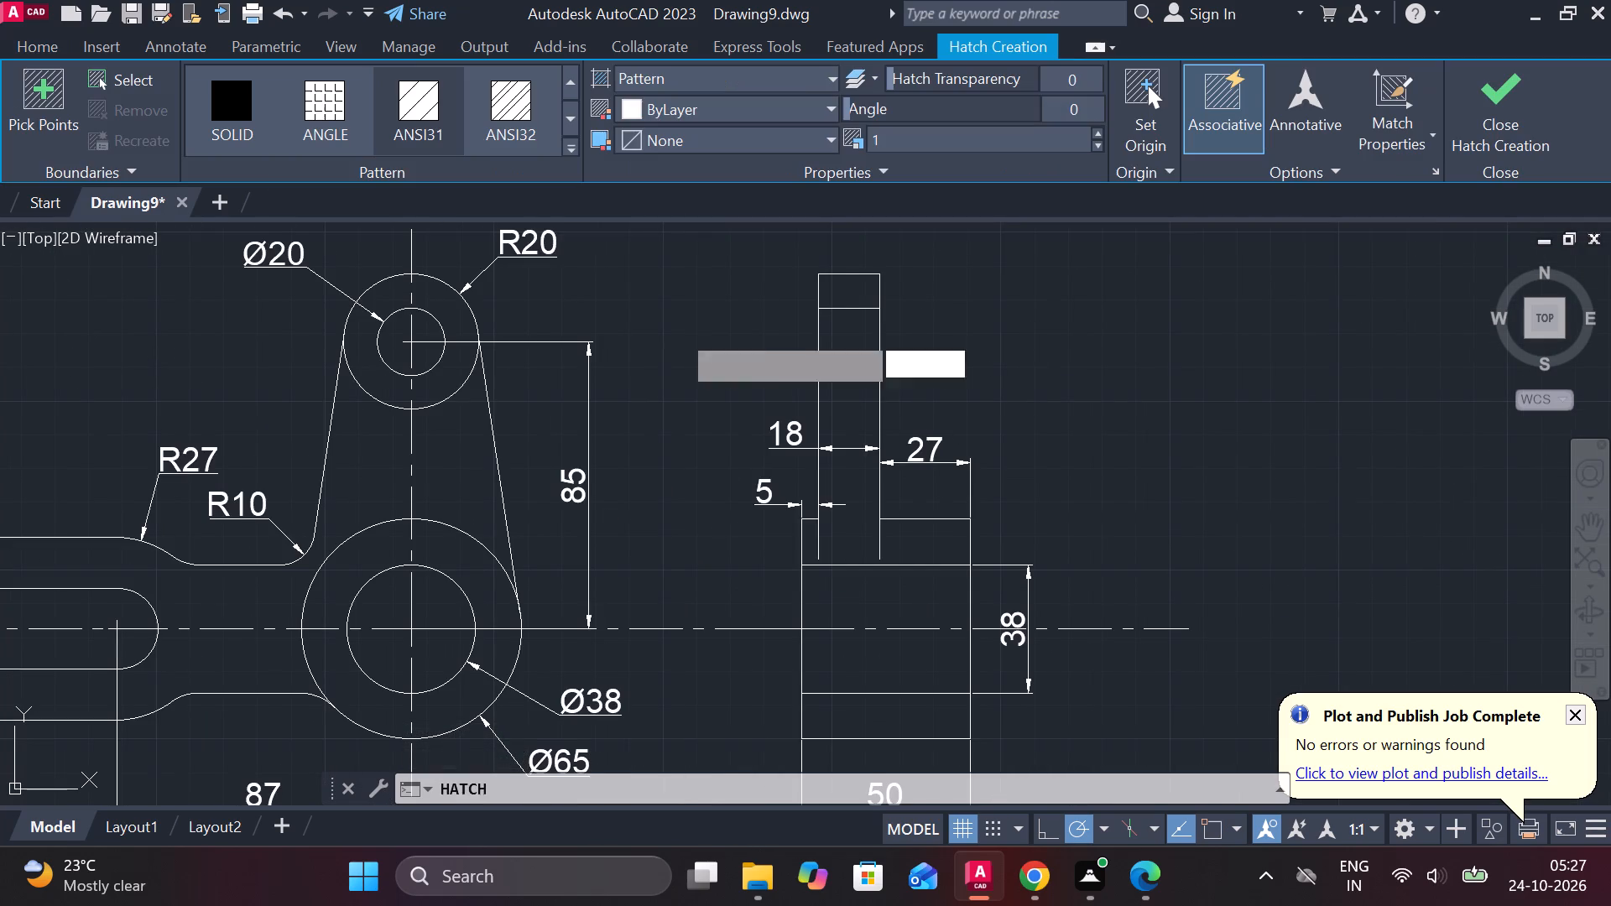
click(840, 298)
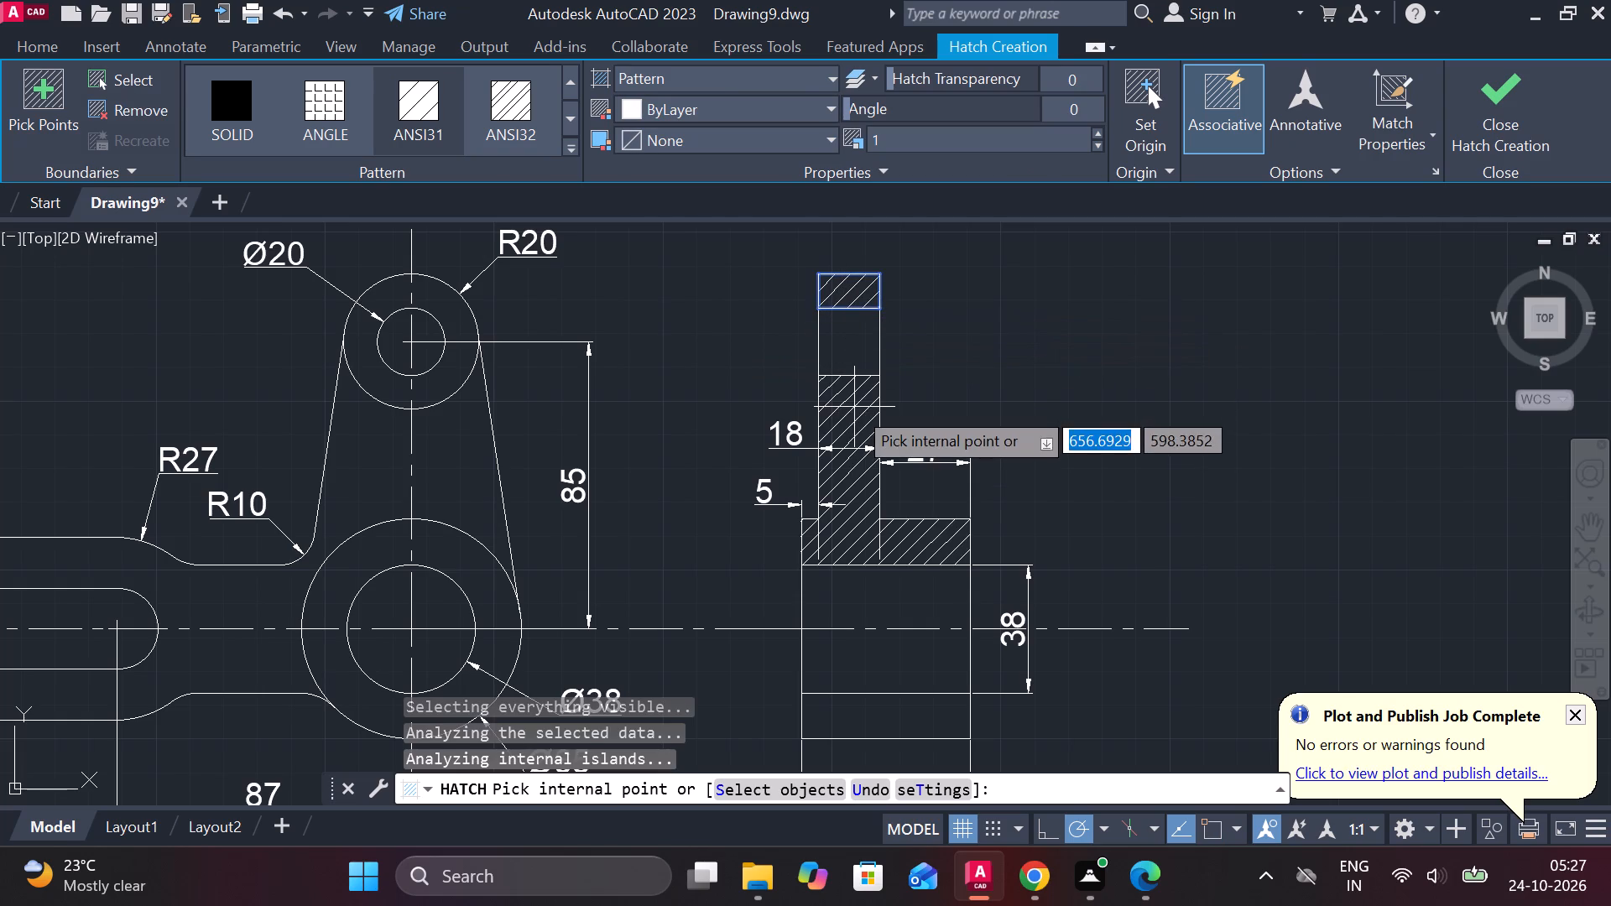
click(854, 407)
click(859, 702)
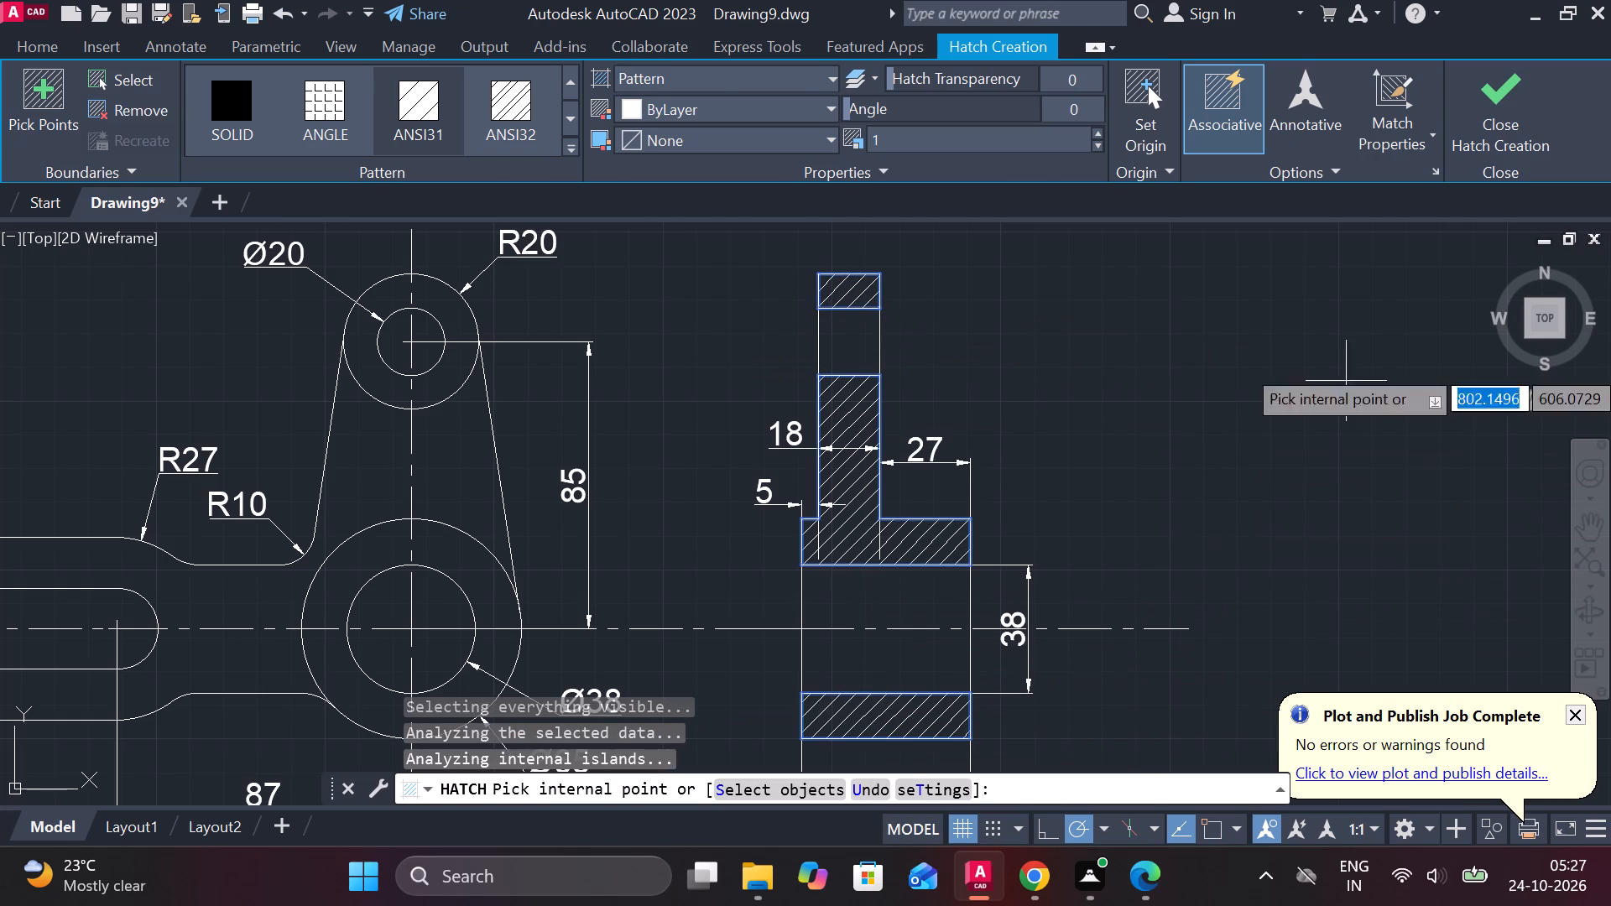
click(1504, 133)
Erase the leftover lines above the side view's arm.
scroll(1084, 459, down, 2)
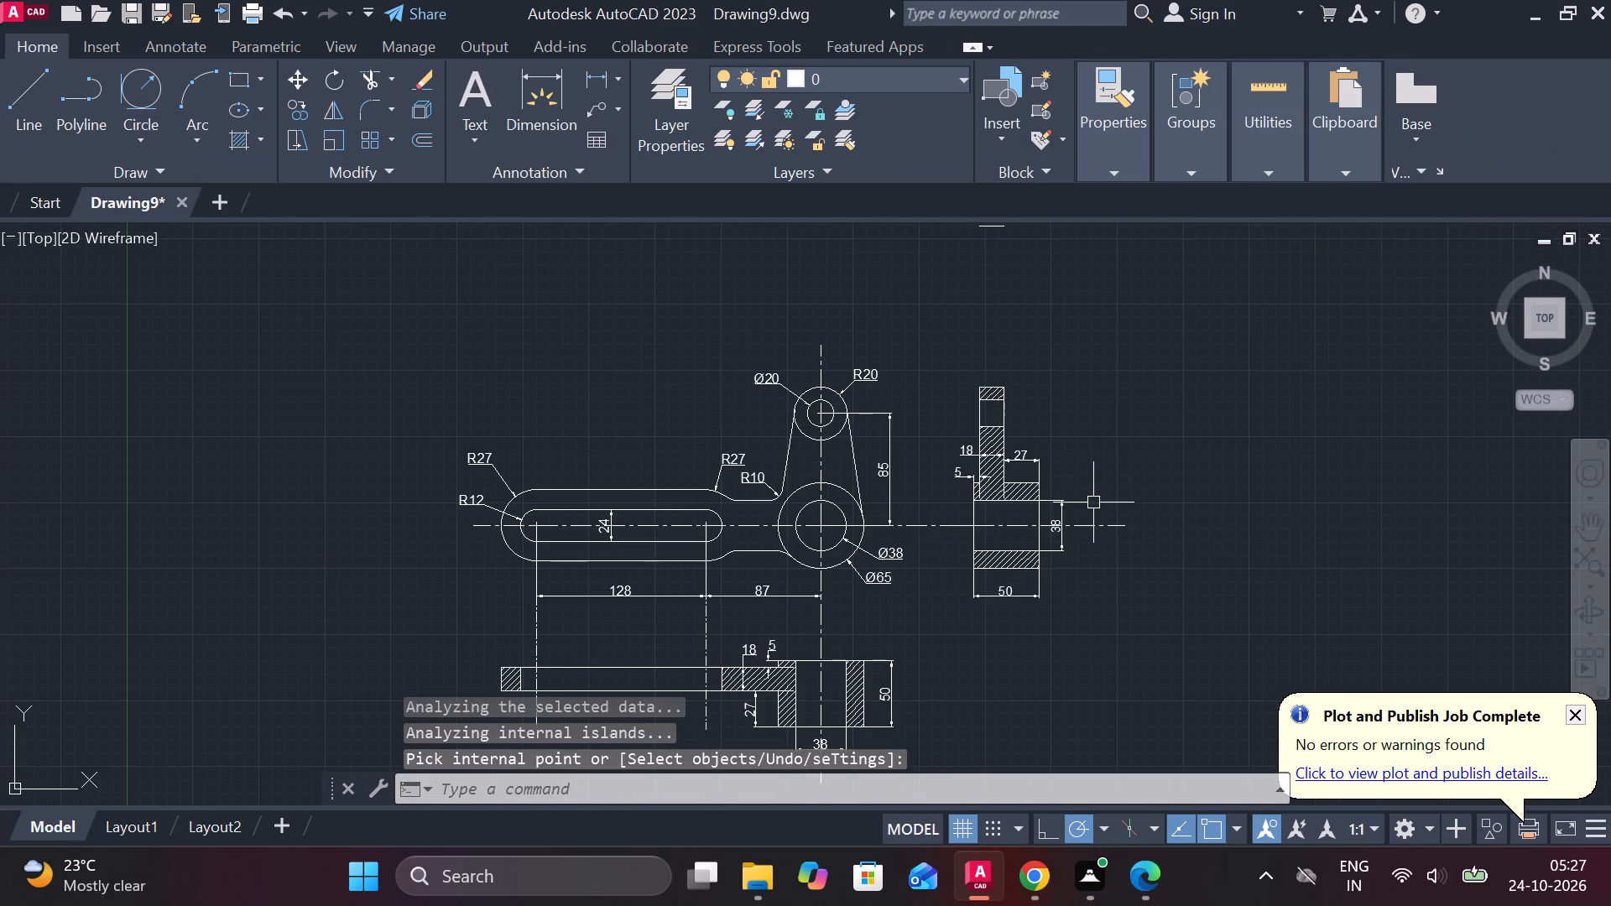
scroll(1115, 530, down, 1)
middle_click(1131, 380)
drag(1016, 315, 1011, 307)
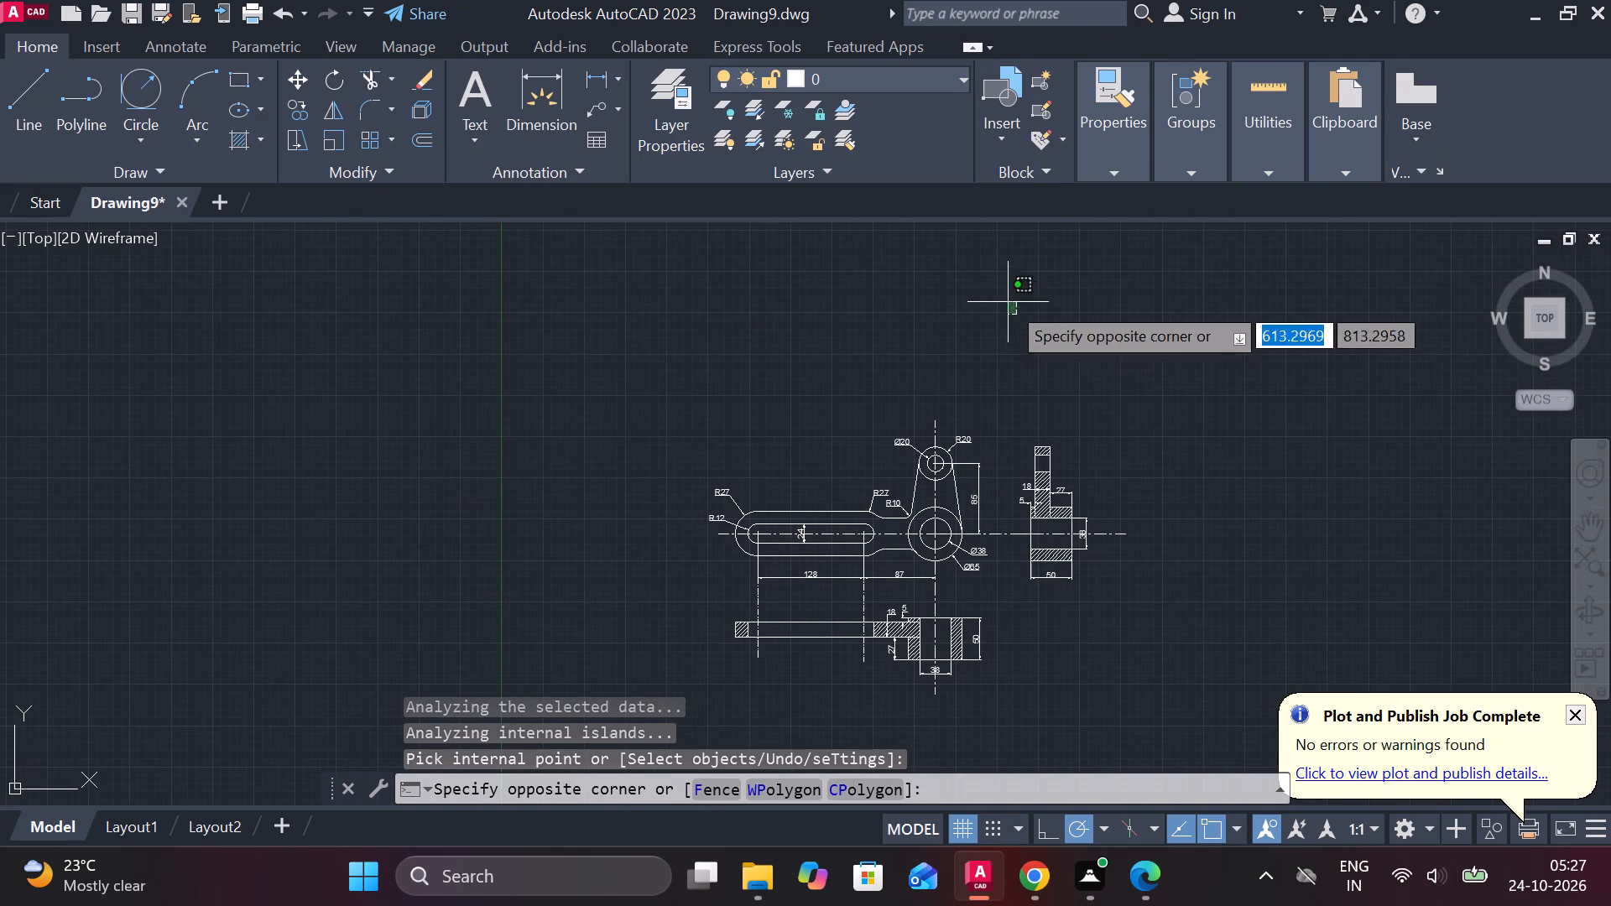
click(1083, 368)
text(E)
key(space)
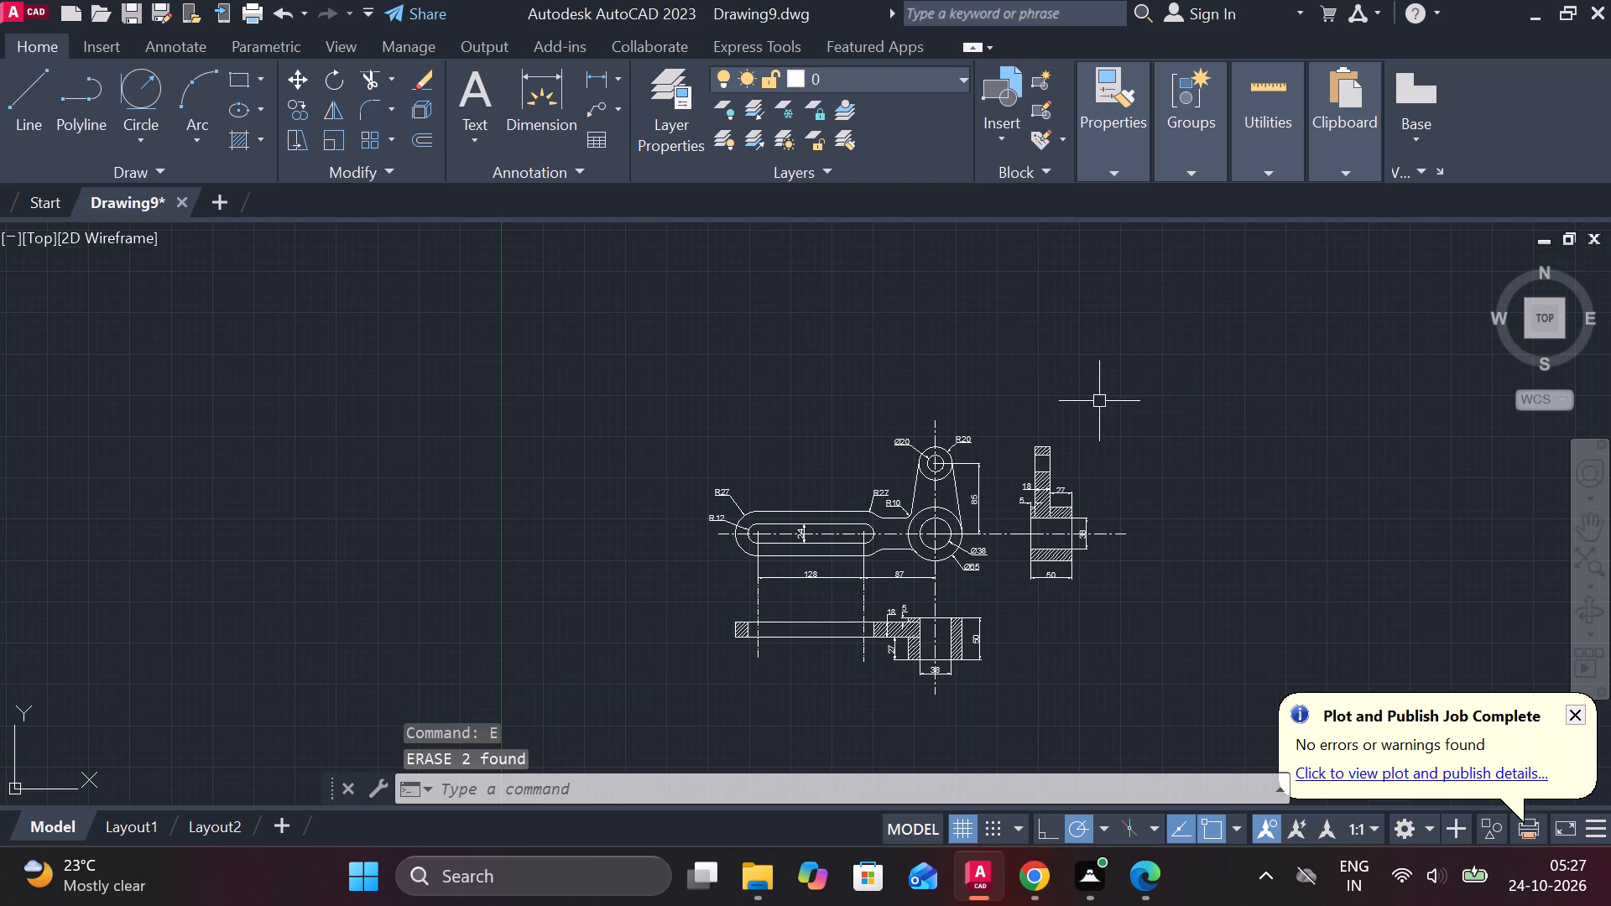
Draw a horizontal line through the small hole in the side view, aligned with the Ø20 hole's centre and overhanging both arm edges.
scroll(1085, 615, up, 2)
middle_drag(1077, 615, 1098, 526)
scroll(1077, 517, down, 1)
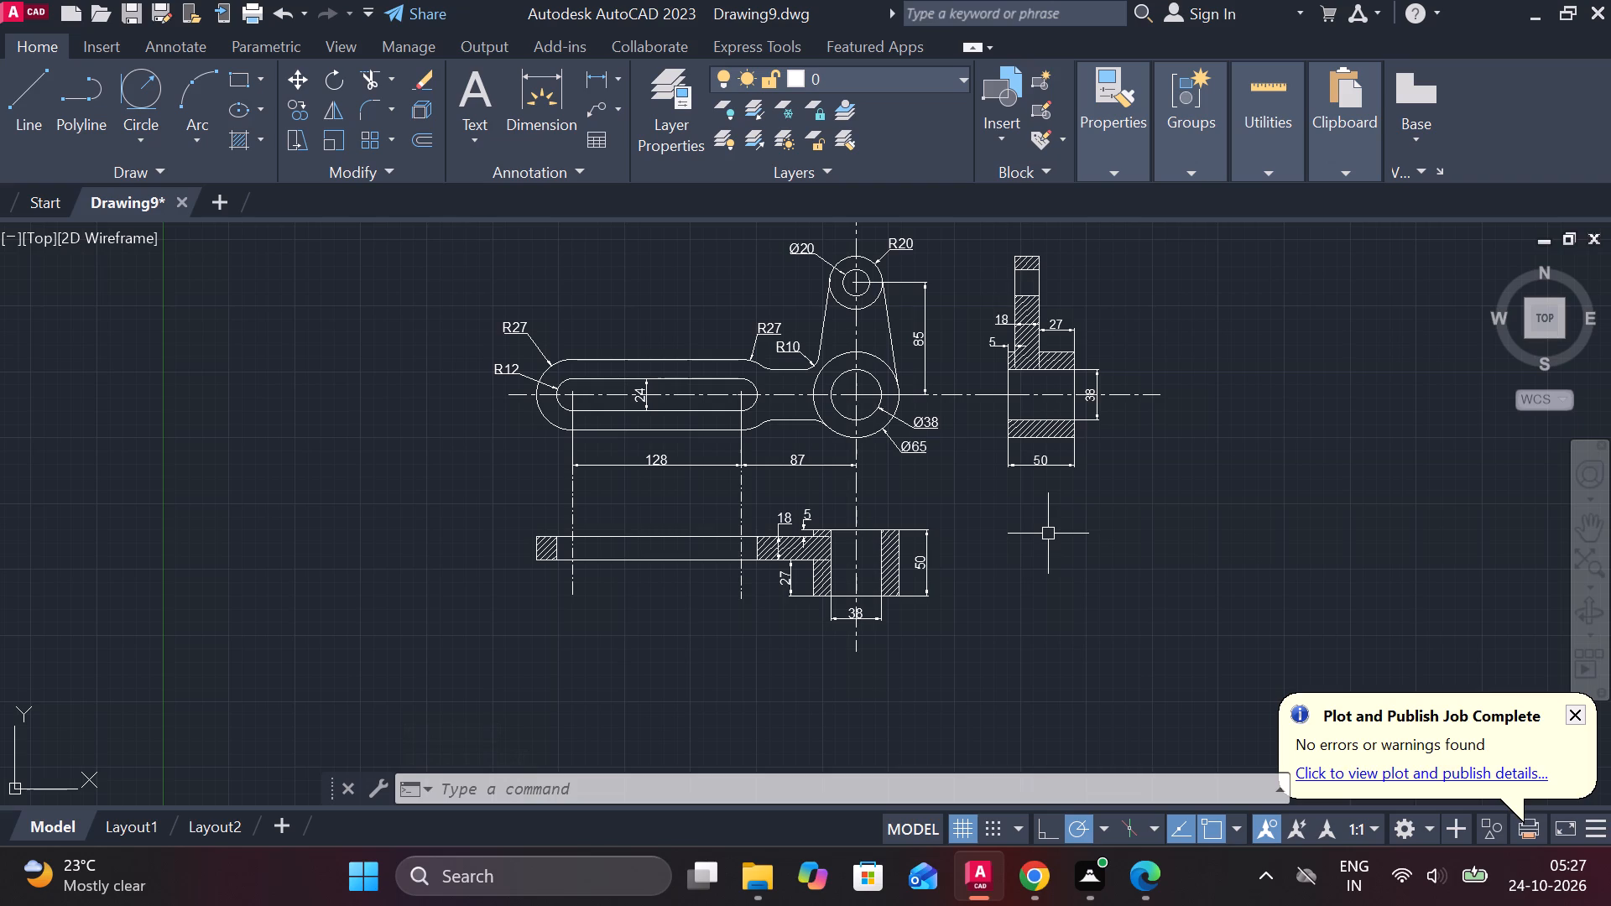
middle_drag(936, 326, 941, 326)
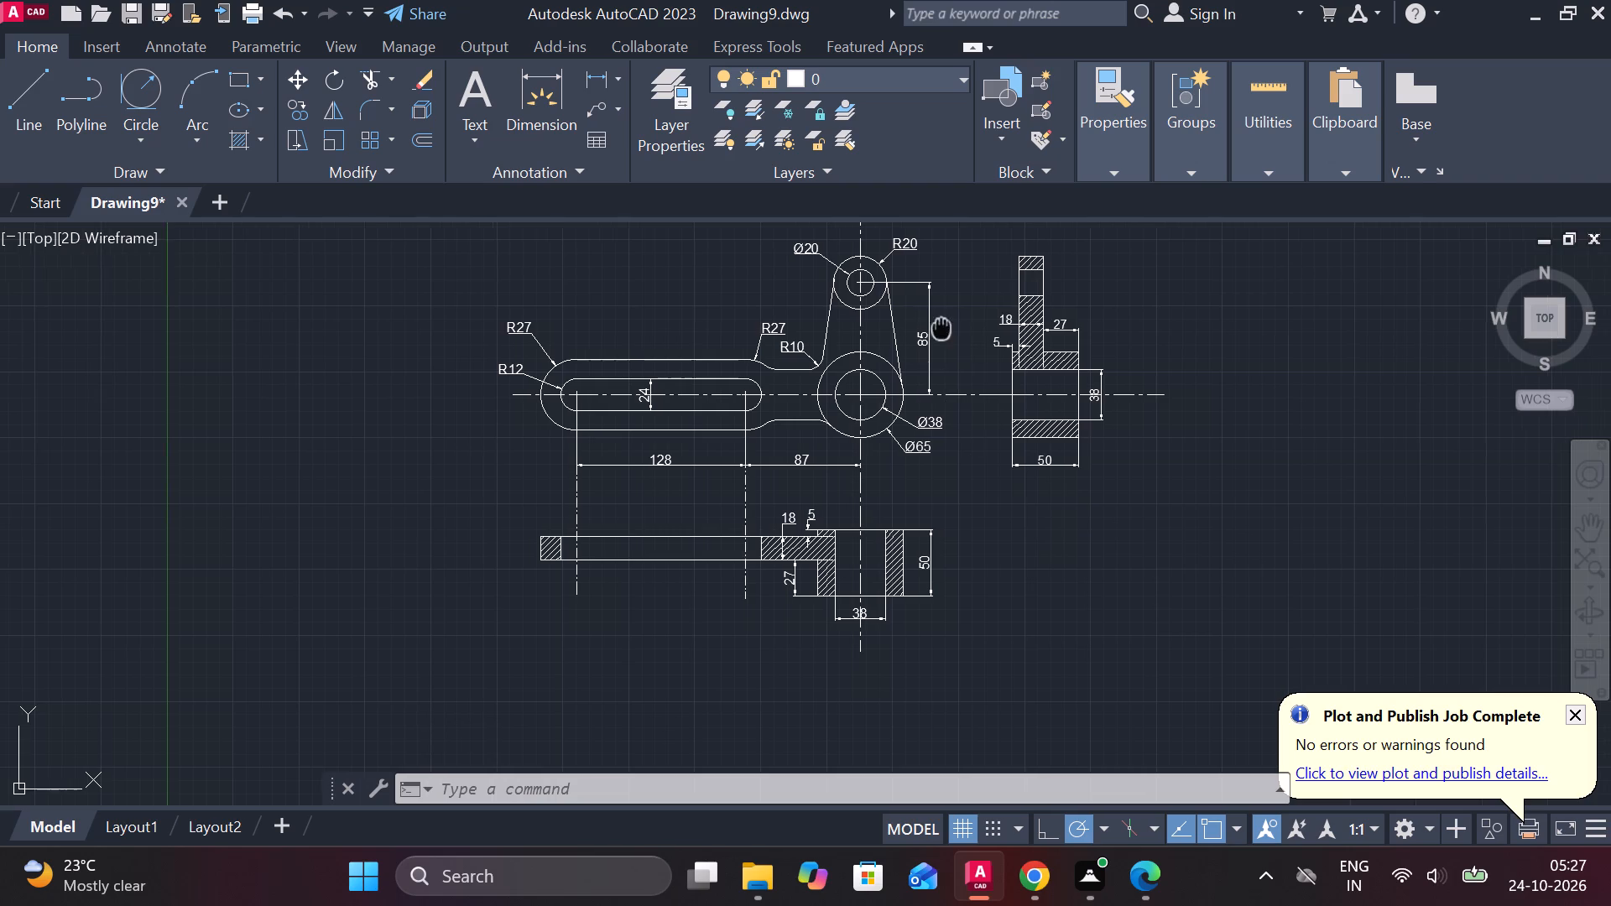
middle_drag(941, 326, 848, 412)
scroll(873, 373, up, 1)
key(l)
key(Return)
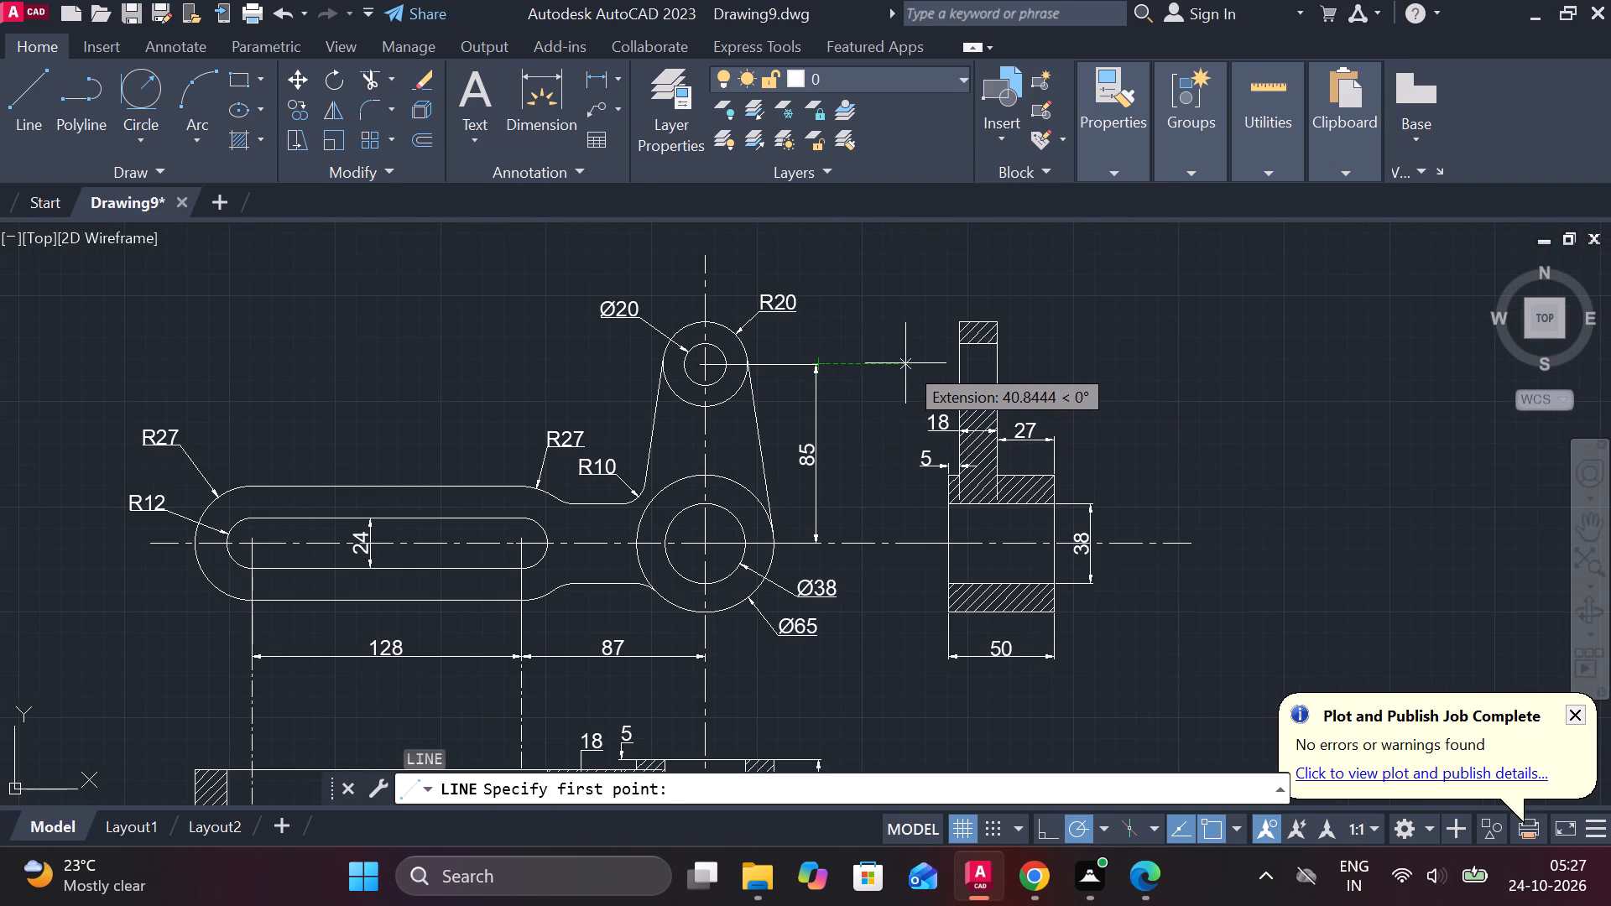
click(905, 363)
click(1075, 362)
key(Escape)
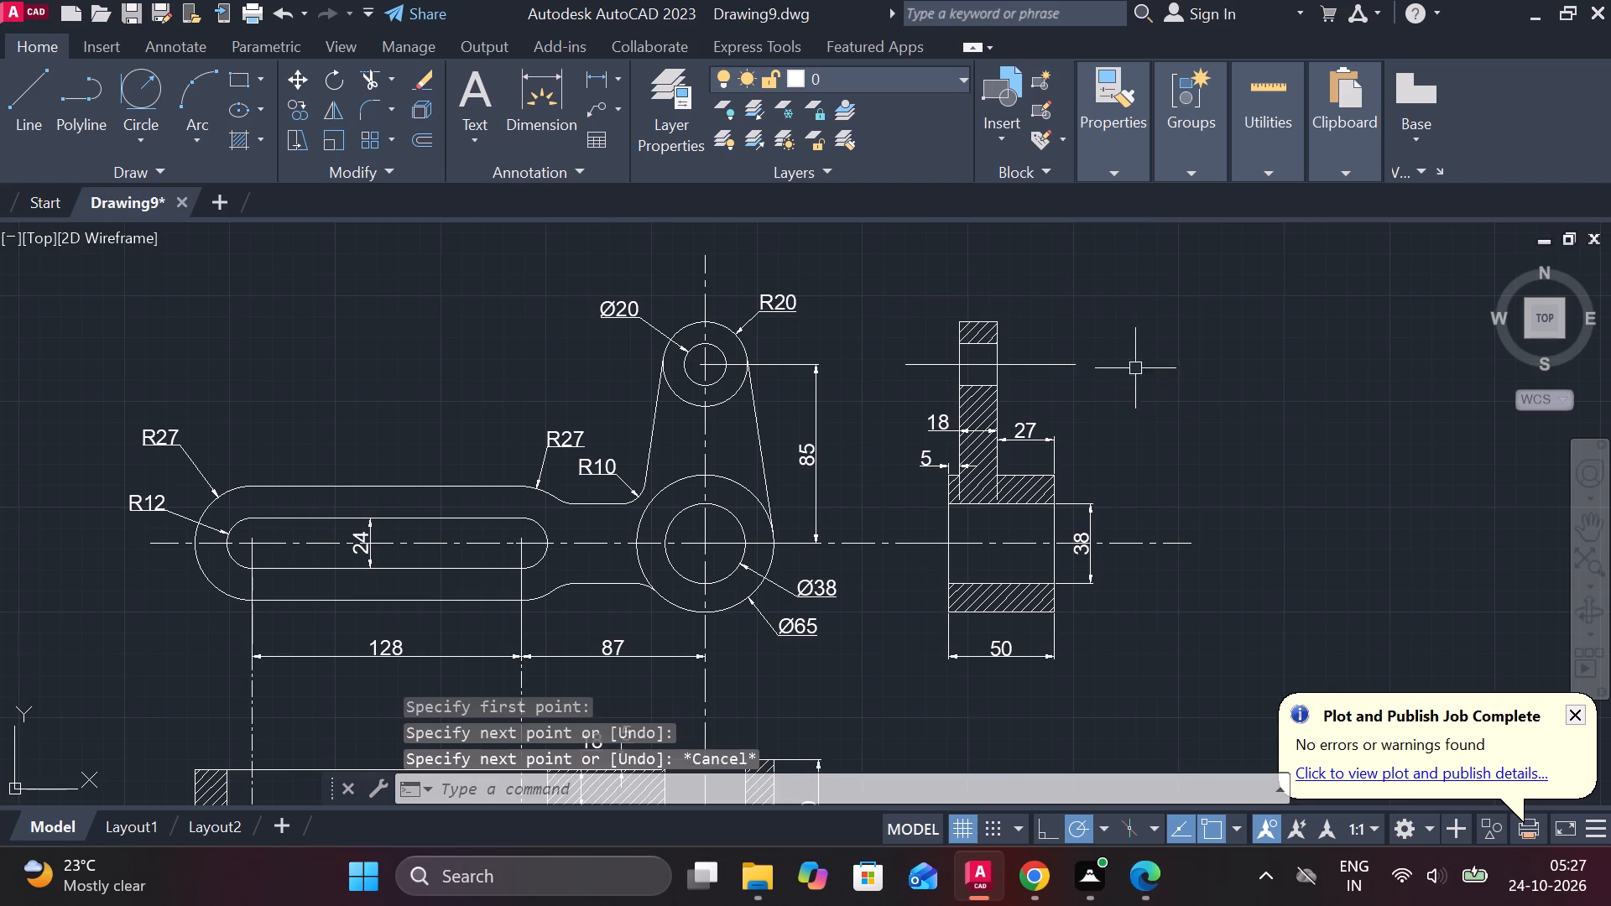
Change the linetype of the line through the side view's small hole to CENTER.
click(1069, 362)
click(1117, 164)
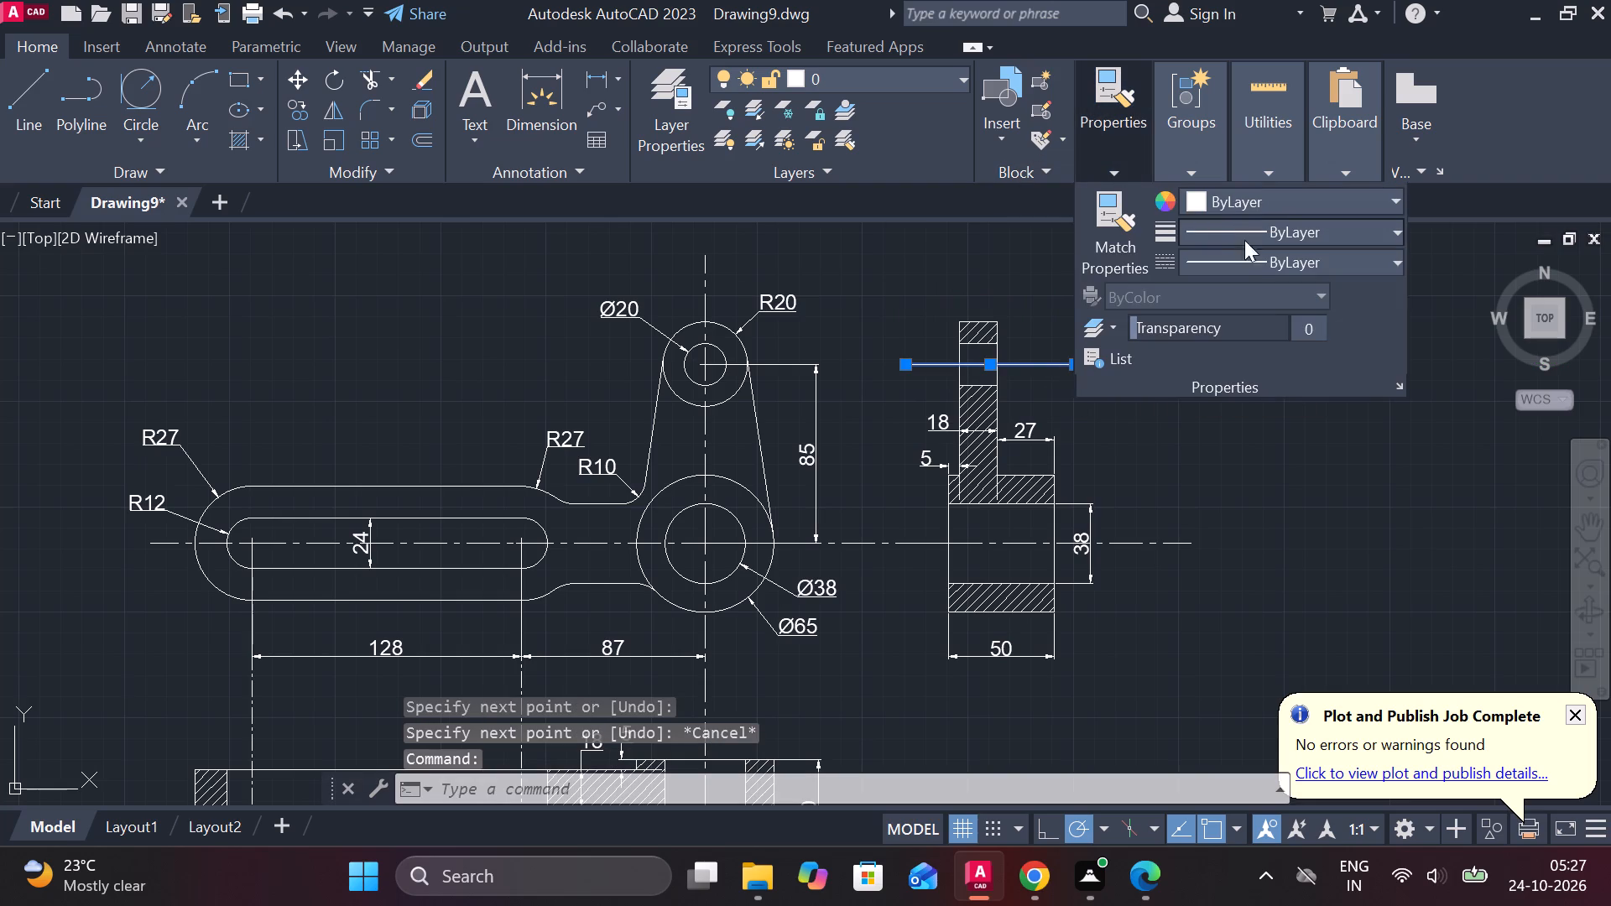
click(1259, 253)
click(1283, 348)
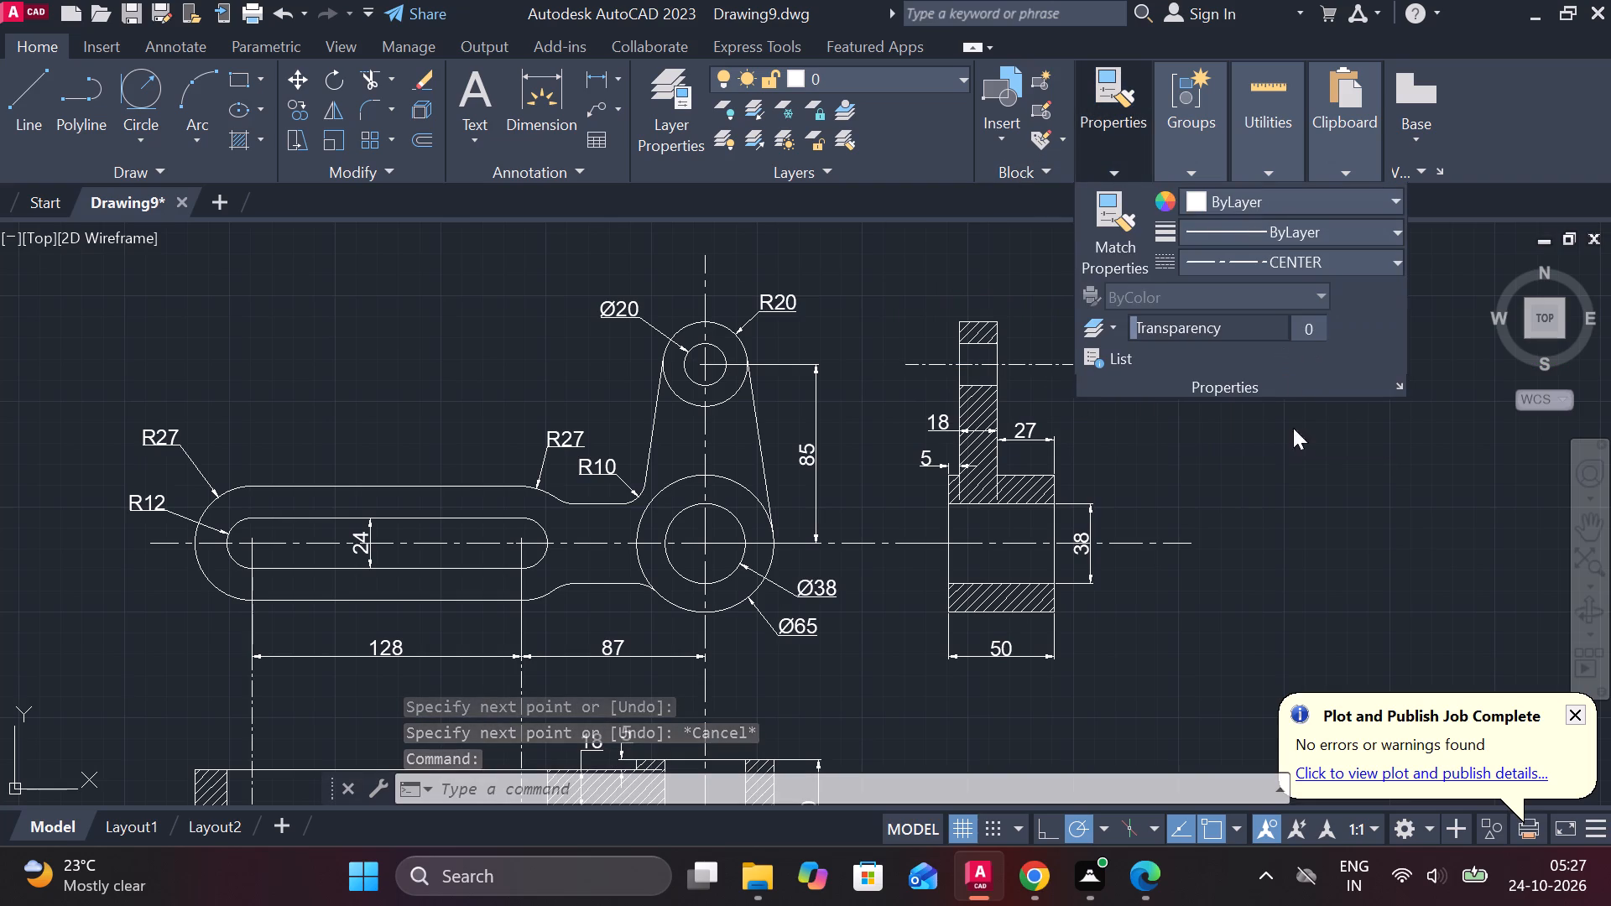
key(Escape)
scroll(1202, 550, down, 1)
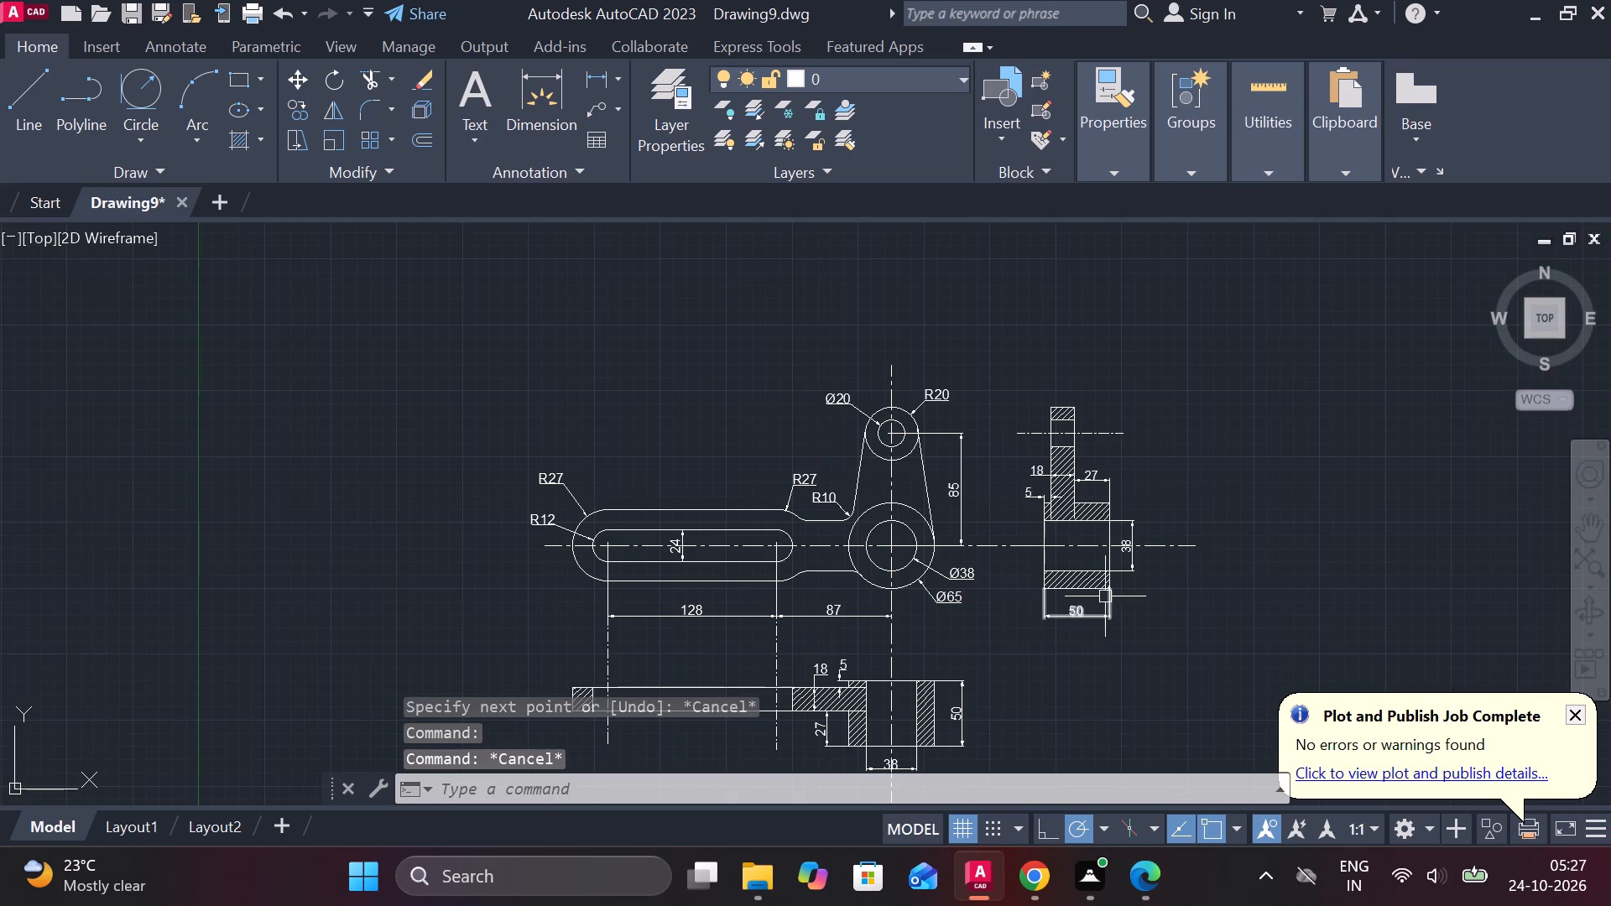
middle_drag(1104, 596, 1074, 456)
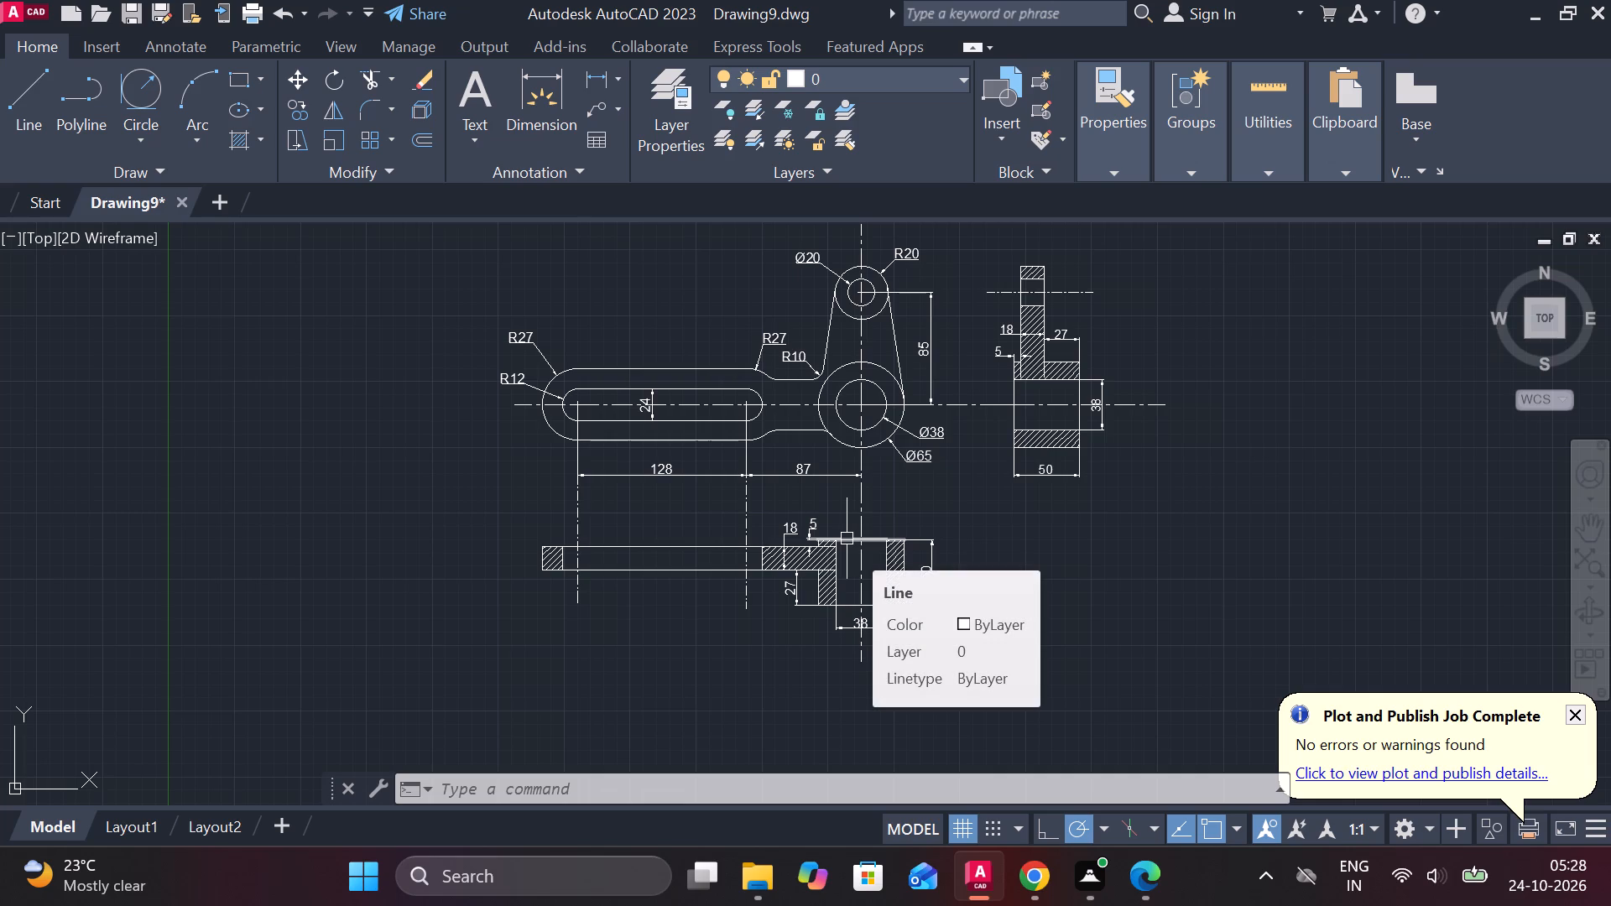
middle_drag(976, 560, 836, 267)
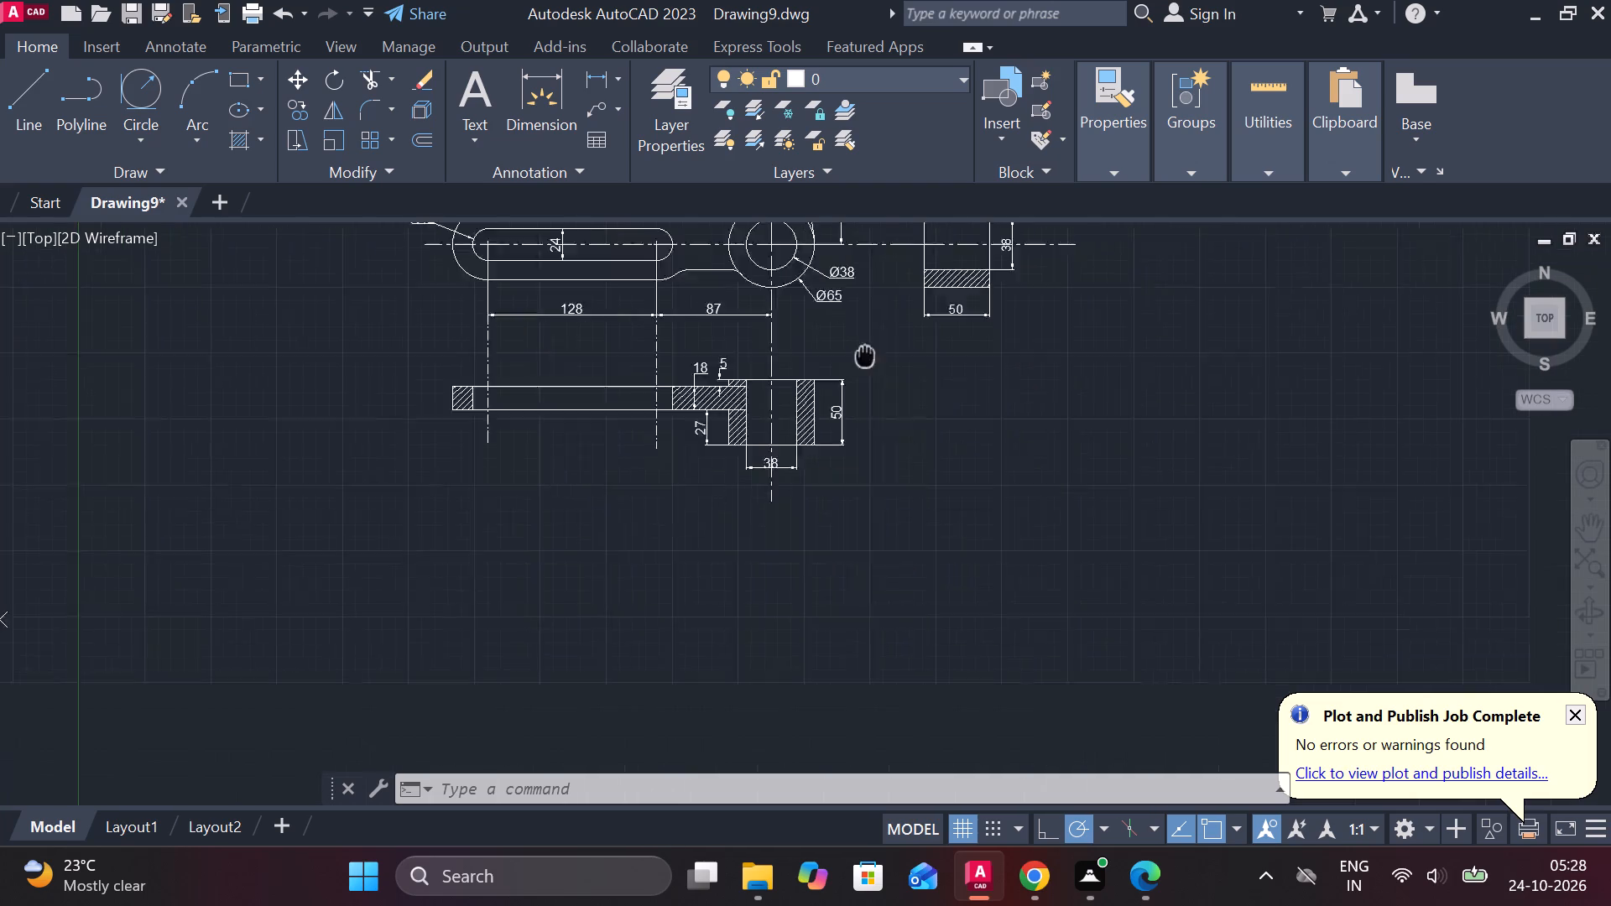
Draw a 60 mm diameter circle in the empty drawing area below the existing views.
middle_drag(836, 267, 817, 160)
middle_drag(687, 421, 658, 310)
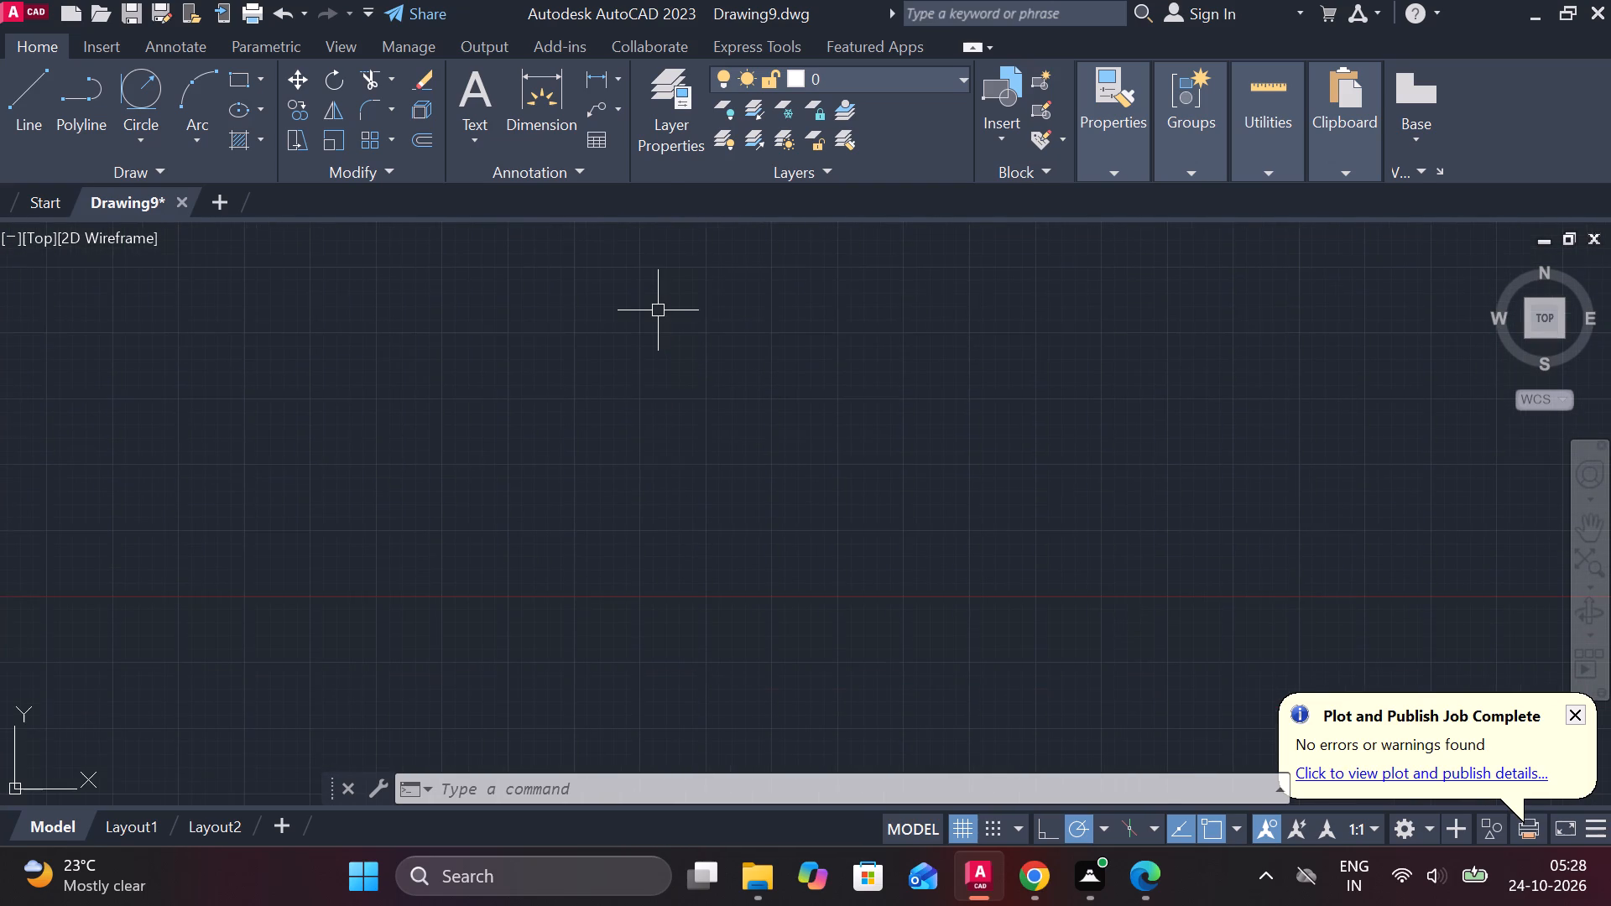
middle_drag(970, 491, 910, 490)
text(C)
key(space)
click(862, 492)
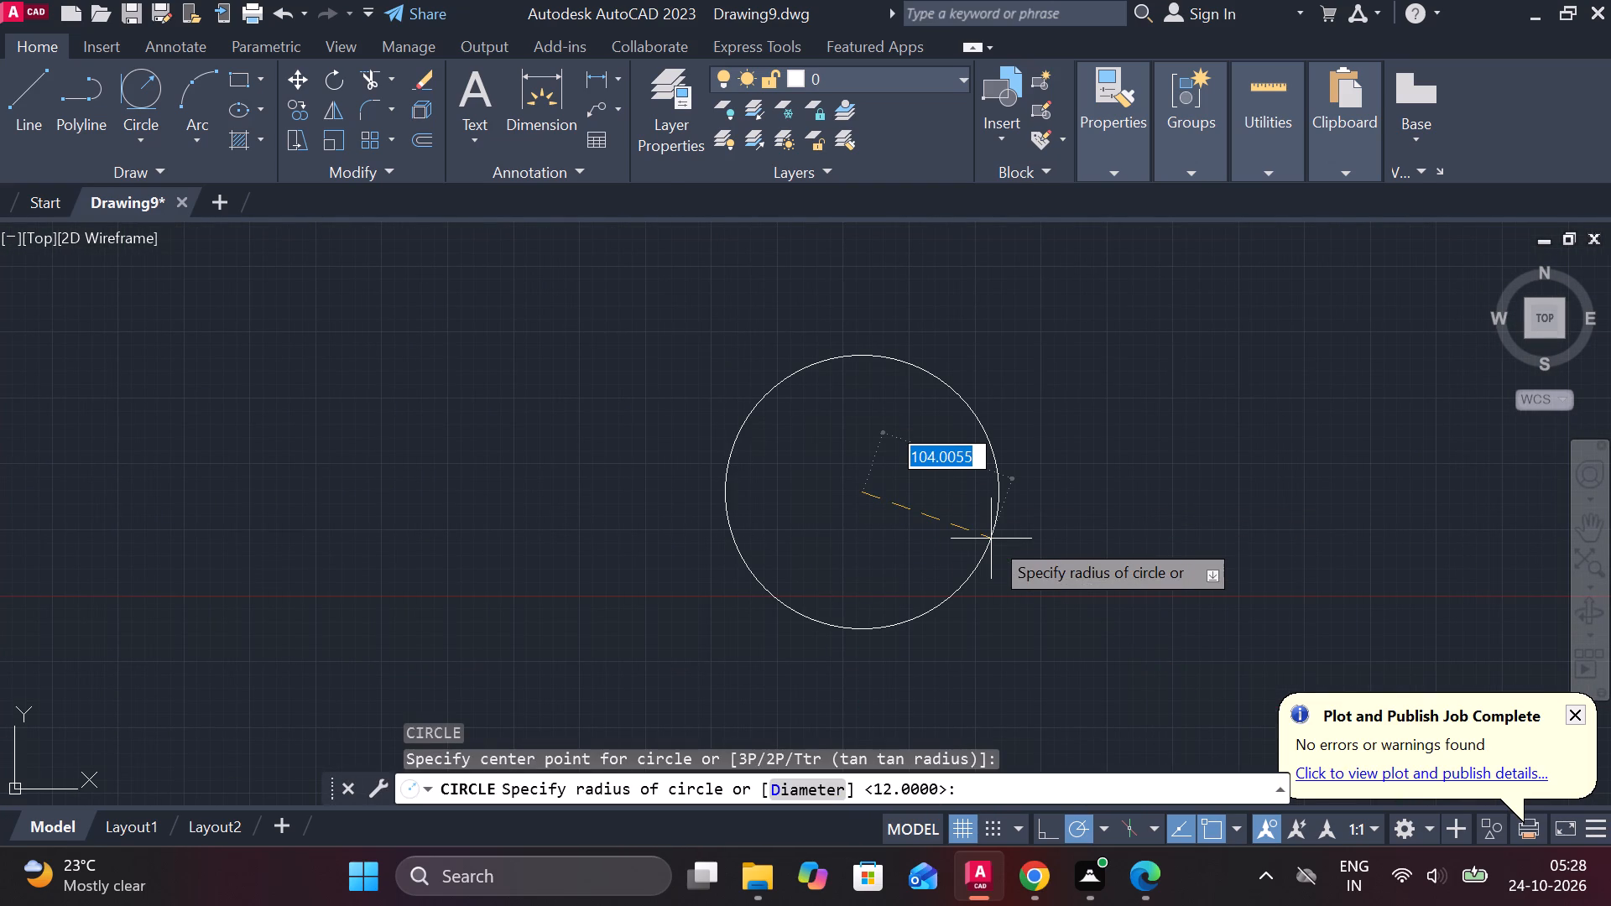
text(D 60)
key(Return)
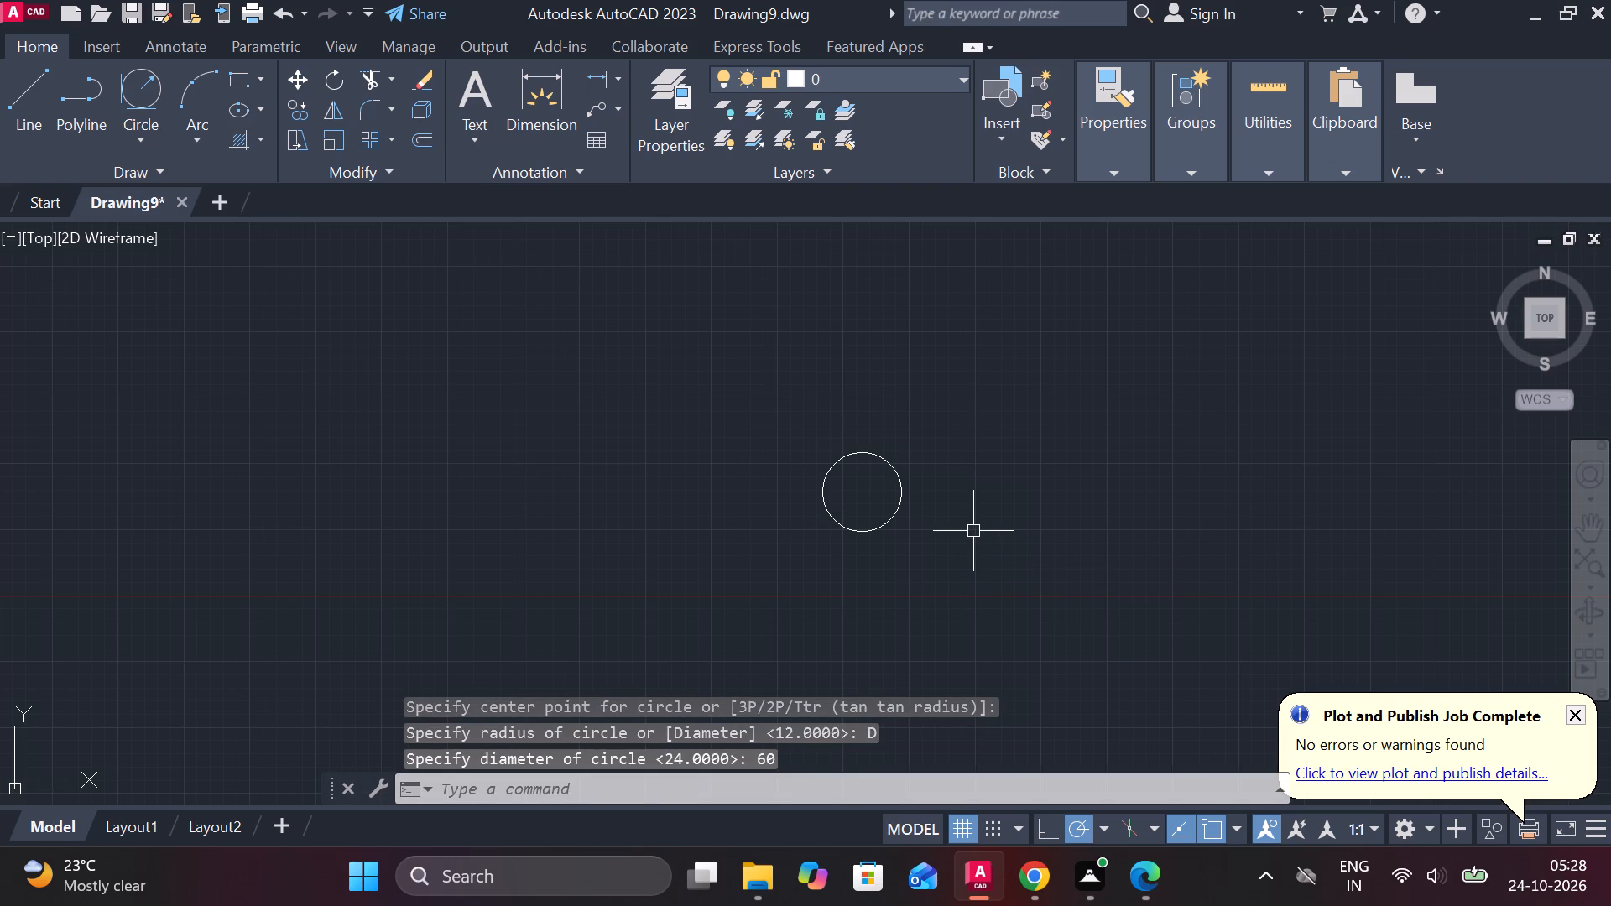
Draw a 32 mm diameter circle concentric with the 60 mm circle.
text(C)
key(space)
click(872, 493)
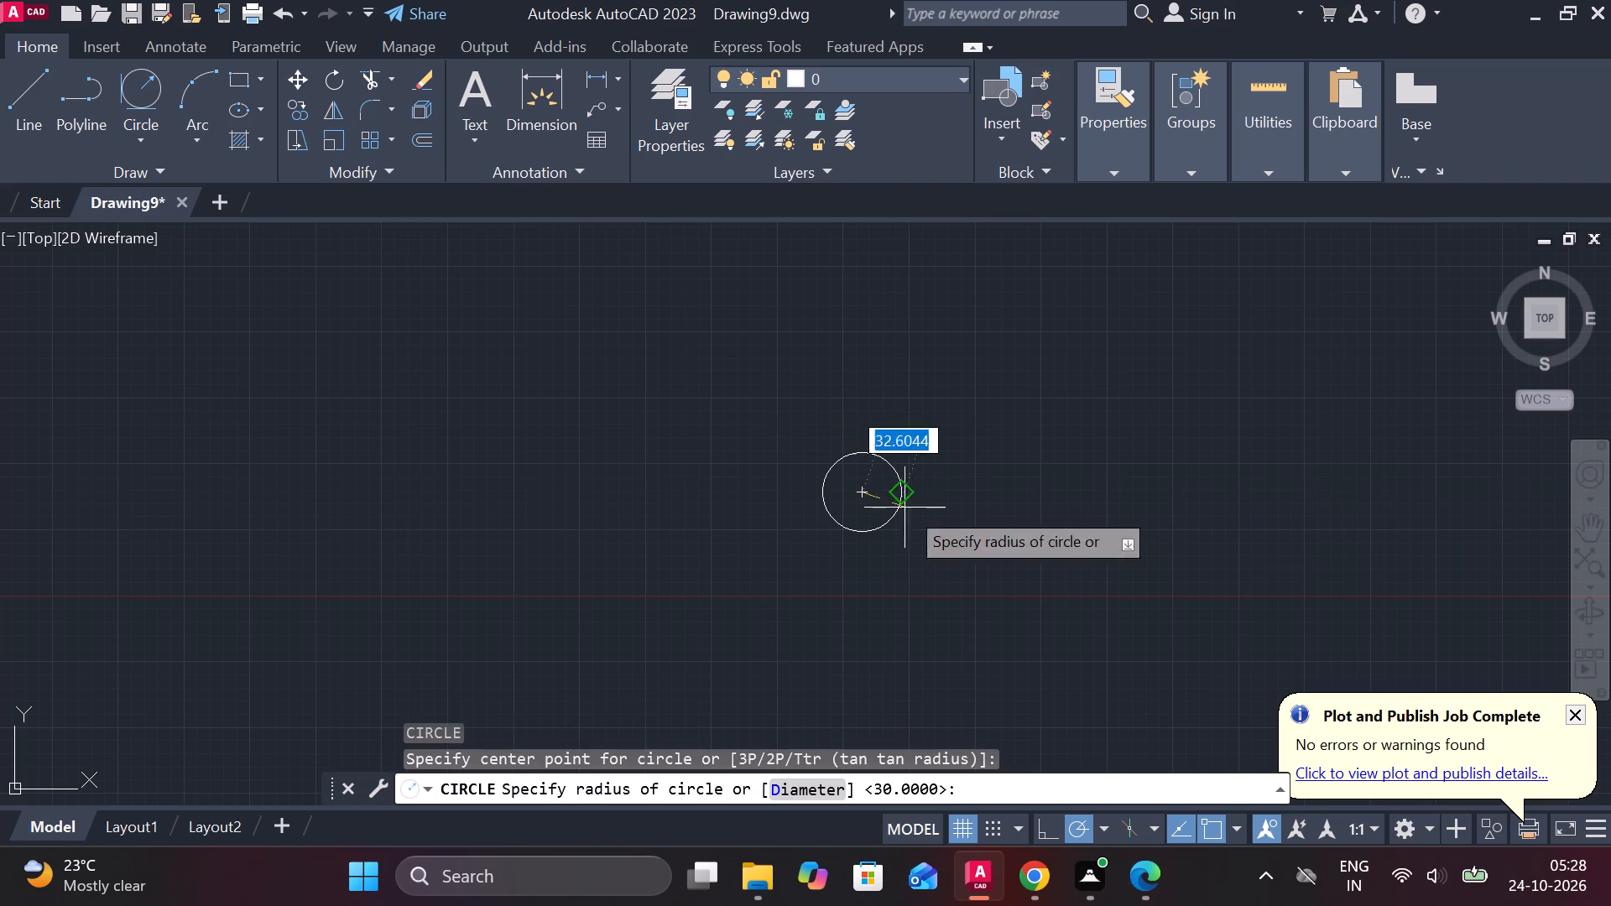
text(D)
key(space)
scroll(945, 507, up, 2)
scroll(945, 507, down, 3)
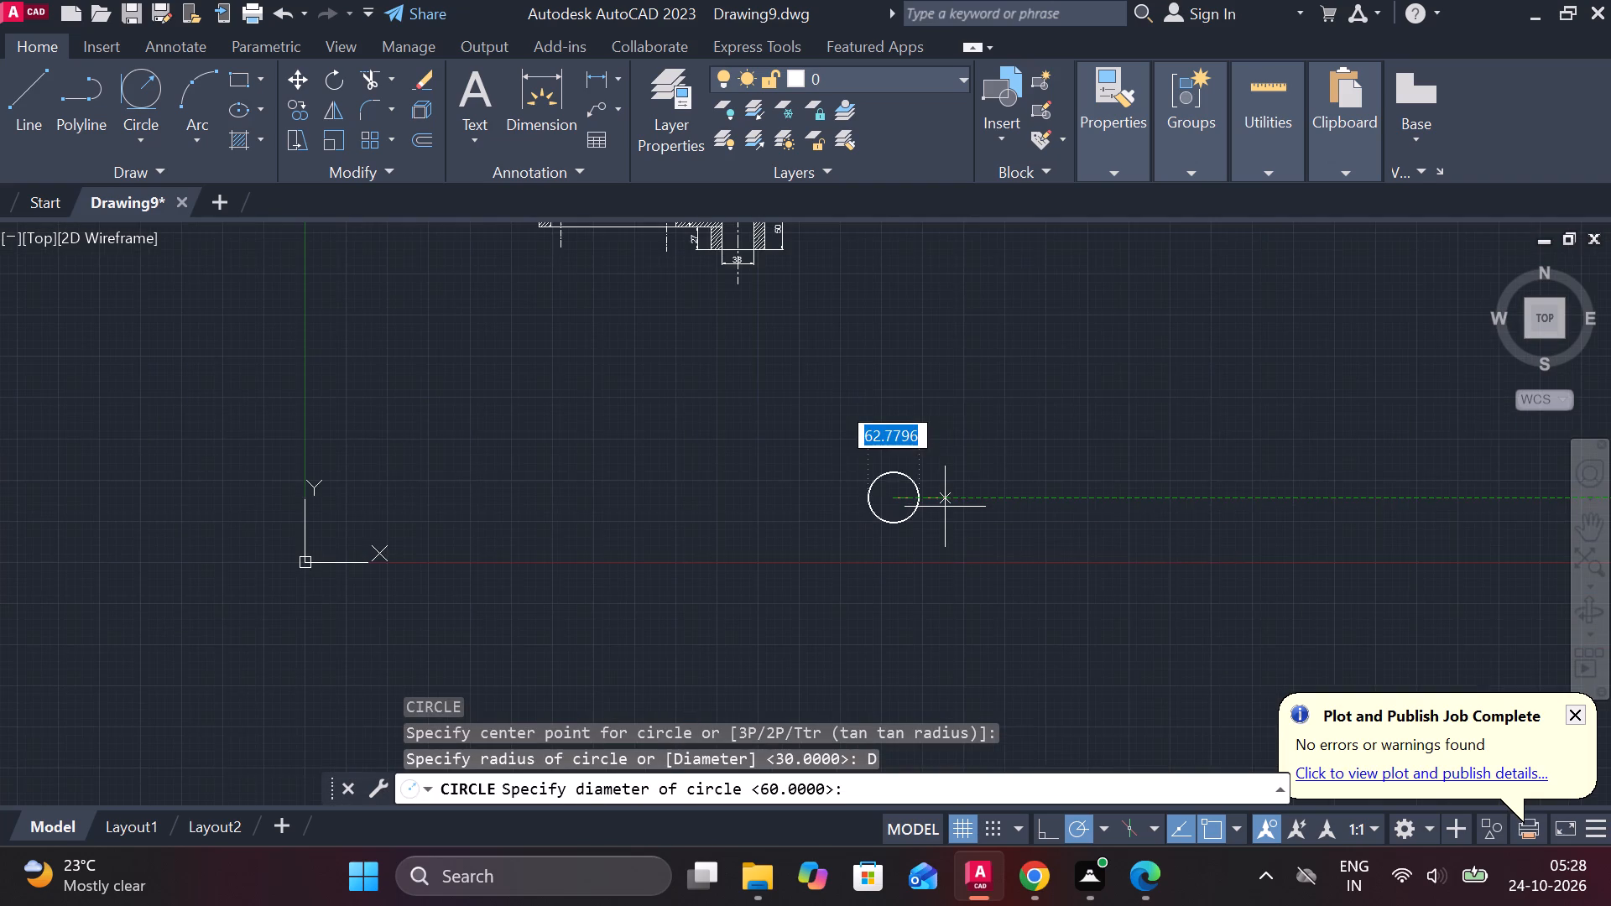
scroll(950, 503, up, 3)
text(D)
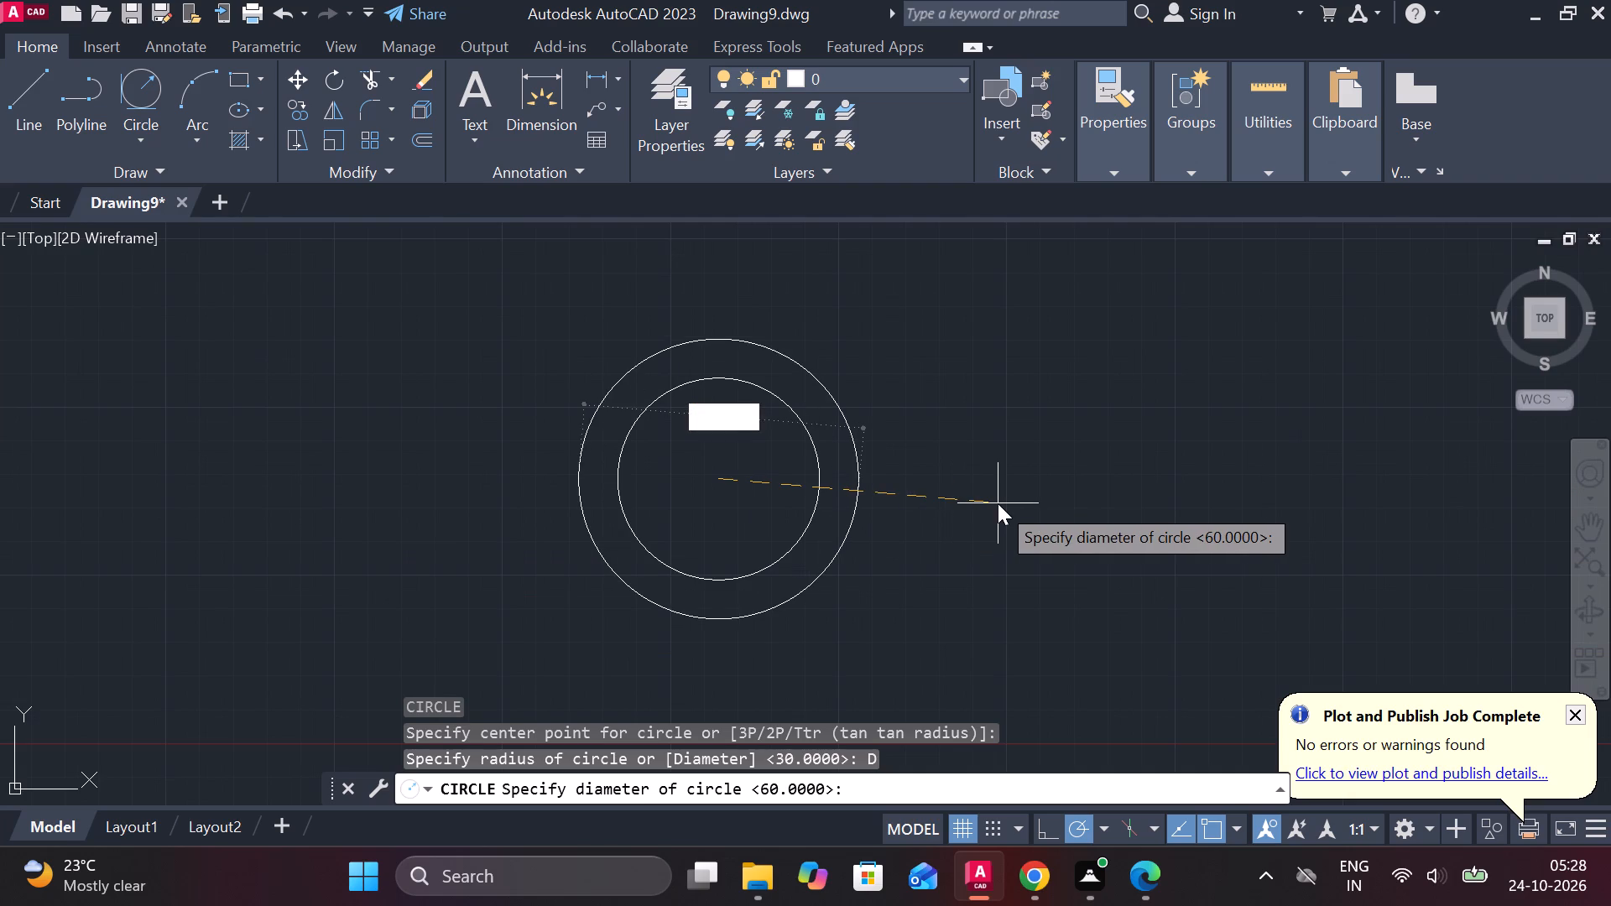
key(space)
key(BackSpace)
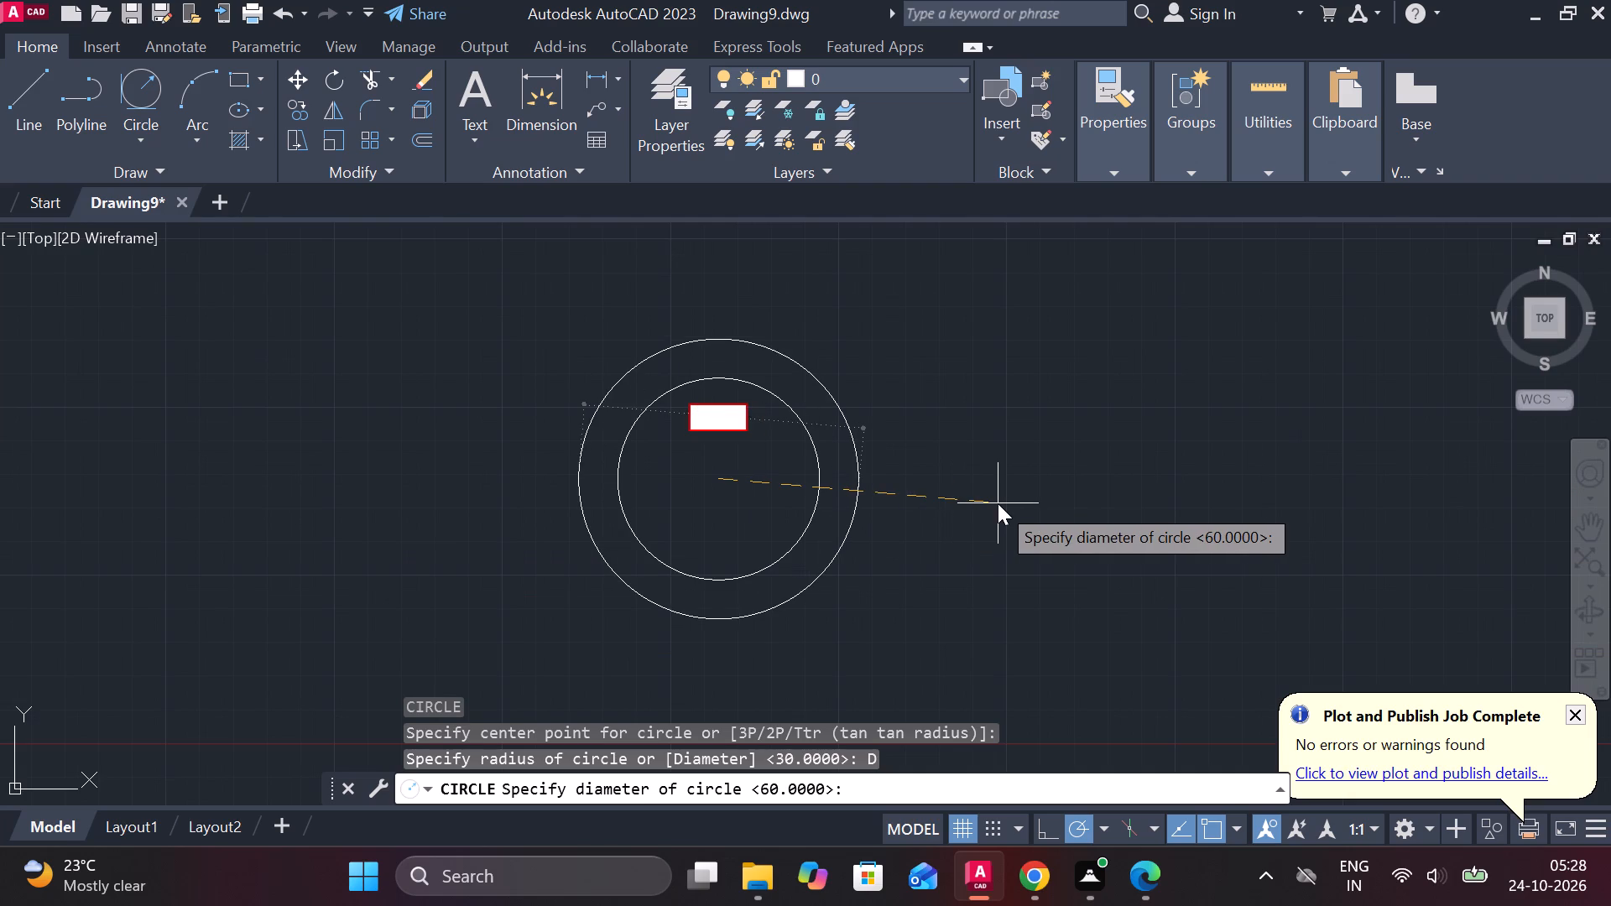
text(32)
key(Return)
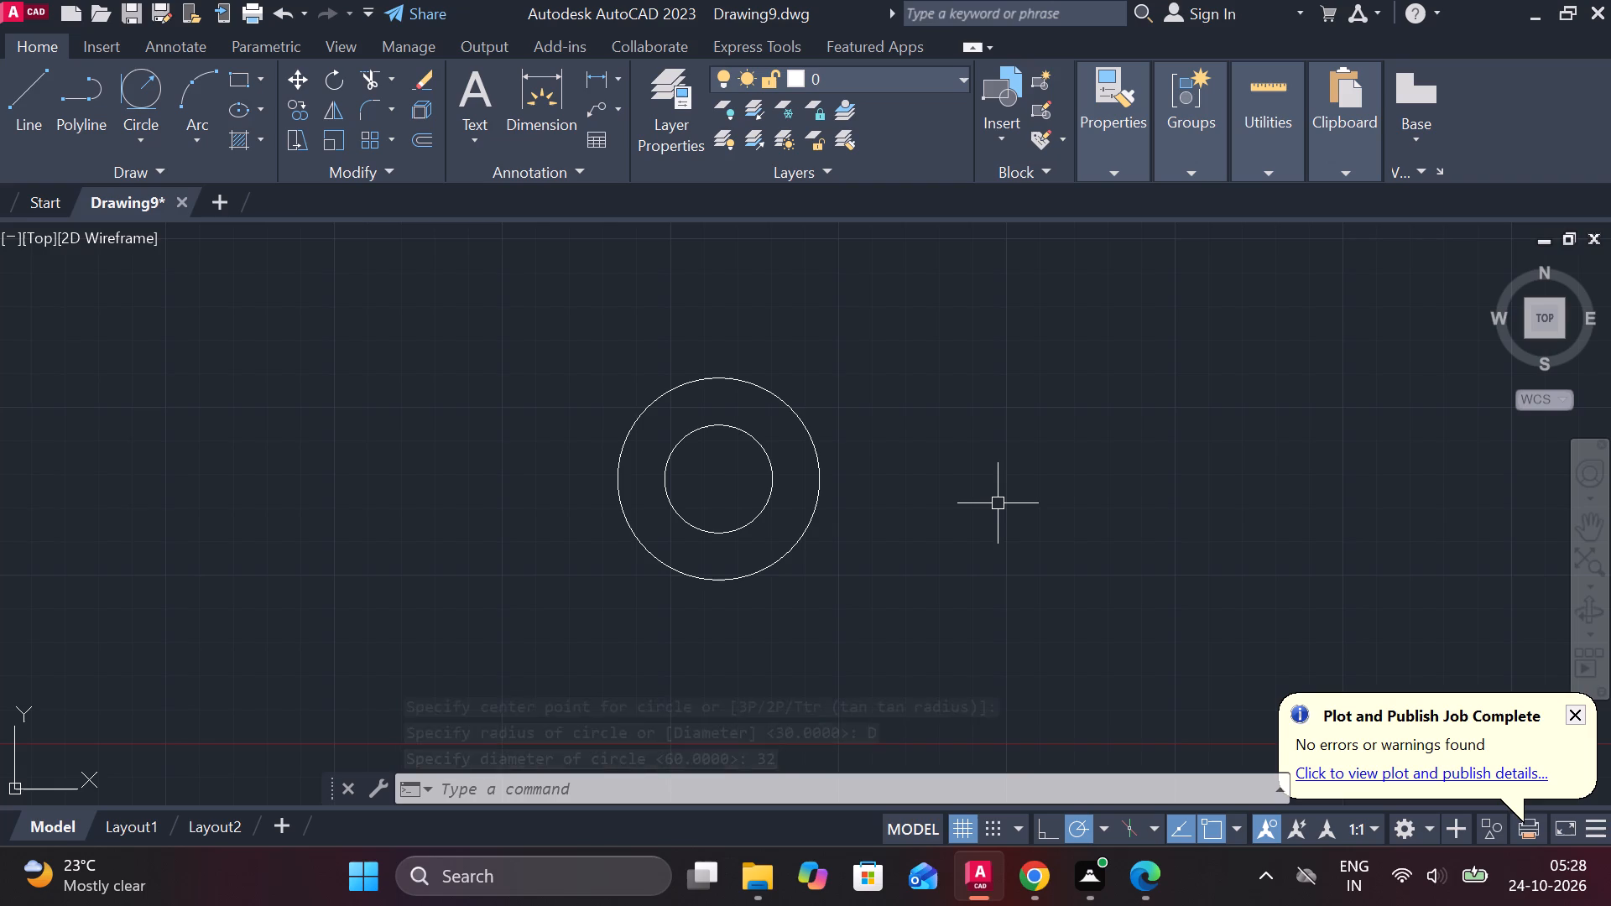
Draw a 110 mm line vertically upward from the centre of the concentric circles.
key(l)
key(Return)
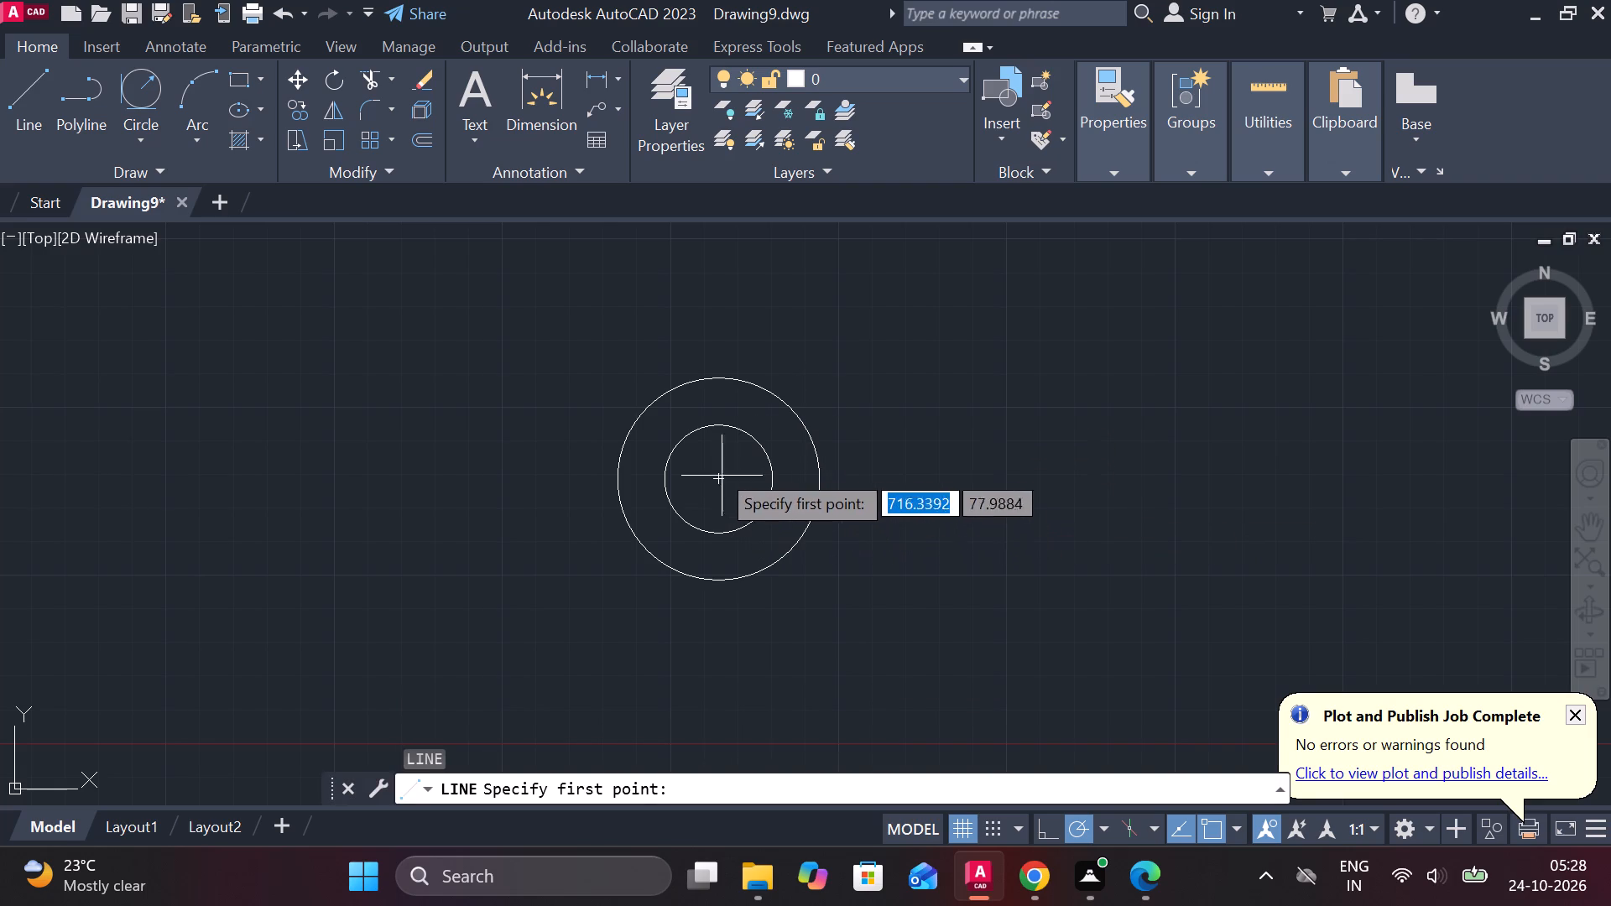
click(719, 471)
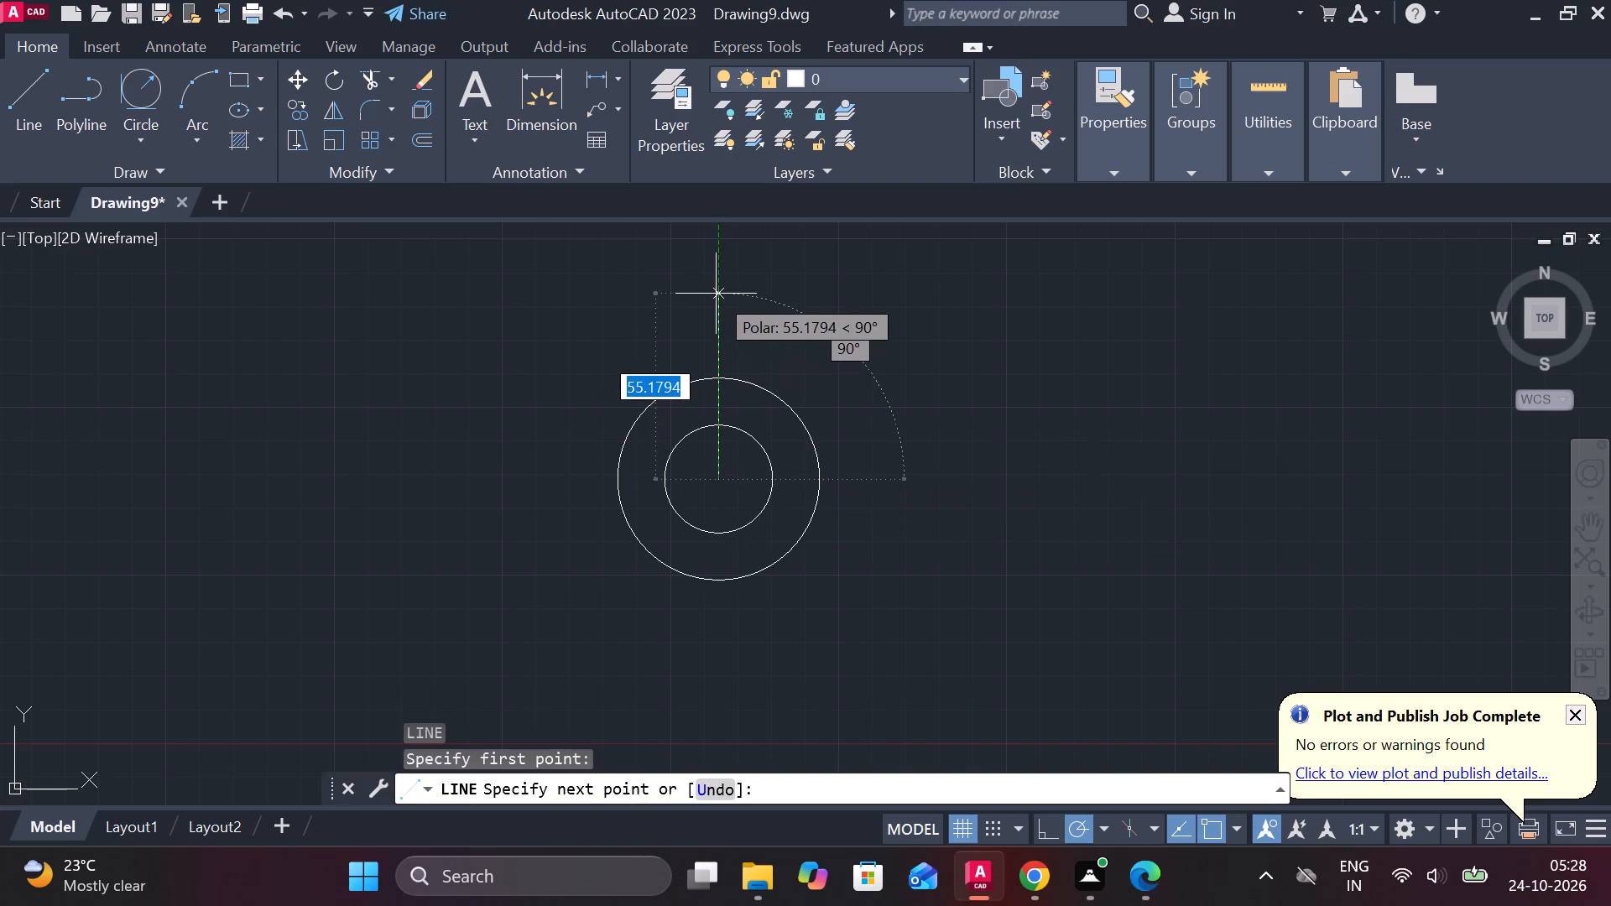
text(110)
key(Return)
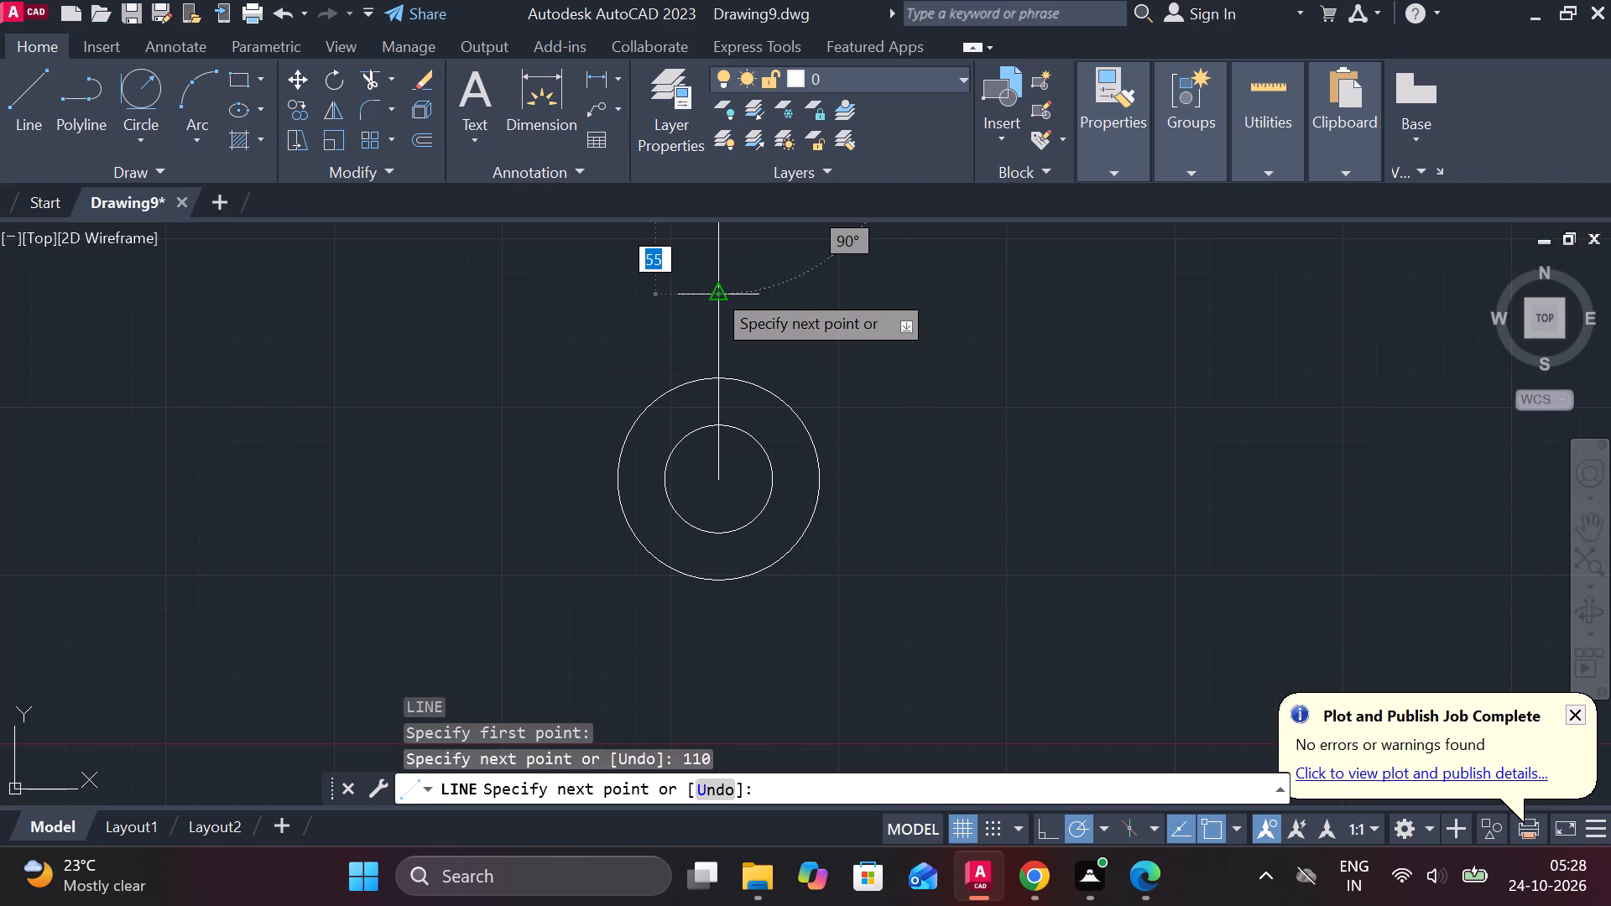
middle_drag(781, 291, 793, 596)
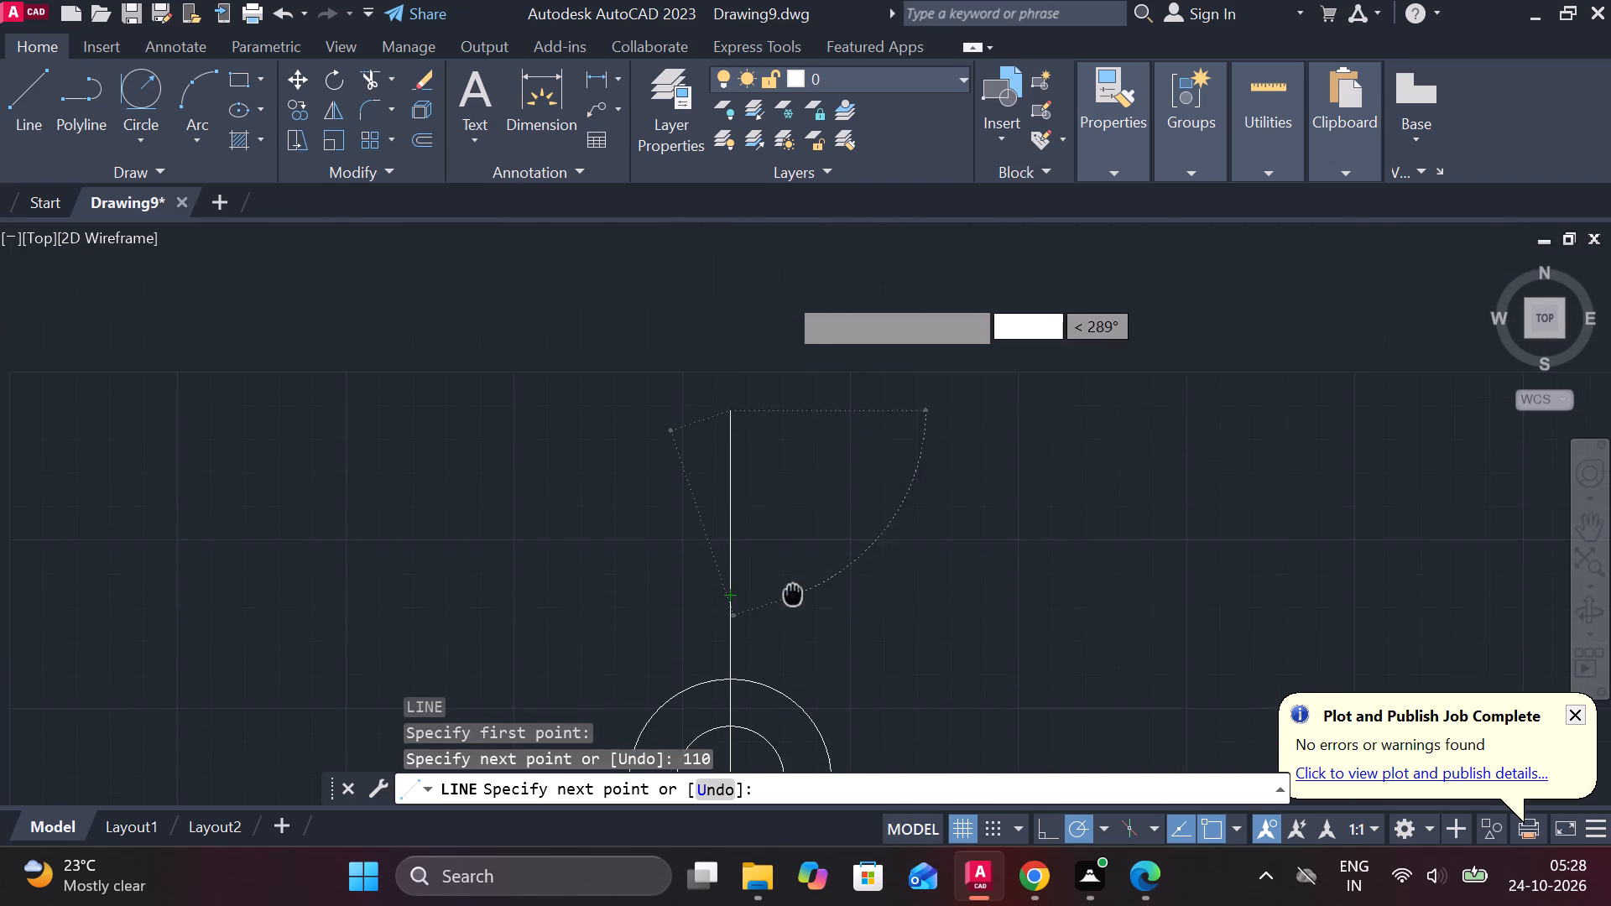
key(Escape)
Draw a 20 mm diameter circle centred on the upper end of the vertical line.
text(C)
key(space)
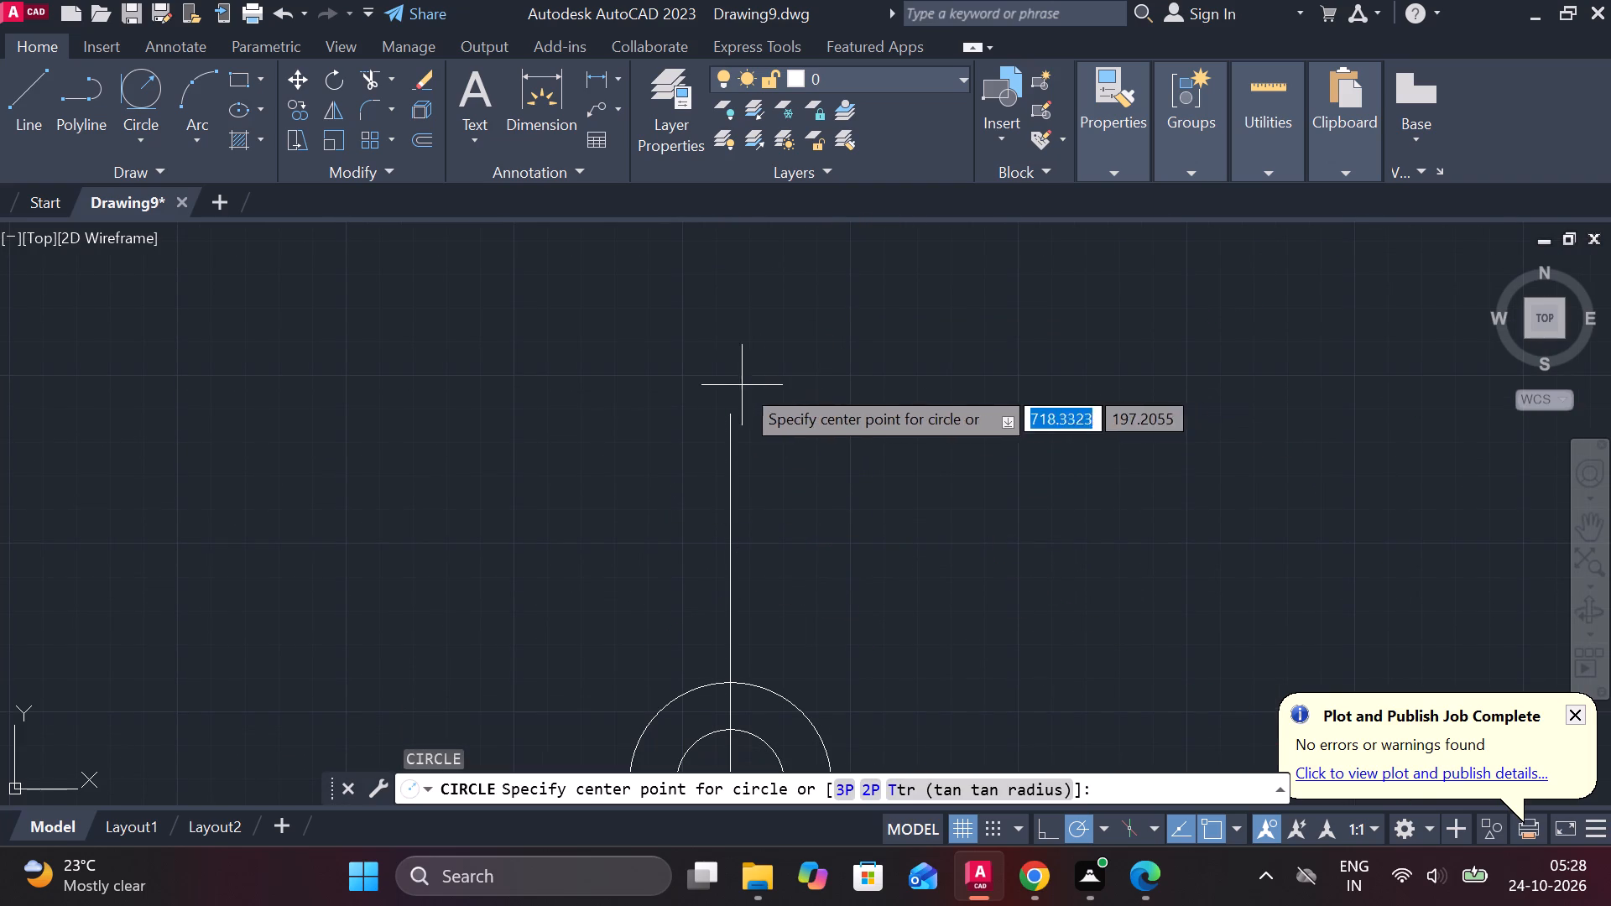
click(726, 410)
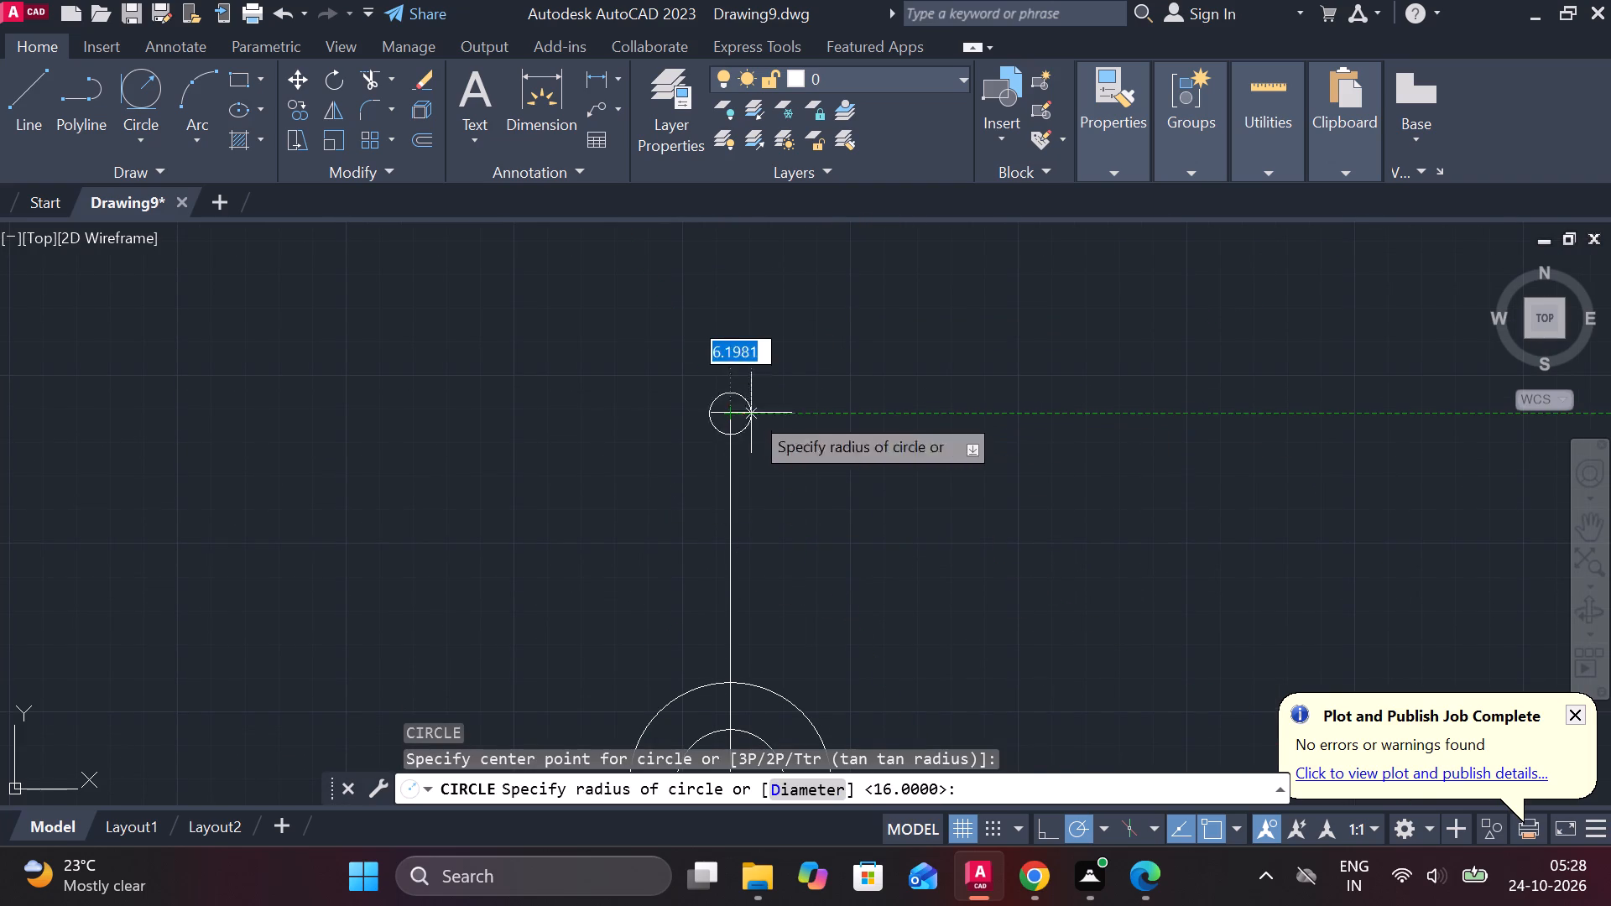
key(d)
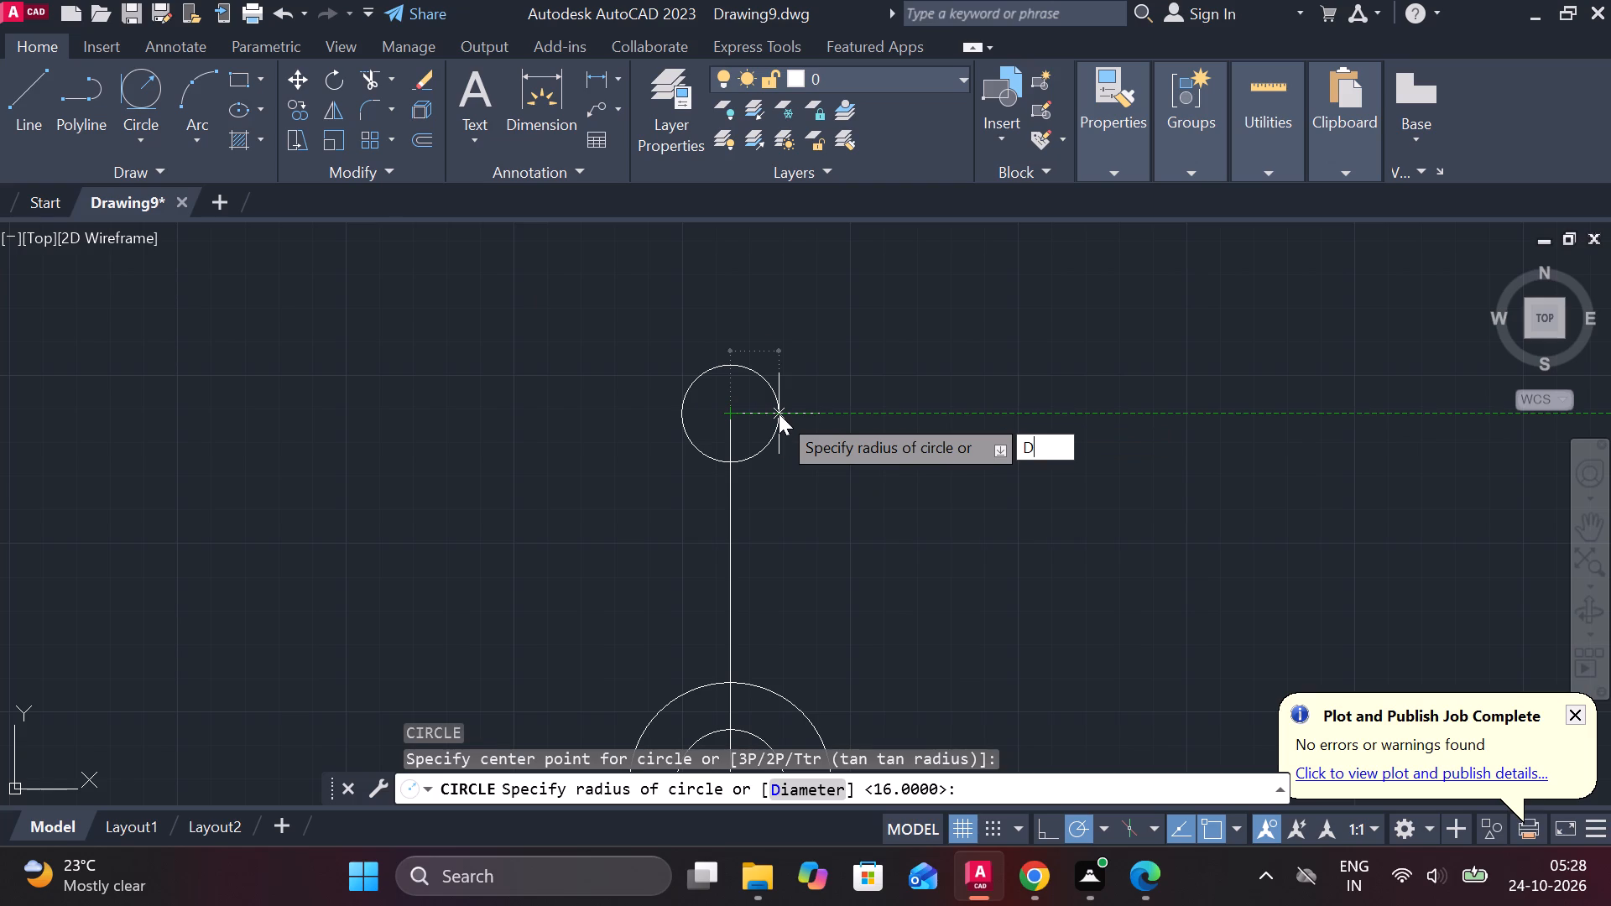
key(space)
text(20)
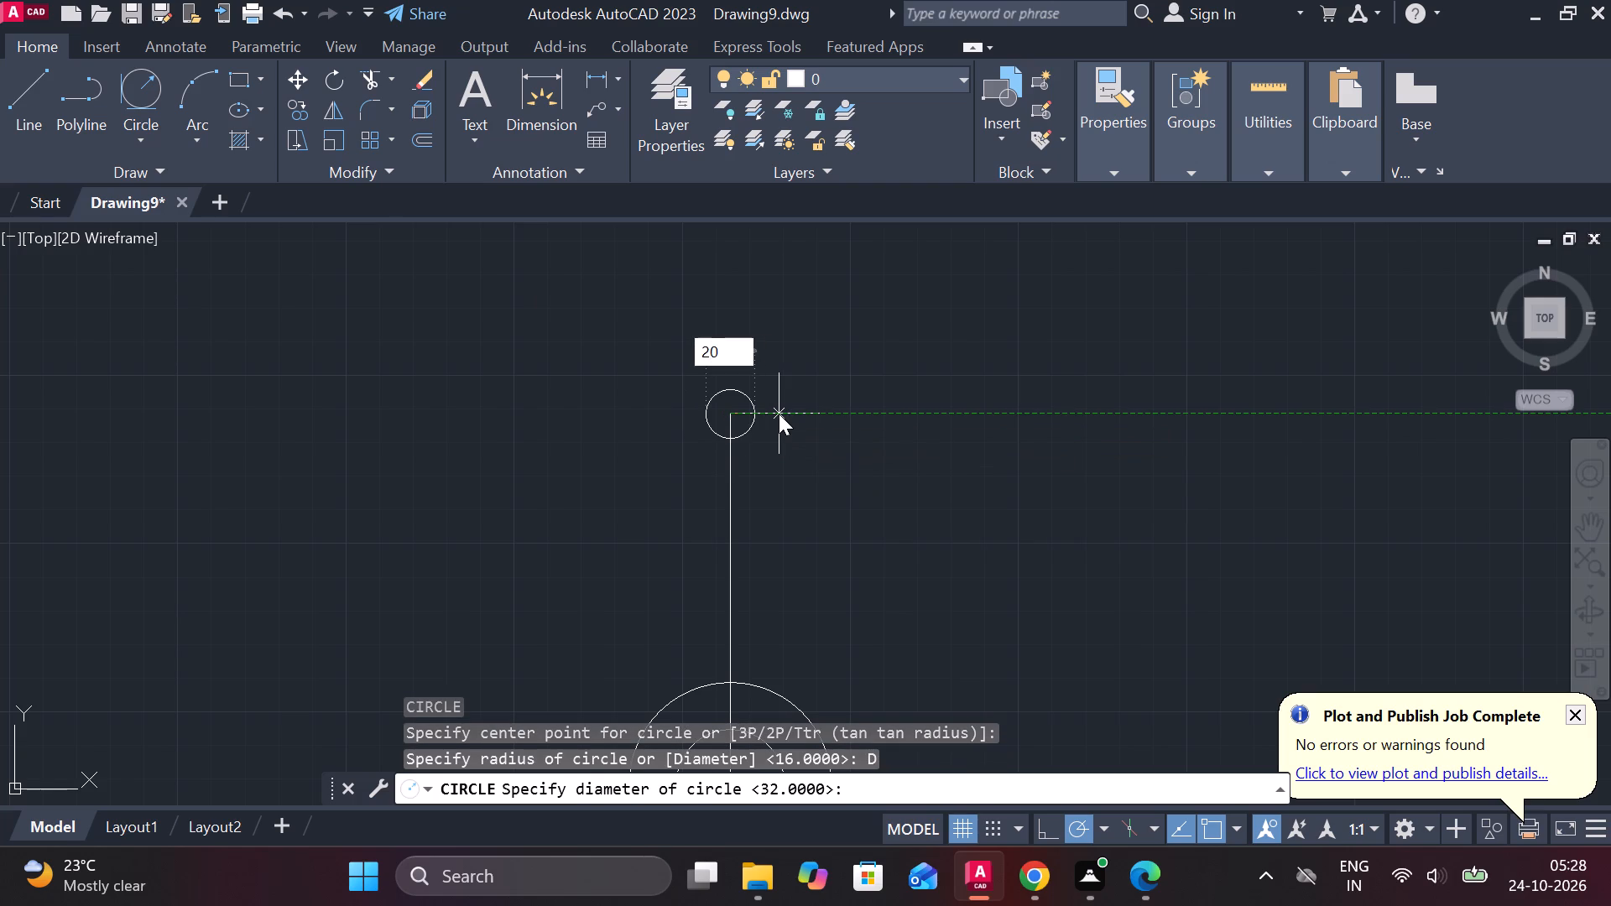
key(Return)
Draw an 18 mm radius circle concentric with the 20 mm diameter circle.
text(C)
key(space)
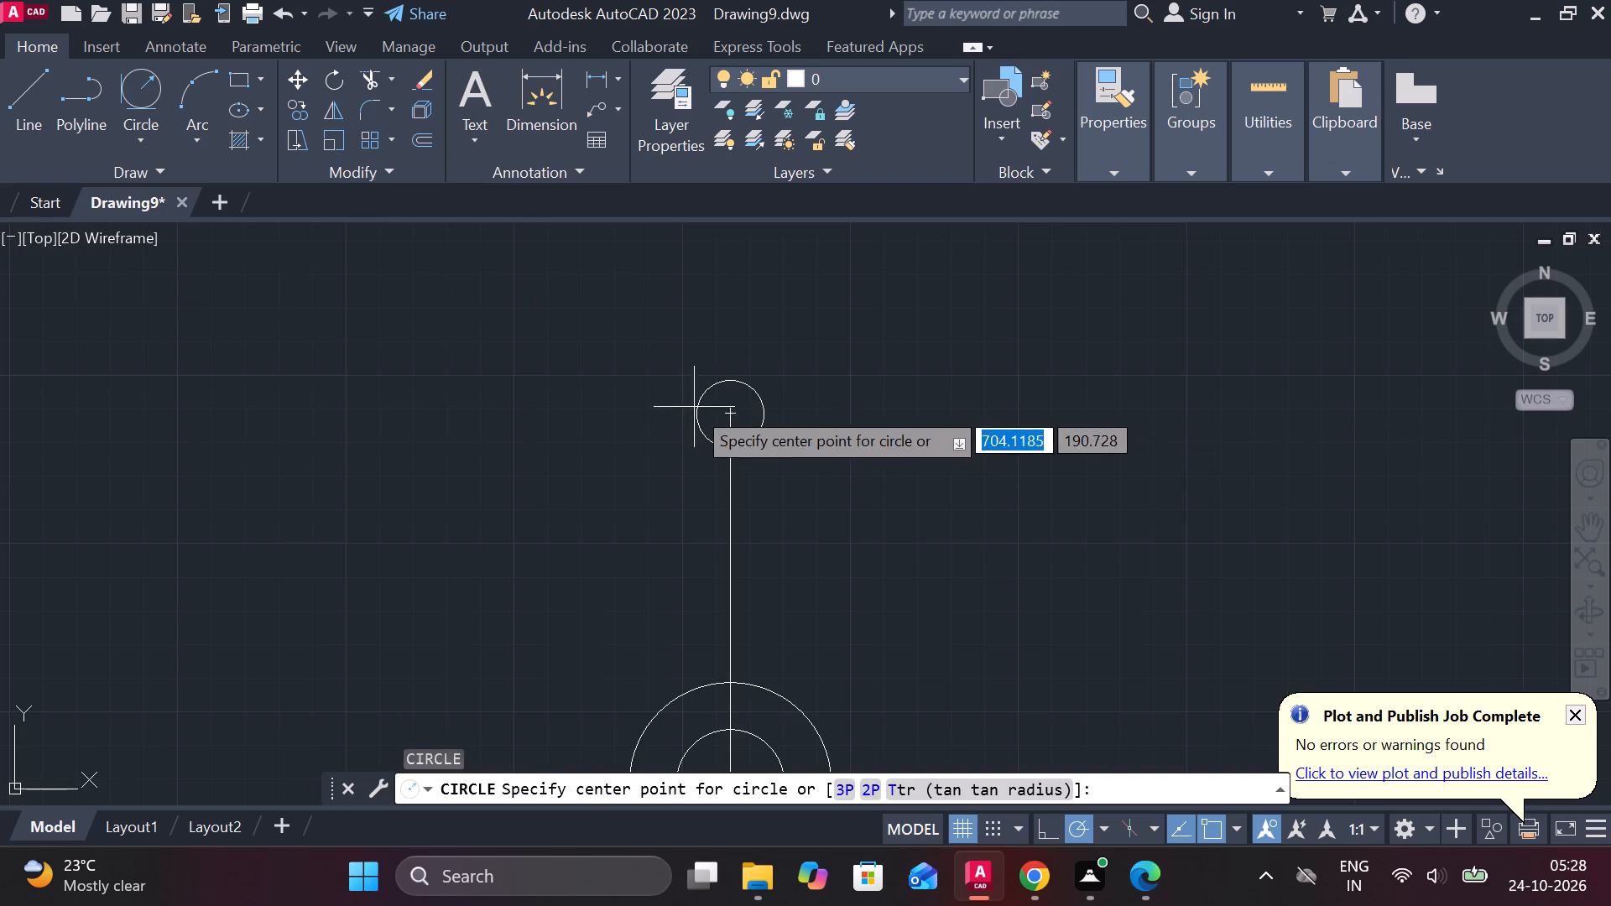
click(723, 417)
text(18)
key(Return)
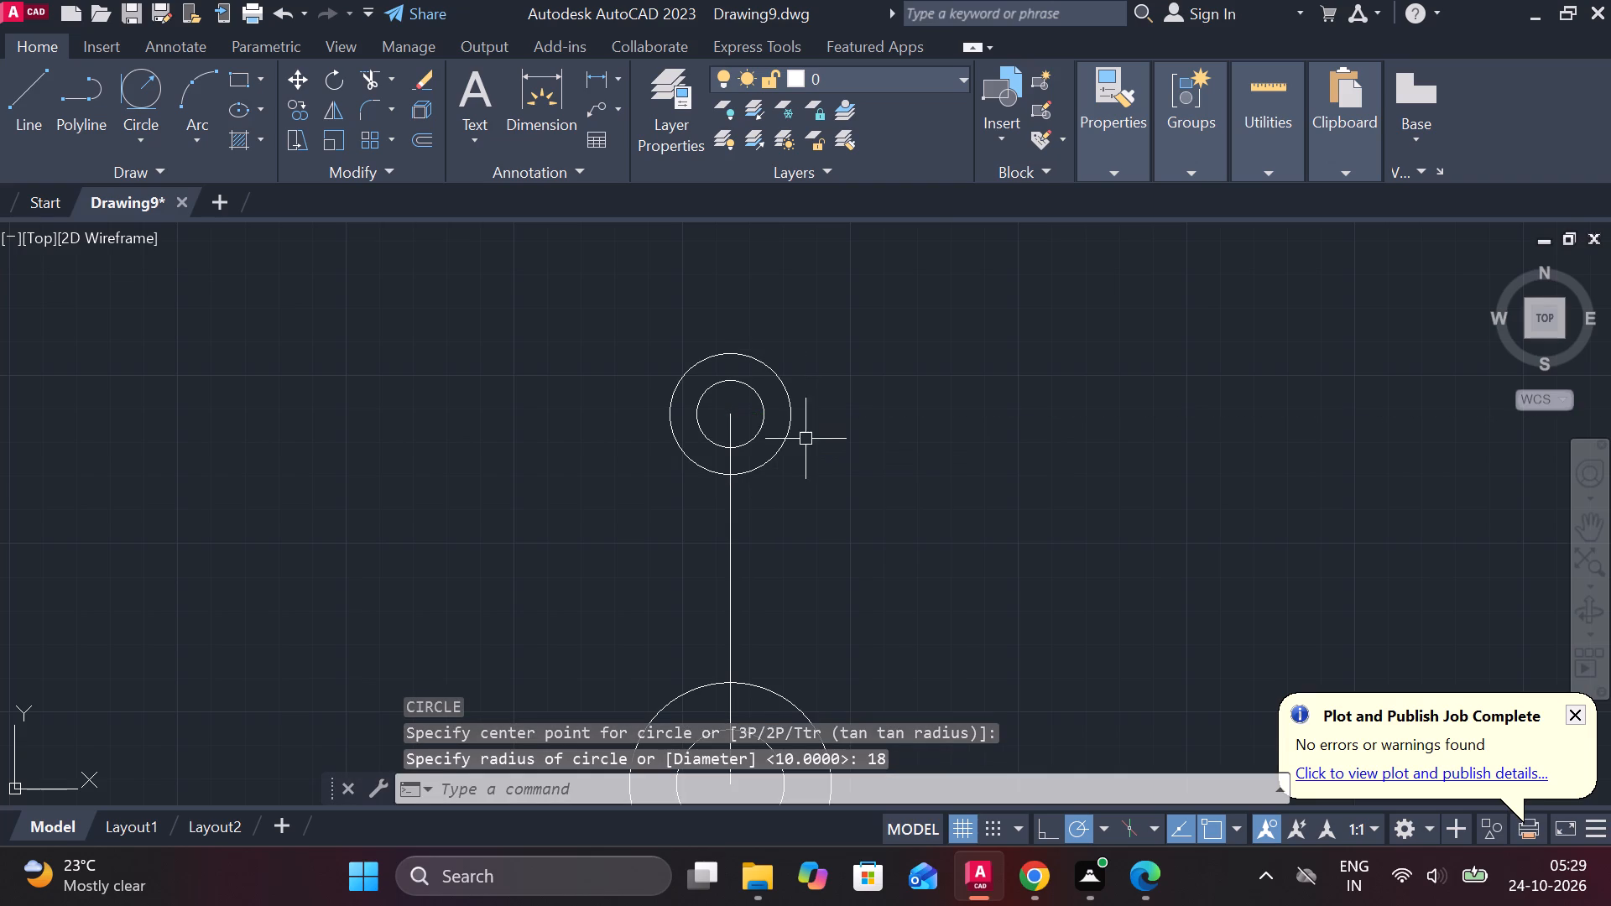
Draw a line tangent to the right sides of the upper and lower outer circles.
scroll(807, 441, down, 1)
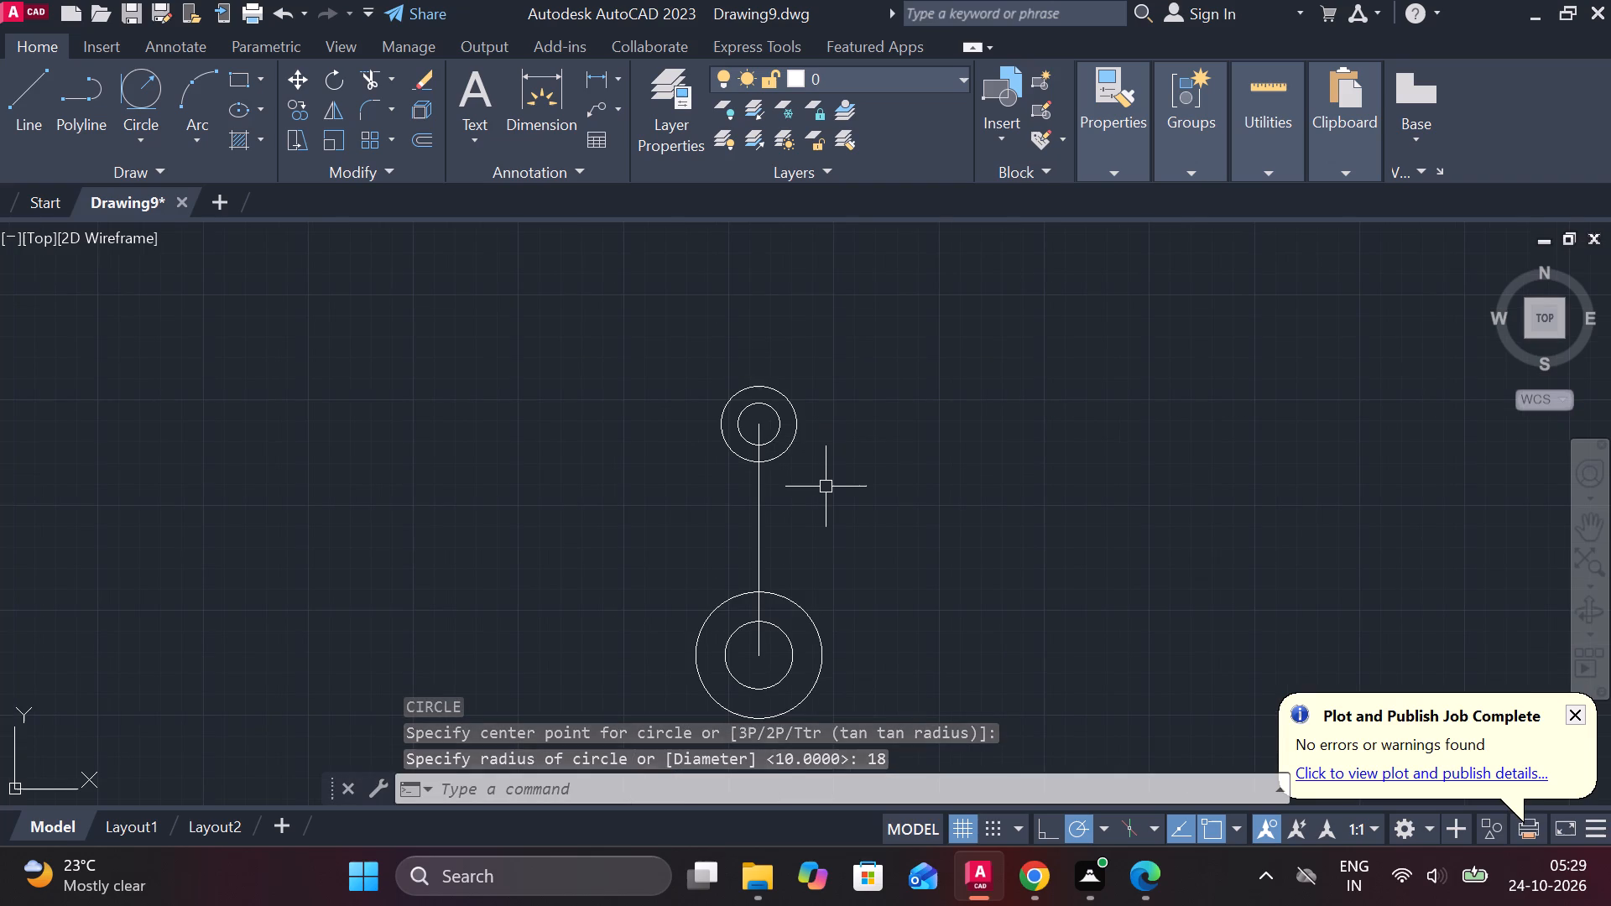
key(l)
key(Return)
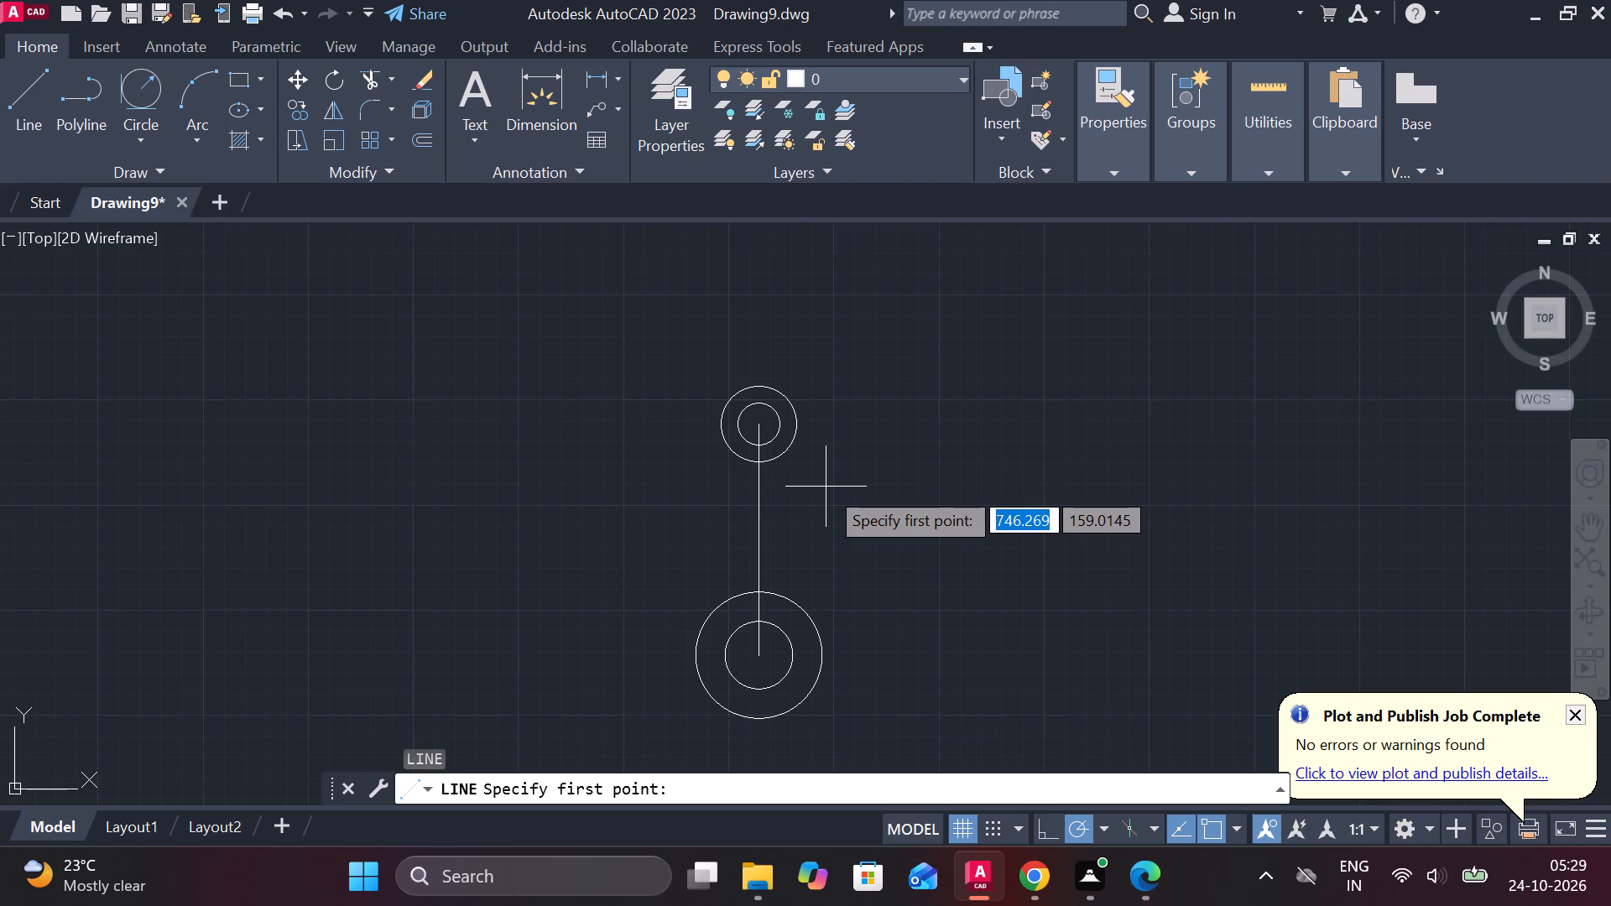
middle_drag(841, 483, 863, 433)
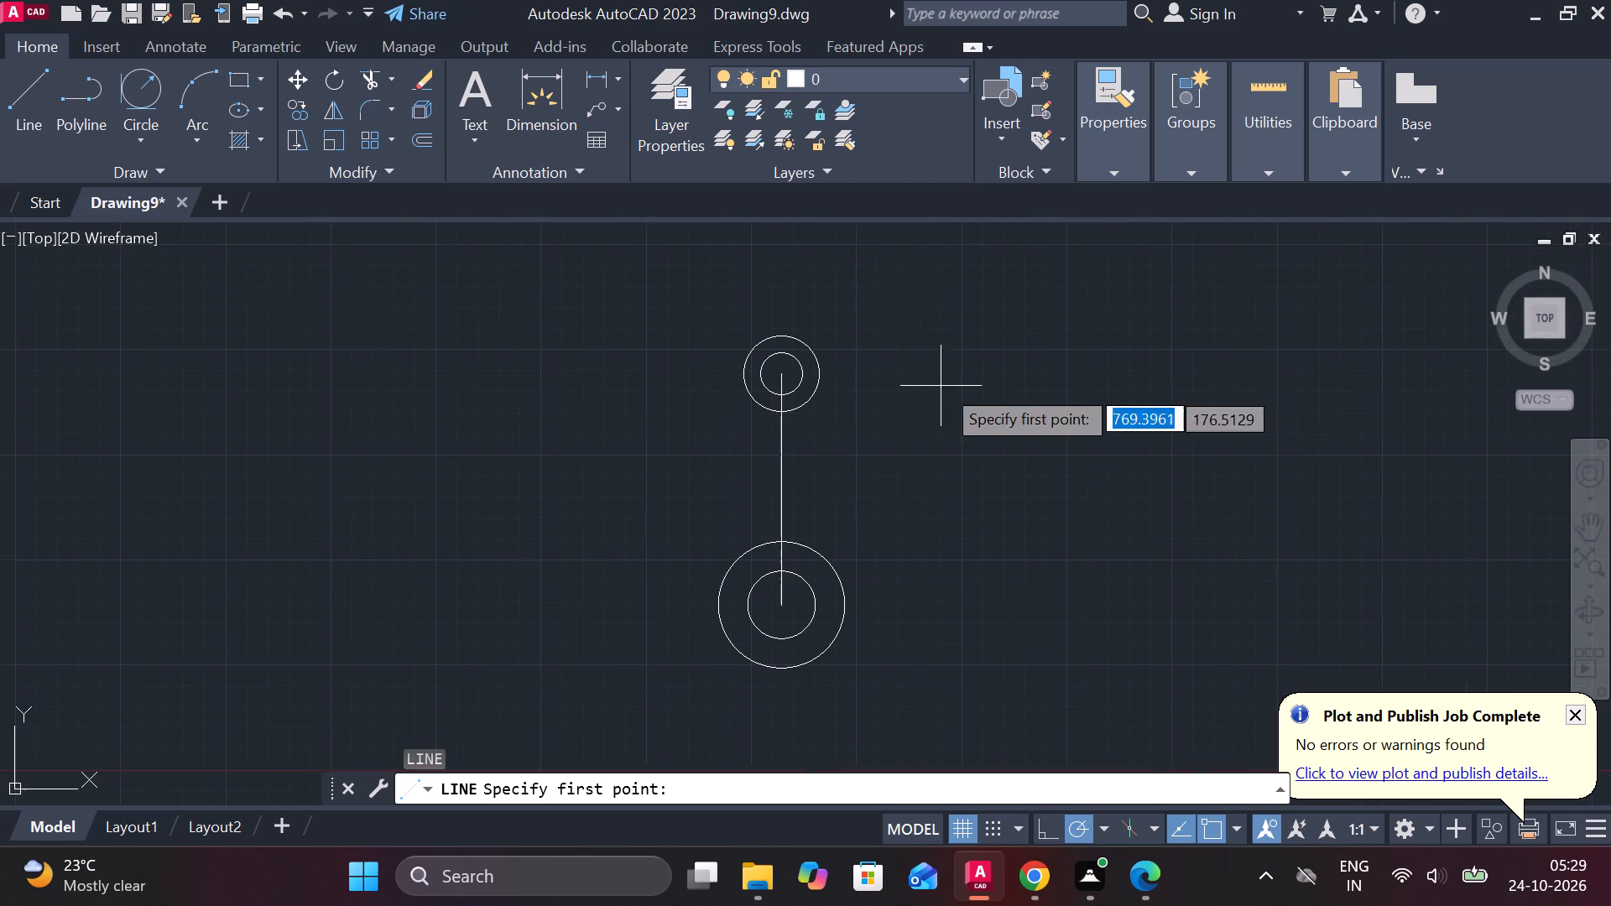
middle_drag(824, 618, 829, 608)
text(TAN)
key(space)
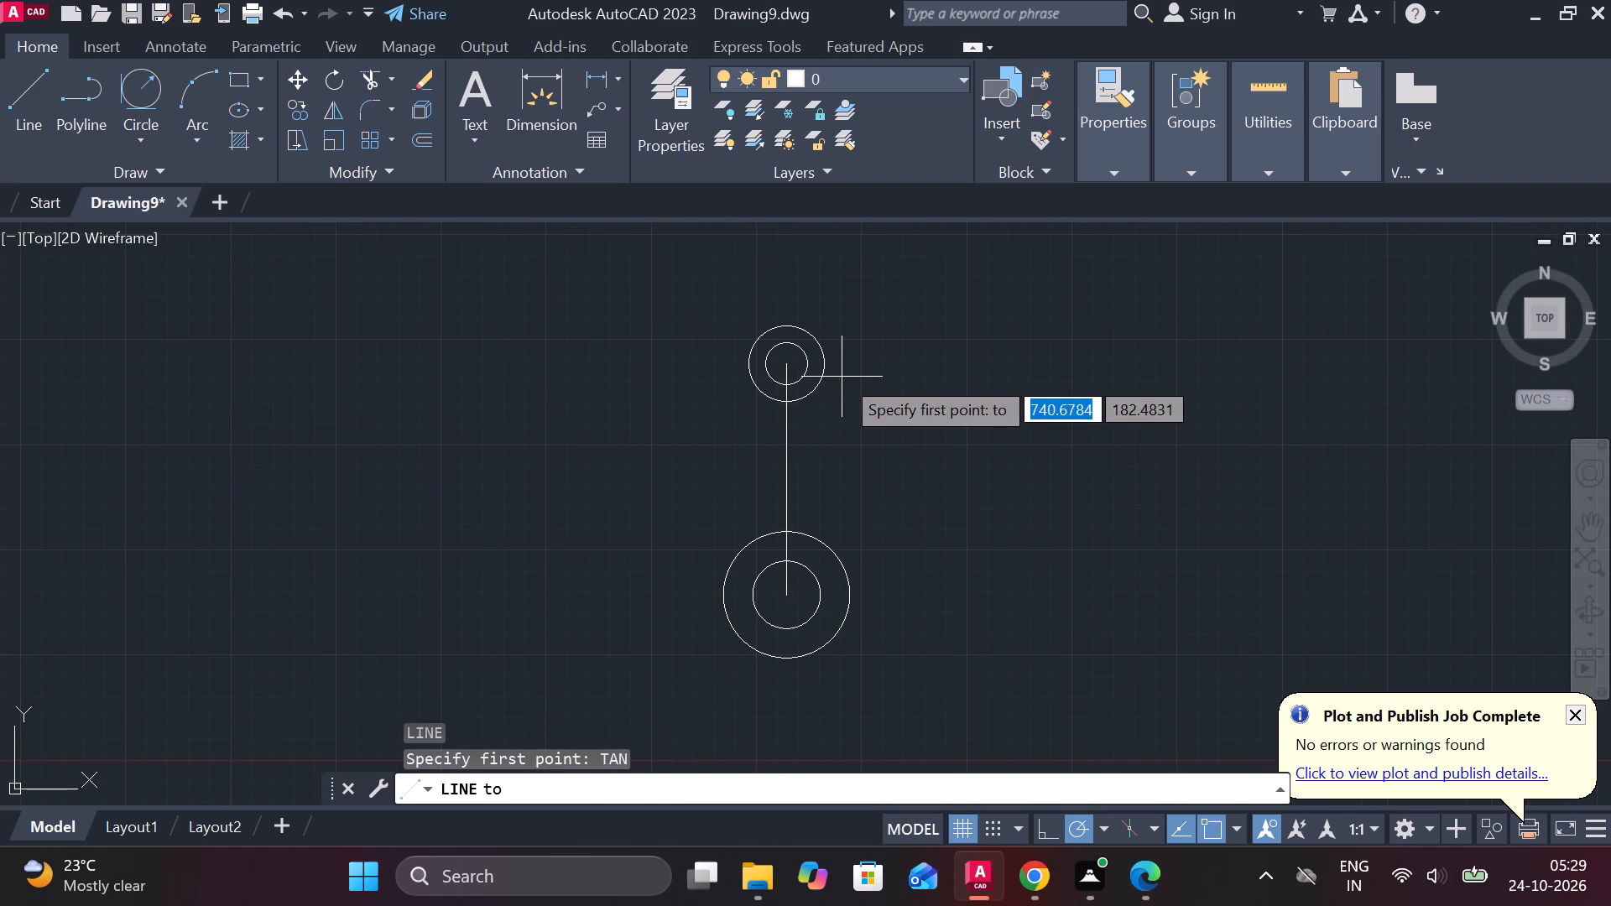
drag(839, 371, 839, 387)
text(TAN)
key(space)
click(857, 593)
key(Escape)
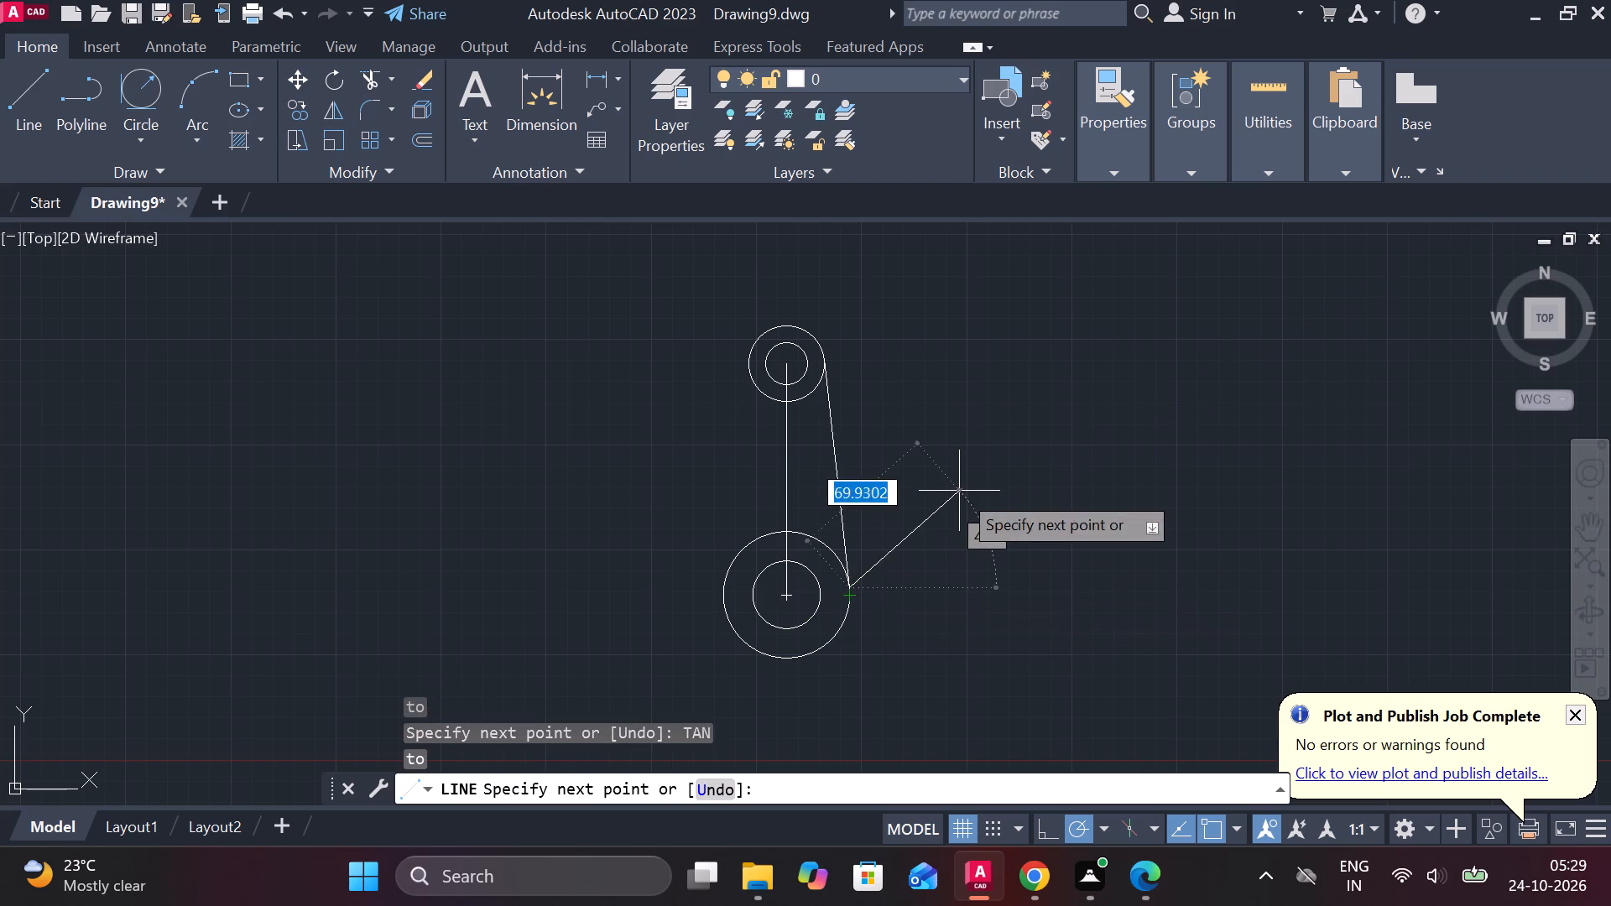
Draw a line tangent to the left sides of the upper and lower outer circles.
key(l)
key(Return)
text(TANM)
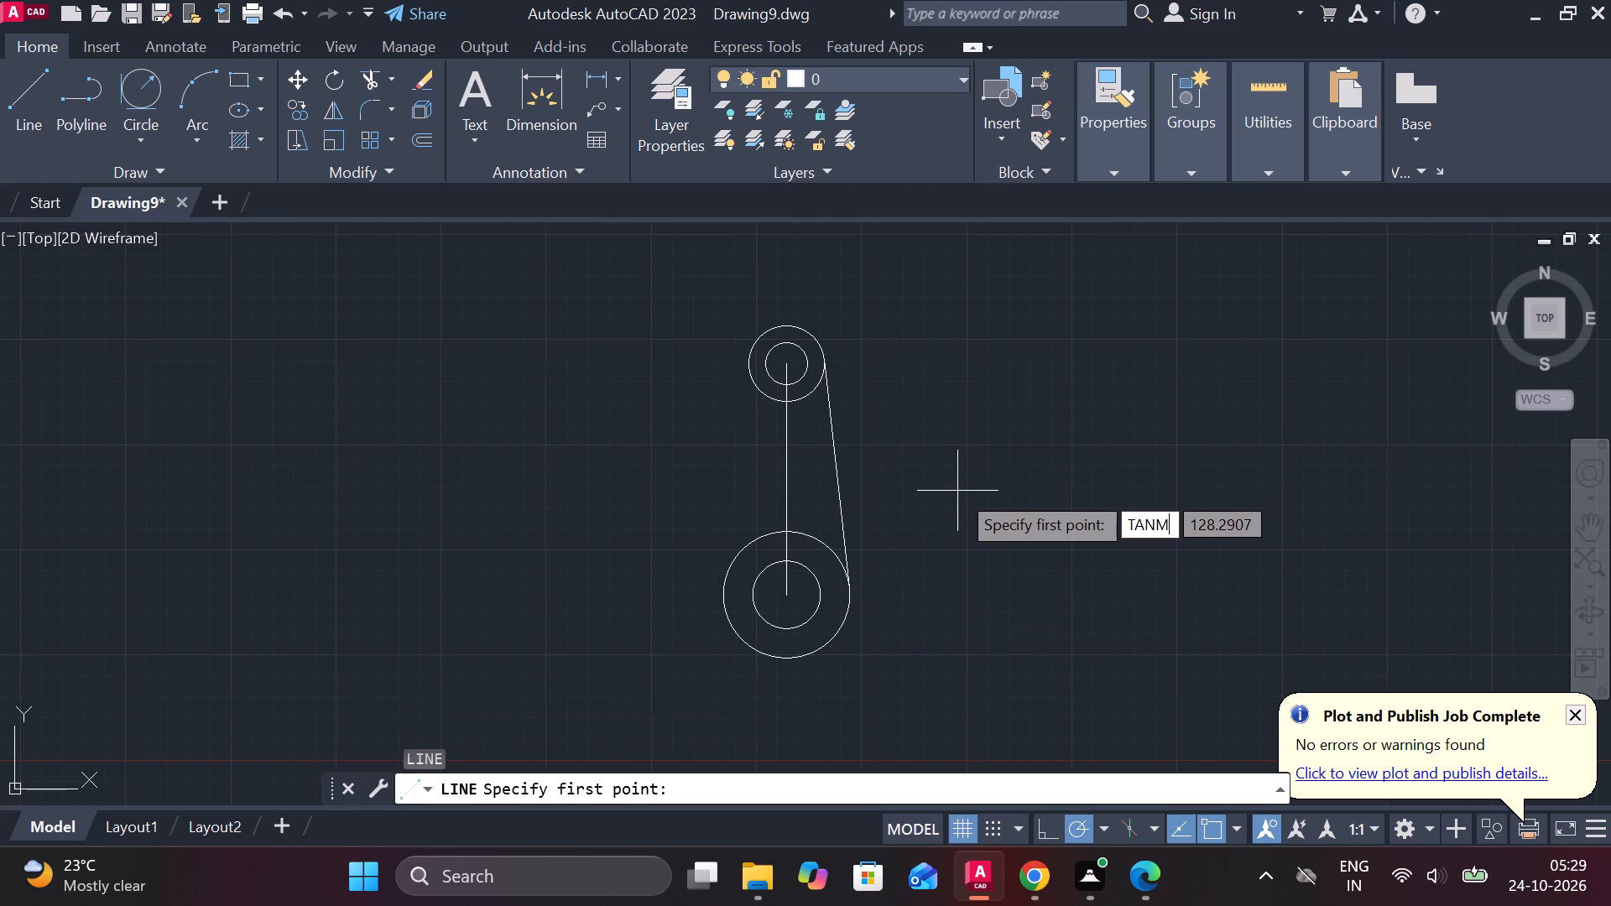
key(BackSpace)
key(Return)
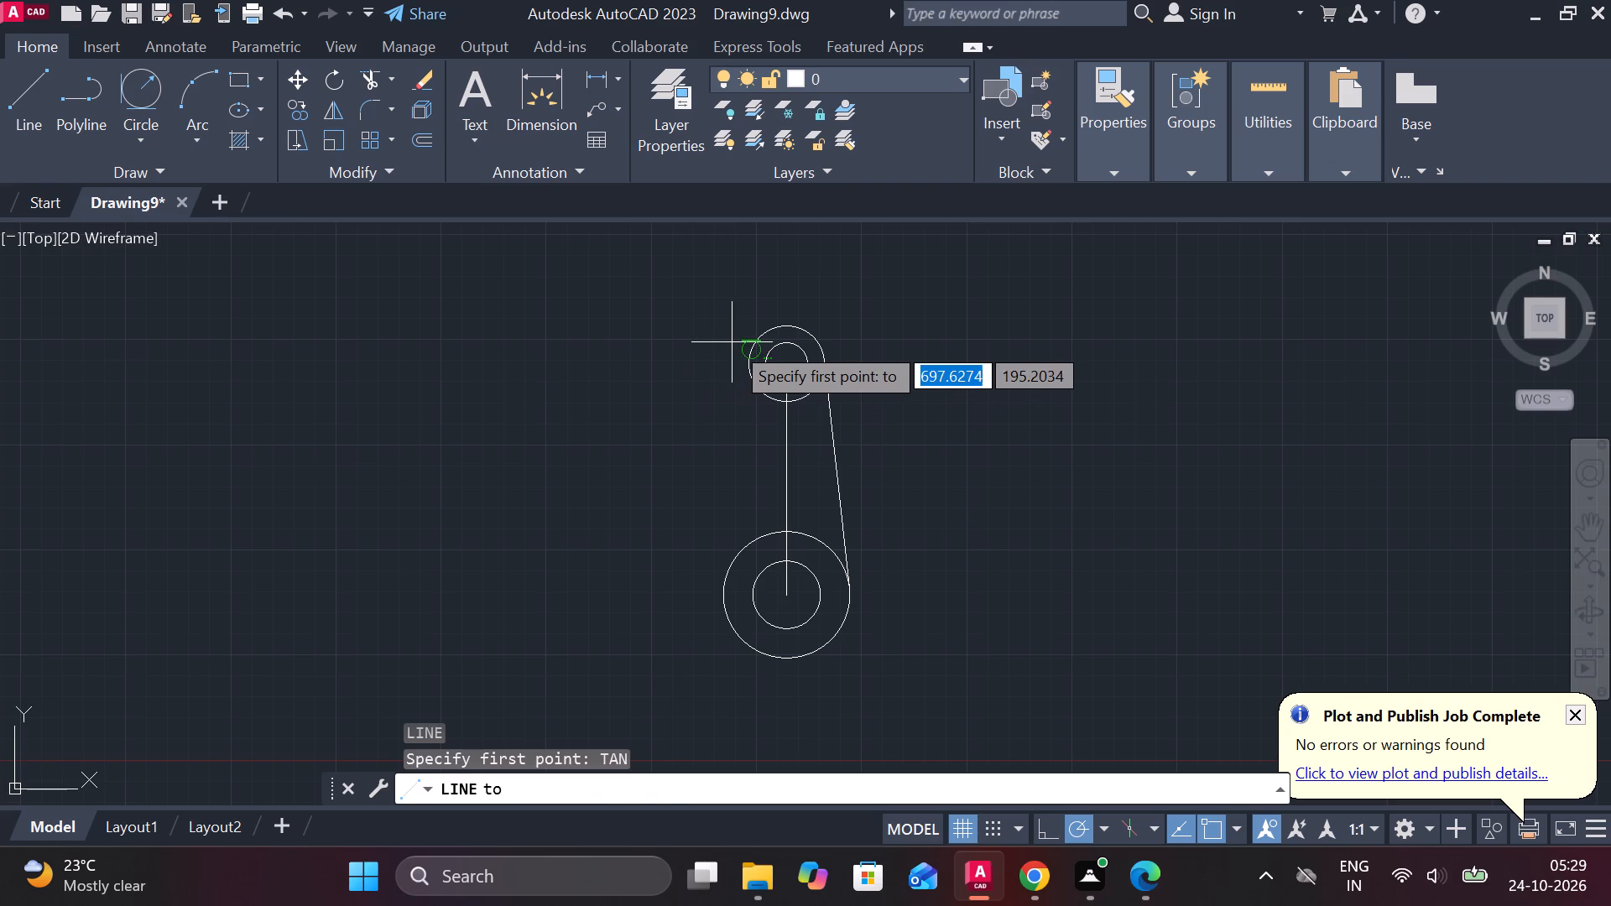
click(738, 349)
text(TAN)
key(space)
click(715, 569)
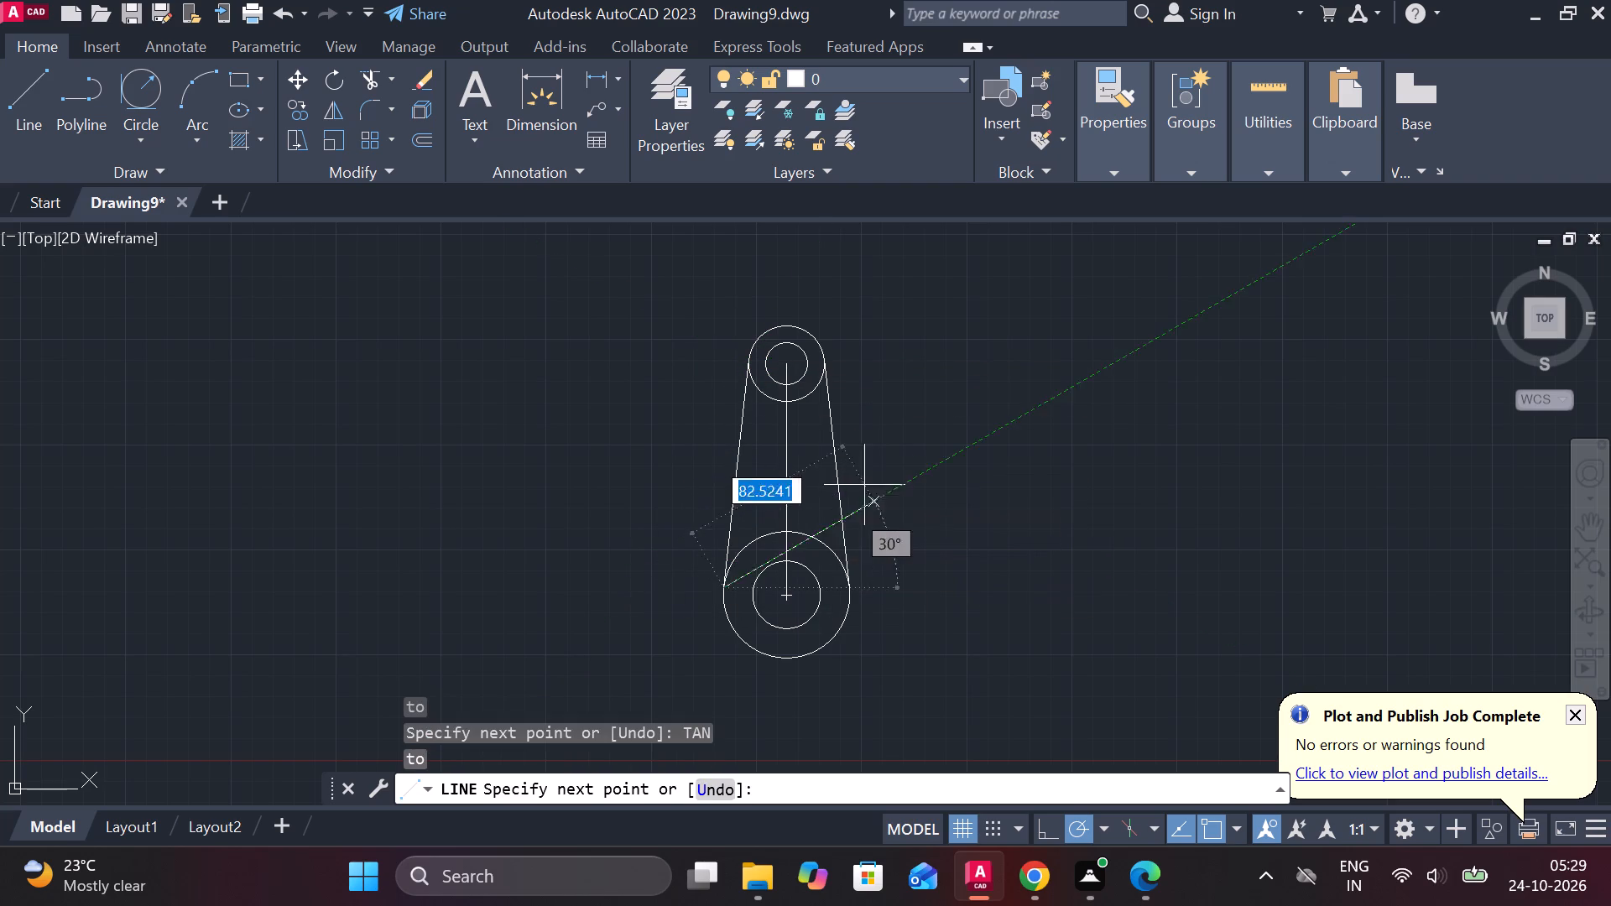
key(Escape)
Draw a 160 mm horizontal line to the left from the centre of the 60 mm diameter circle.
scroll(998, 620, down, 1)
middle_drag(979, 618, 1092, 492)
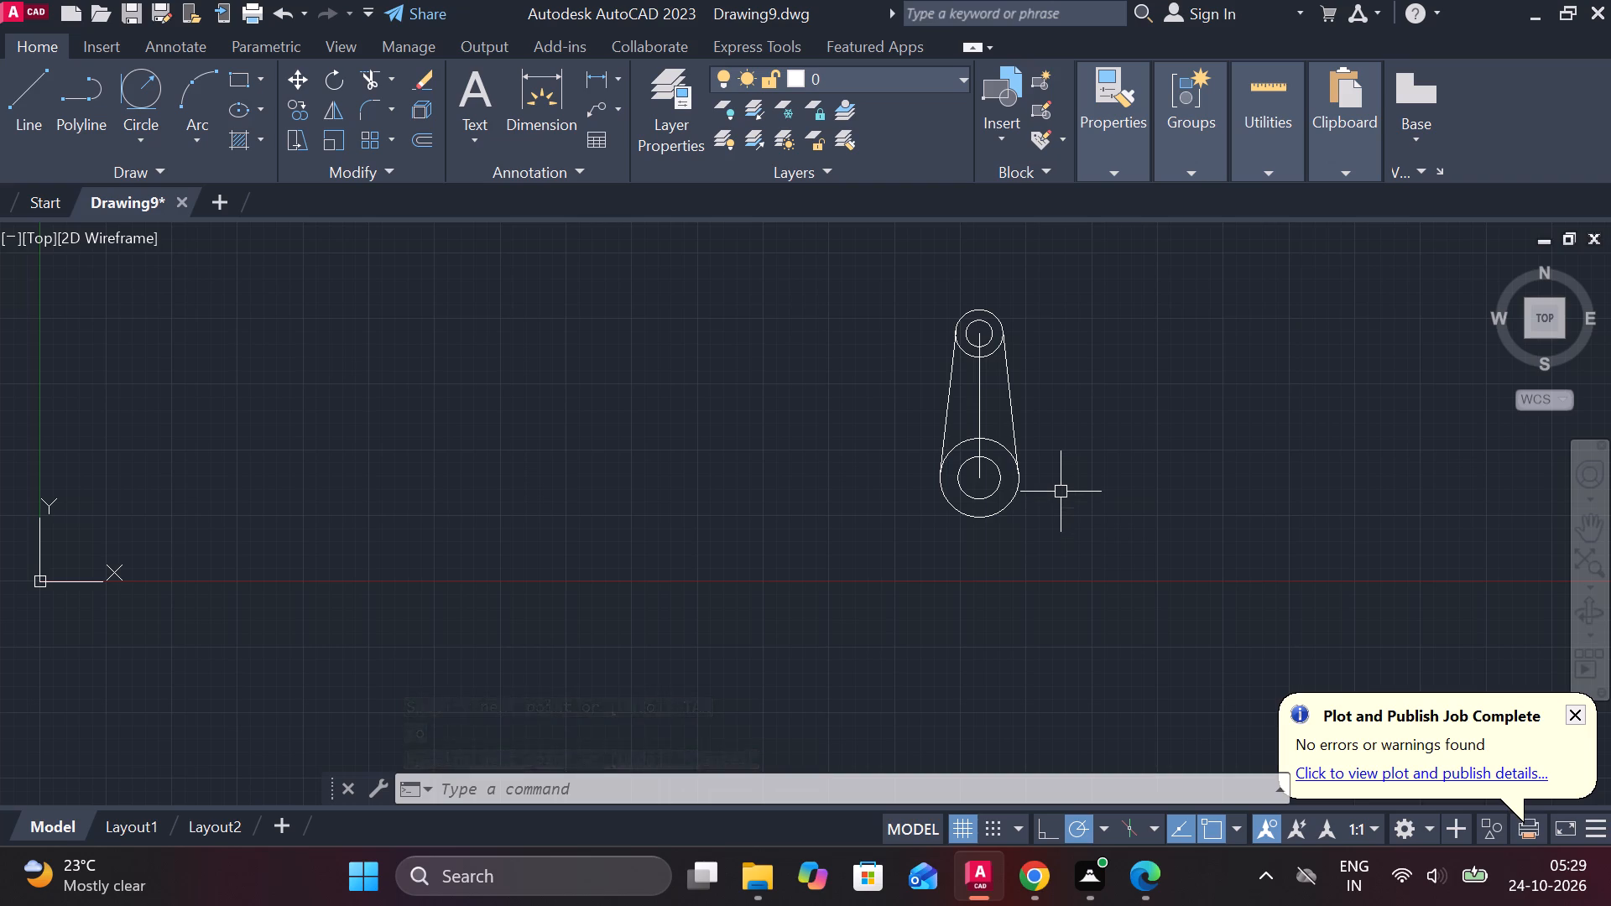
key(l)
key(Return)
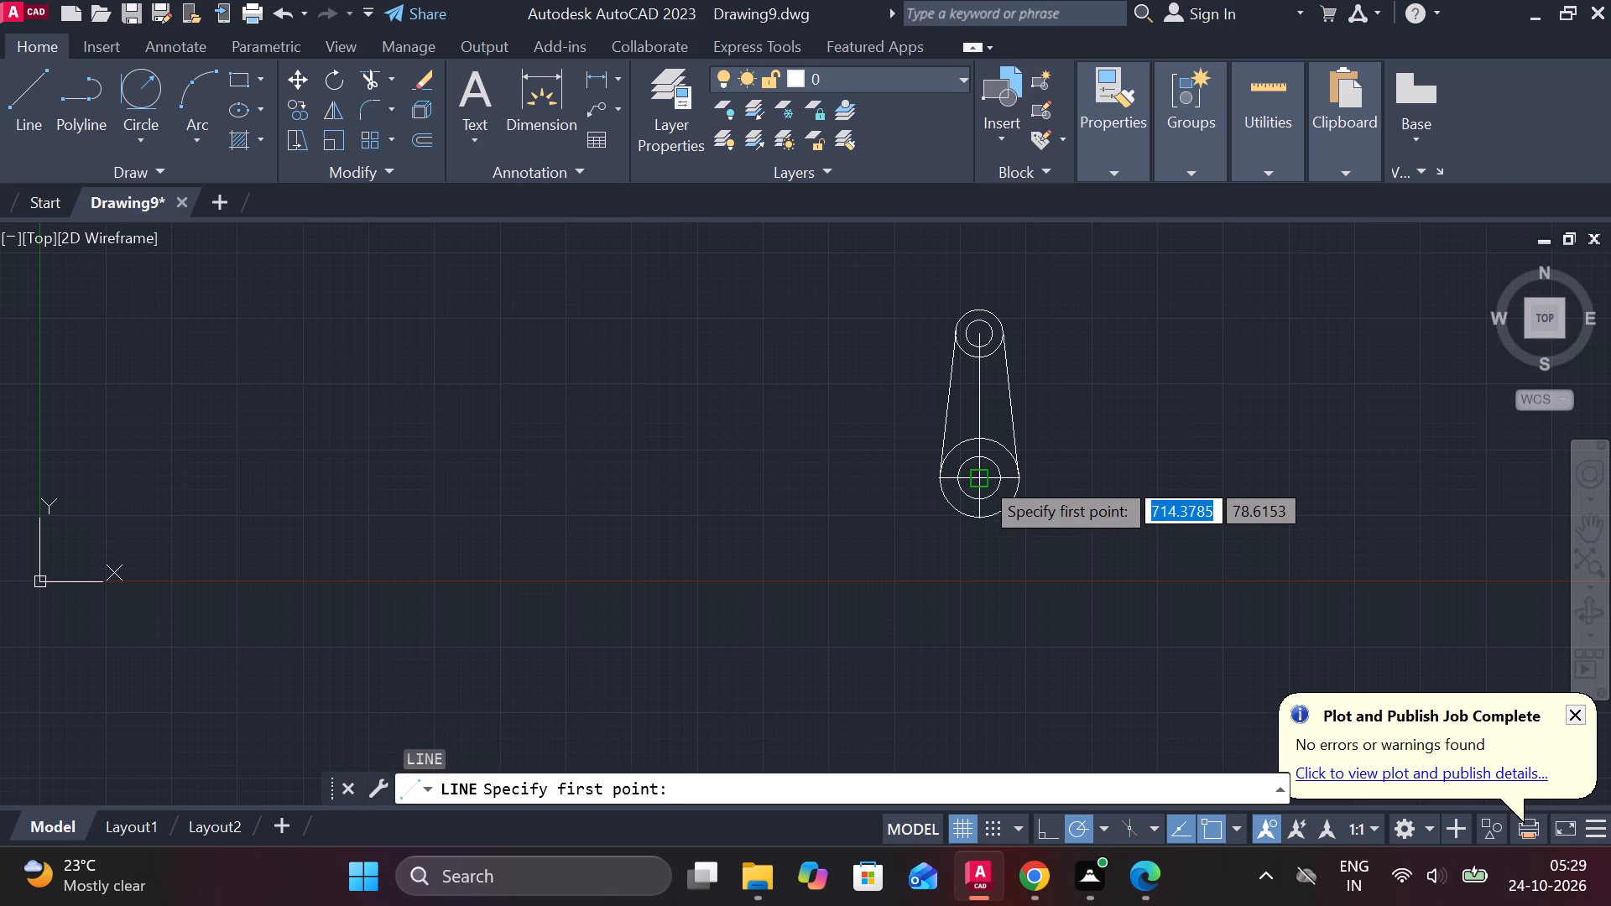
click(981, 477)
text(160)
key(Return)
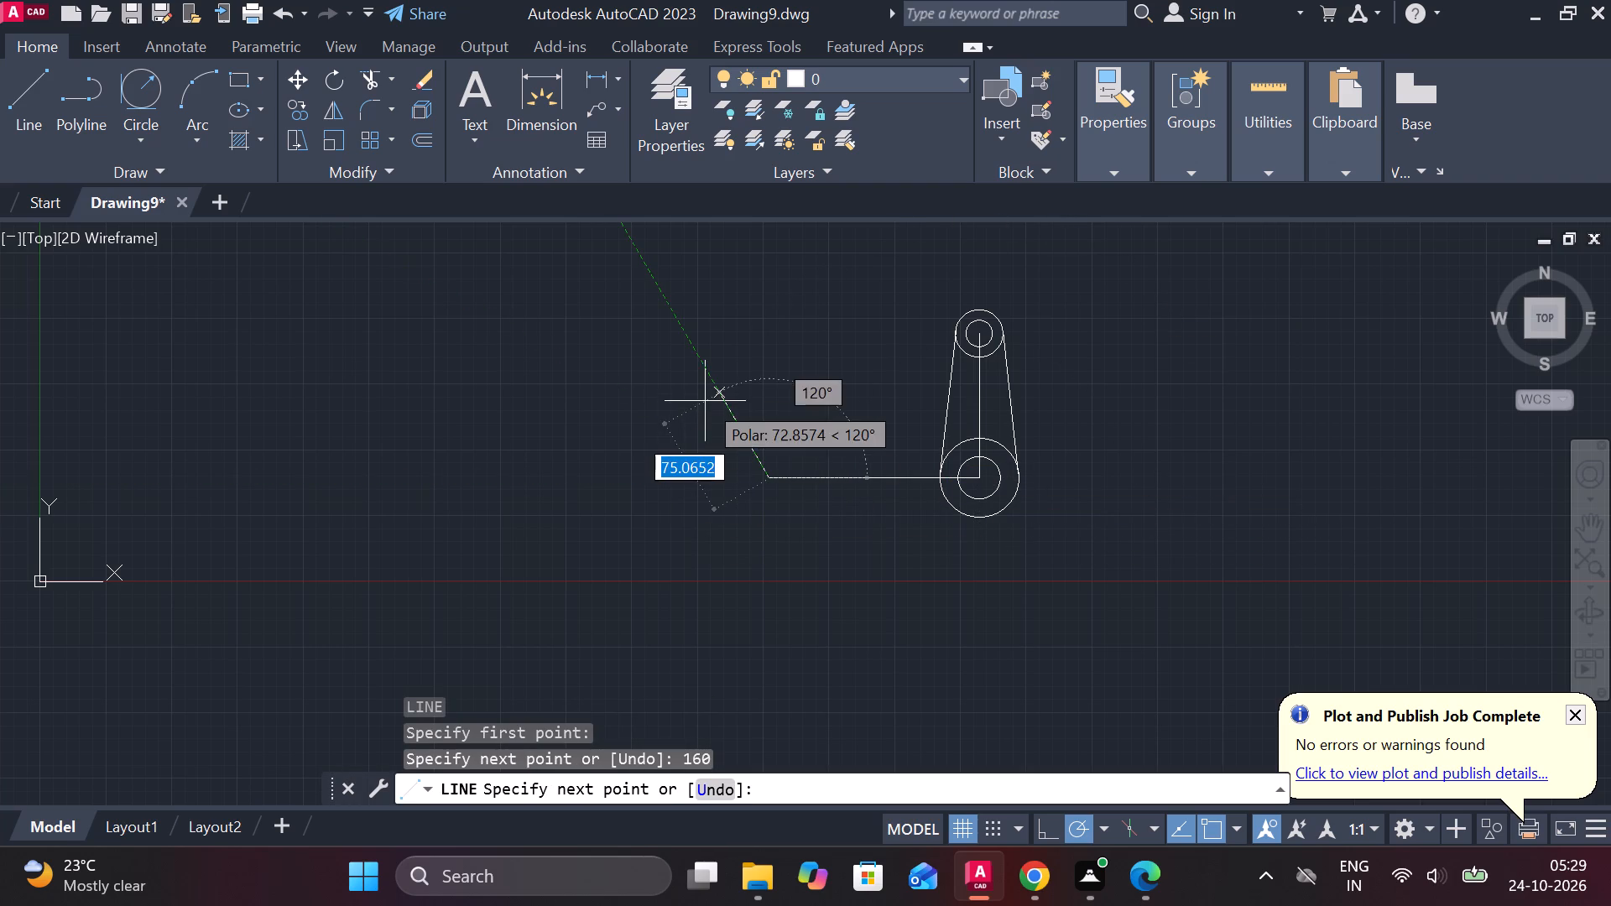
Continue the line from the arm's left end 19 mm up, 19 mm left, 38 mm down, 38 mm right and 38 mm up.
scroll(726, 437, up, 1)
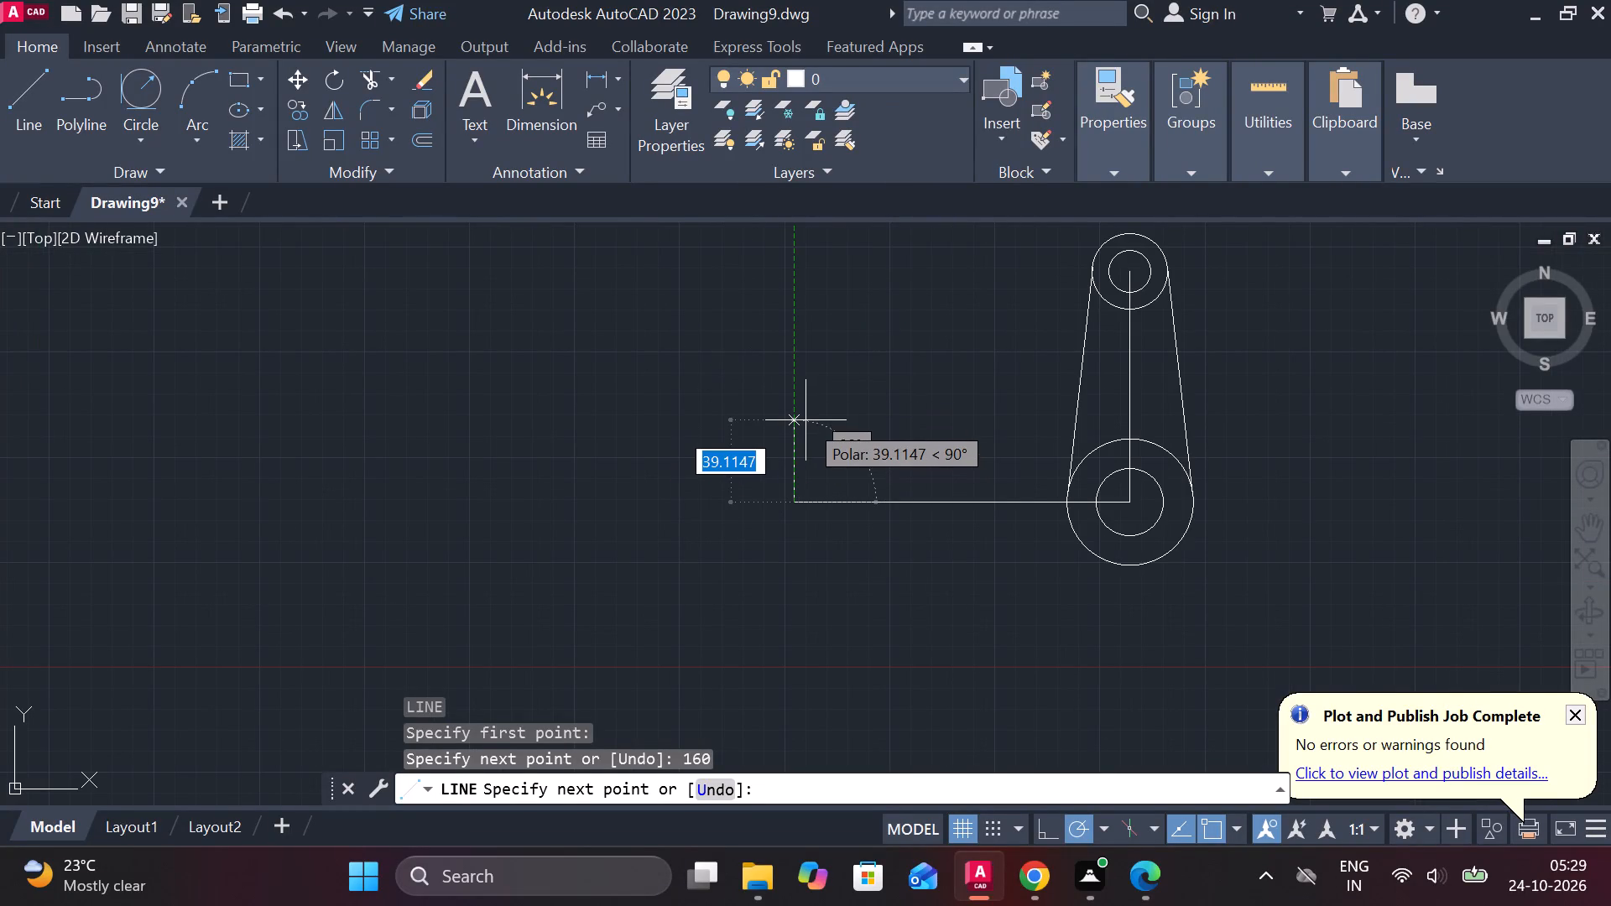
key(1)
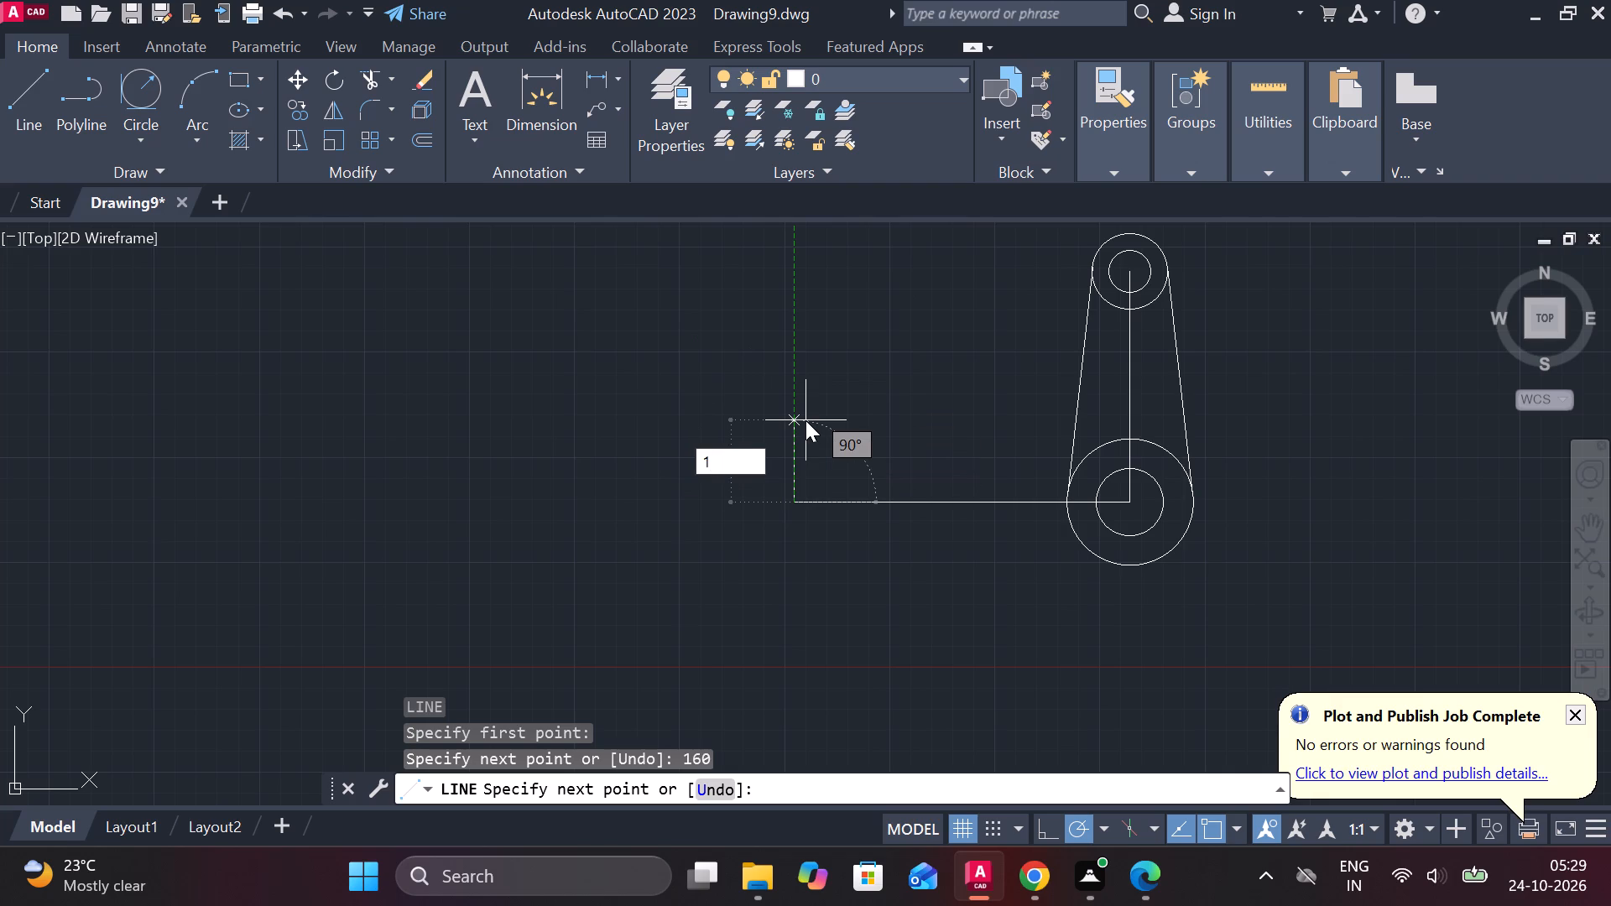
key(9)
key(Return)
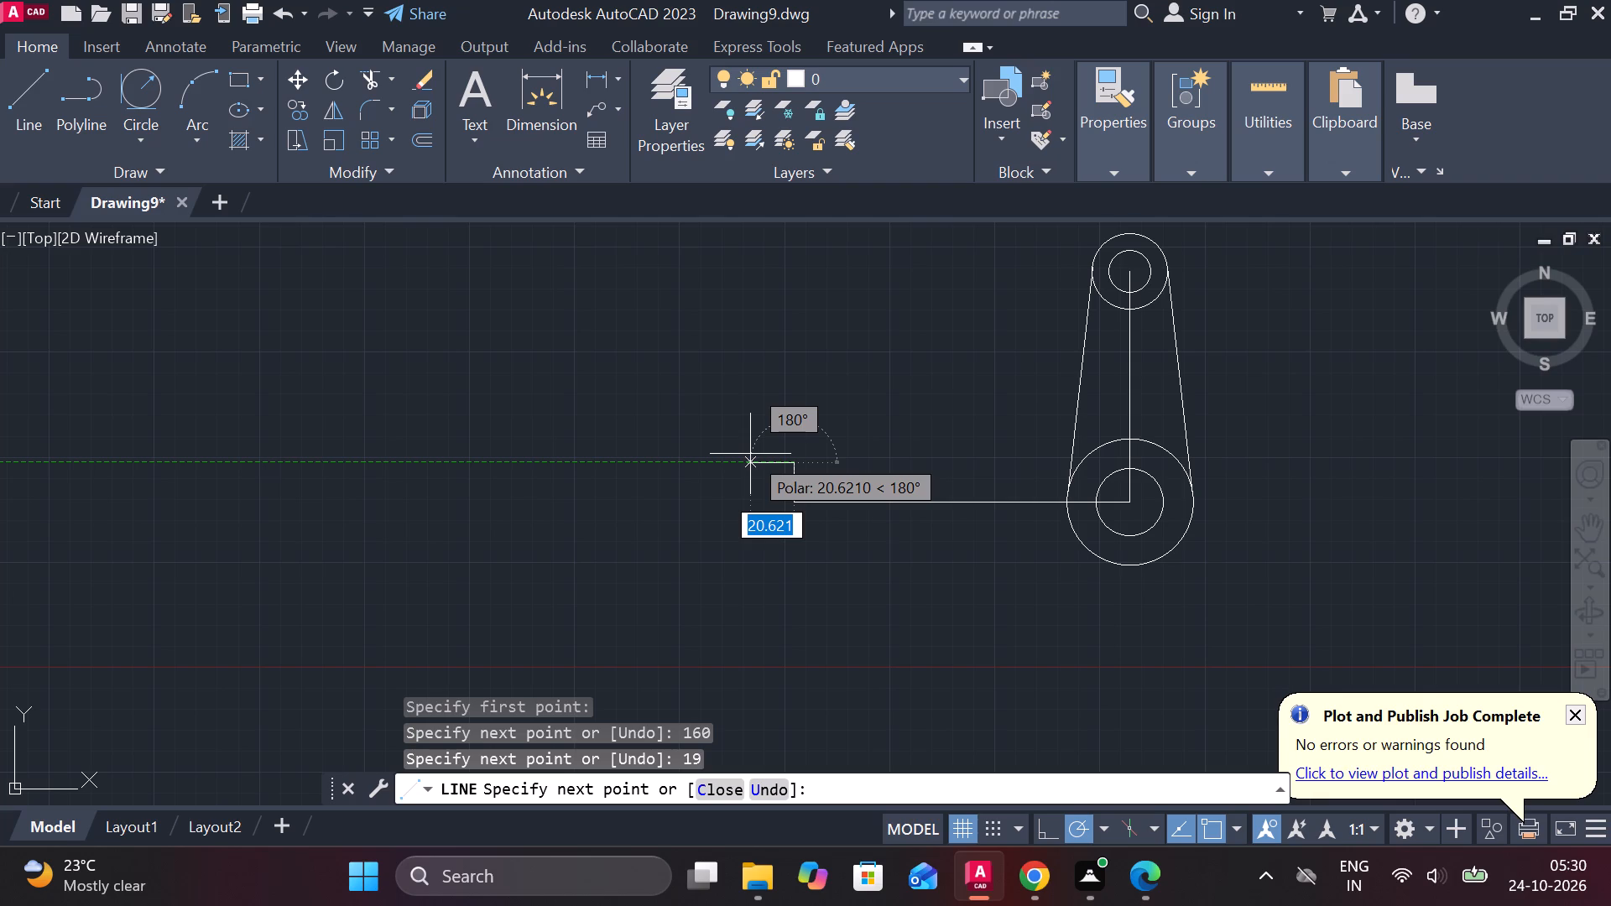
text(19)
key(Return)
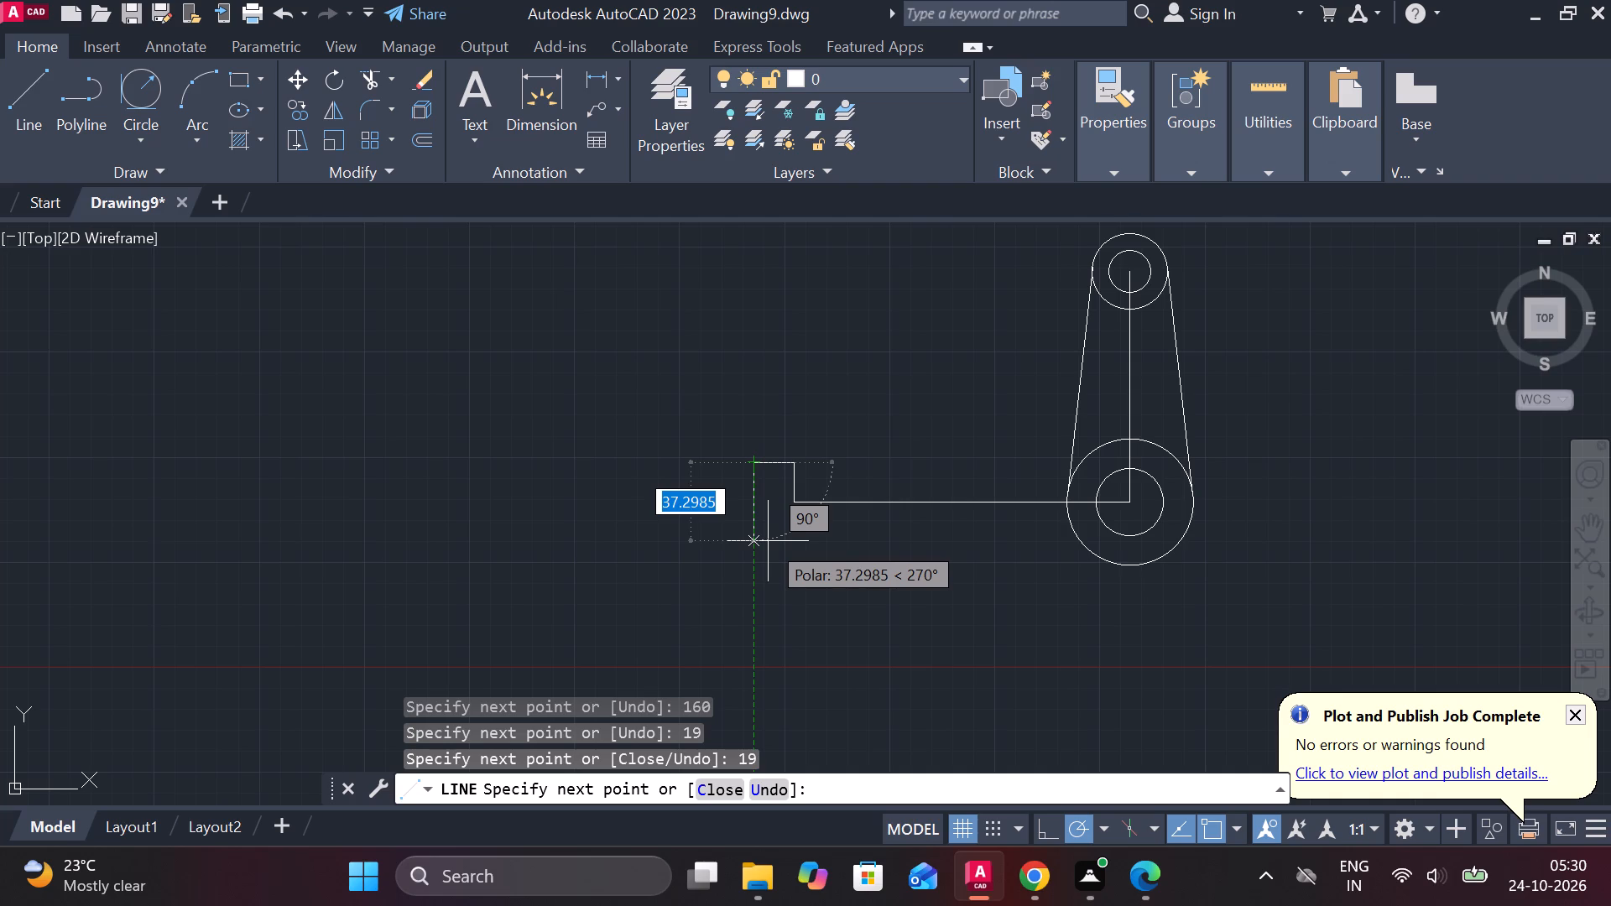
text(38)
key(Return)
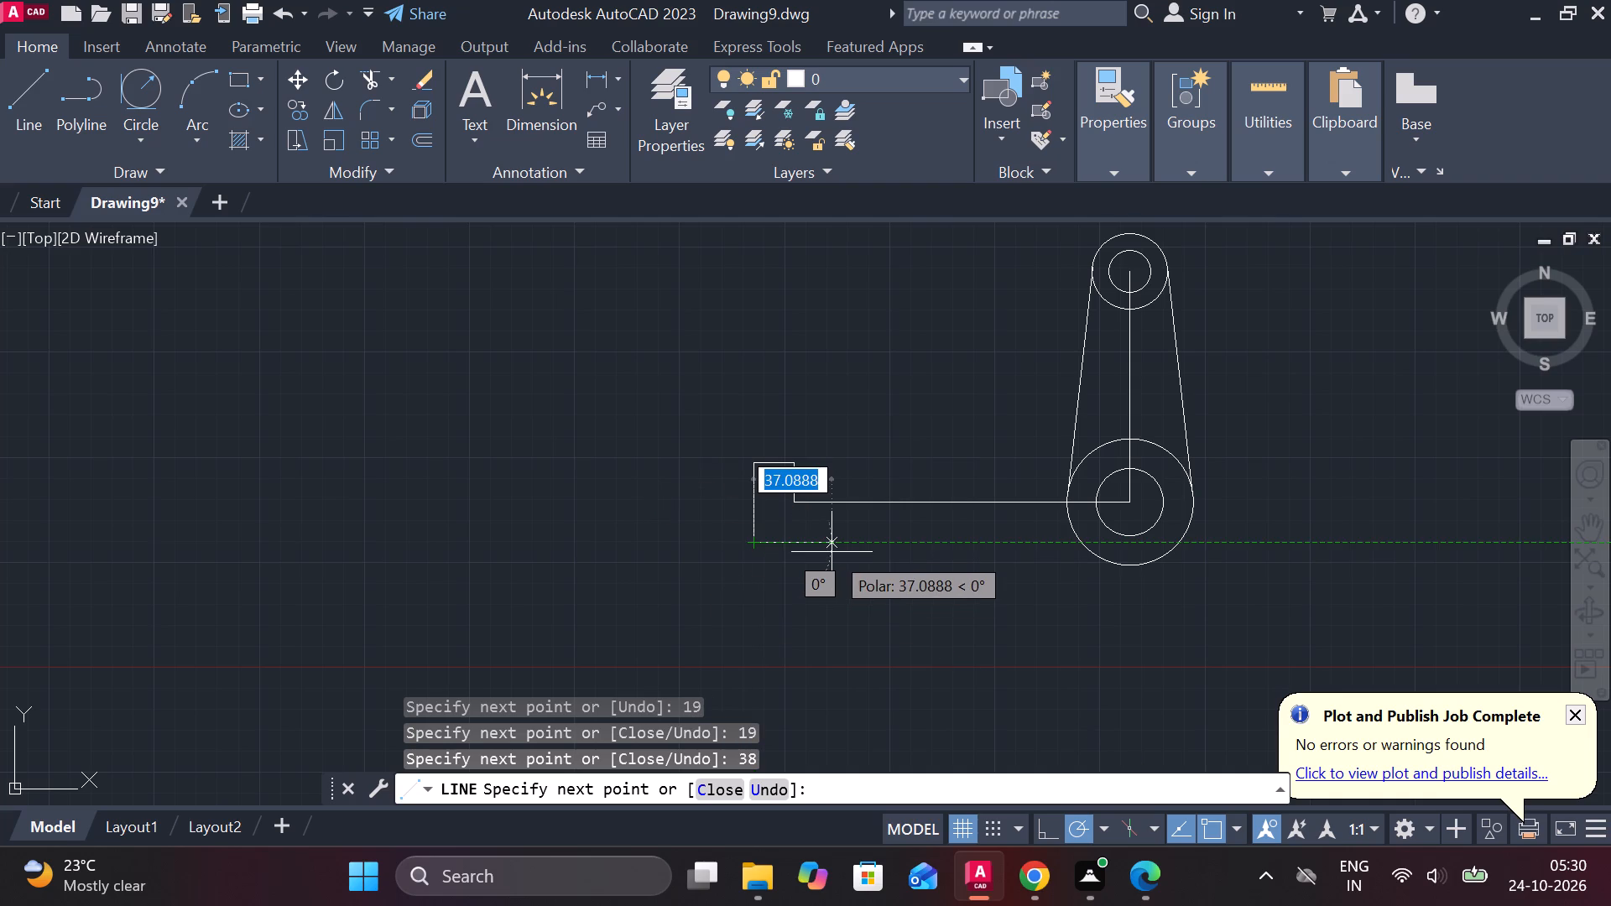
text(38)
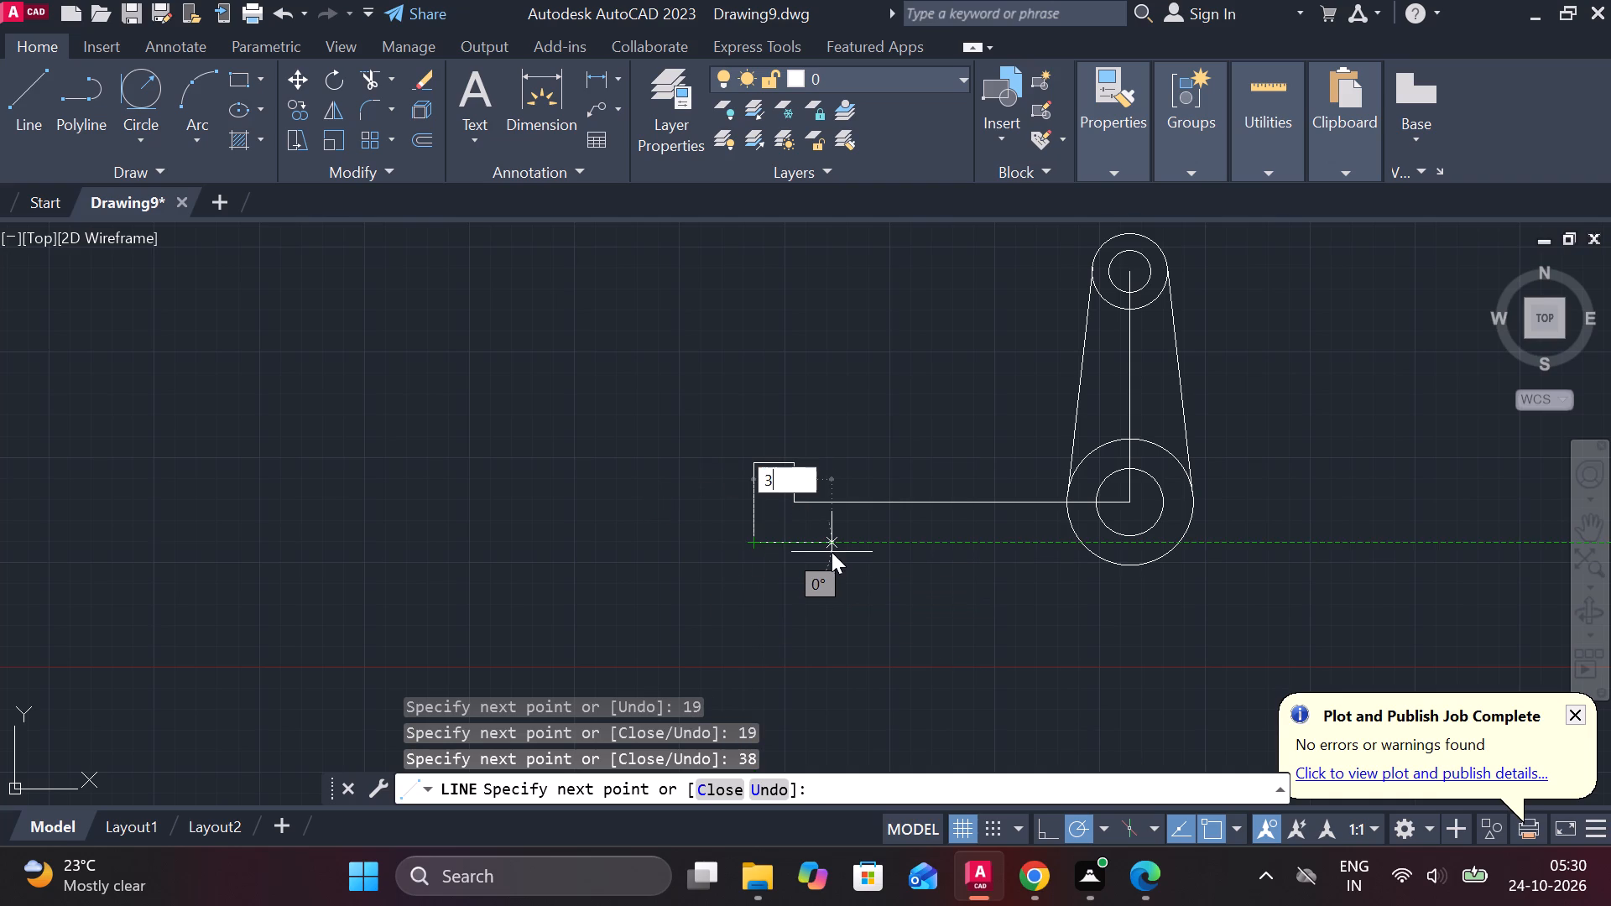
key(Return)
scroll(832, 552, up, 3)
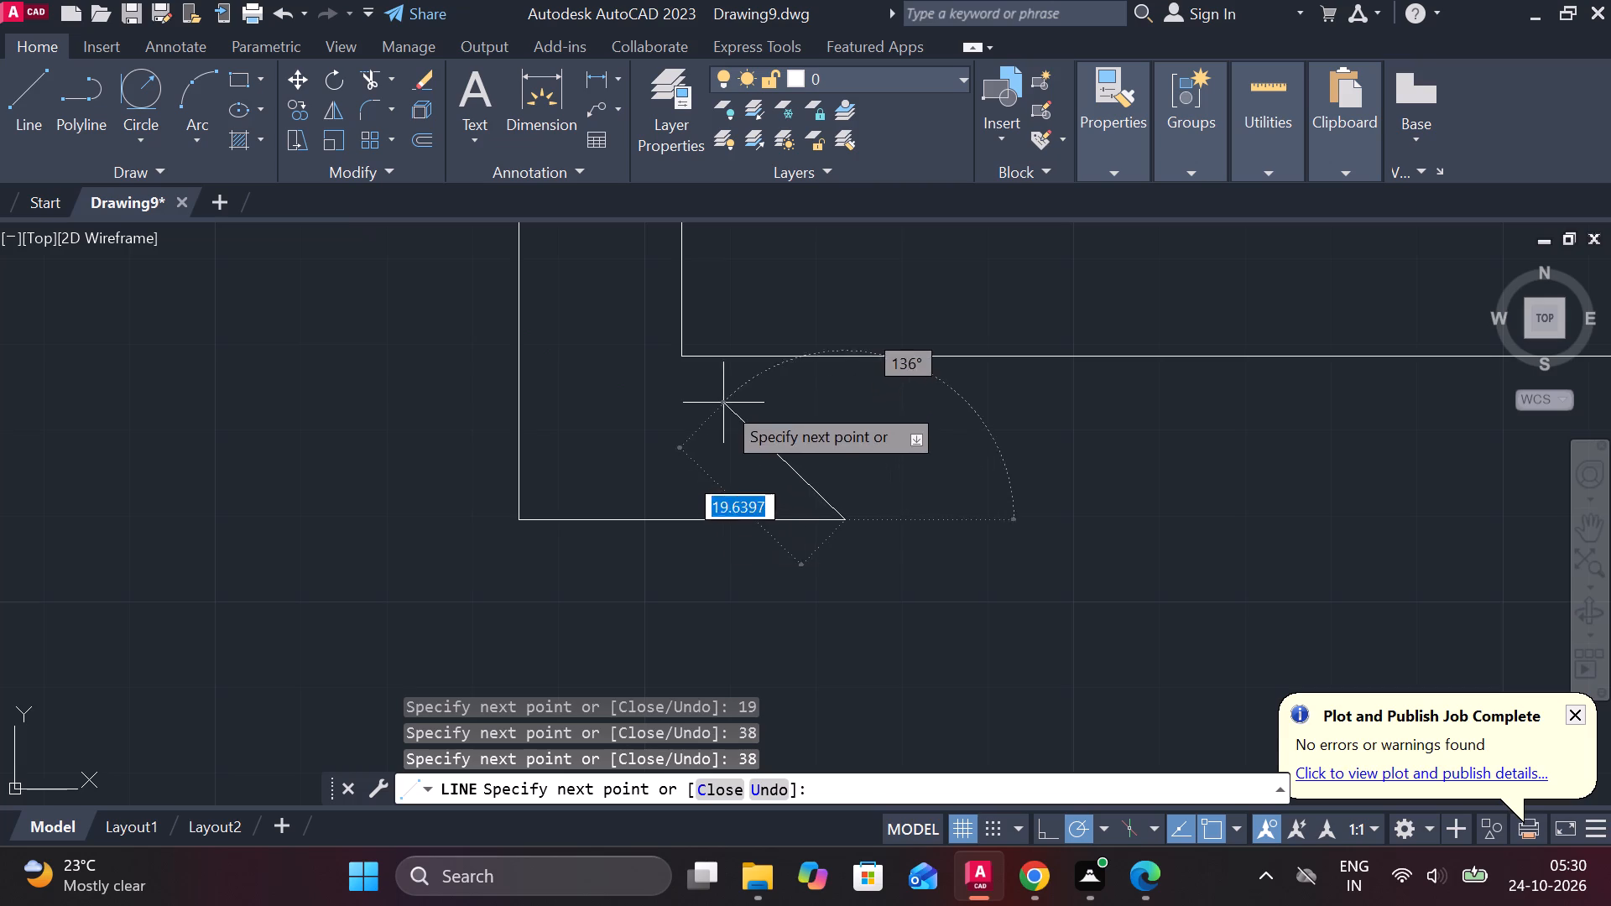
key(3)
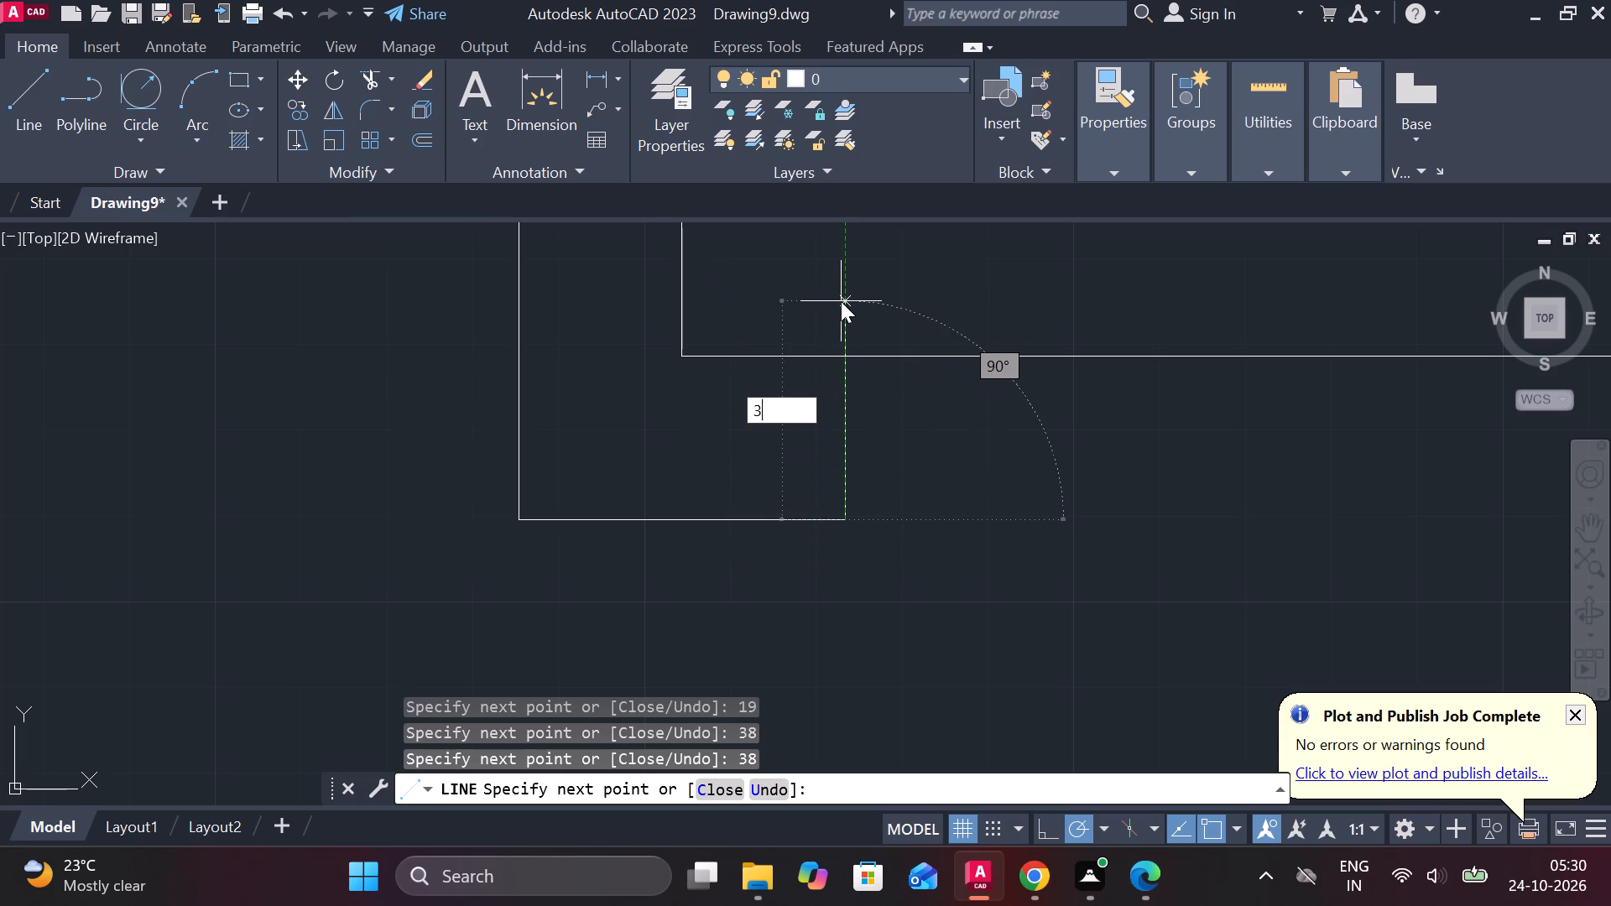
key(8)
key(Return)
Close the top side of the 38 mm square with a 19 mm line to the left.
scroll(841, 301, down, 2)
scroll(809, 257, up, 1)
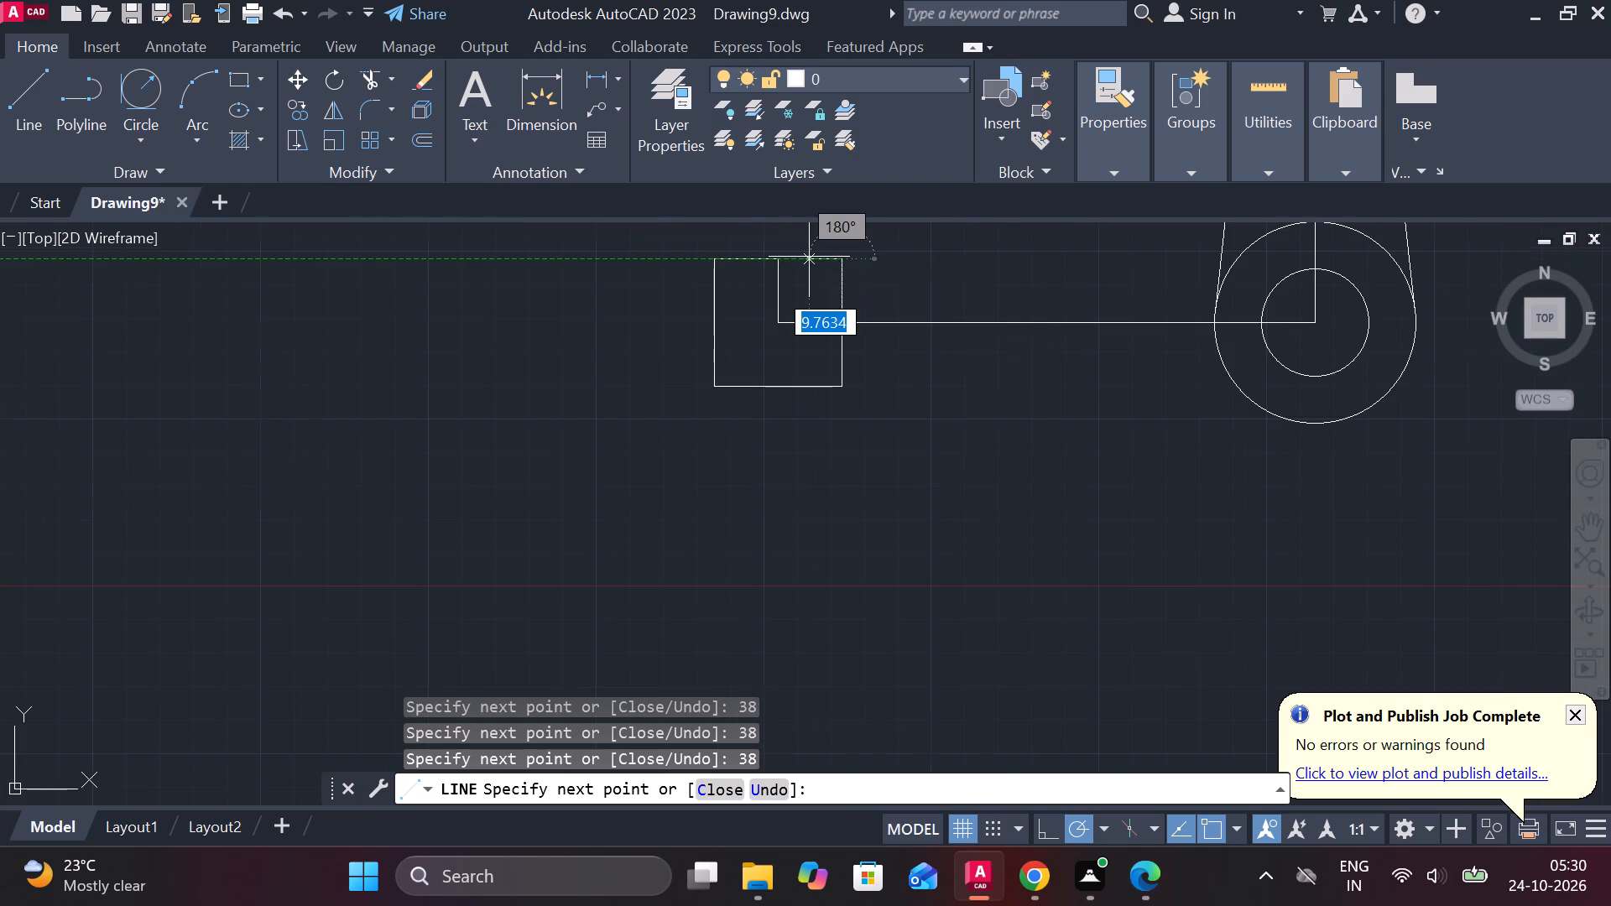
click(772, 263)
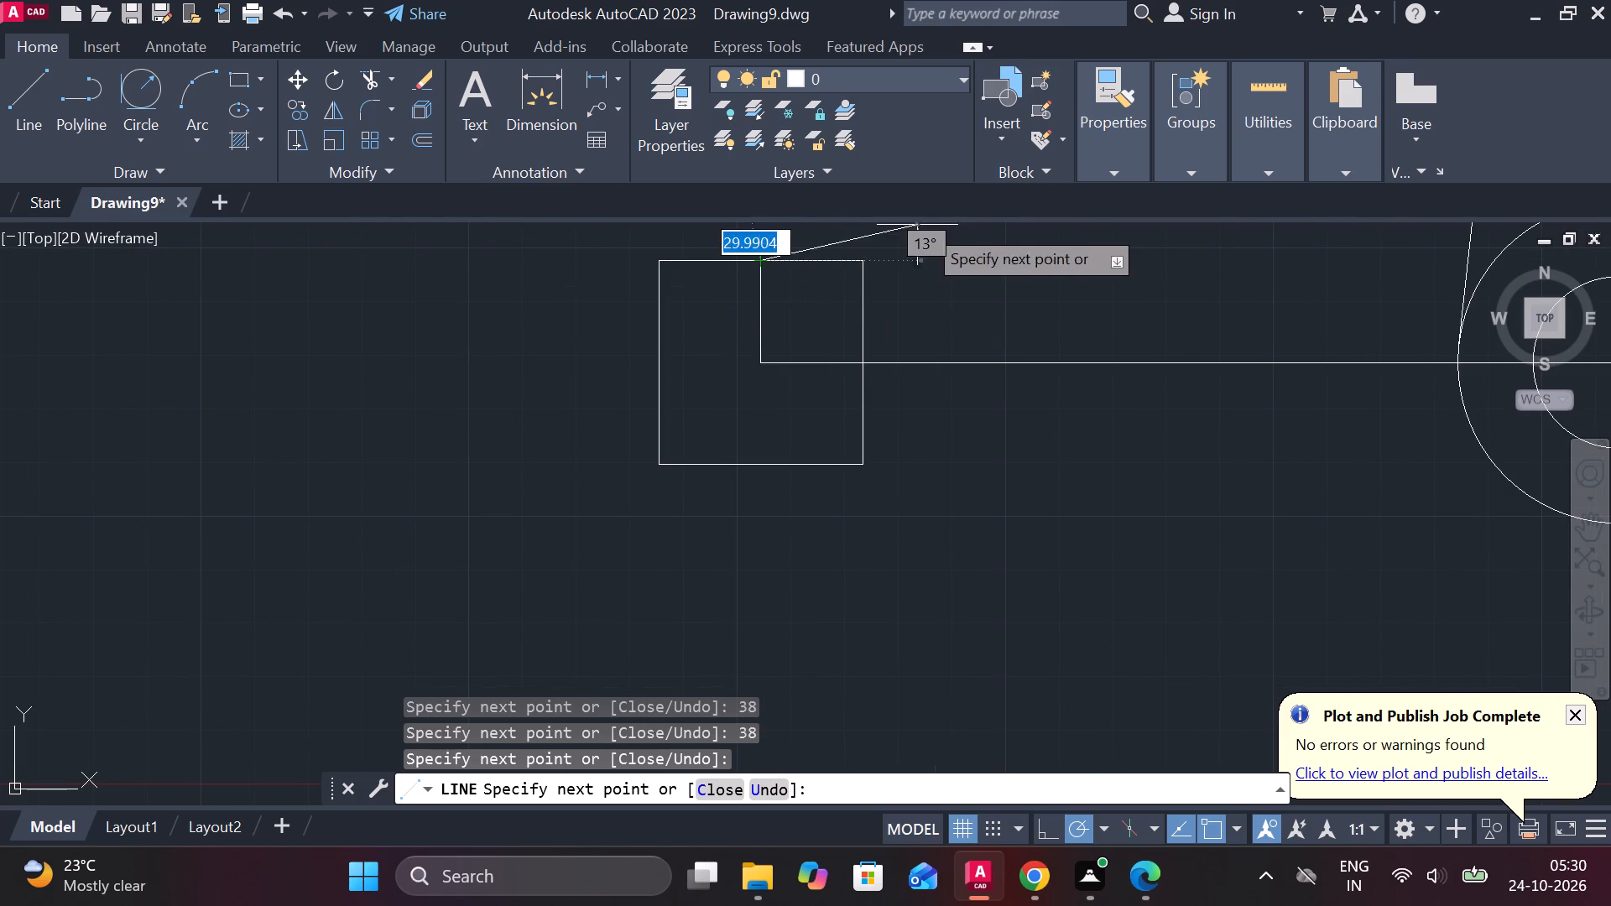
scroll(814, 266, up, 1)
key(ctrl+z)
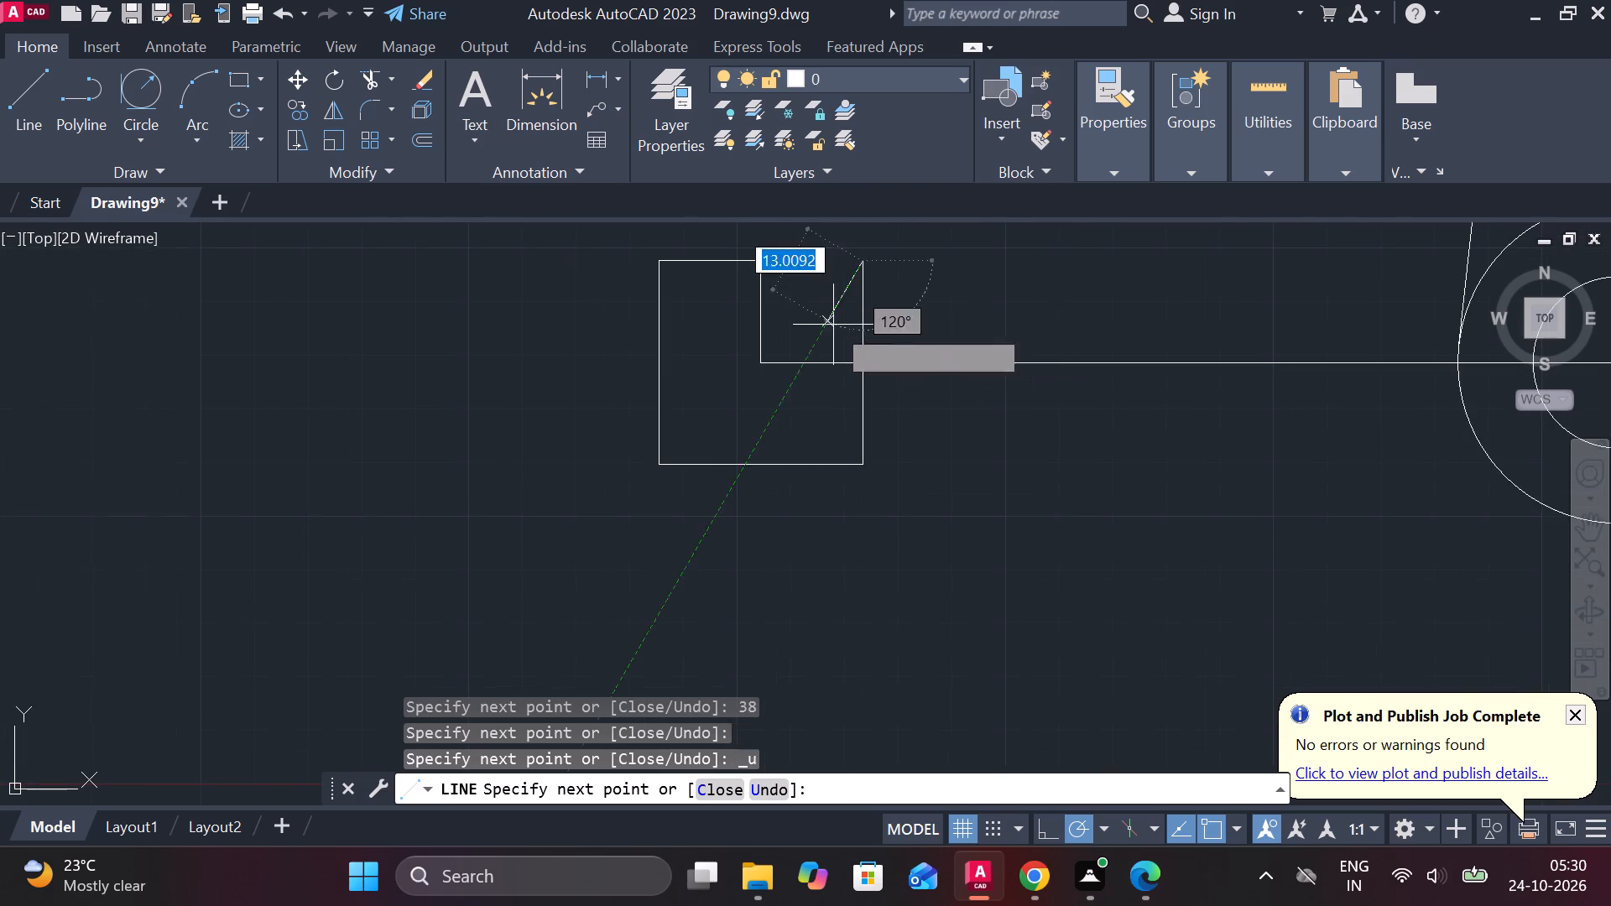
middle_drag(799, 336, 827, 496)
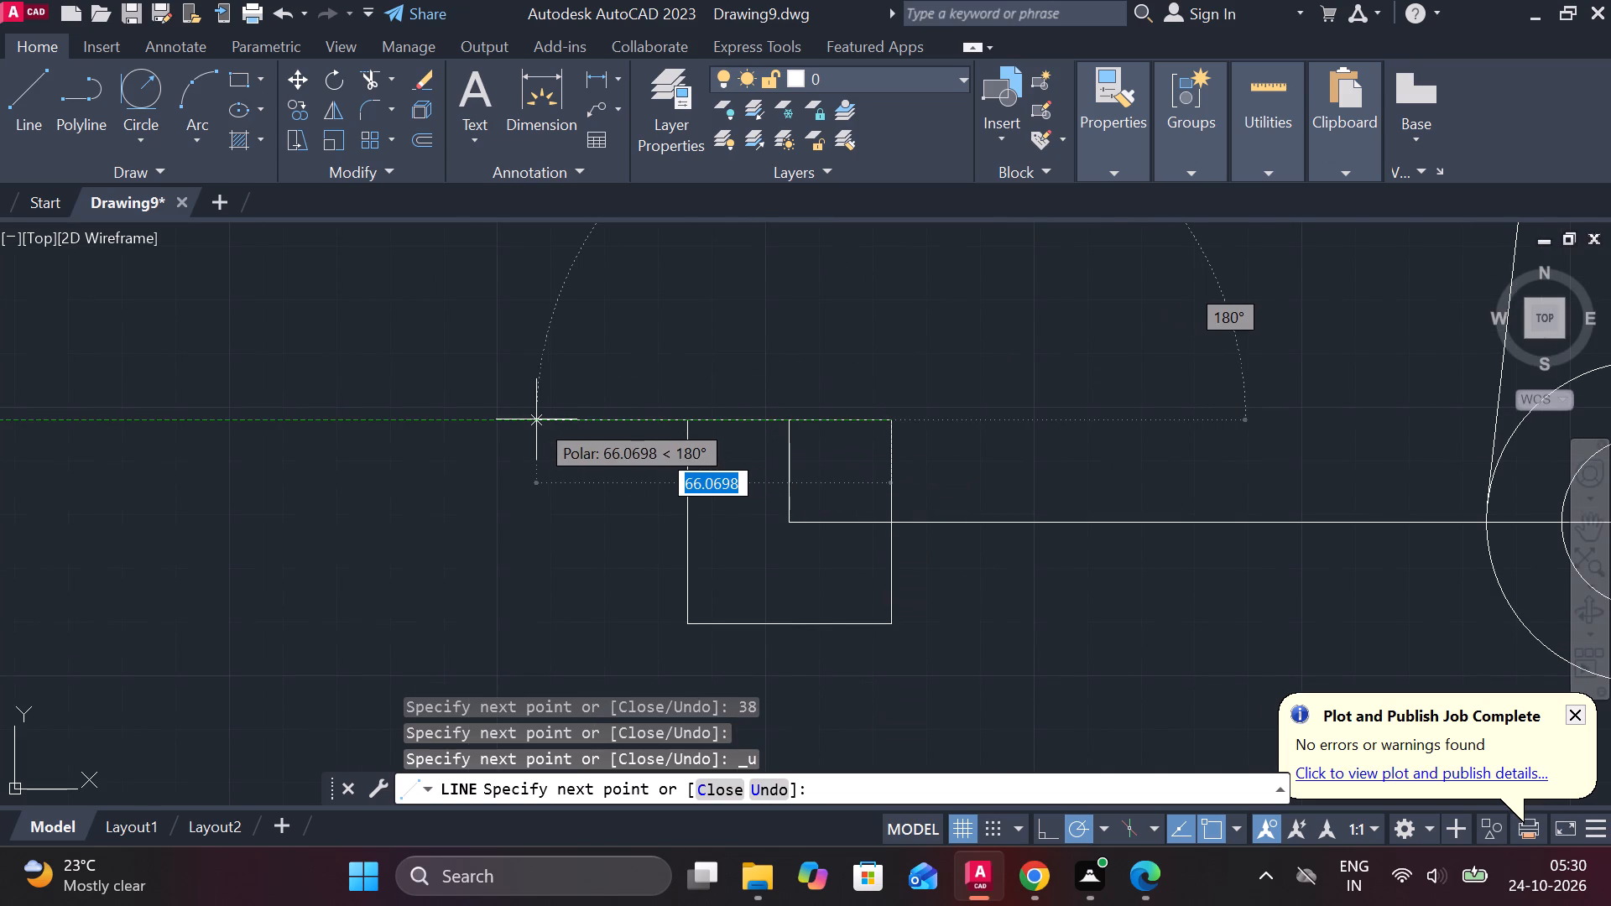
text(19)
key(Return)
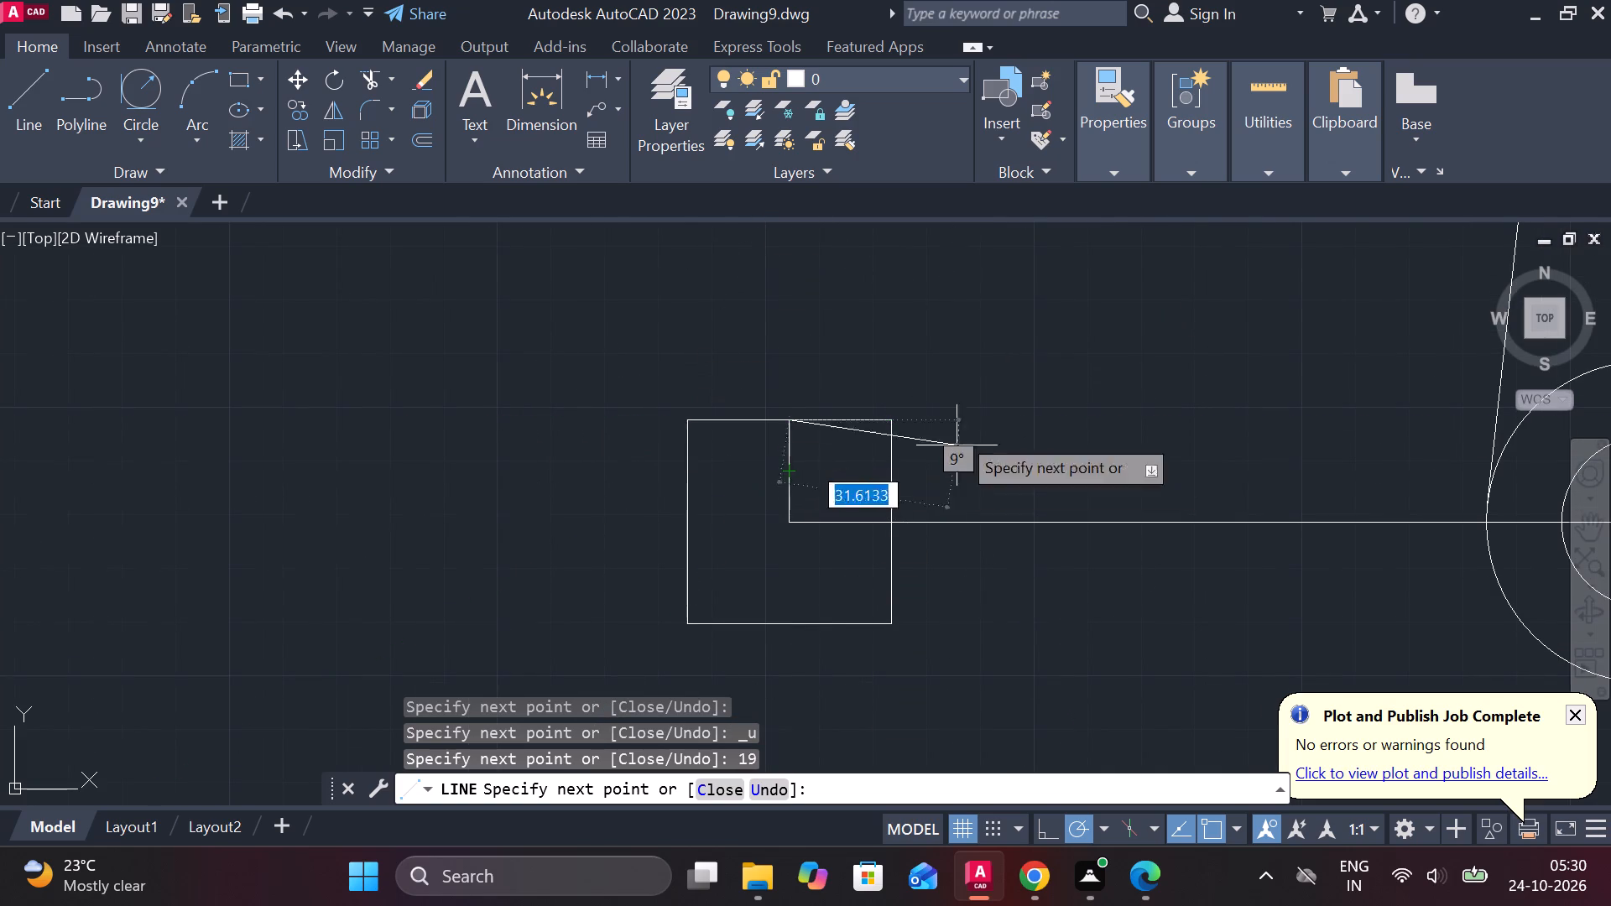
key(Escape)
Lengthen the vertical line inside the square down to the square's bottom side.
click(791, 460)
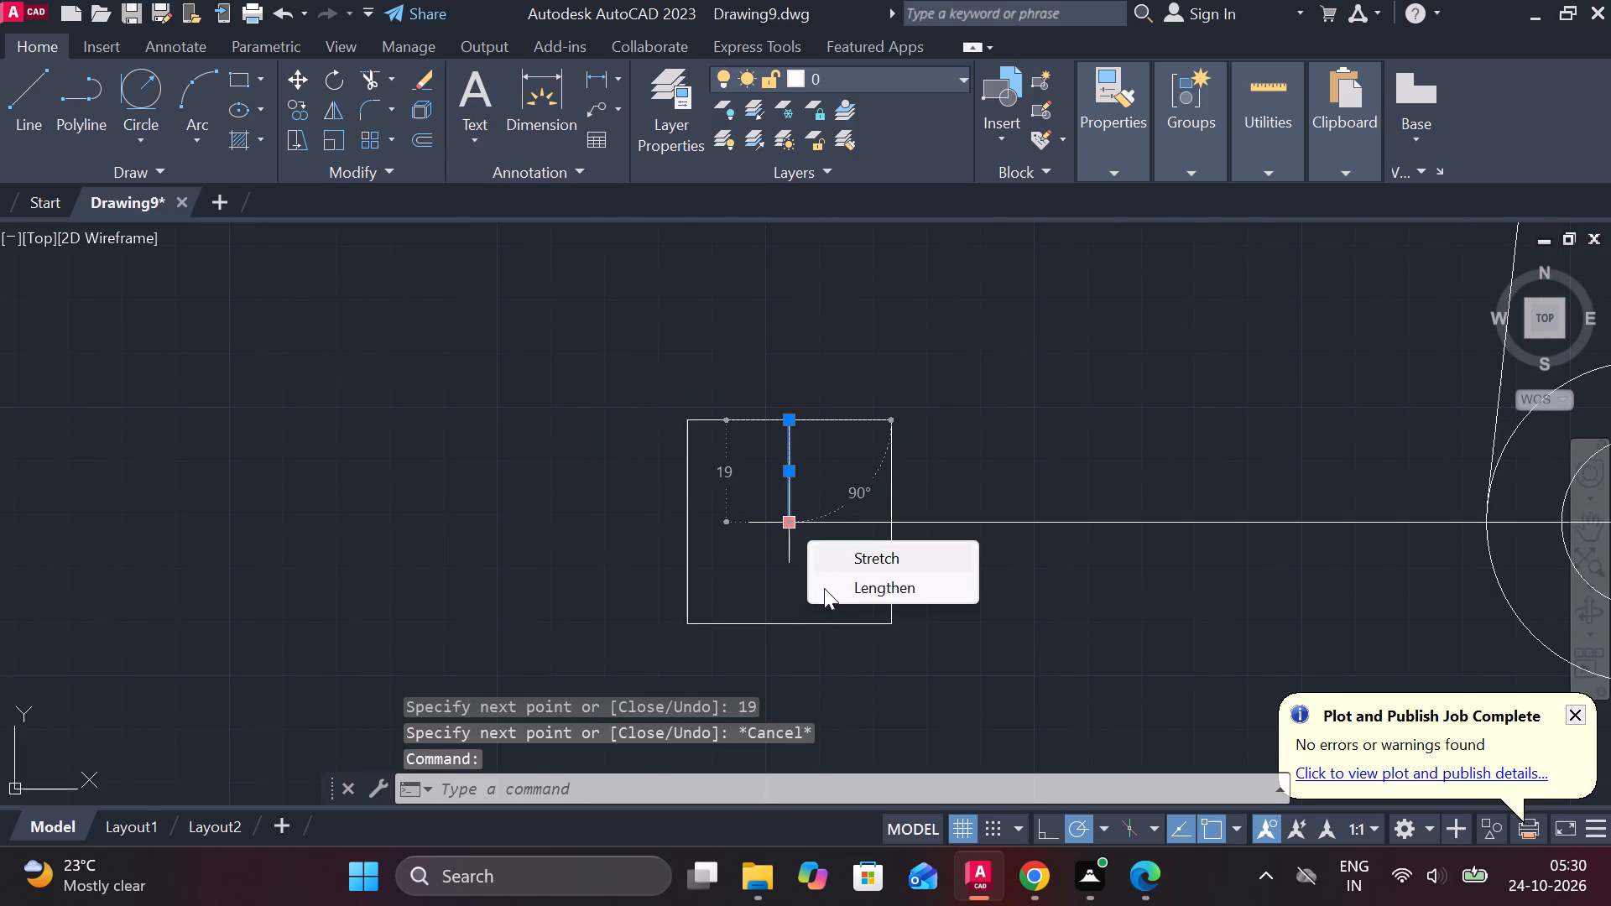
click(831, 596)
click(818, 631)
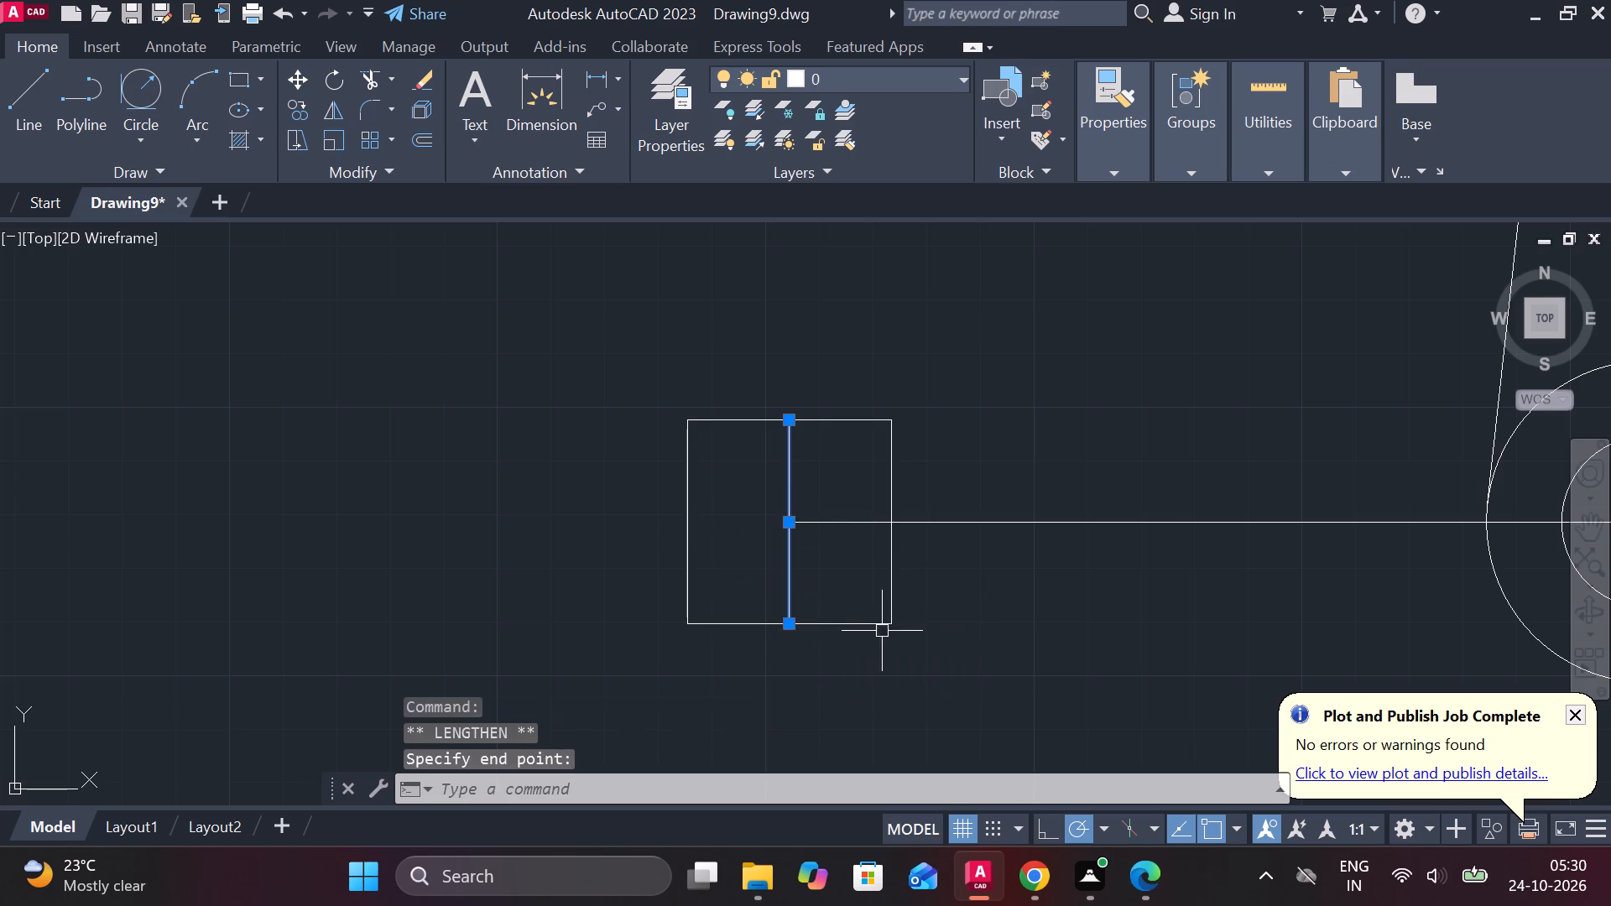
key(Escape)
Draw a line tangent to the top of the 60 mm diameter circle, ending at the square's upper right corner.
scroll(938, 617, down, 2)
middle_drag(965, 646, 861, 529)
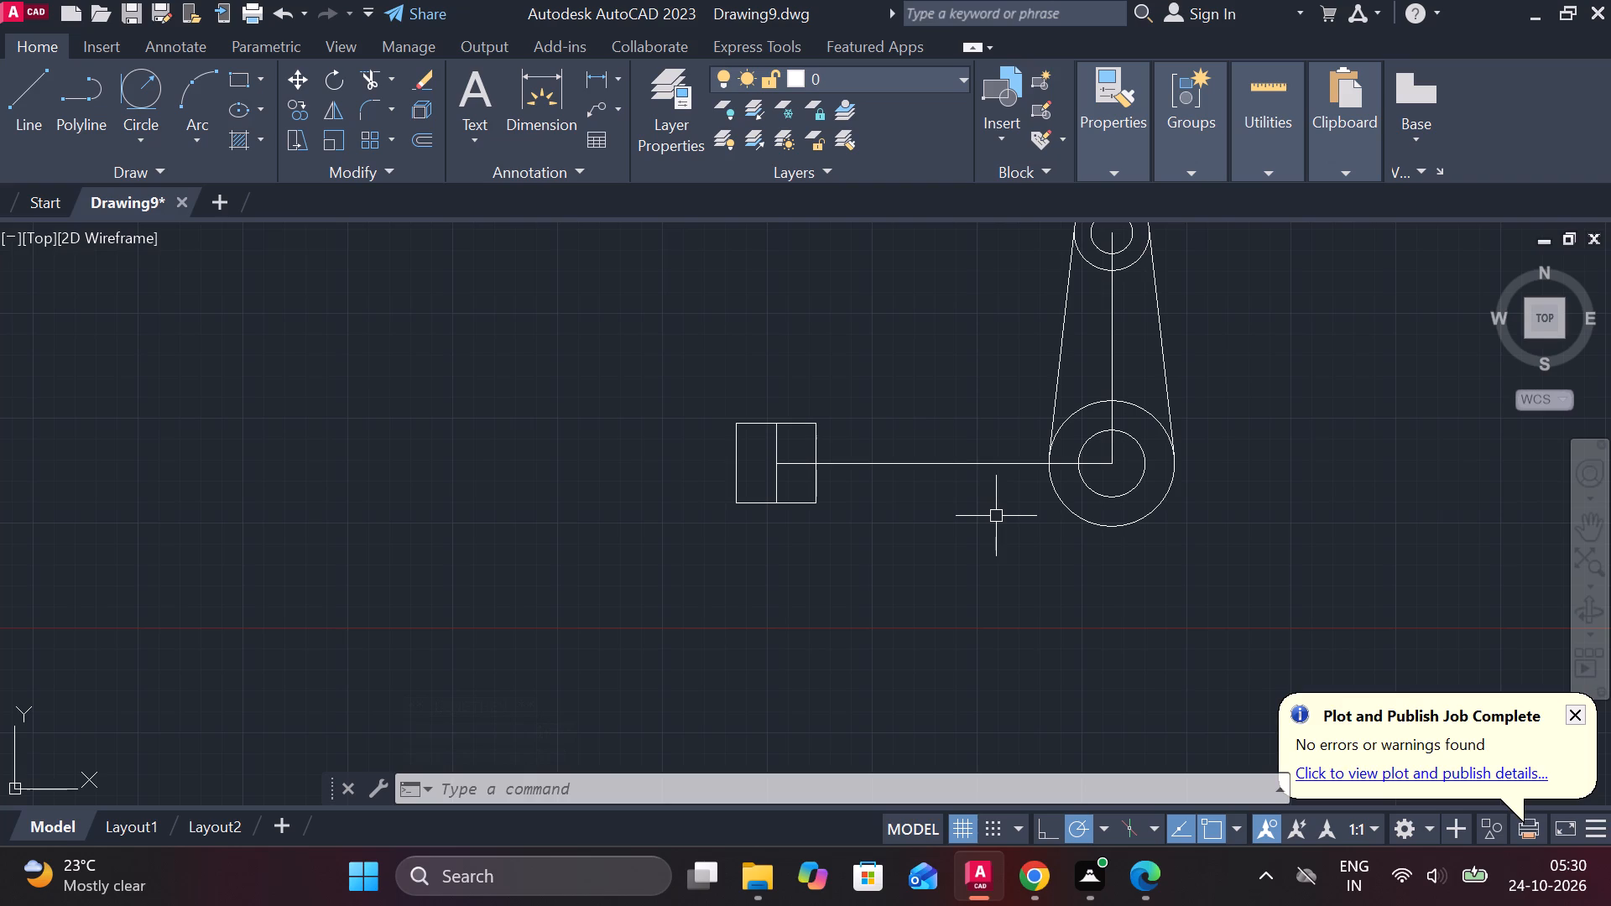
key(l)
key(Return)
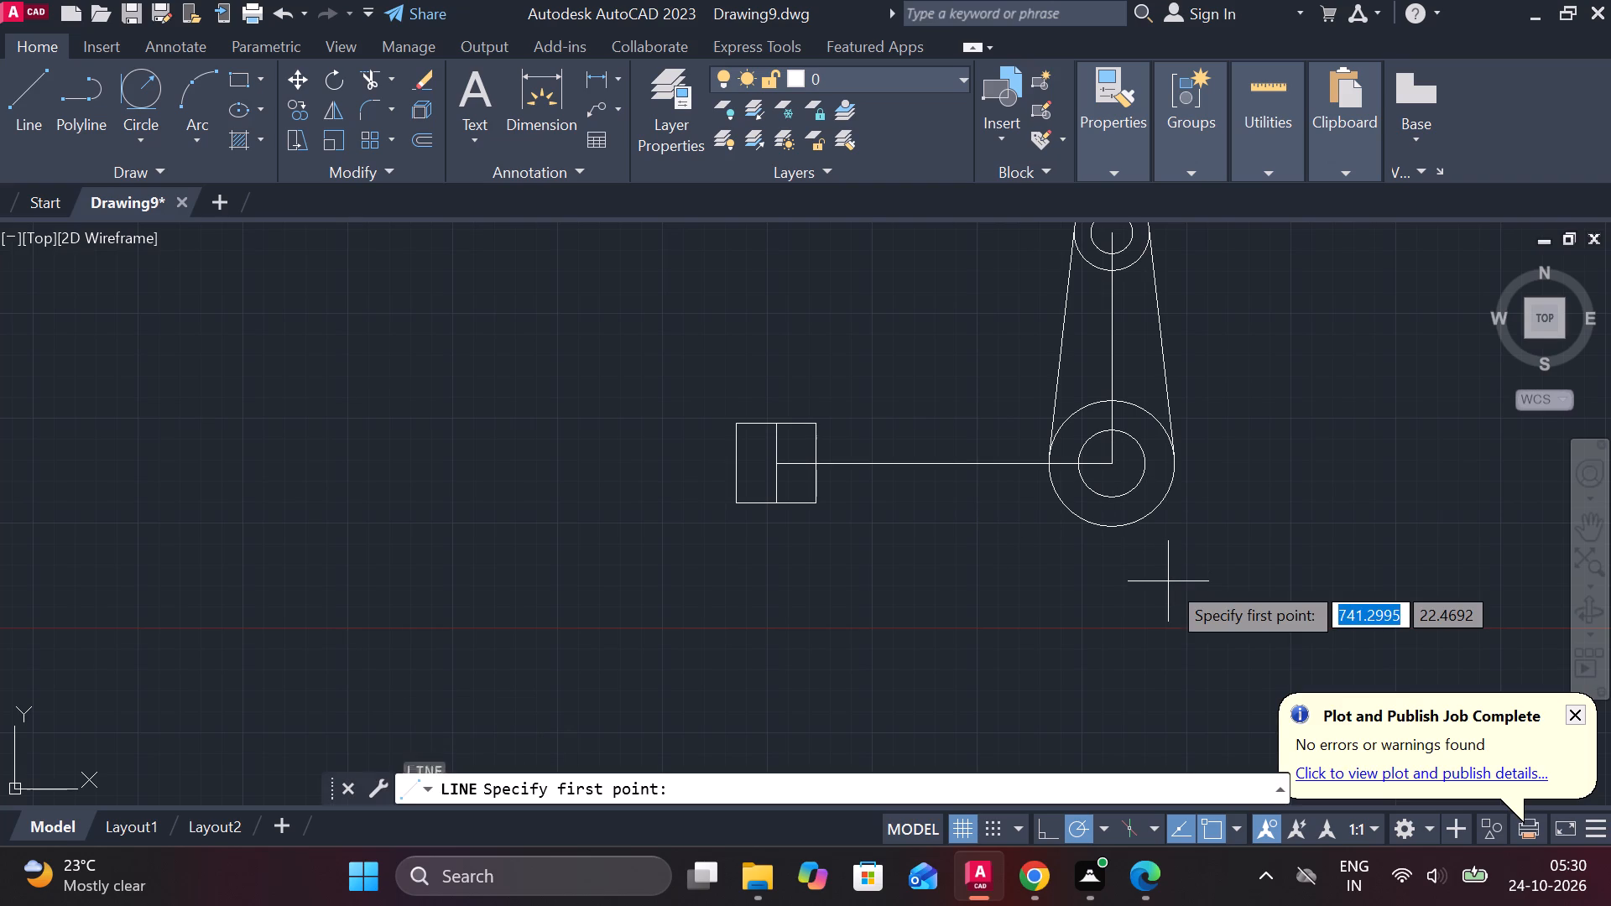
text(TAN)
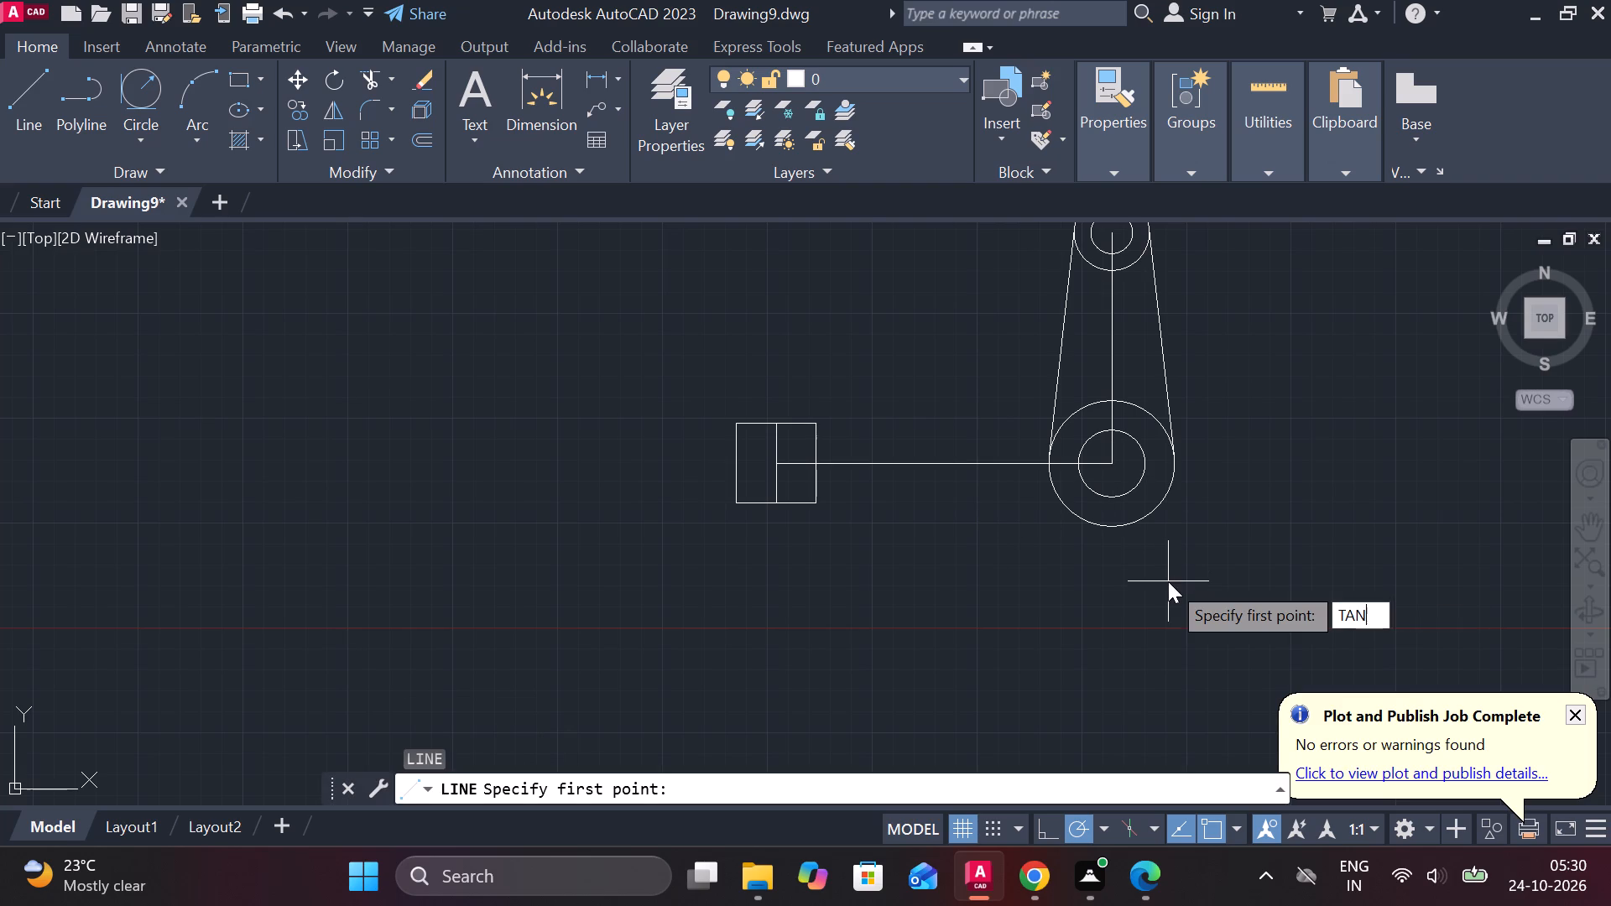
key(Return)
click(1102, 412)
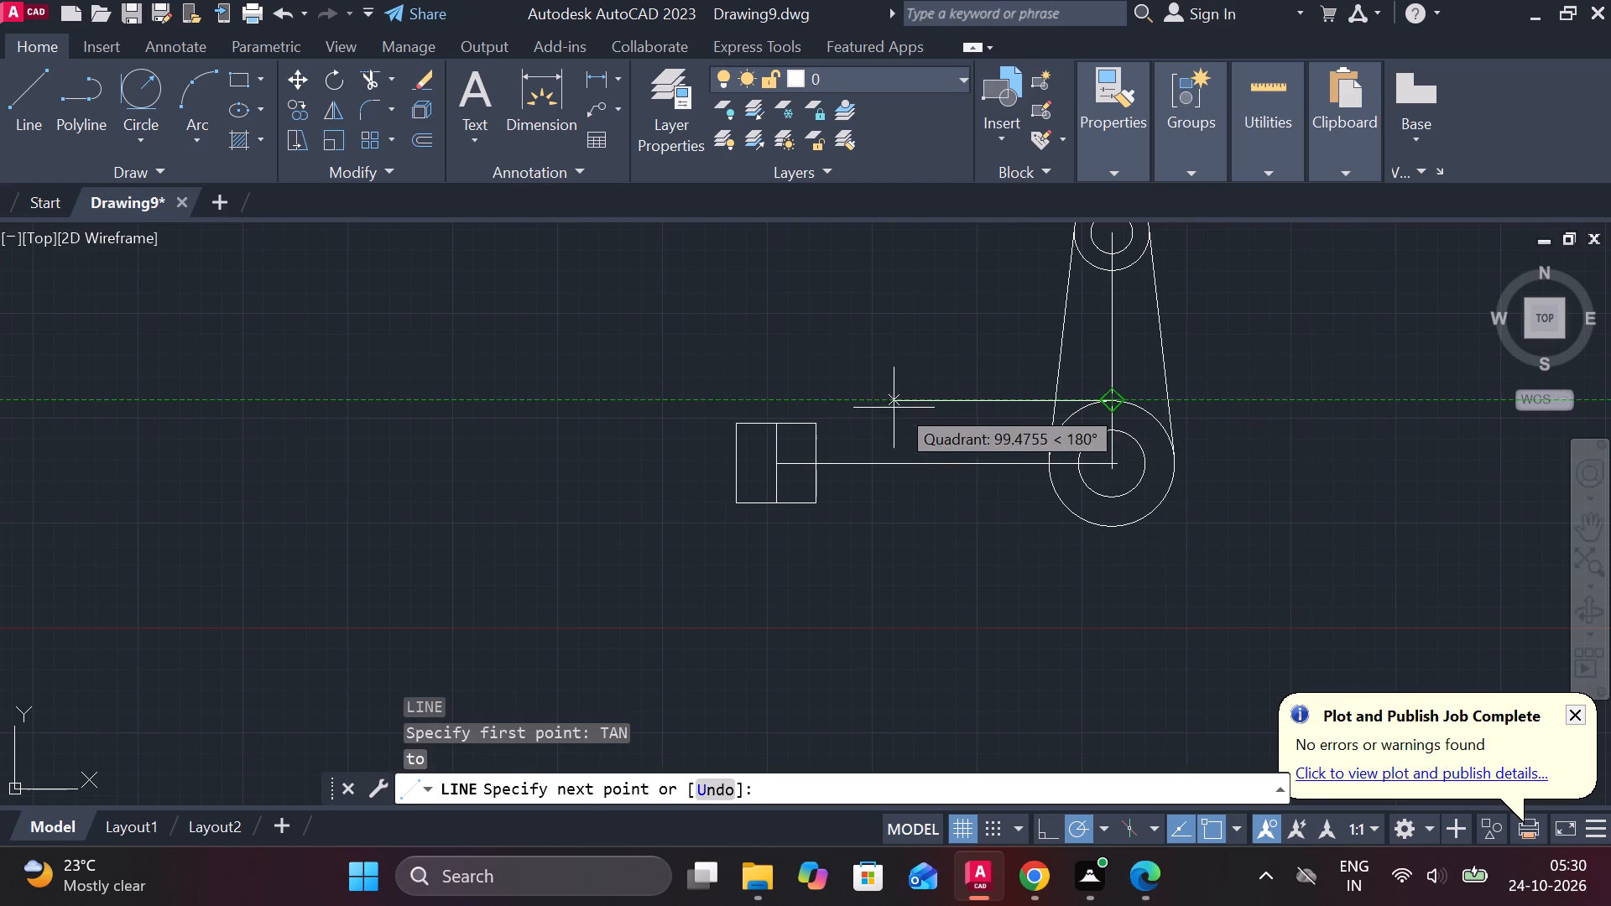
scroll(828, 435, up, 2)
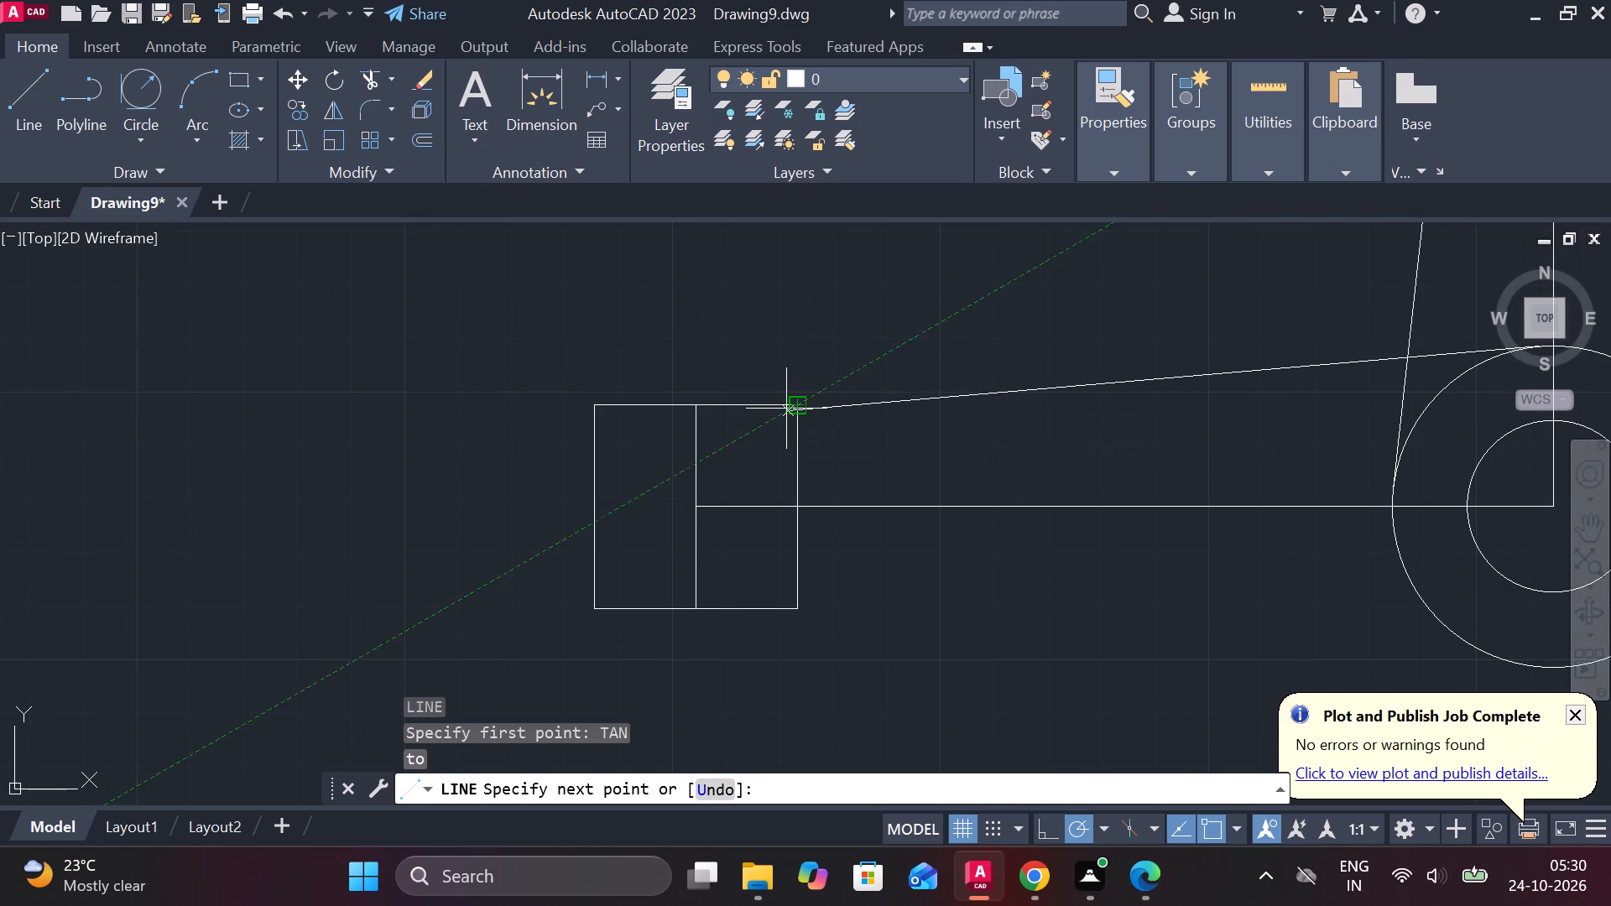
click(794, 409)
scroll(899, 412, down, 1)
key(Escape)
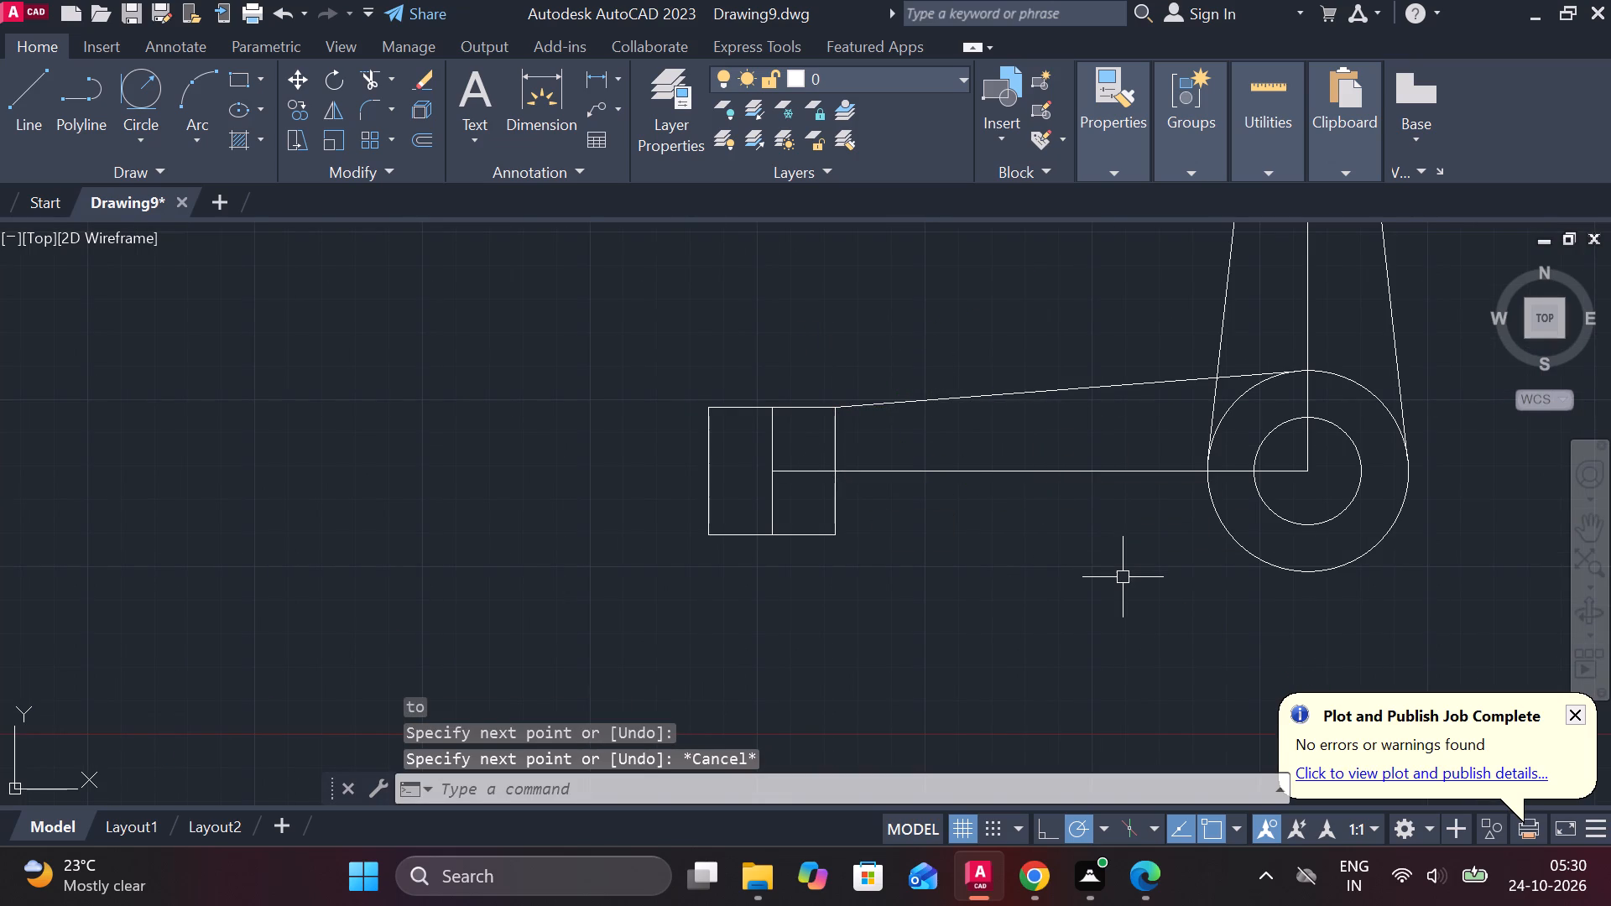
Draw a line tangent to the bottom of the 60 mm diameter circle, ending at the square's lower right corner.
key(l)
key(Return)
text(TAN)
key(space)
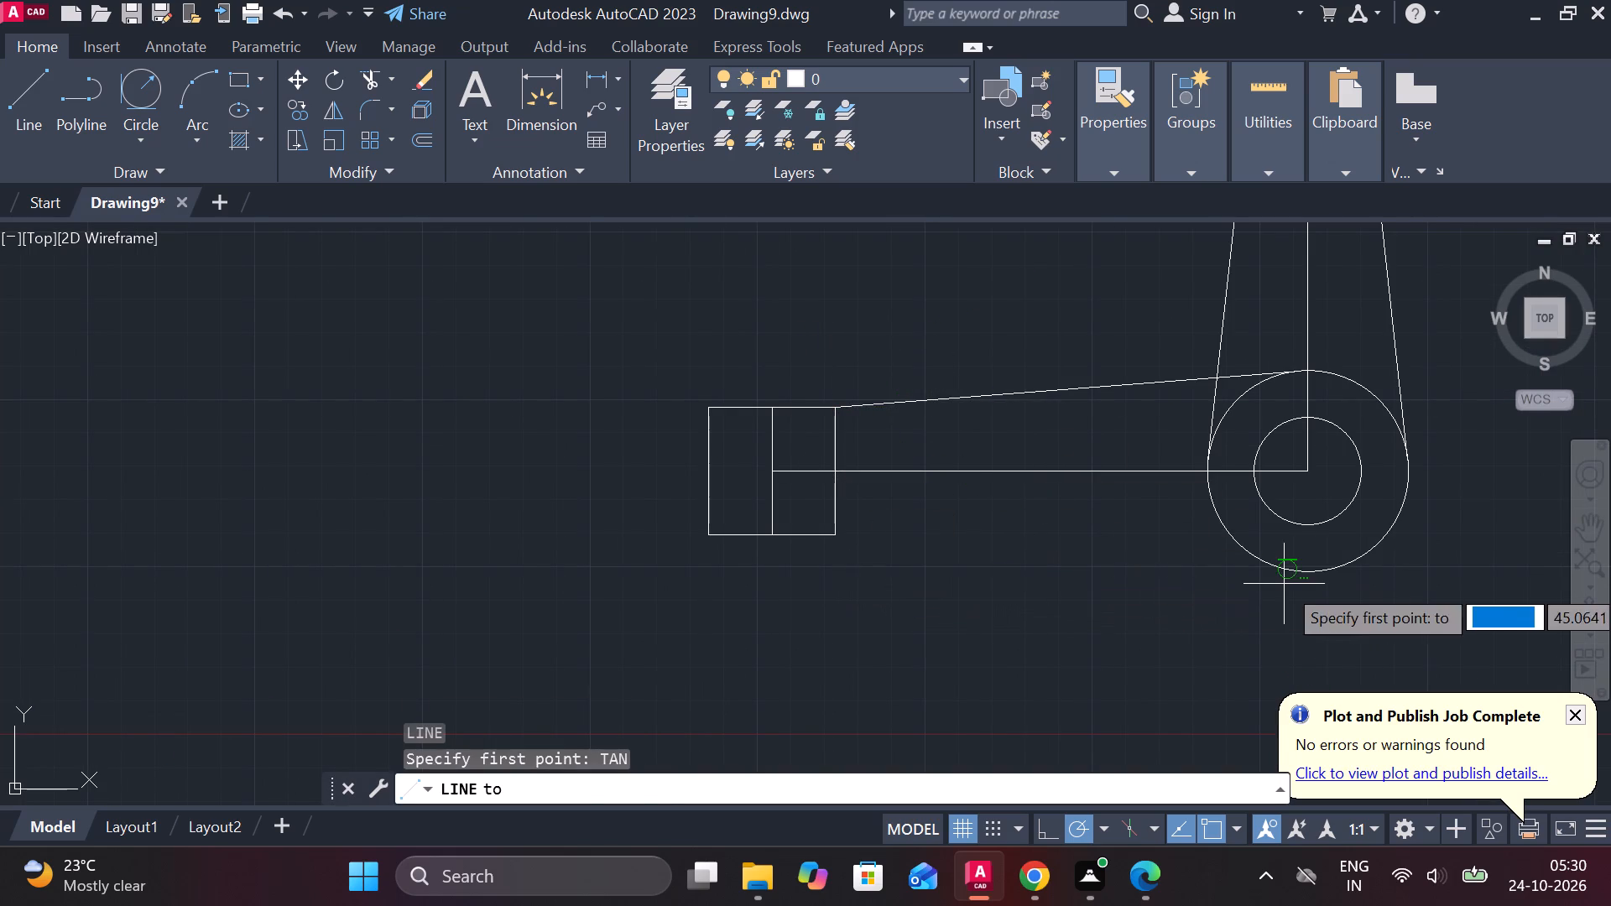
click(1283, 584)
click(831, 531)
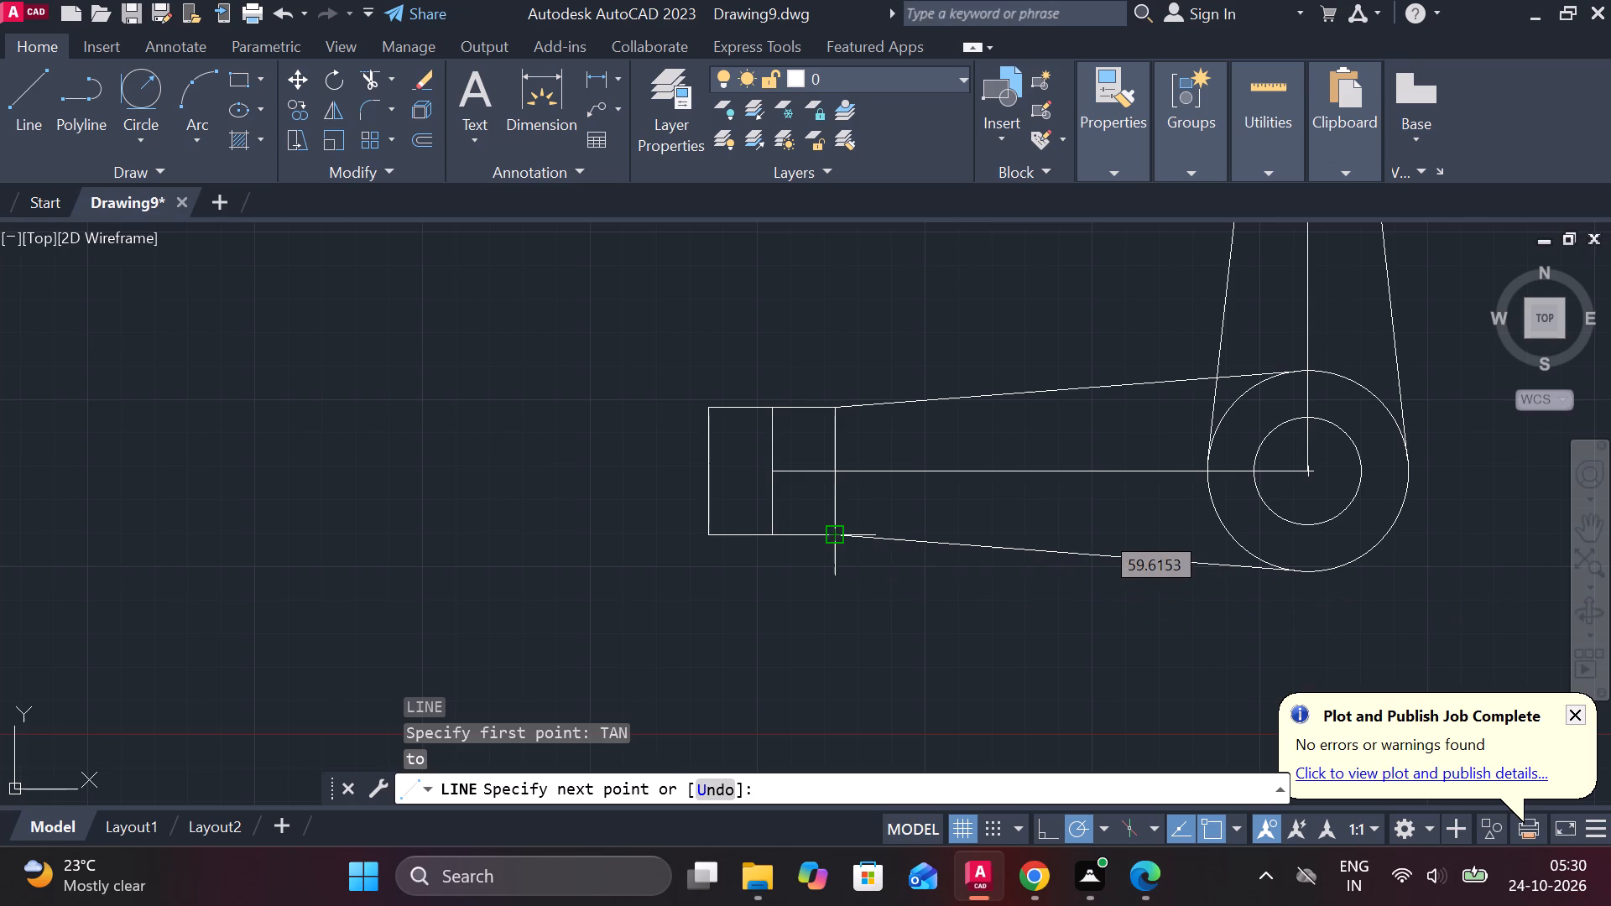
scroll(1038, 608, down, 1)
key(Escape)
Lengthen the arm's horizontal centre line to the left, past the square's left side.
middle_click(1054, 616)
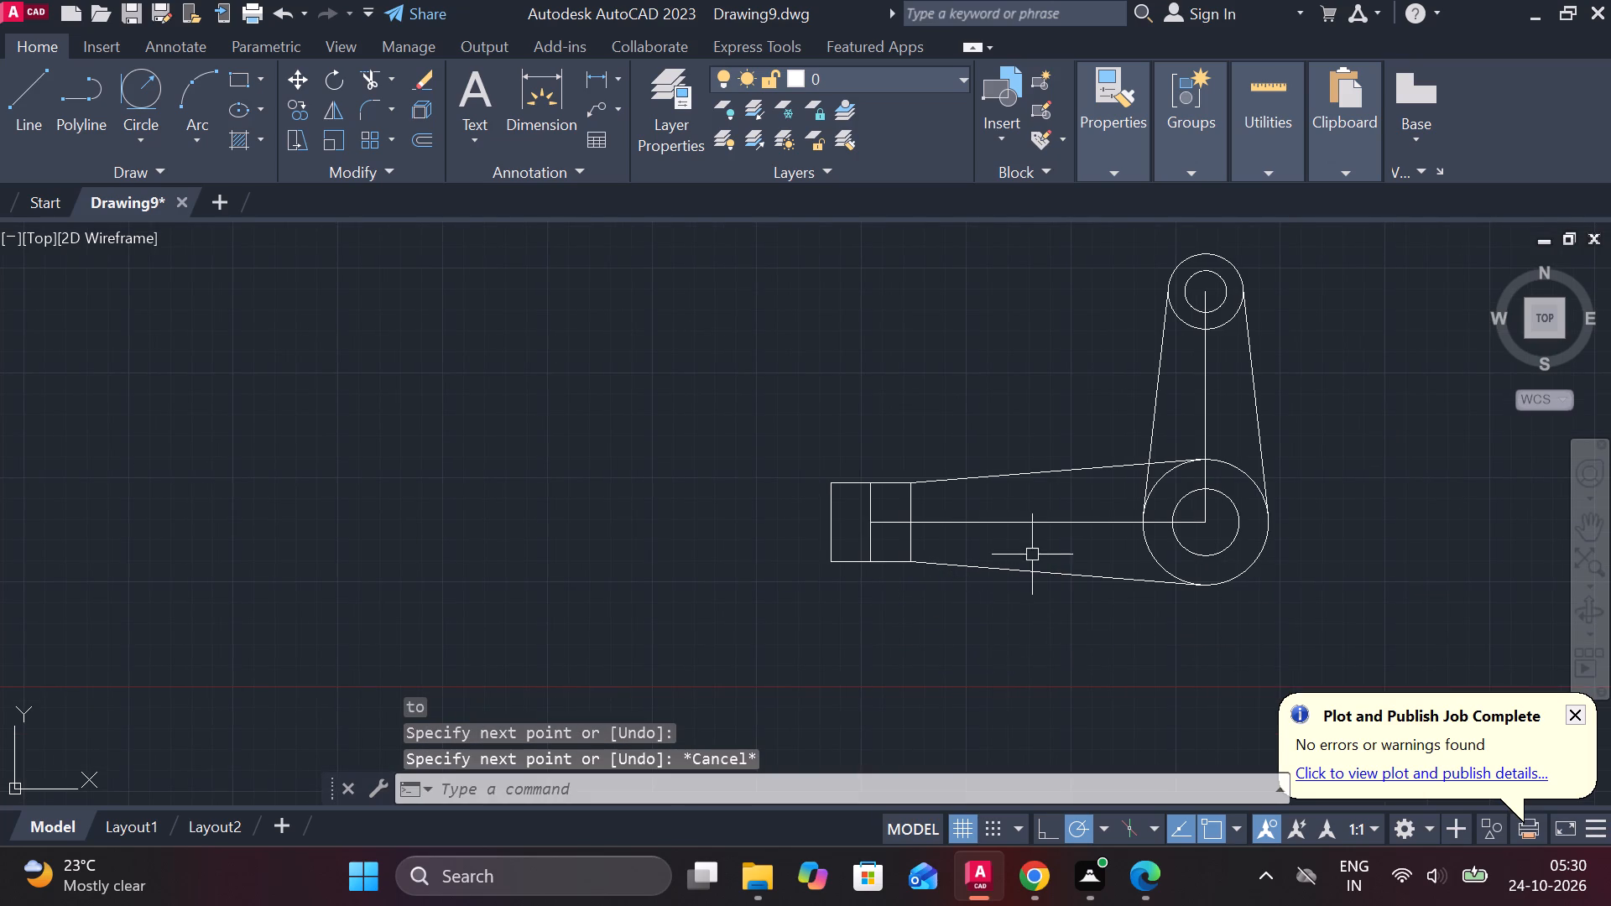
middle_drag(1036, 570, 950, 570)
click(903, 522)
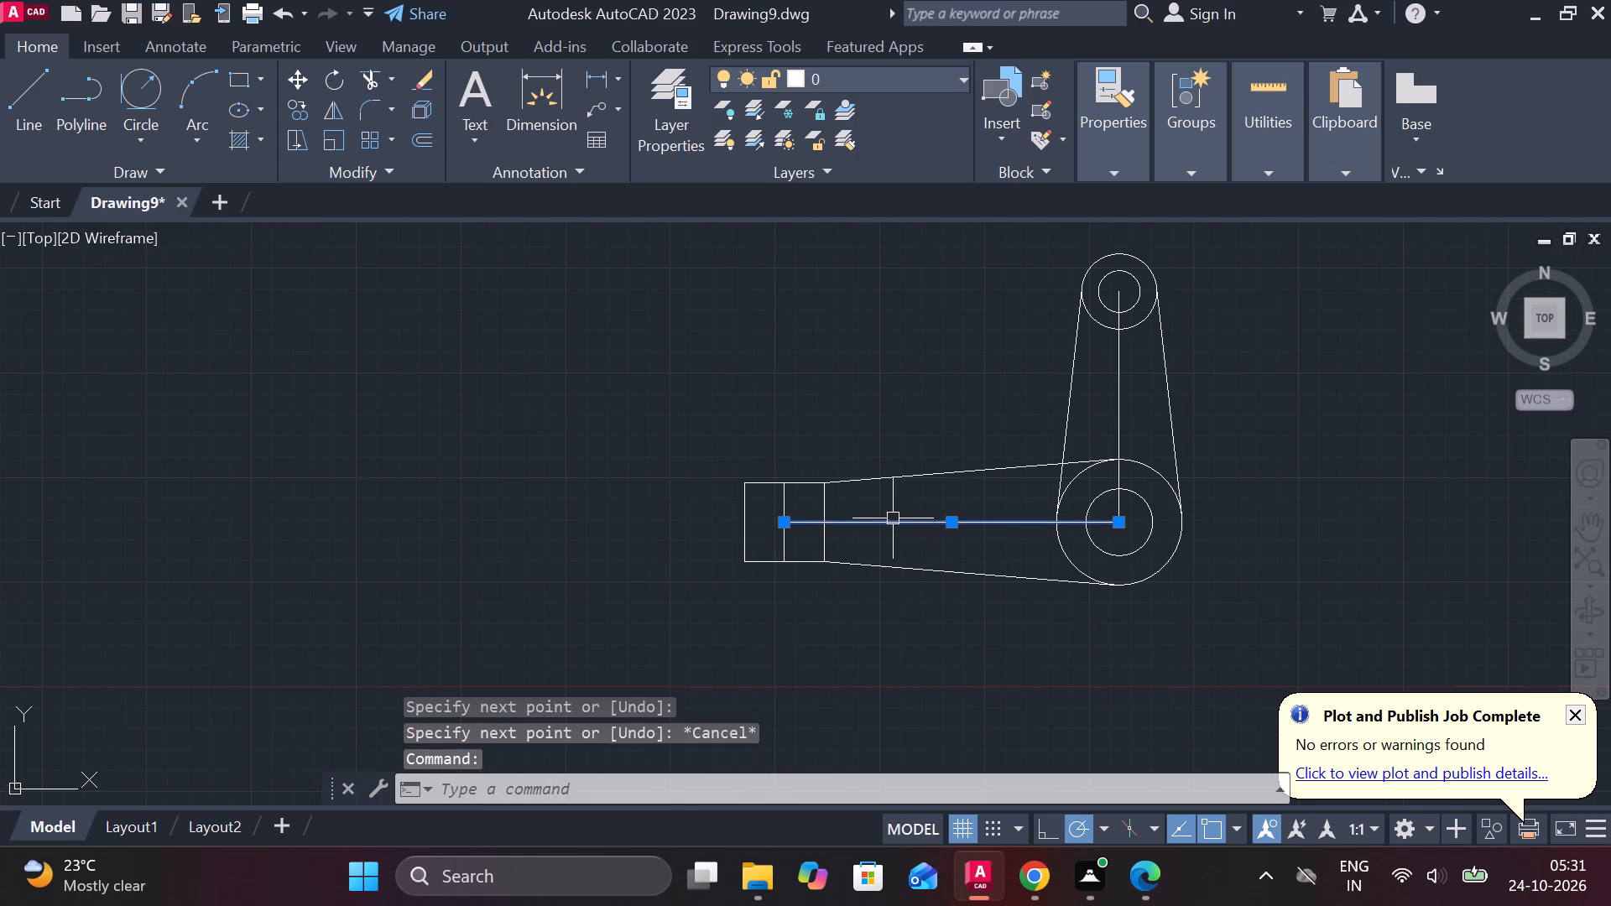
click(867, 588)
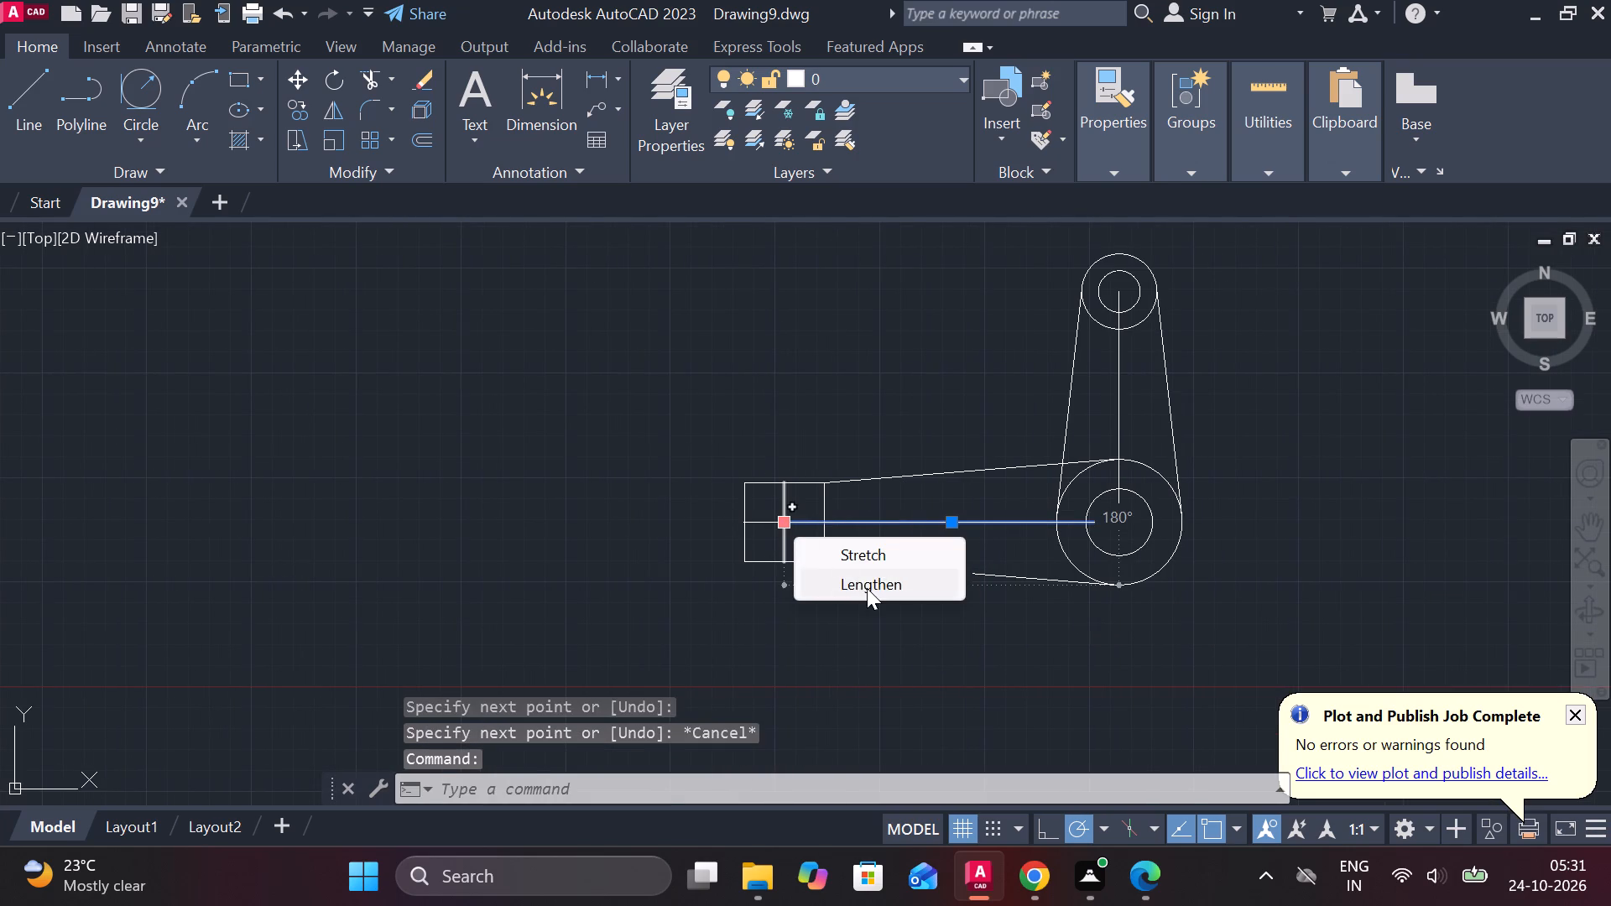
click(712, 559)
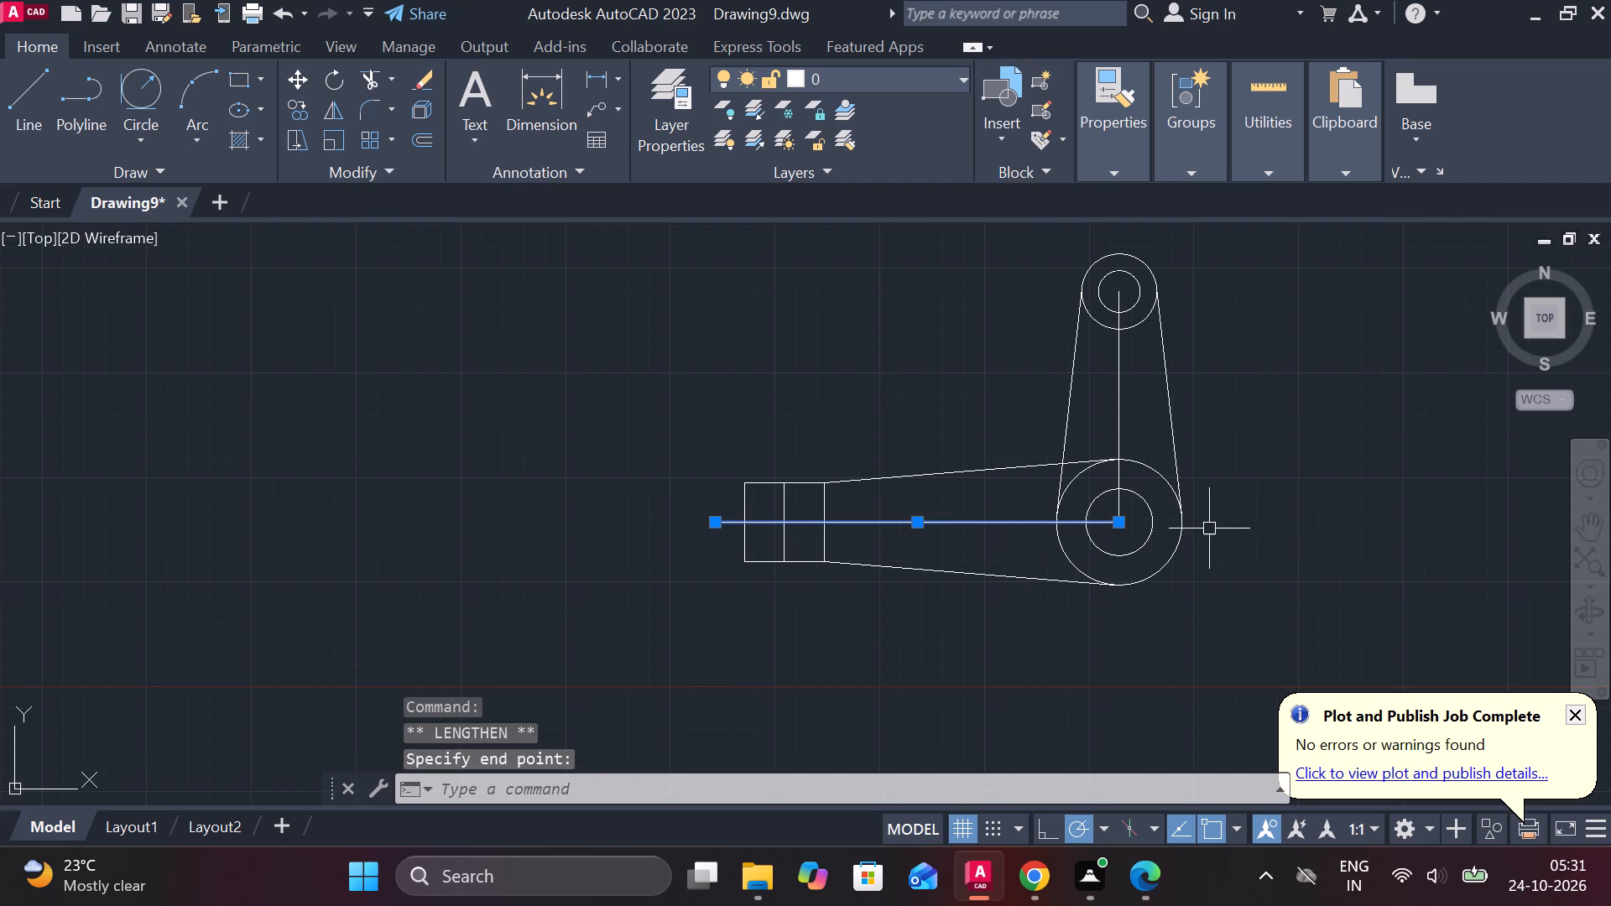
middle_drag(1219, 511, 1106, 623)
key(Escape)
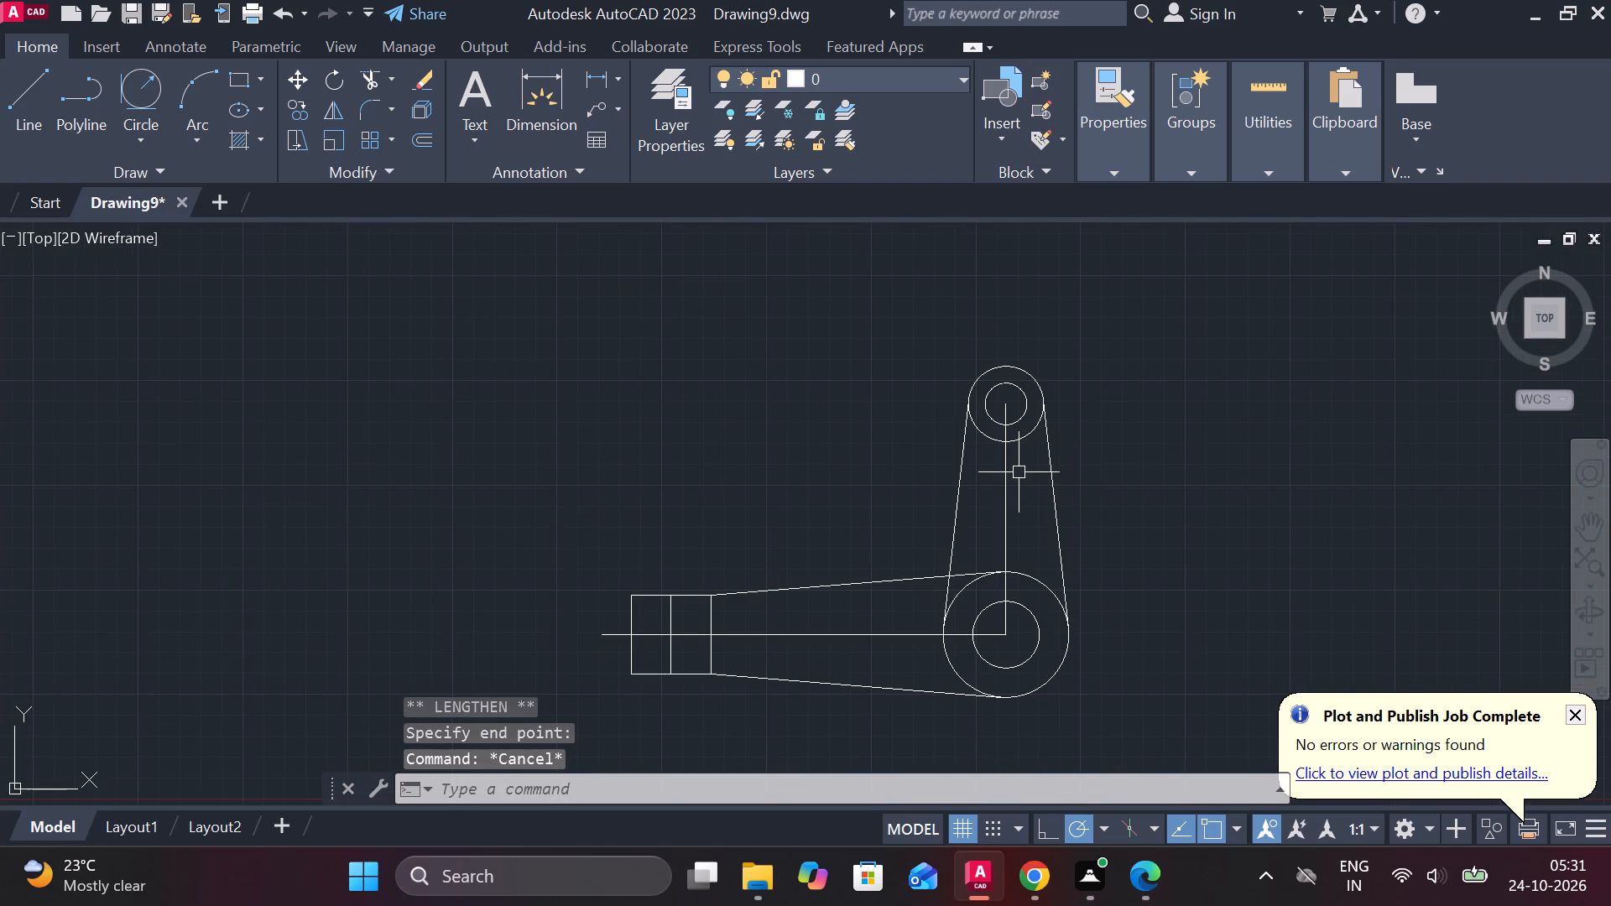
Lengthen the vertical centre line upward past the outer circle of the upper boss.
click(1000, 466)
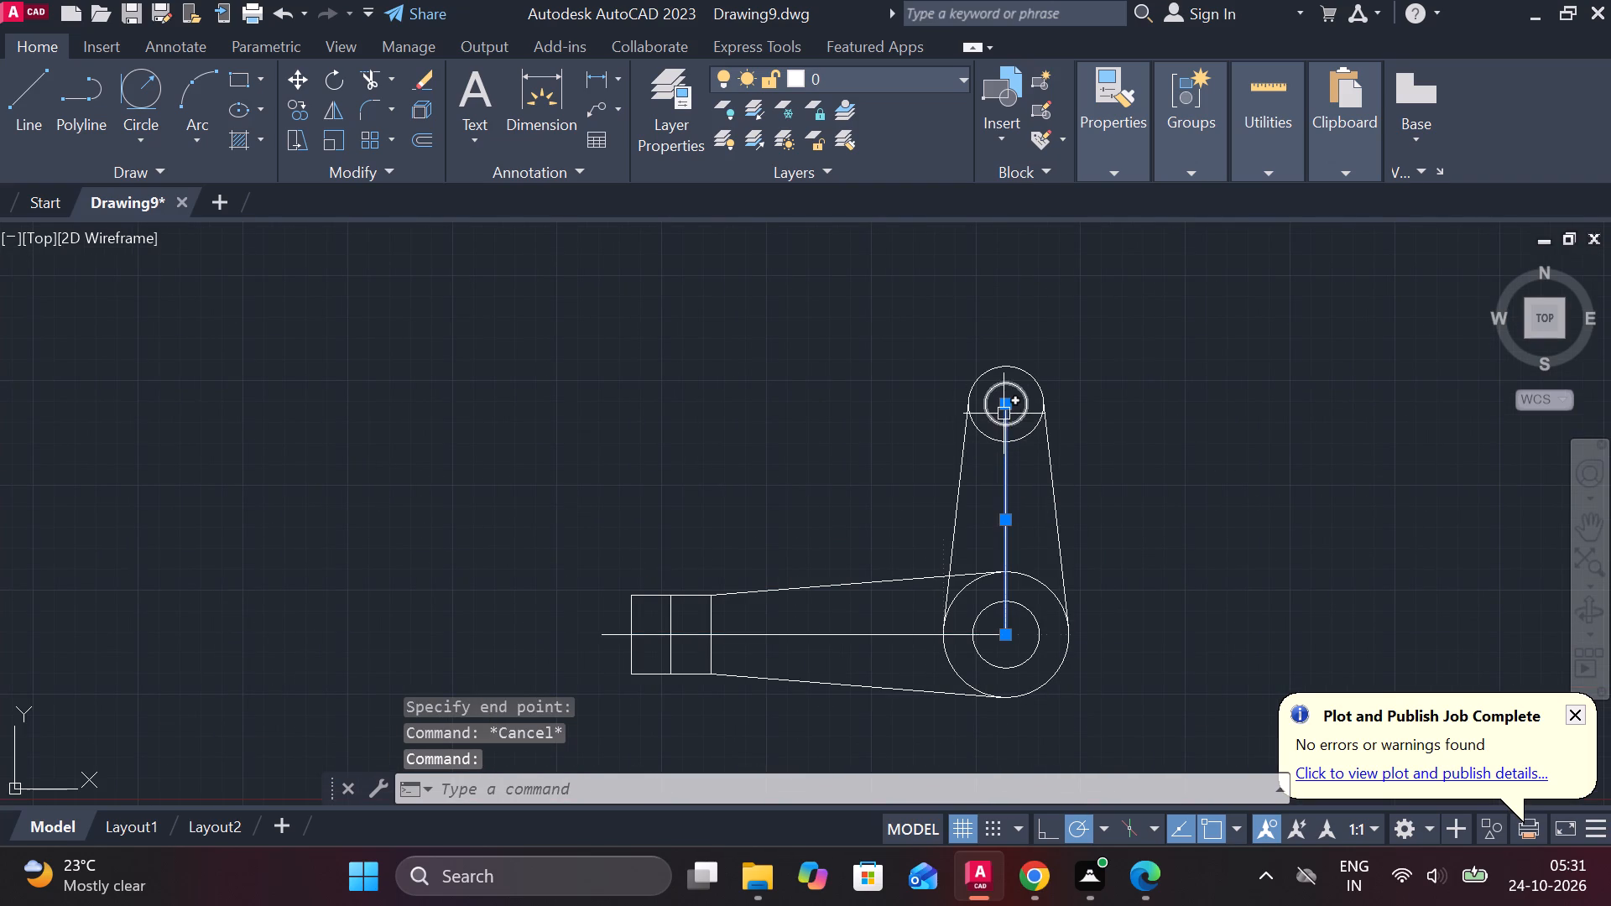
click(1058, 459)
click(1036, 332)
key(Escape)
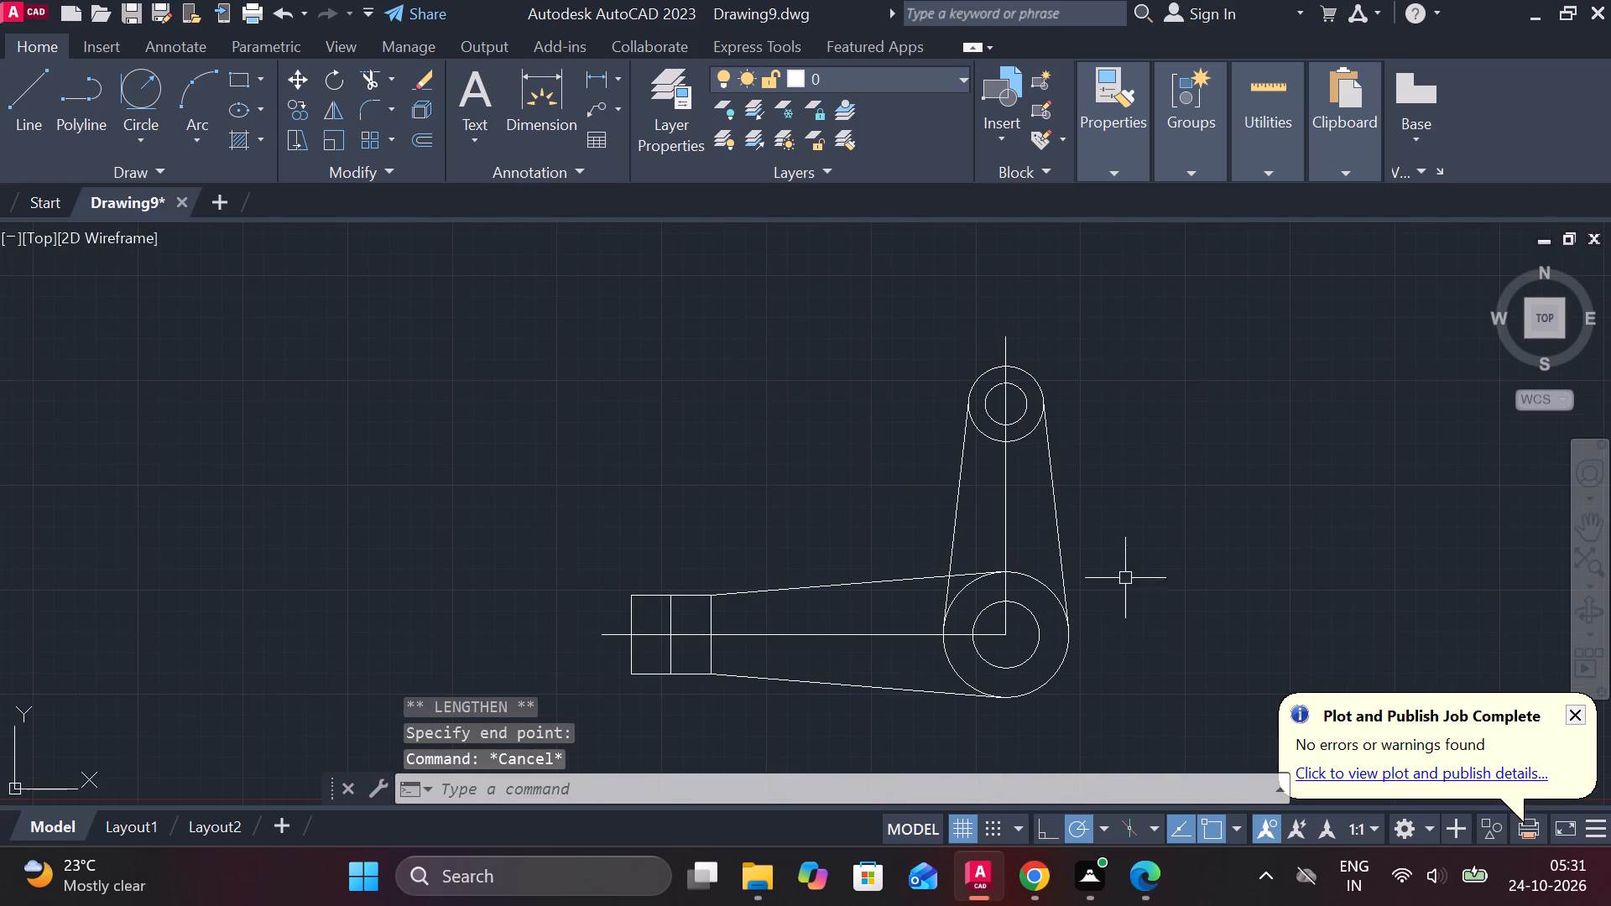
Lengthen the horizontal centre line to the right, past the 60 mm diameter circle.
middle_drag(1122, 596, 1090, 497)
scroll(988, 537, up, 2)
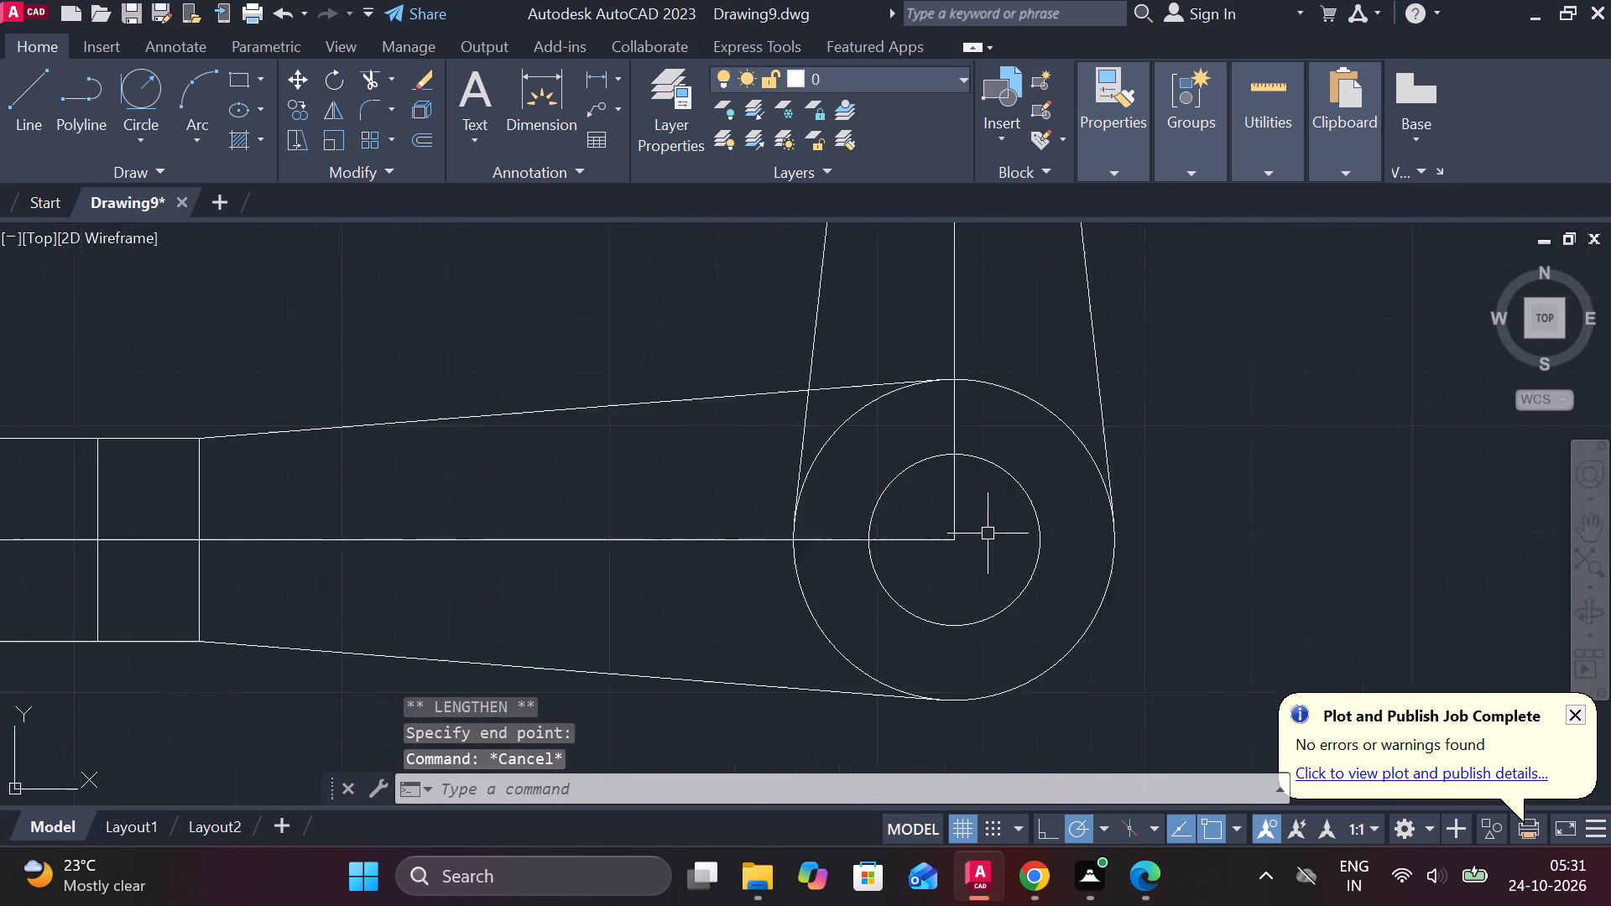
click(935, 541)
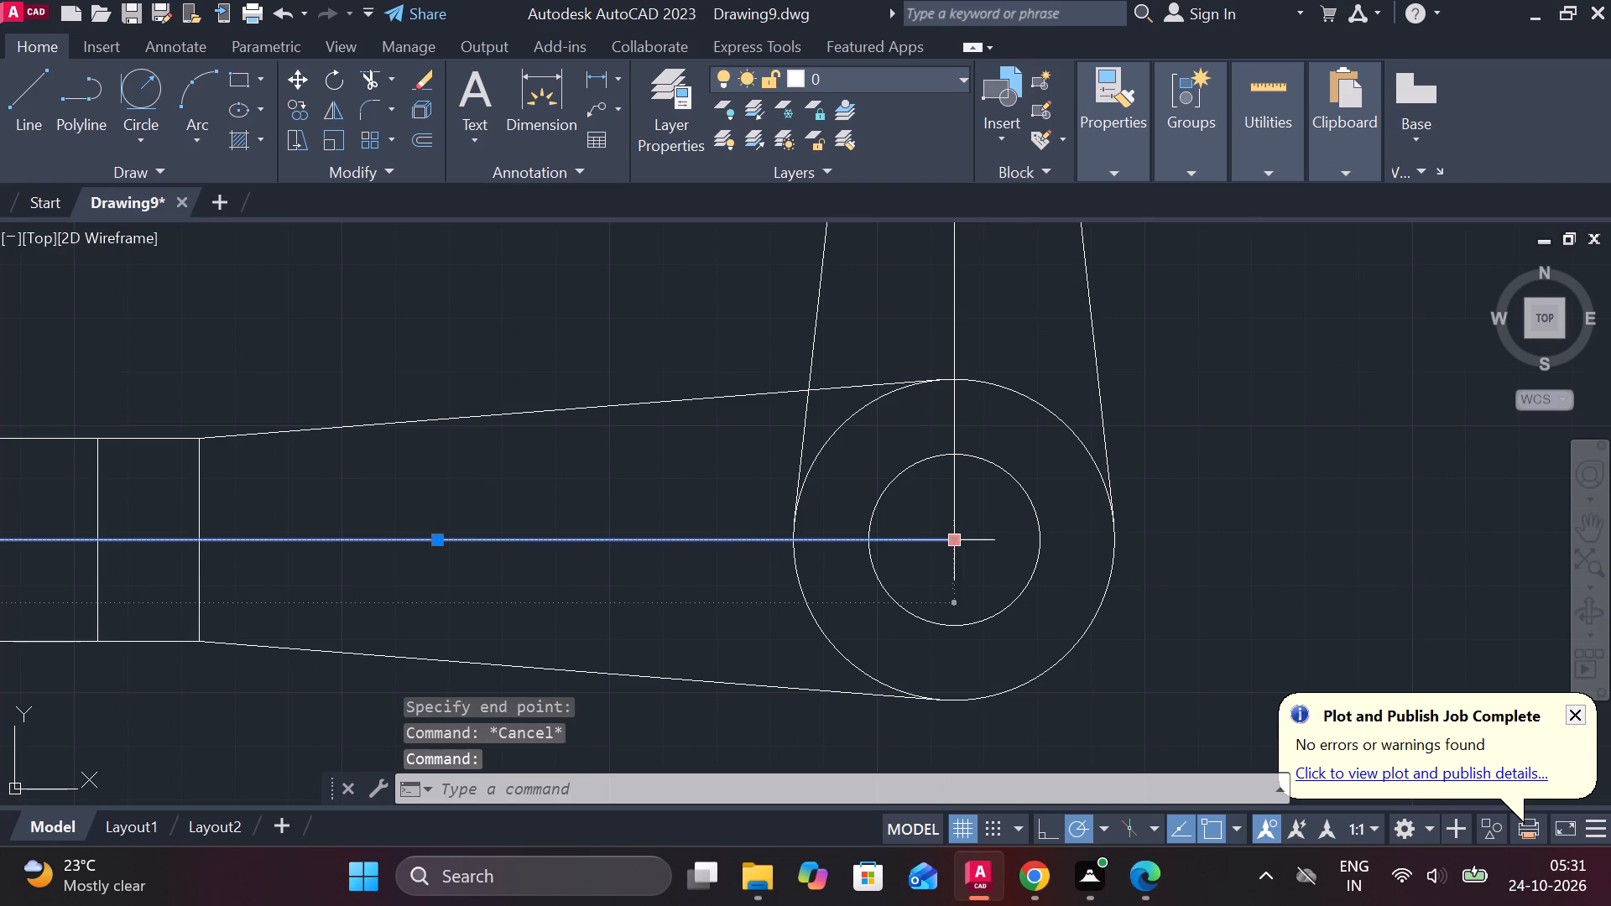
click(1025, 612)
click(1191, 586)
key(Escape)
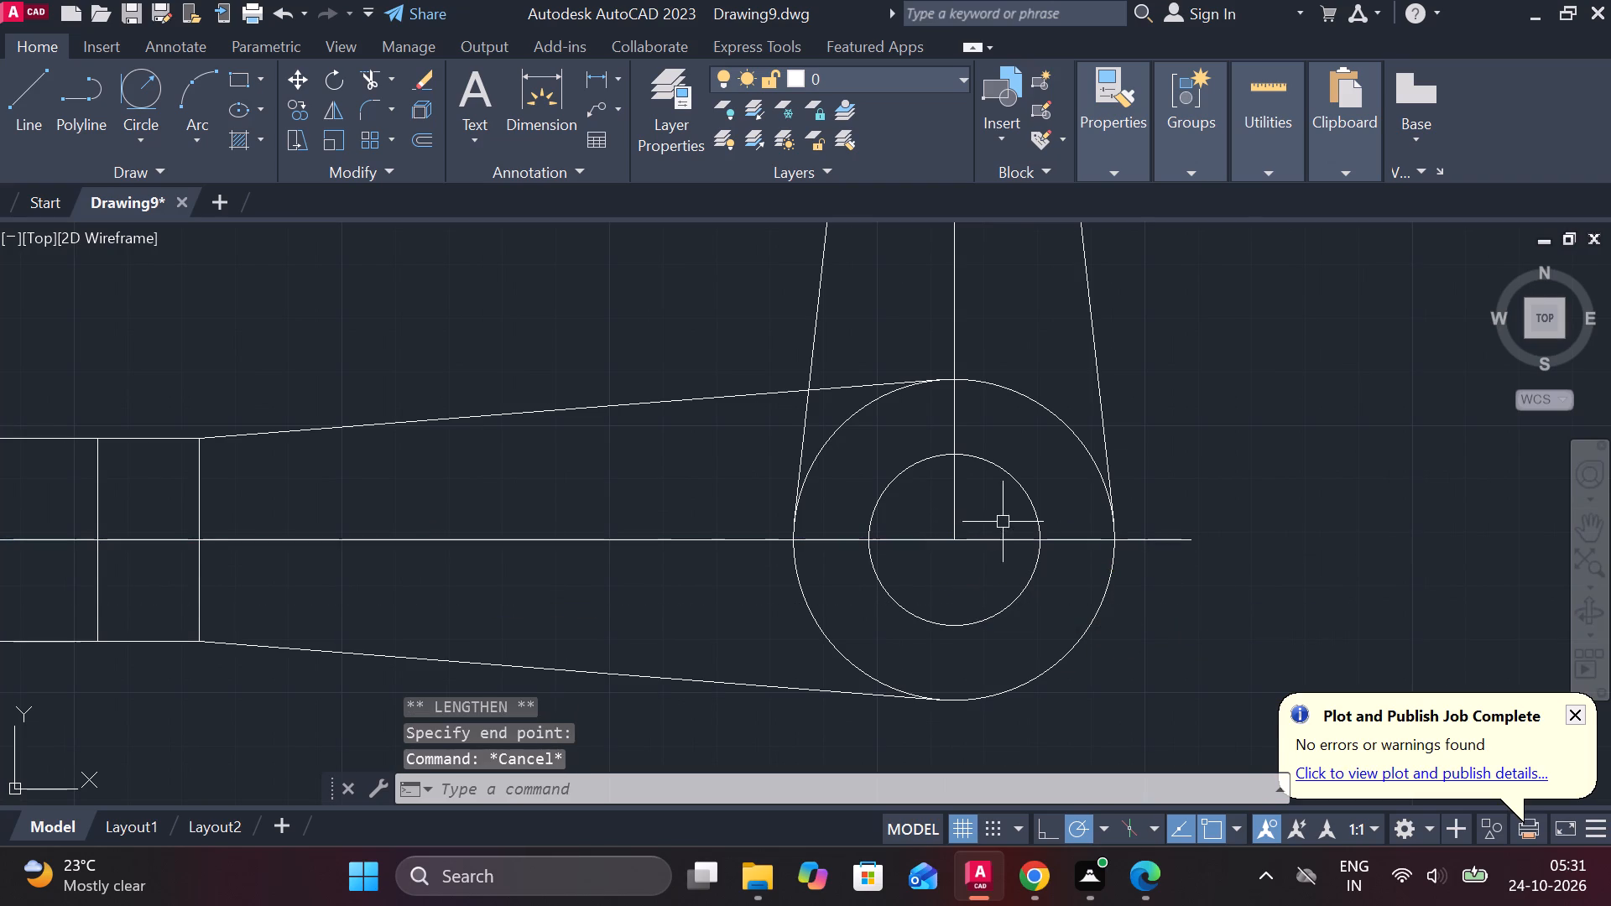
Lengthen the vertical centre line downward, past the bottom of the 60 mm diameter circle.
click(957, 497)
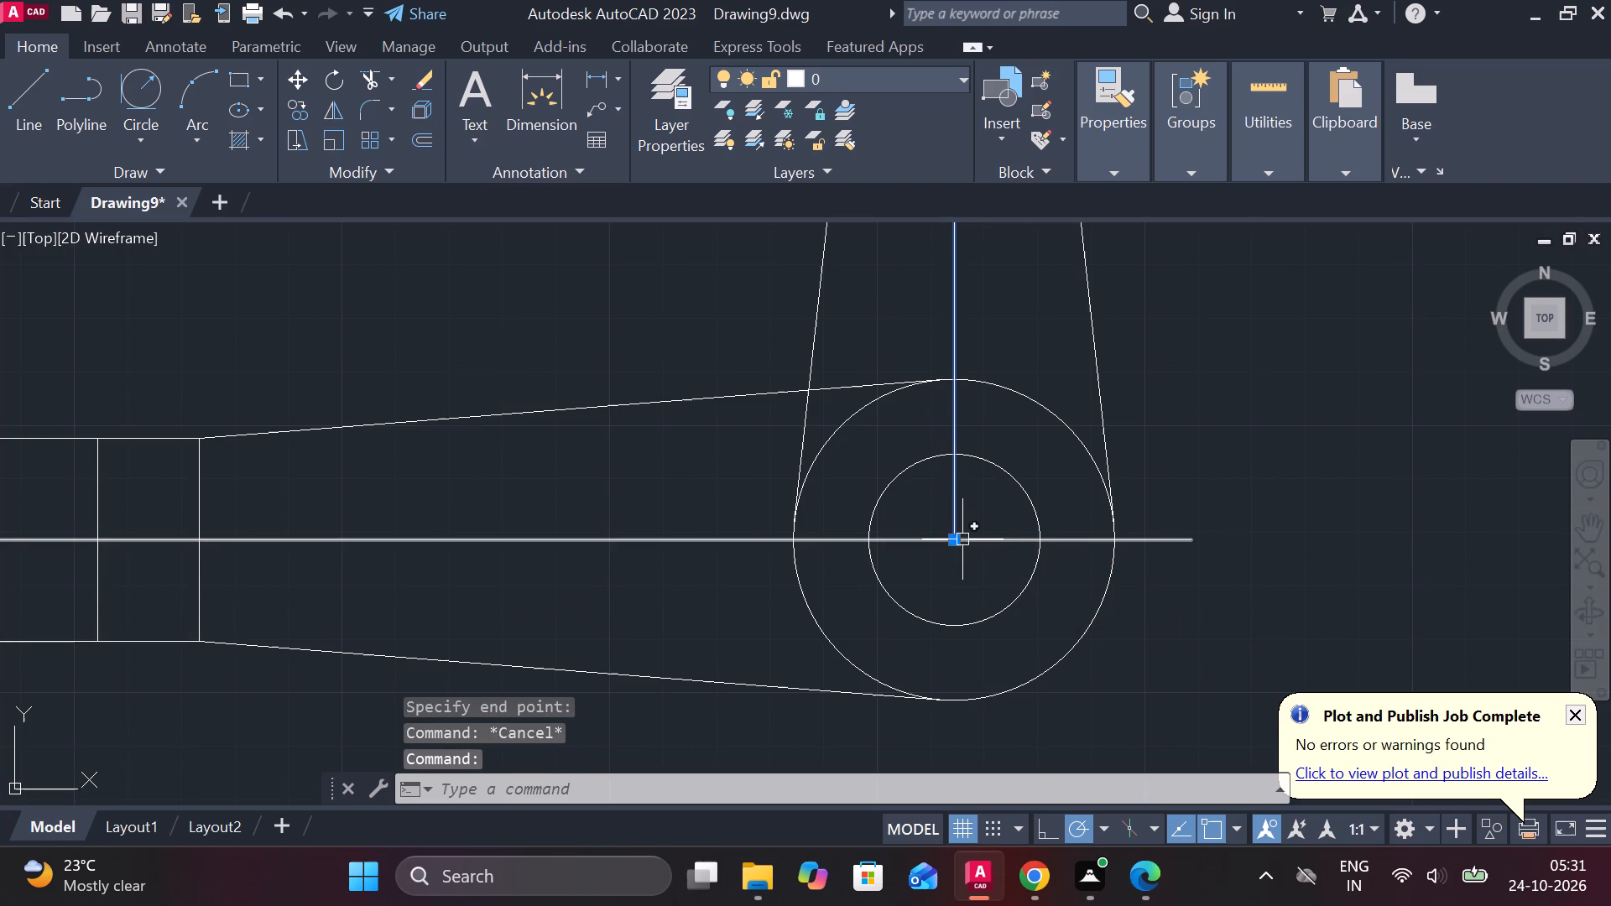
click(993, 612)
middle_drag(995, 613, 1014, 495)
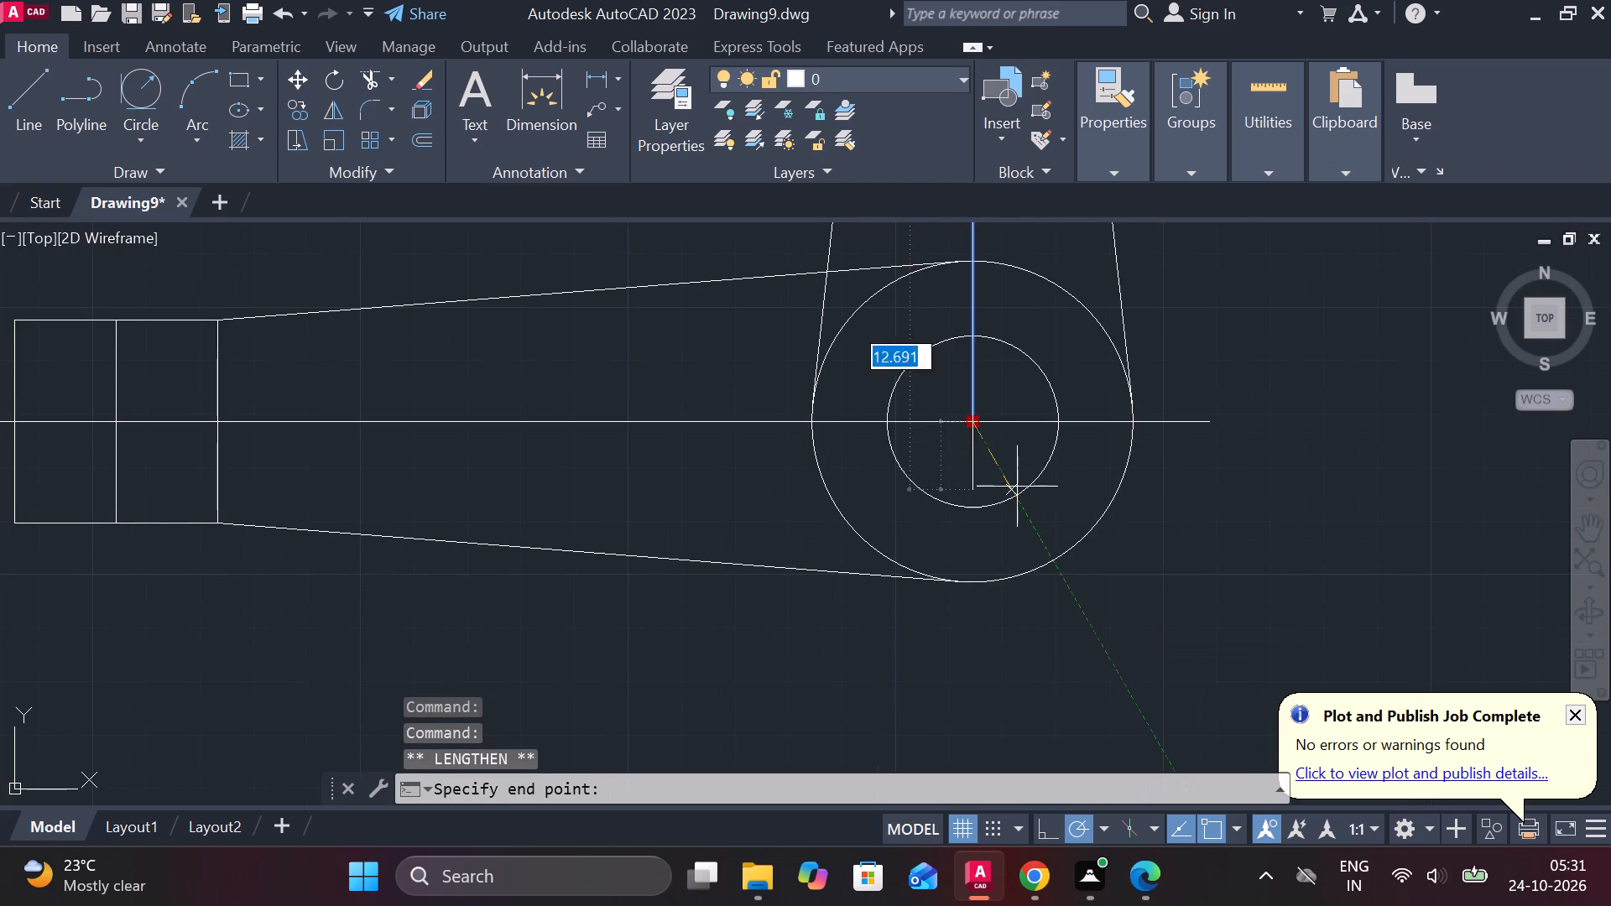
click(1004, 666)
key(Escape)
scroll(1093, 614, down, 3)
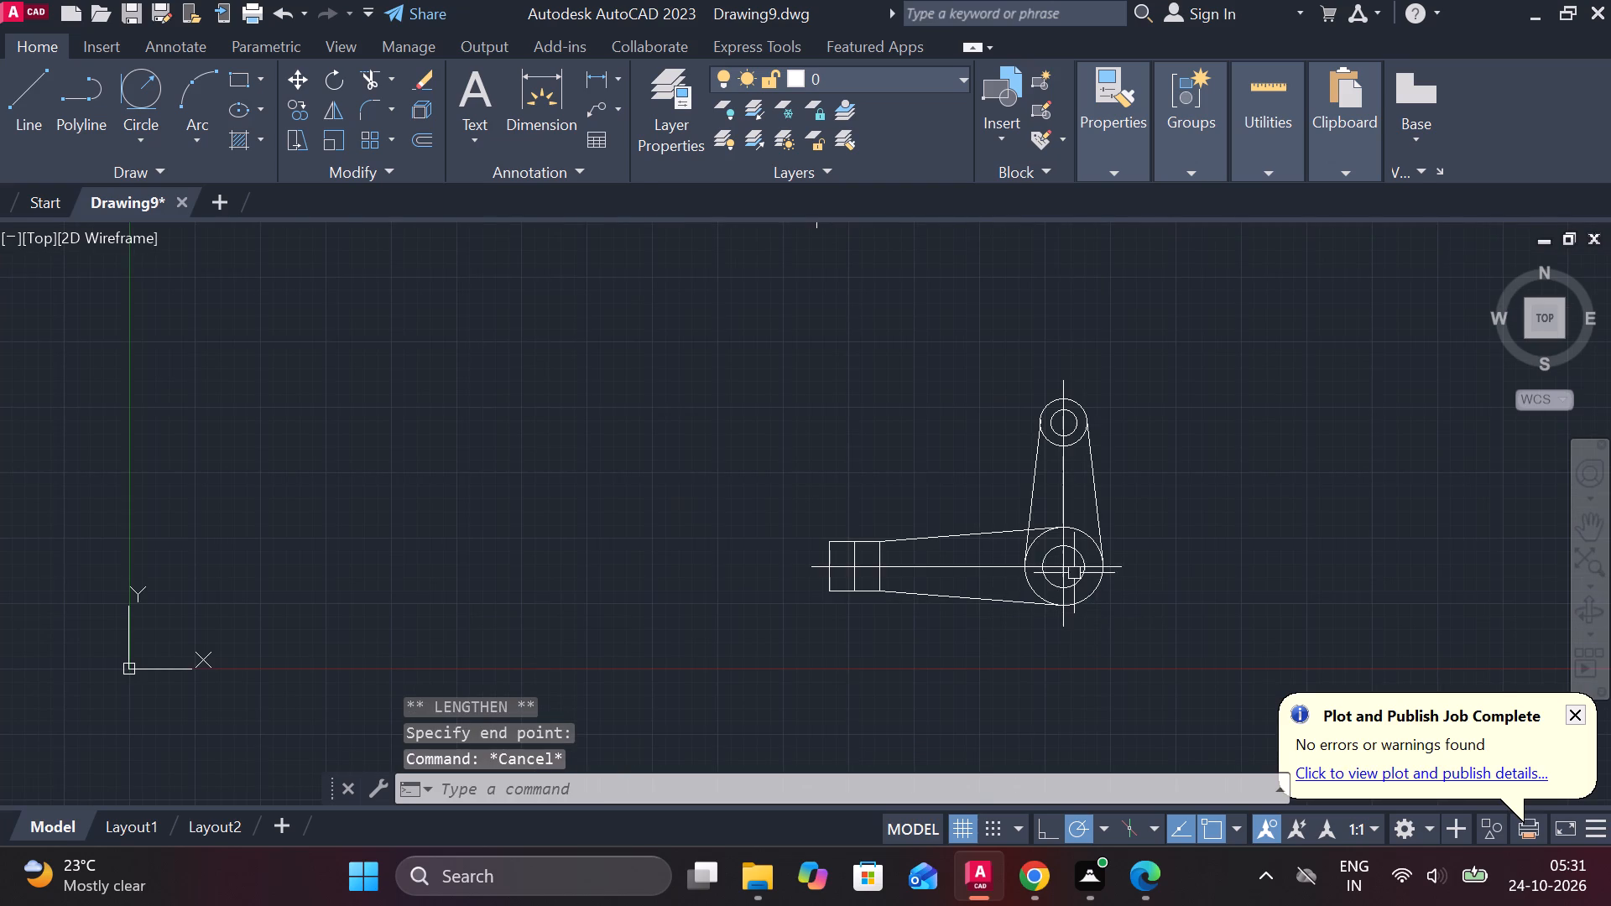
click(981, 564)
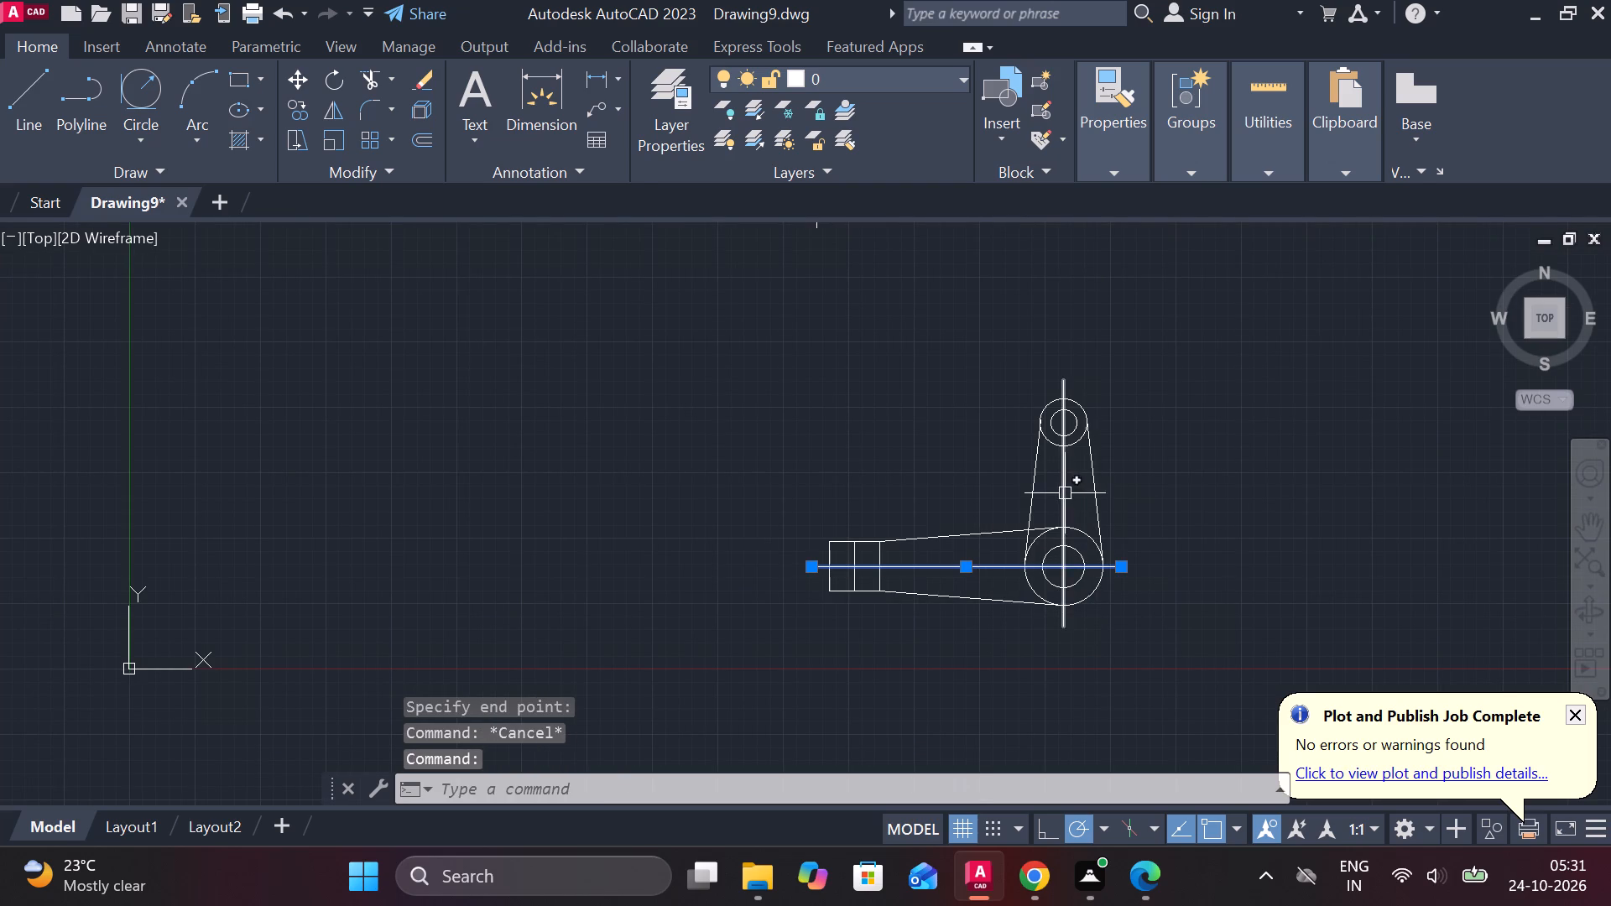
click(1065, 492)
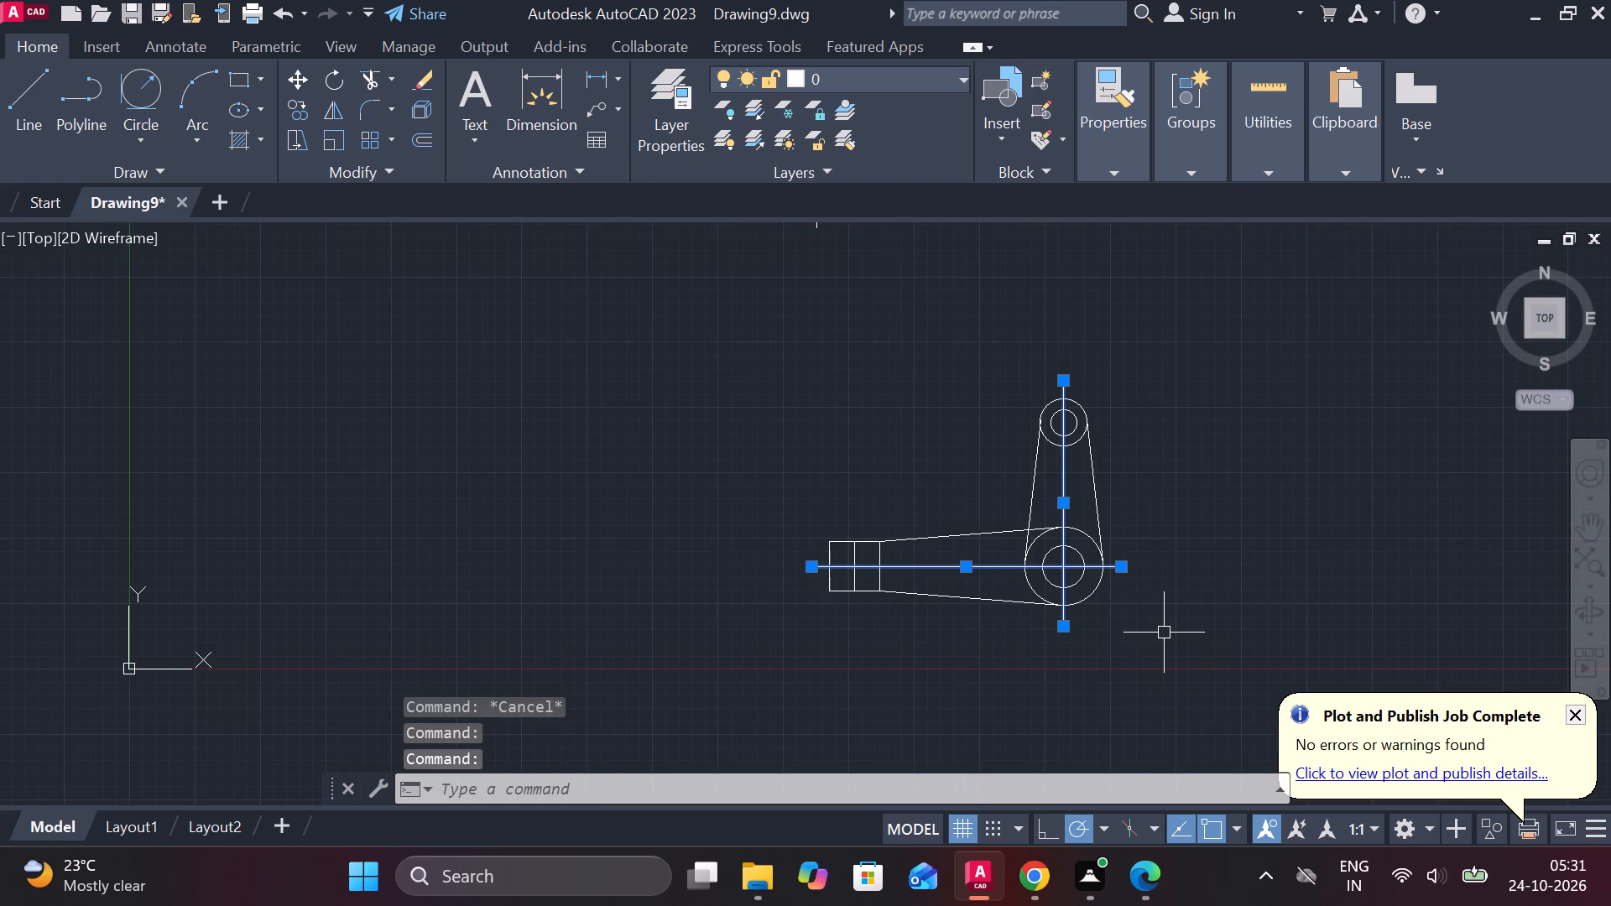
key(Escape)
Lengthen the vertical centre line much further down, leaving room for a second view beneath the 60 mm diameter circle.
middle_drag(1141, 639, 1147, 565)
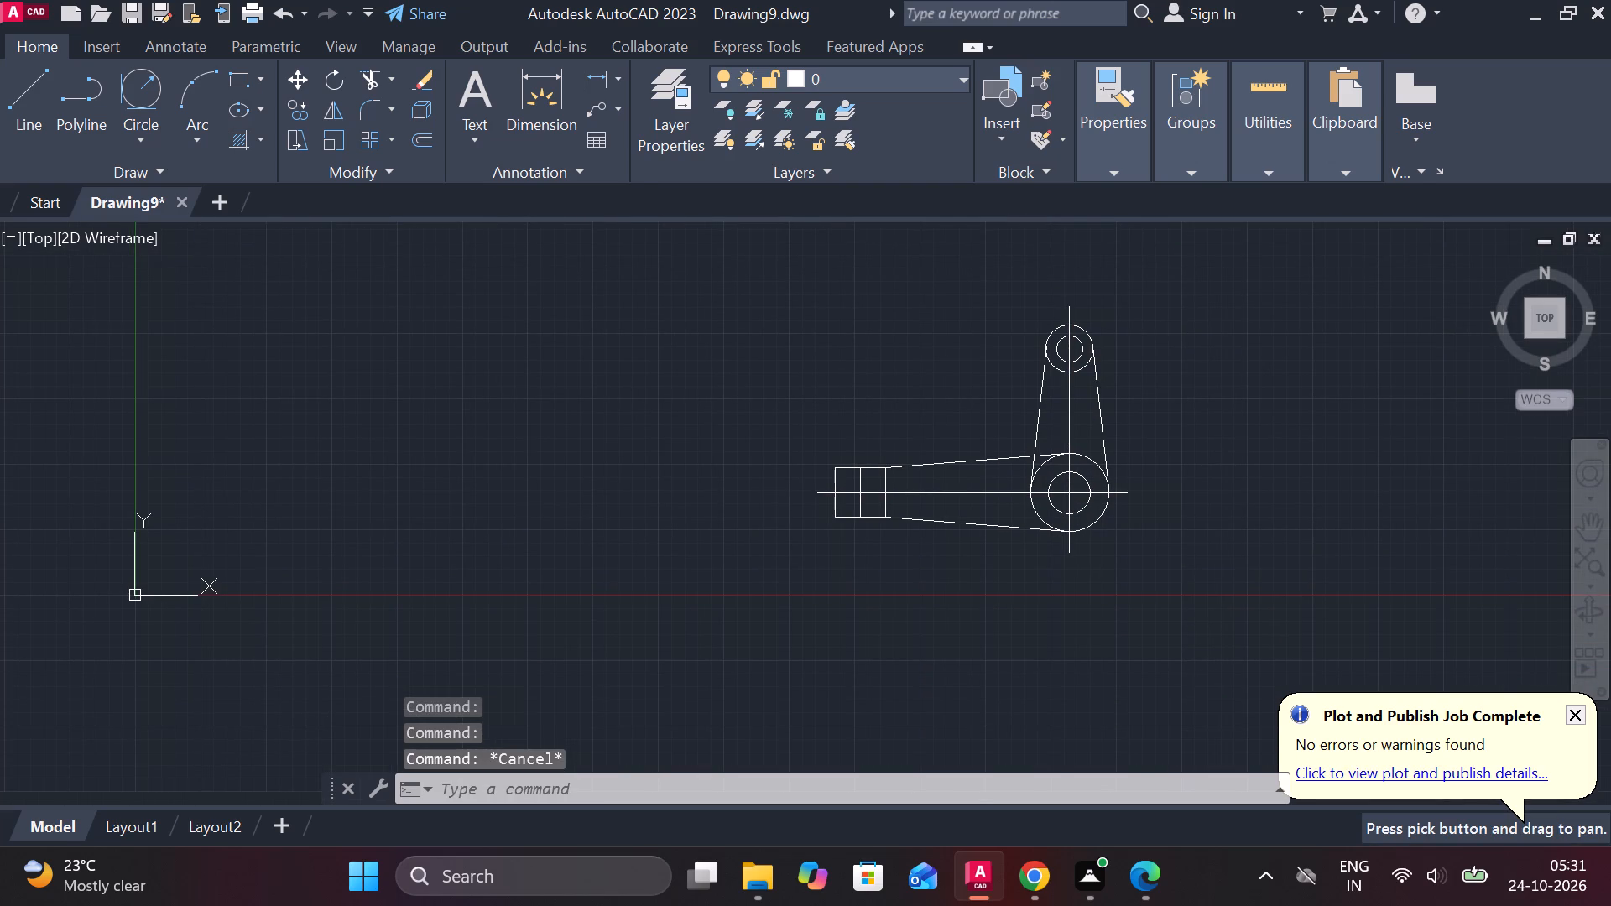
scroll(1107, 553, up, 2)
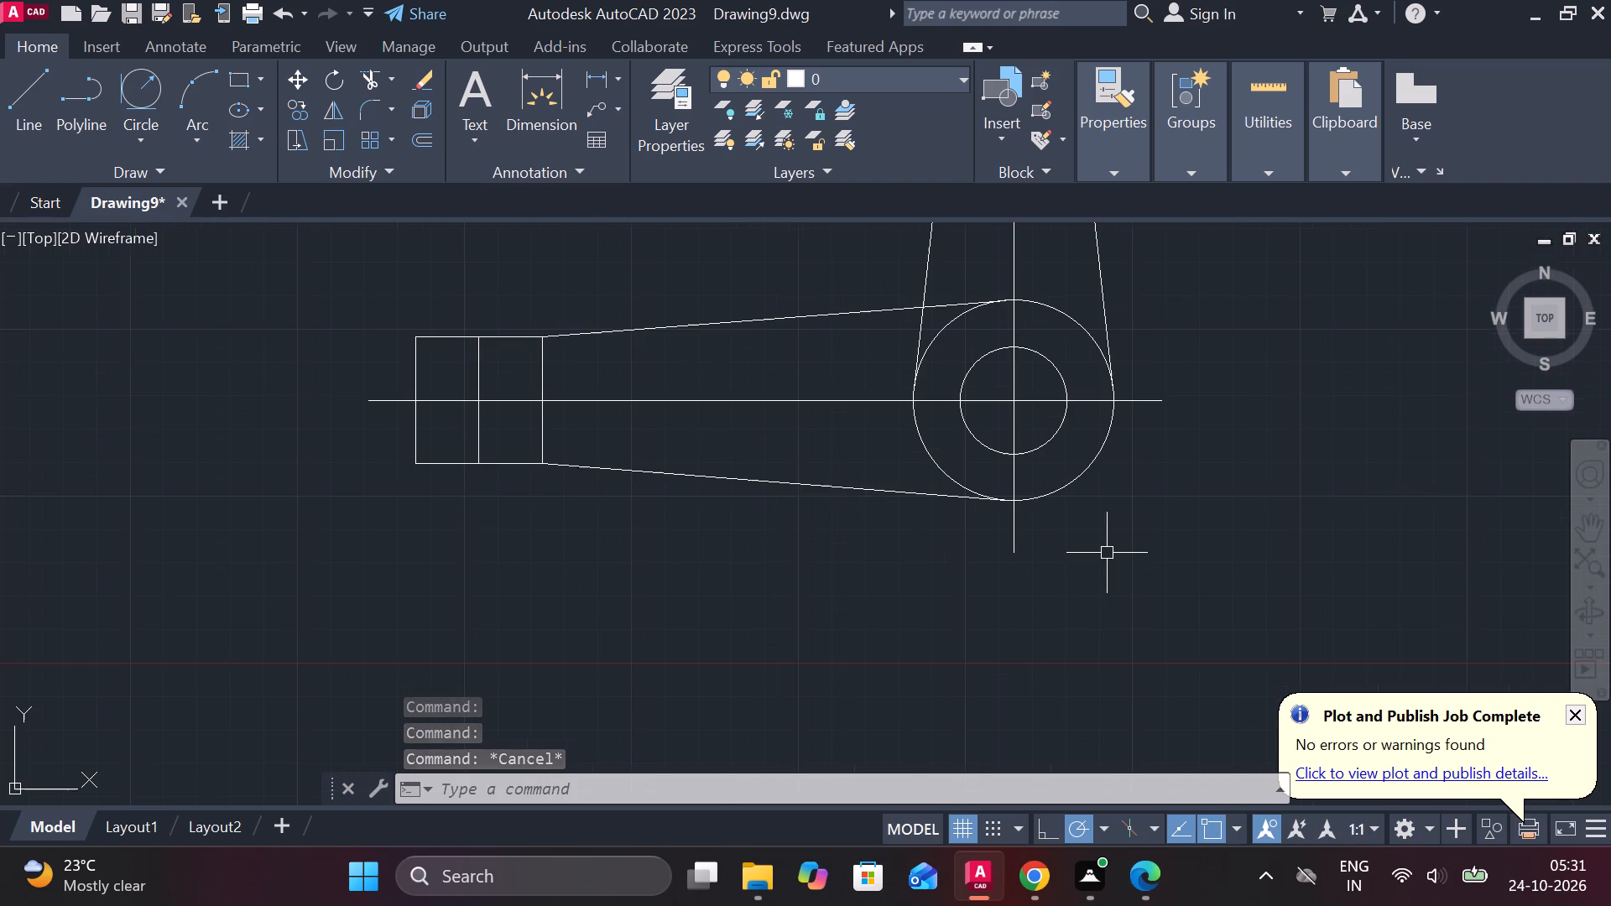
click(1017, 519)
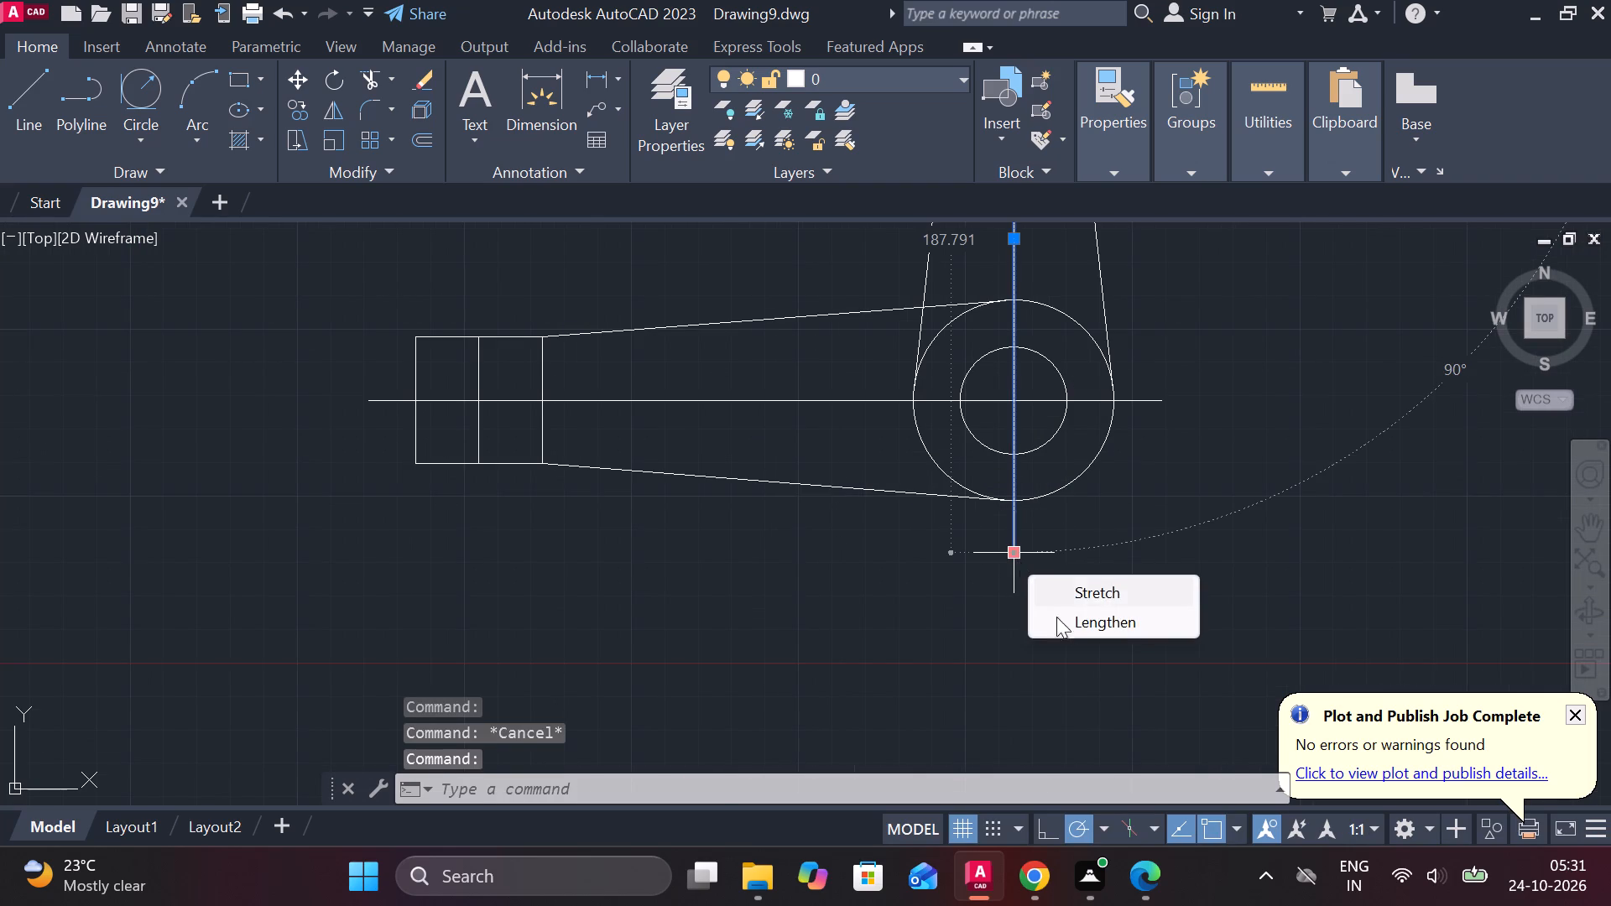
click(1069, 622)
middle_drag(1066, 662, 1042, 559)
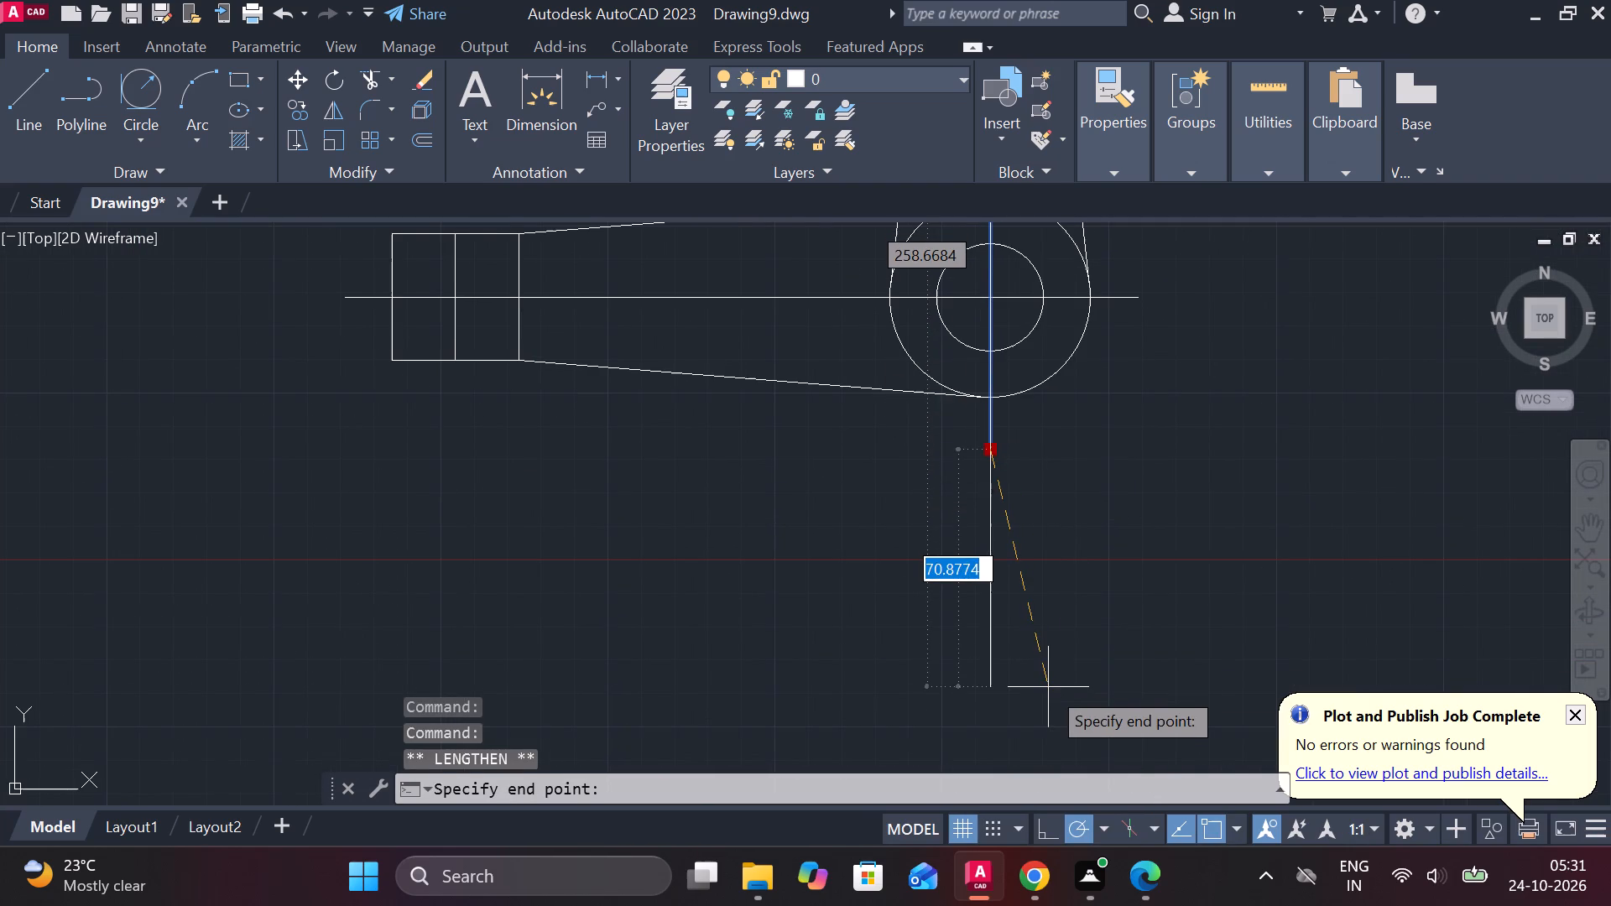
middle_drag(1042, 665, 1038, 529)
click(1030, 577)
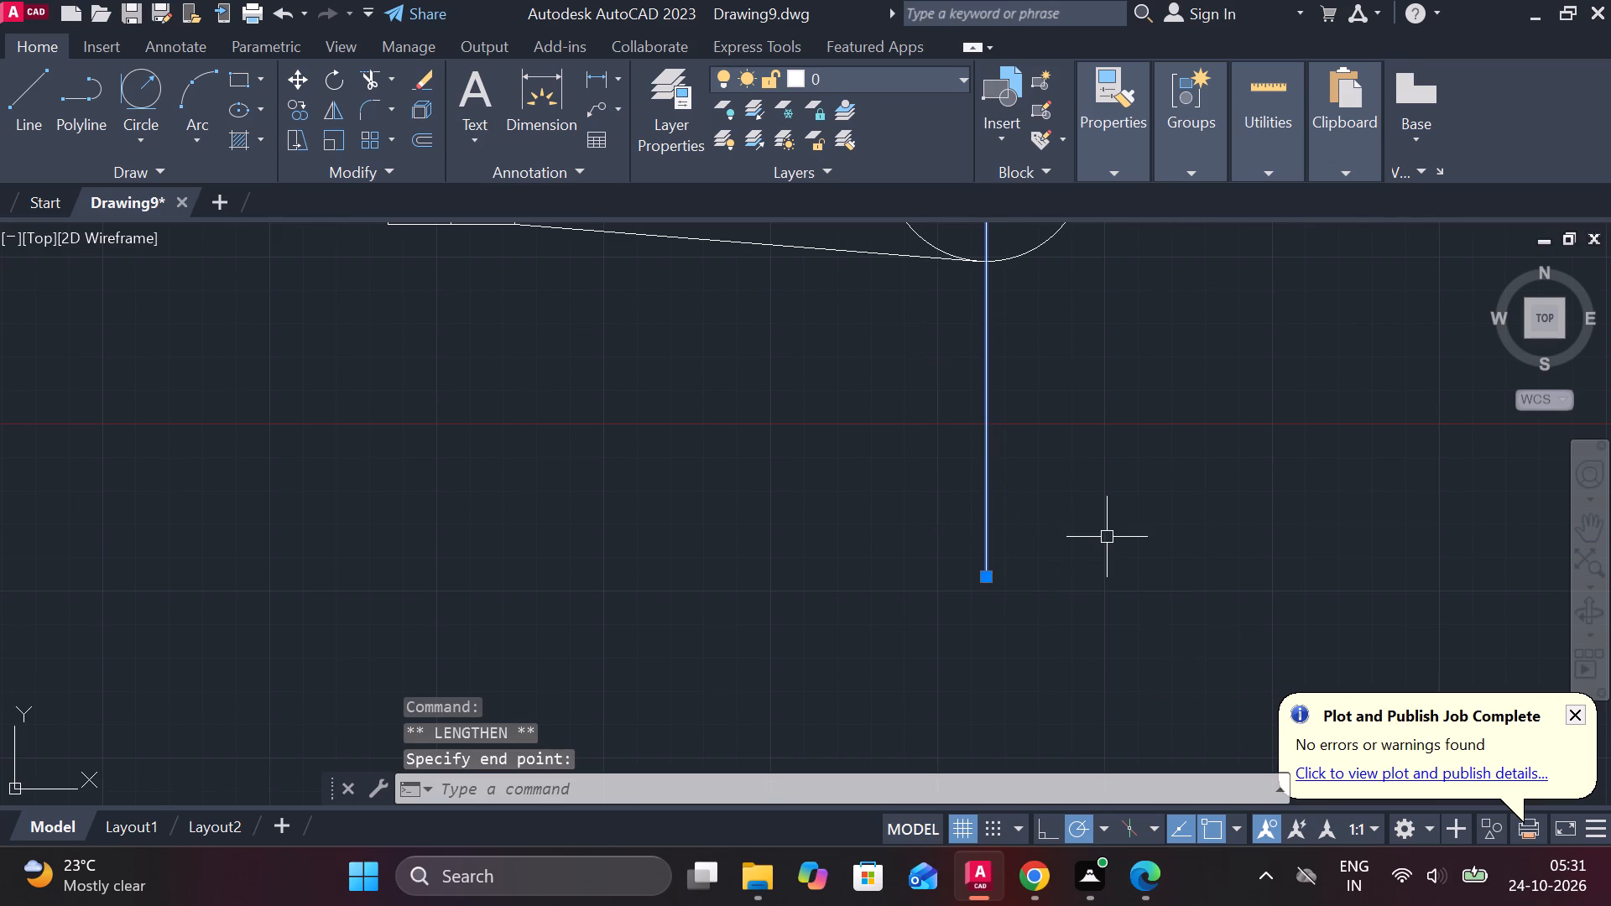
key(Escape)
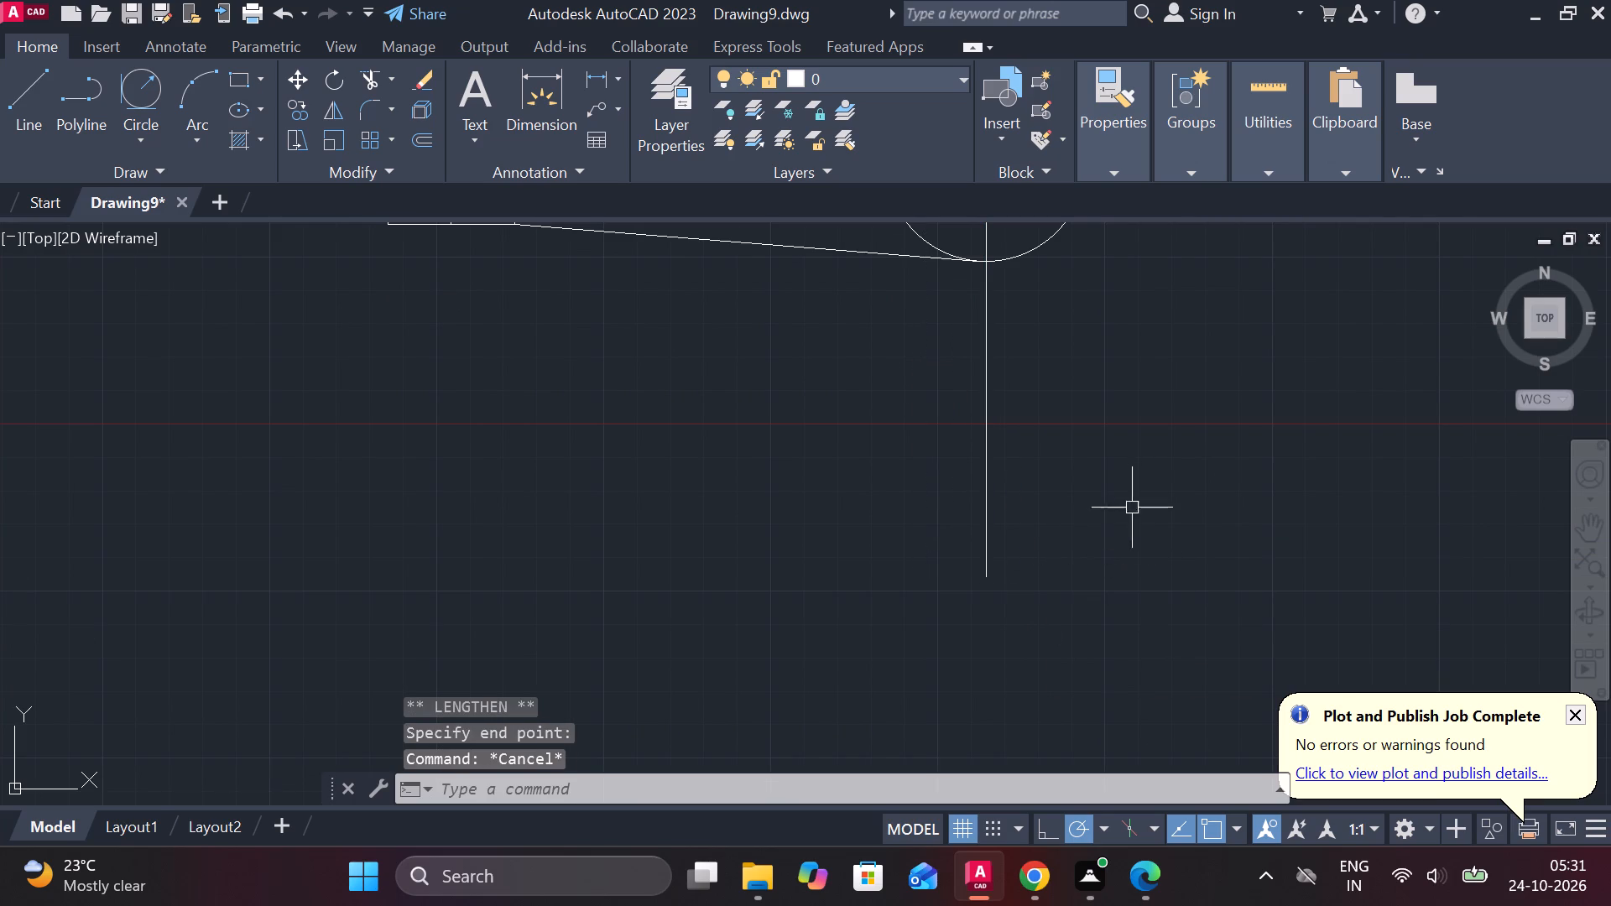
Draw a 60 mm wide, 55 mm high rectangle with lines, centred on the vertical centre line below the 60 mm diameter circle.
key(l)
key(Return)
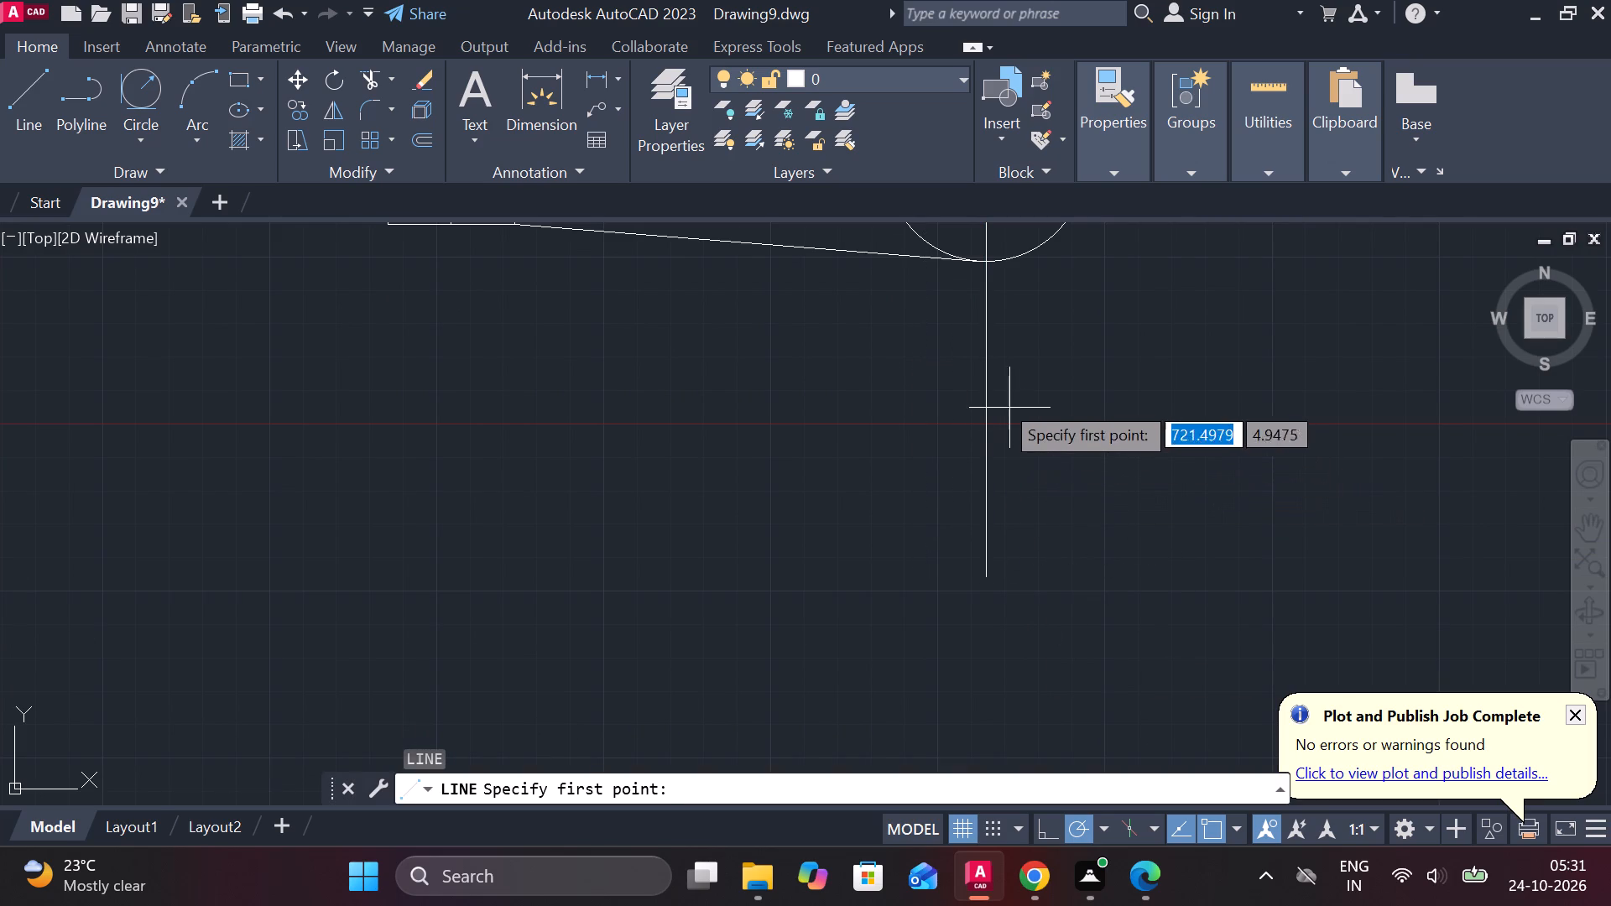
click(993, 391)
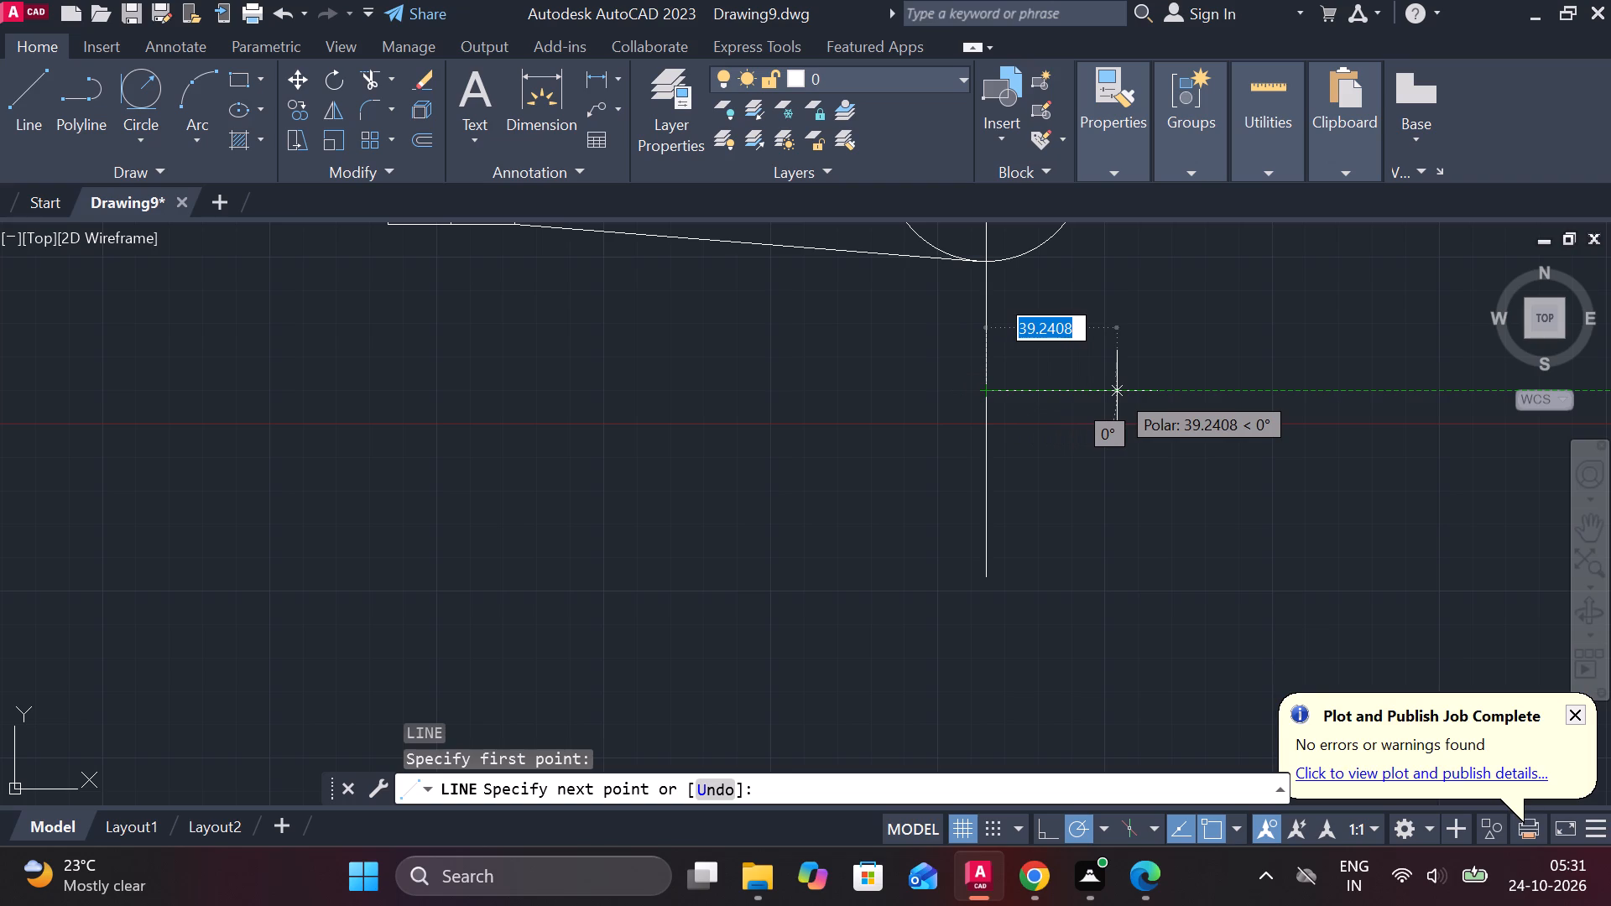
text(30)
key(Return)
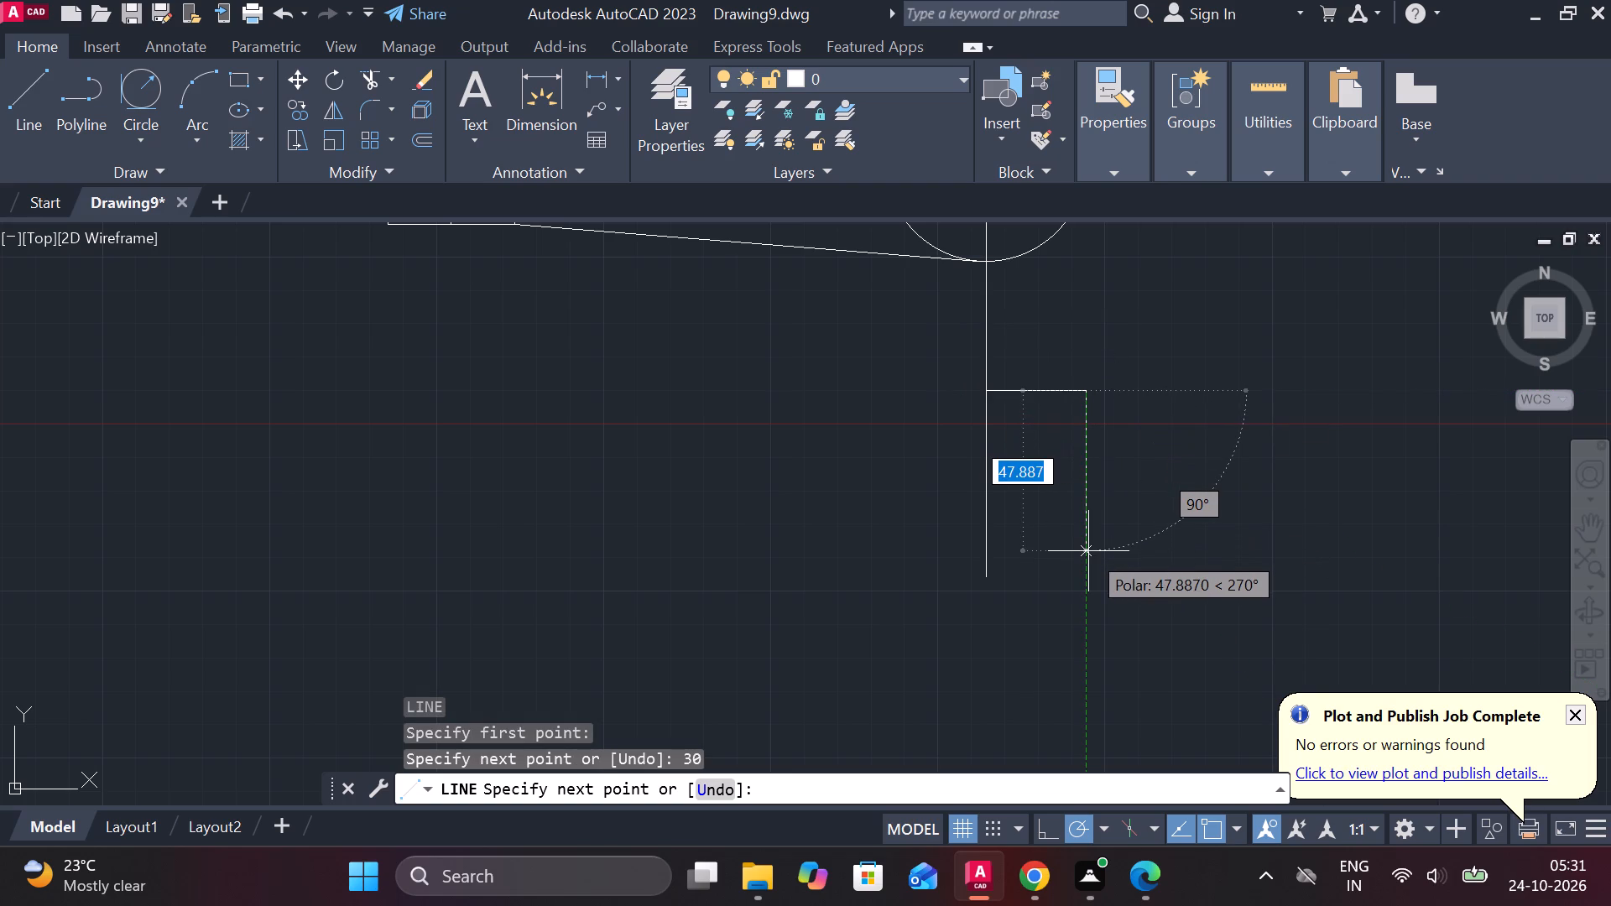
text(55)
key(space)
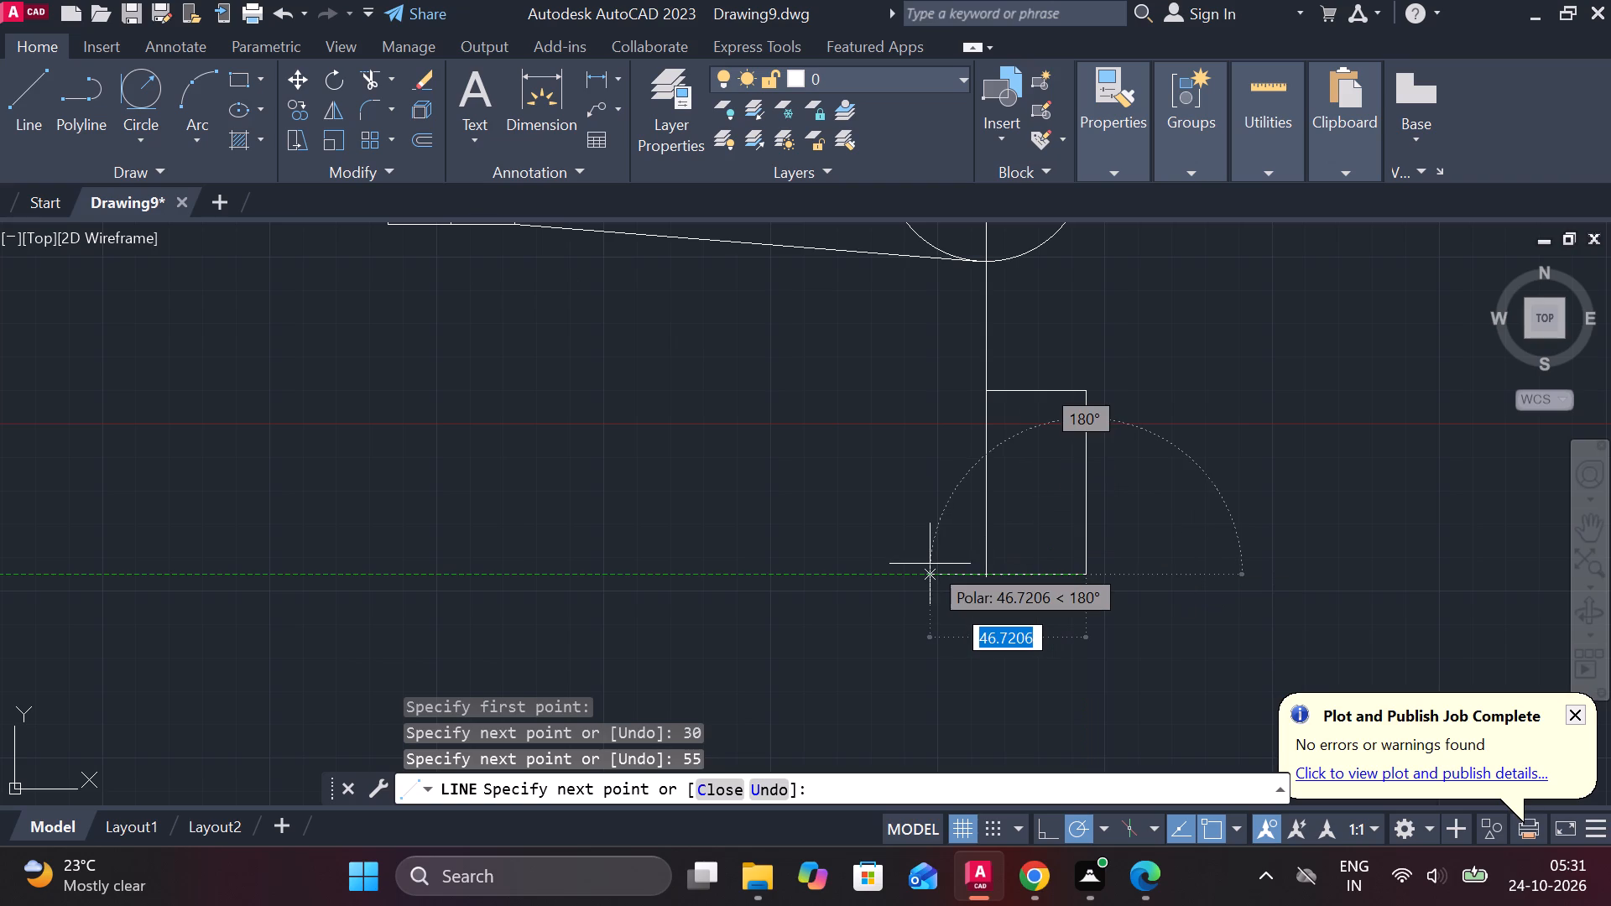
text(60)
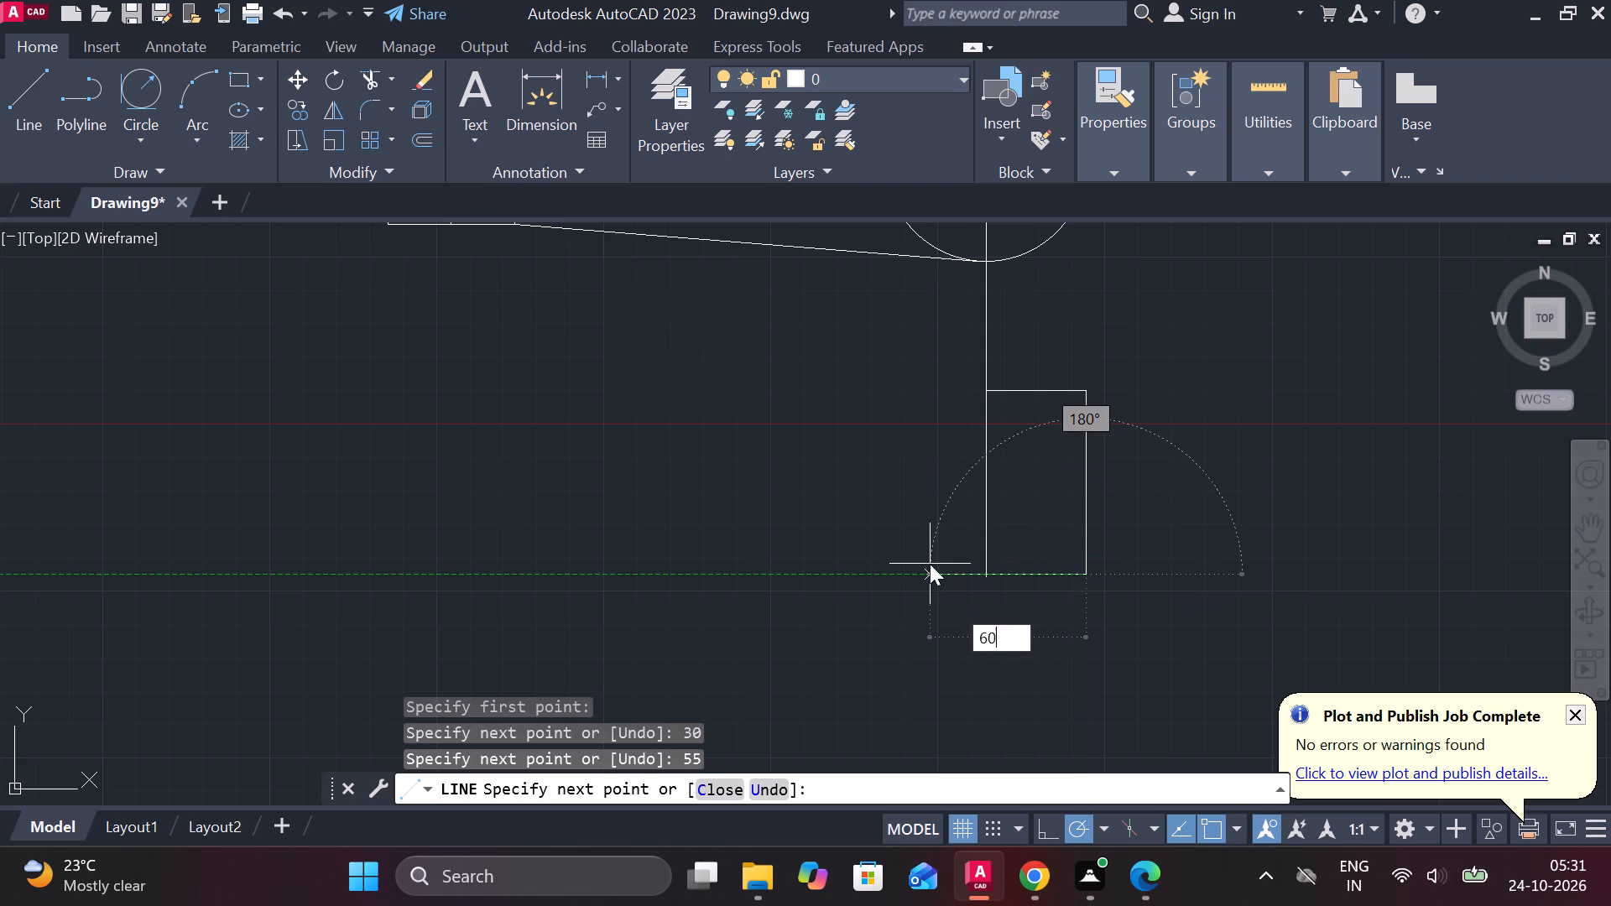
key(Return)
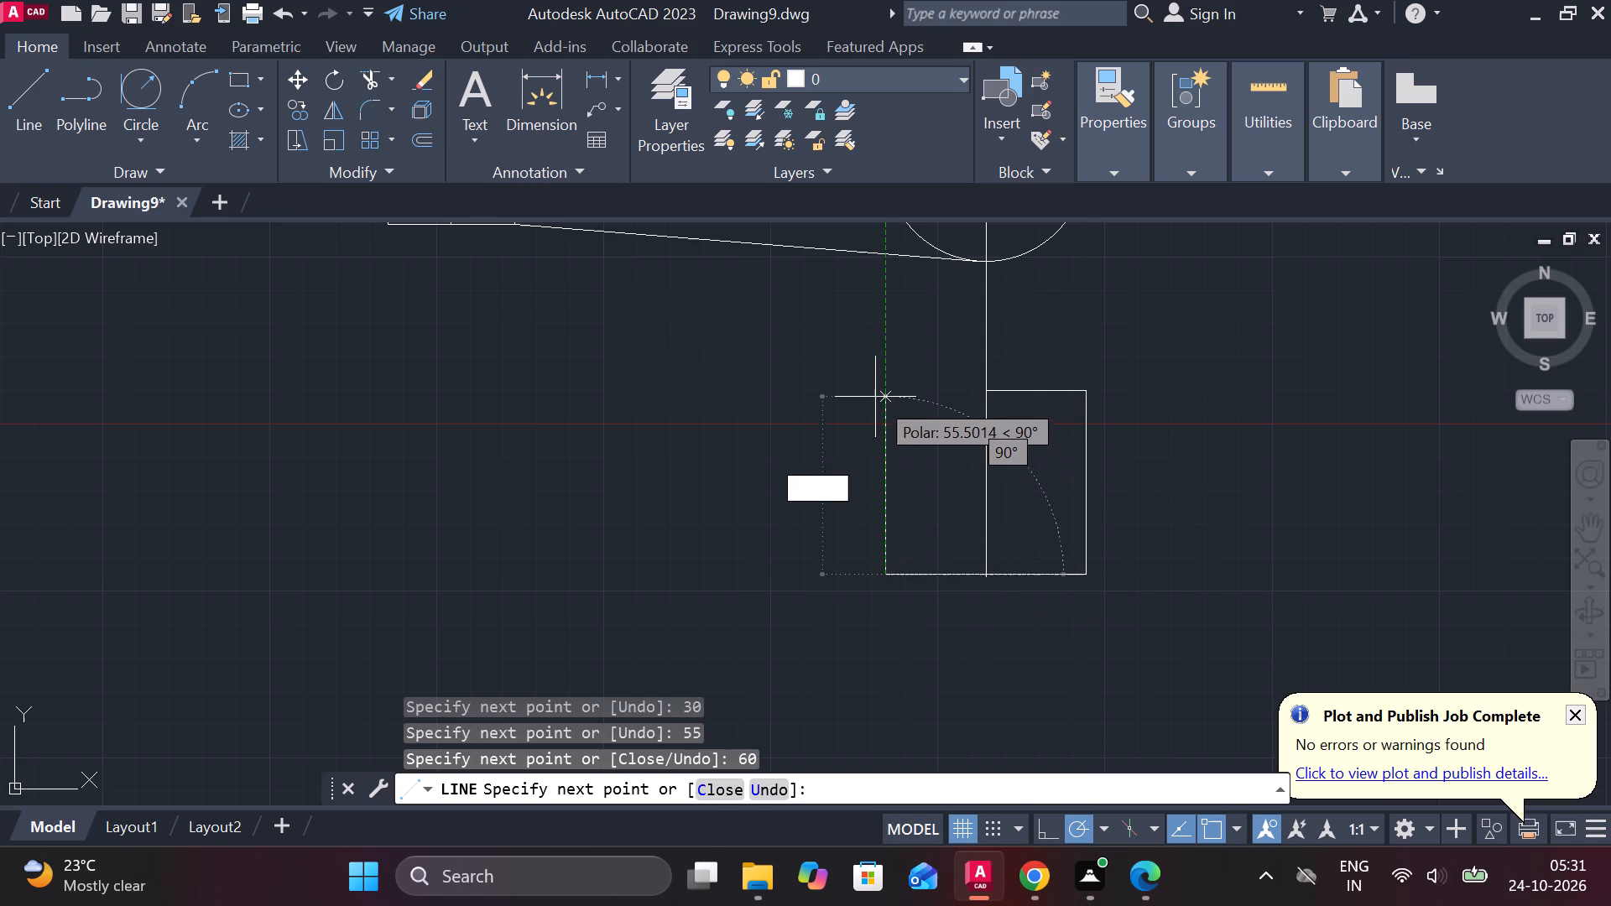
text(55)
key(space)
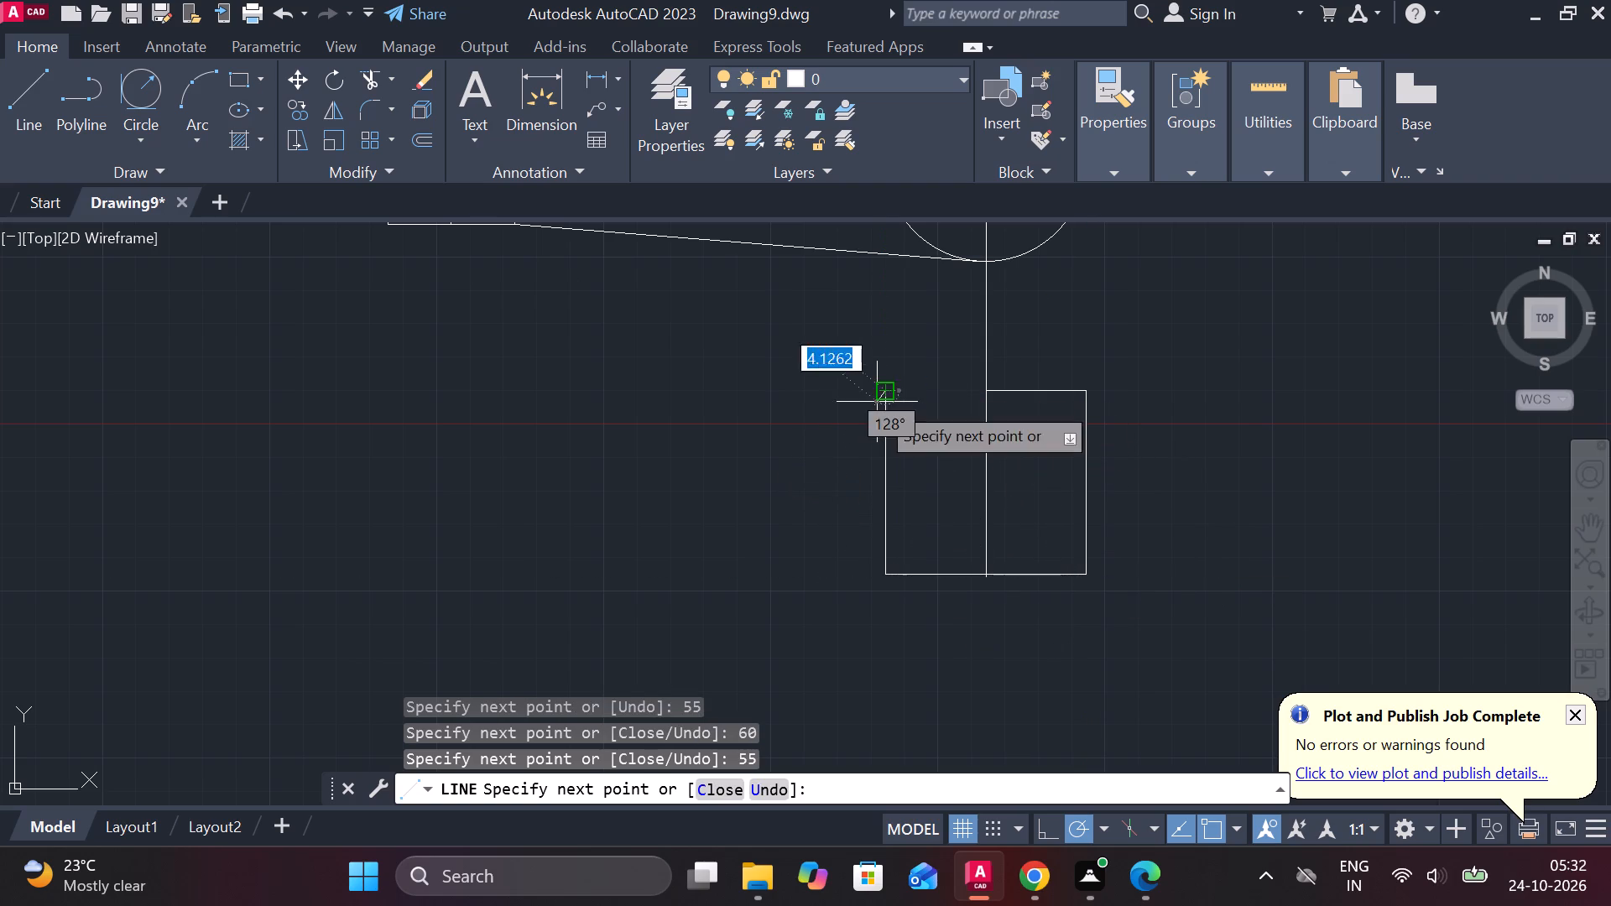
click(983, 393)
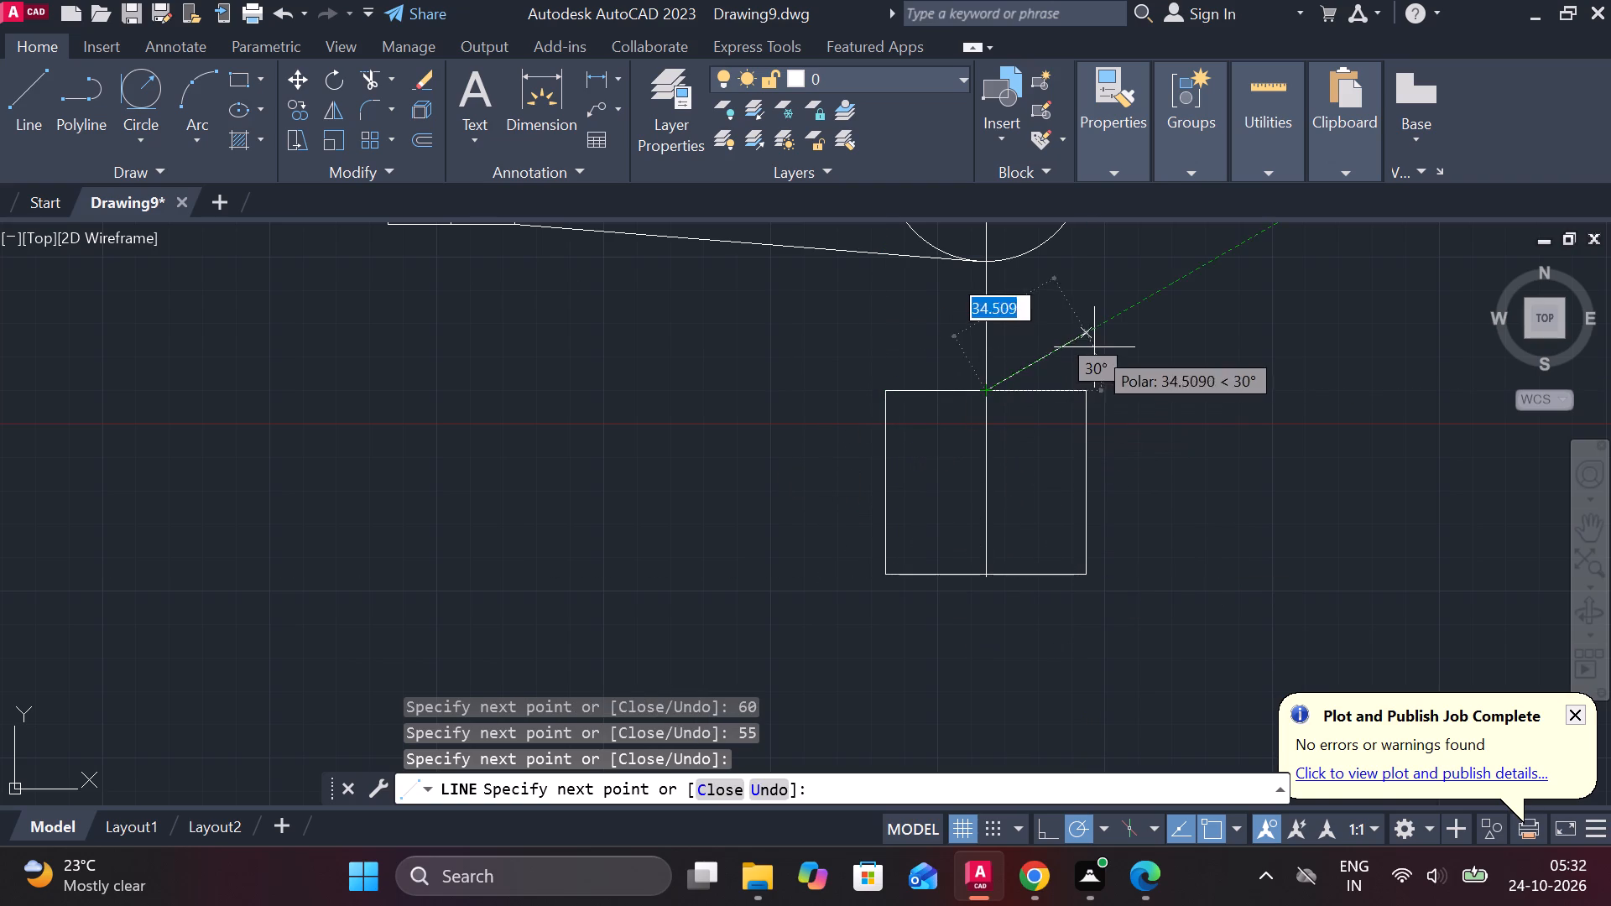
key(Escape)
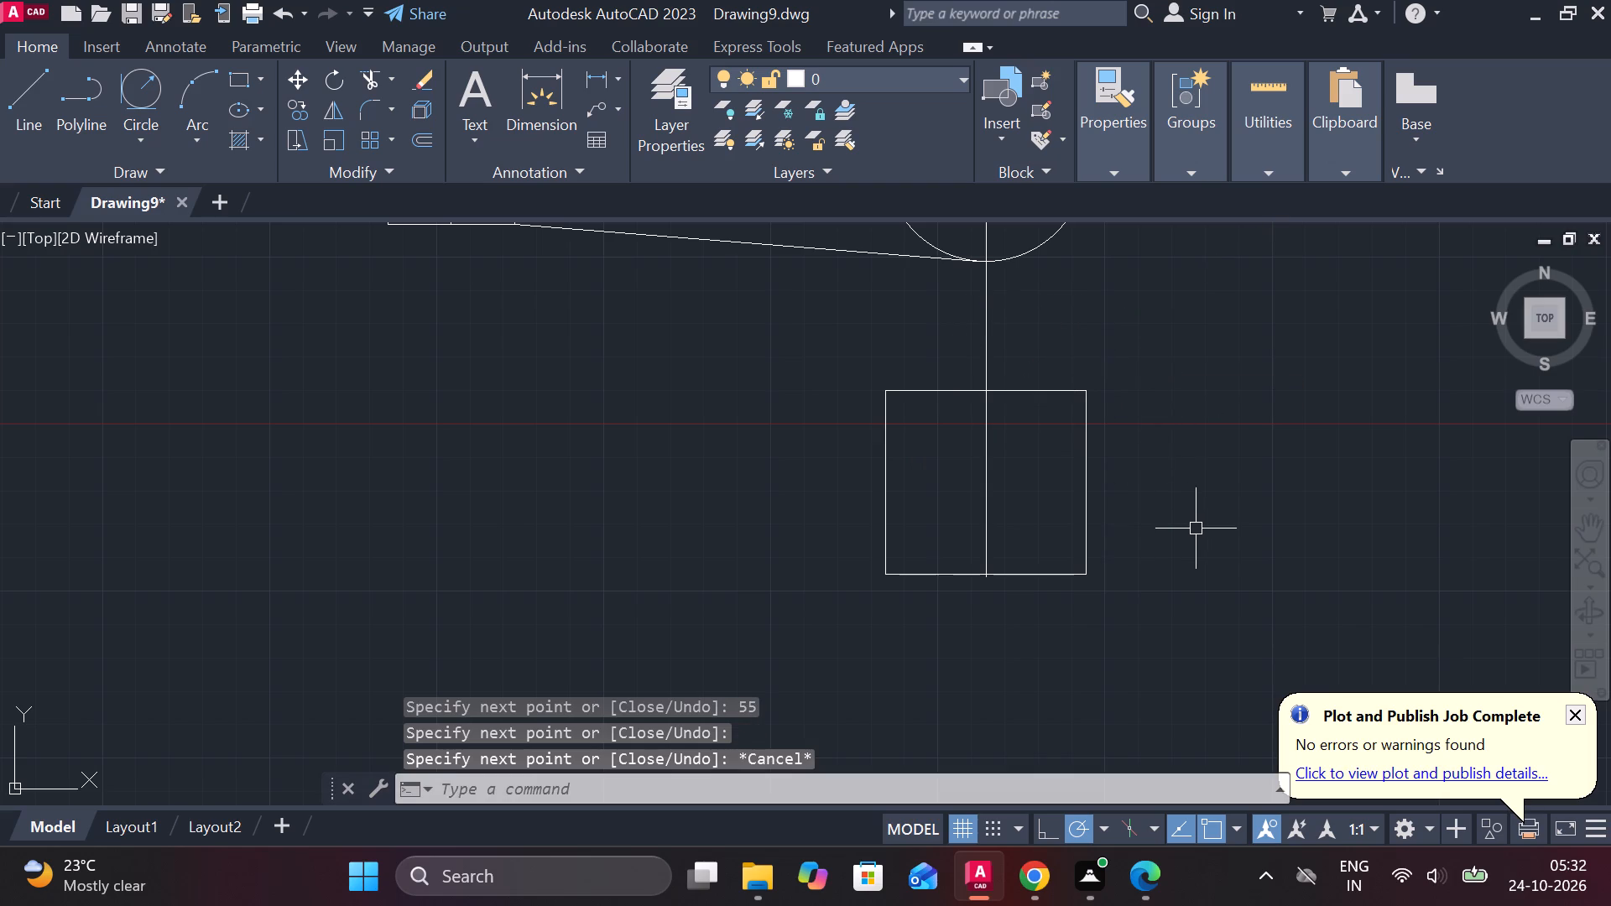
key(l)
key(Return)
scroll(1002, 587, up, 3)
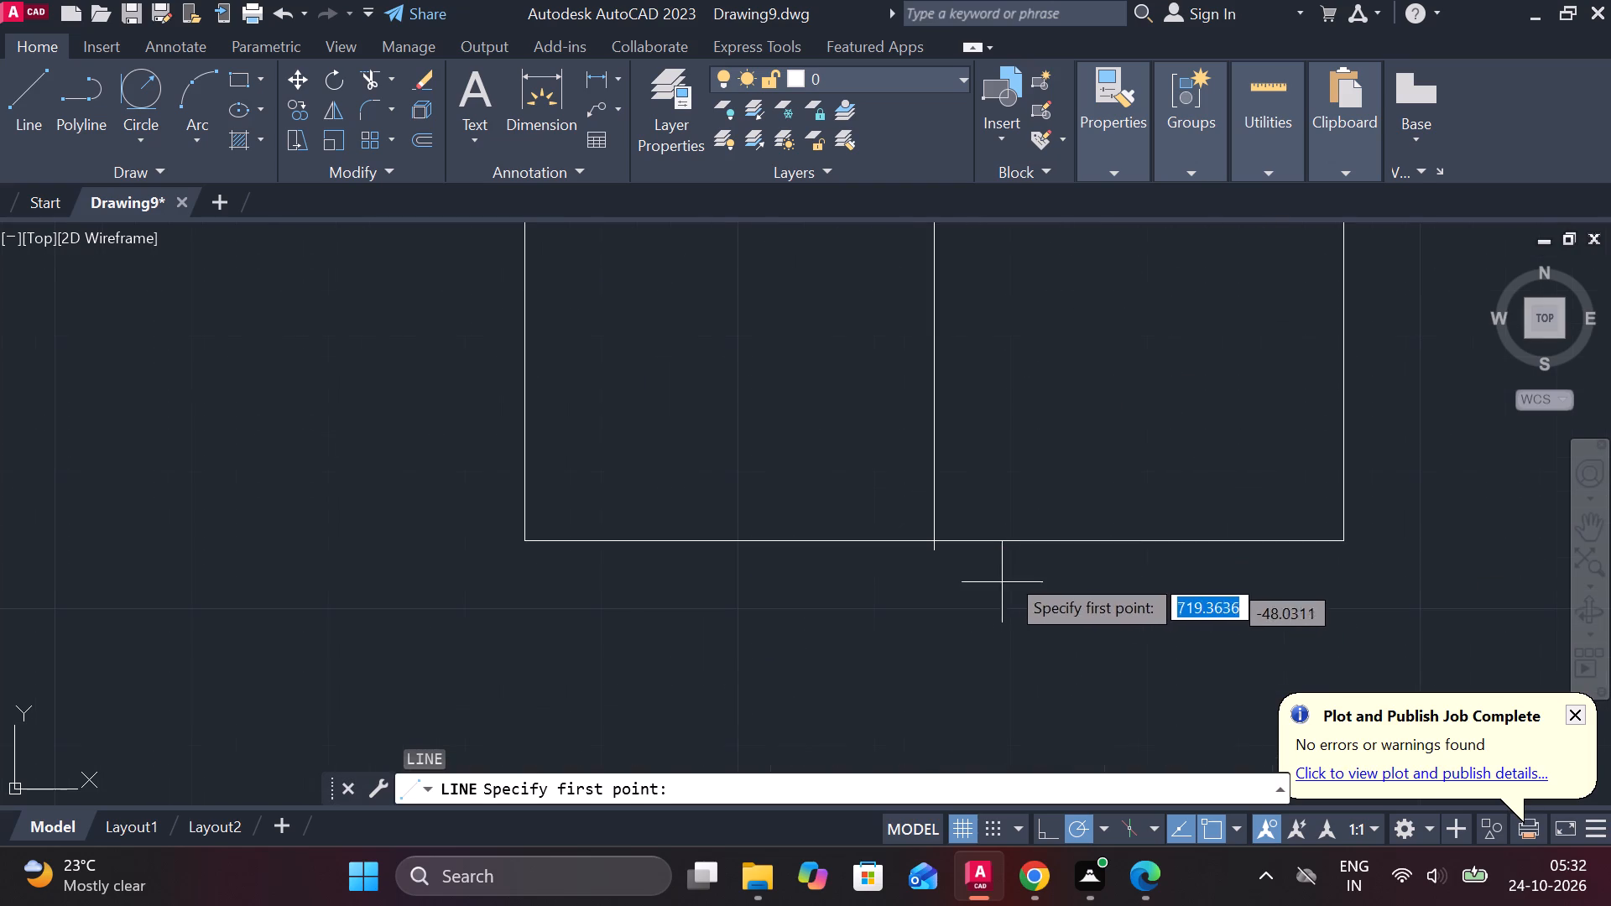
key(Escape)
Lengthen the vertical centre line downward, past the bottom edge of the 60 by 55 mm rectangle.
click(935, 494)
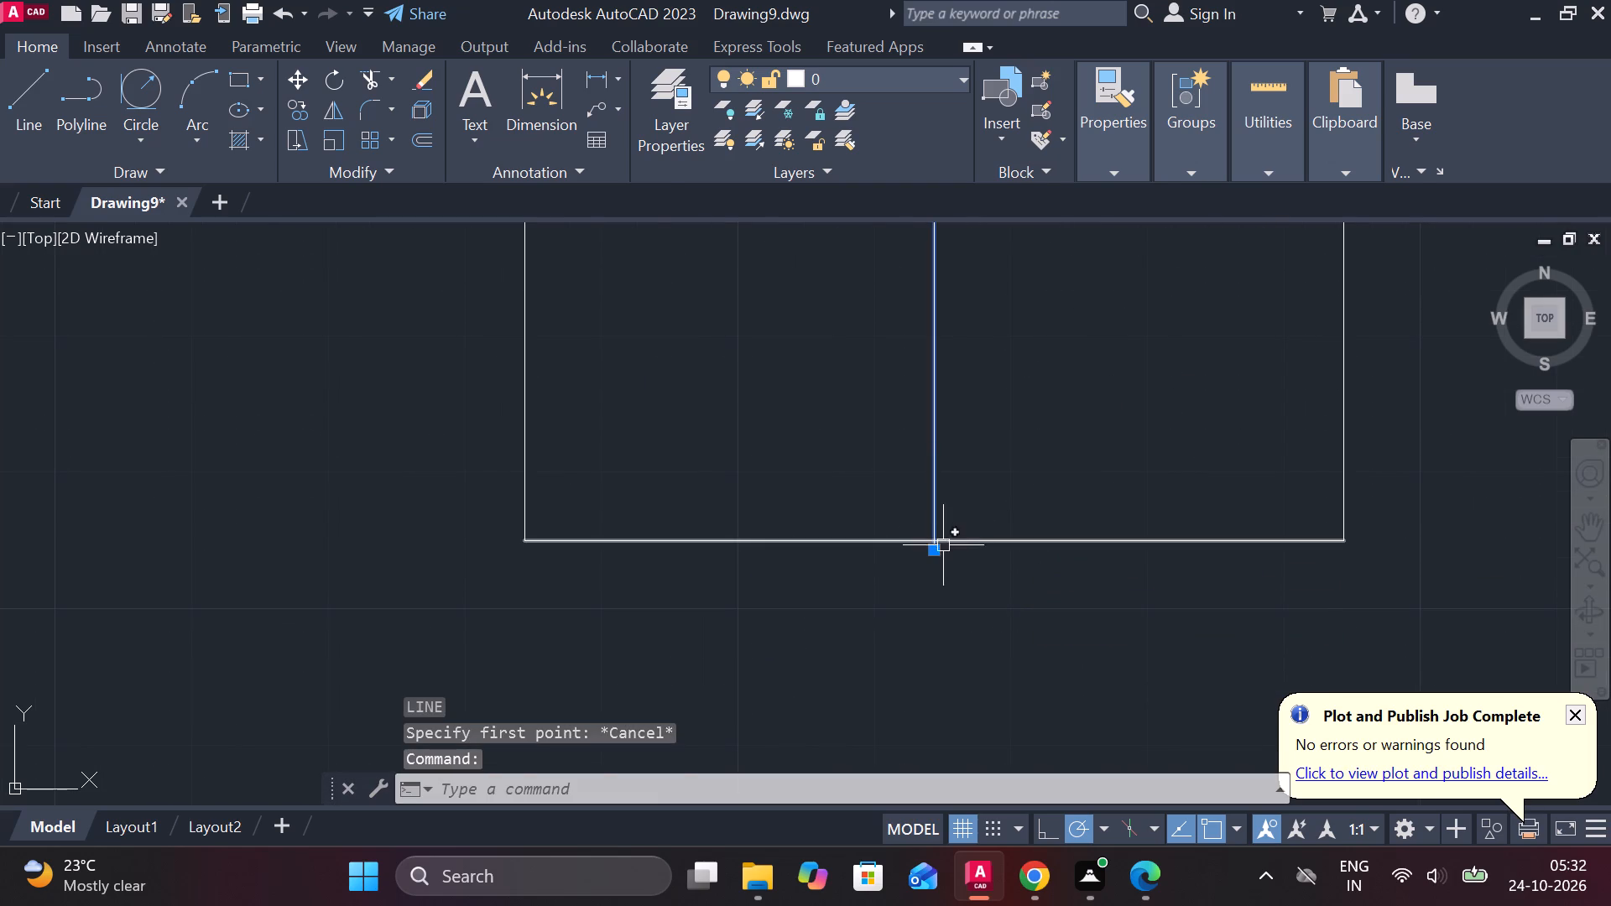
click(992, 611)
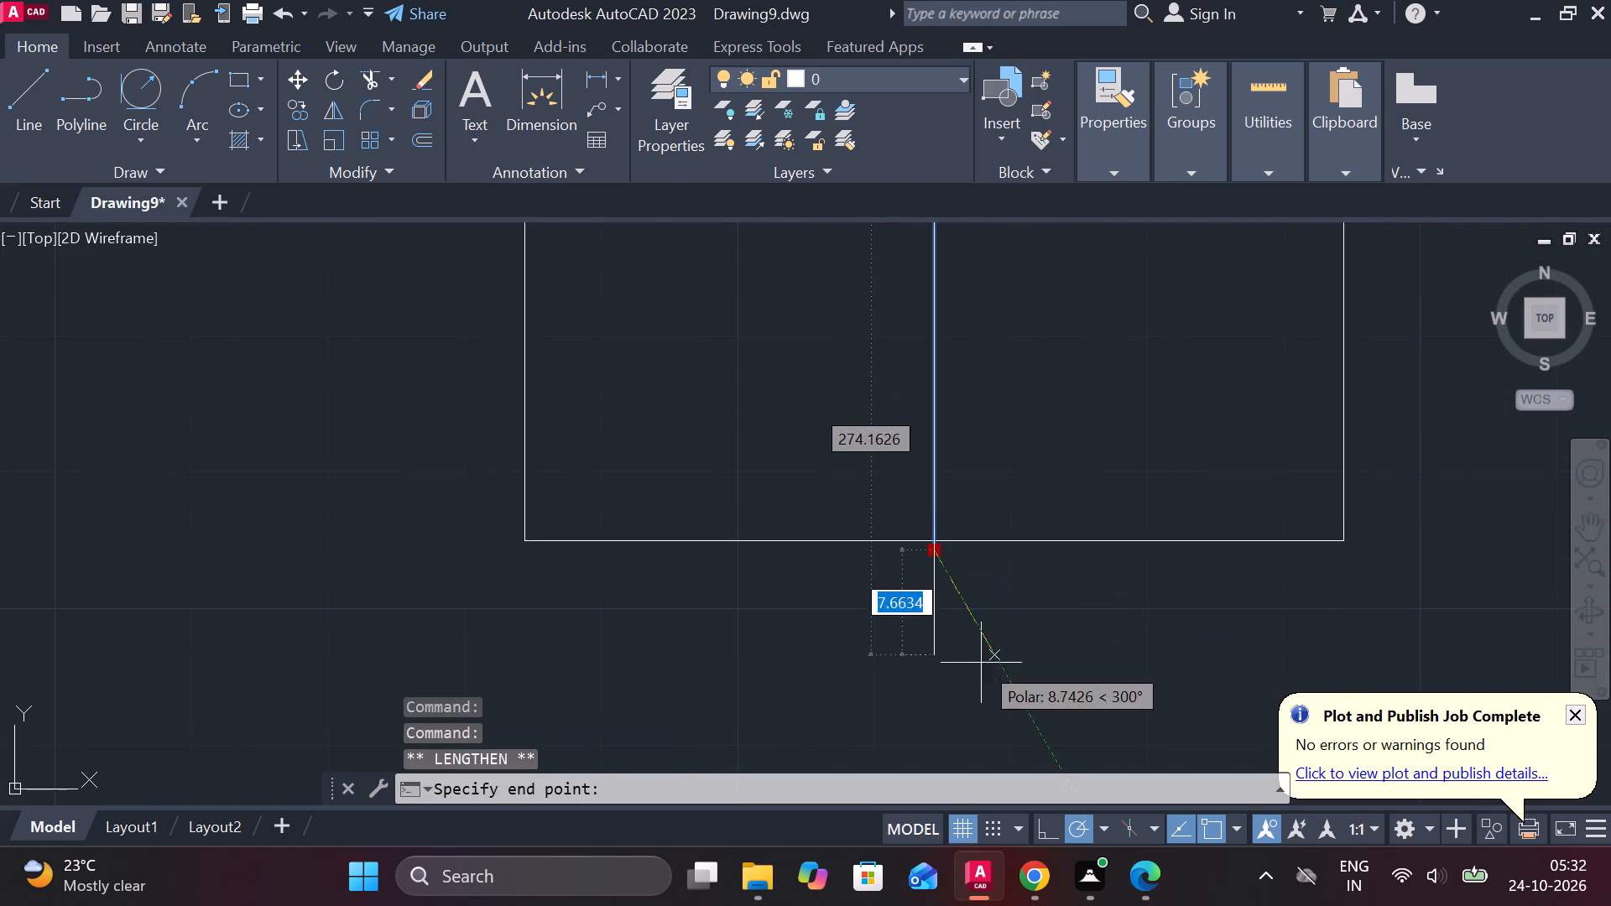
click(977, 705)
key(Escape)
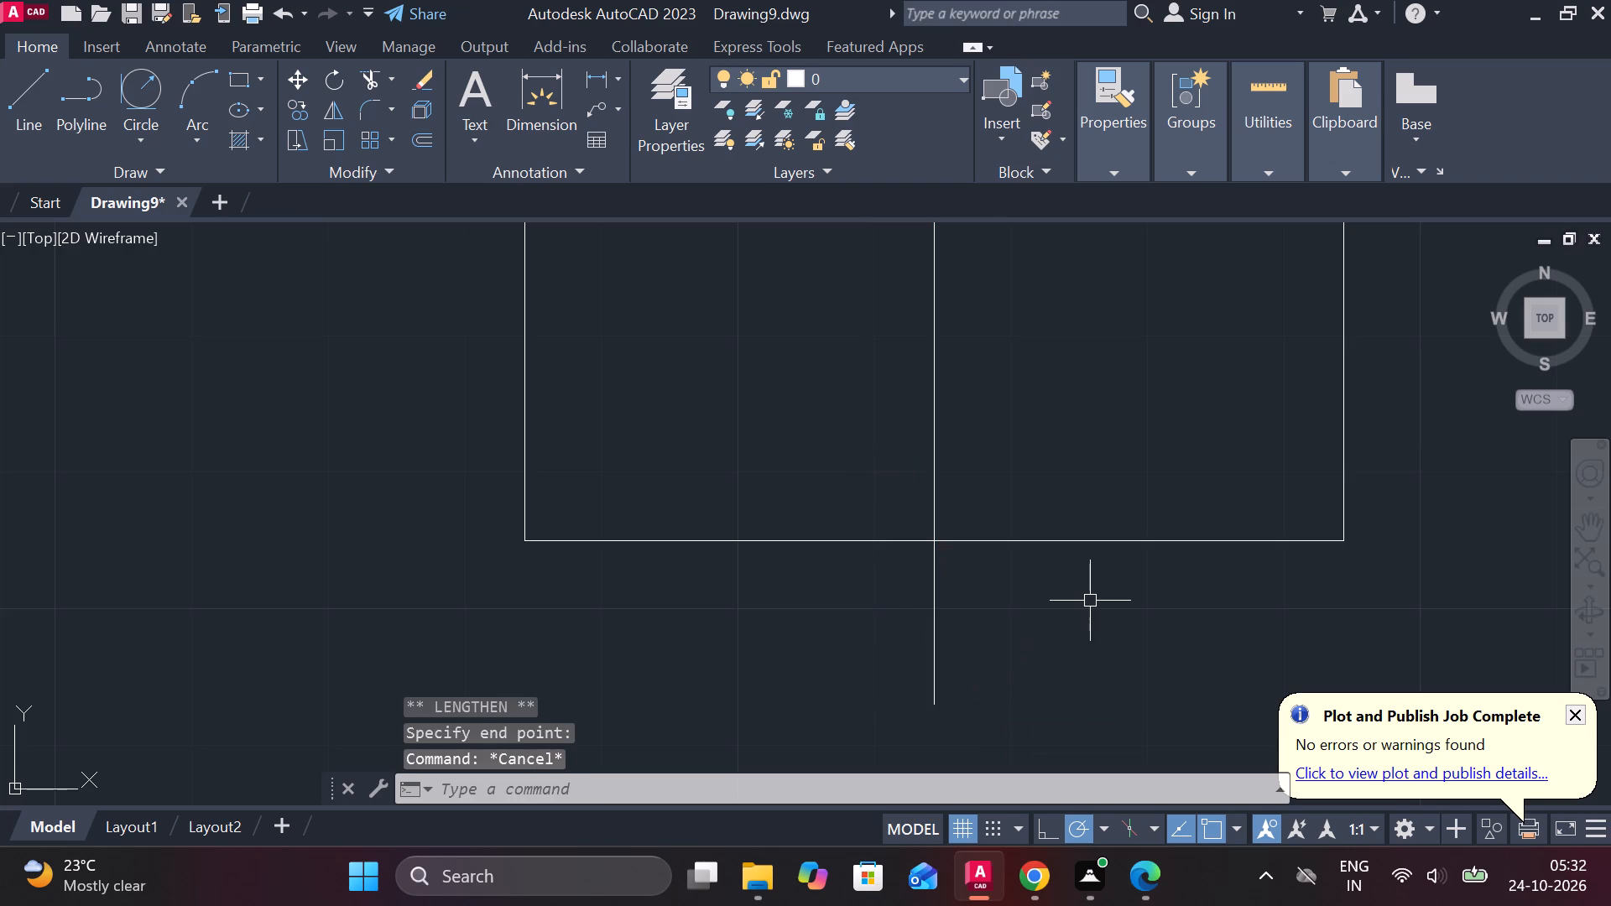
Draw a vertical line from the rectangle's bottom edge to its top edge, 16 mm to the right of the centre line.
key(l)
key(Return)
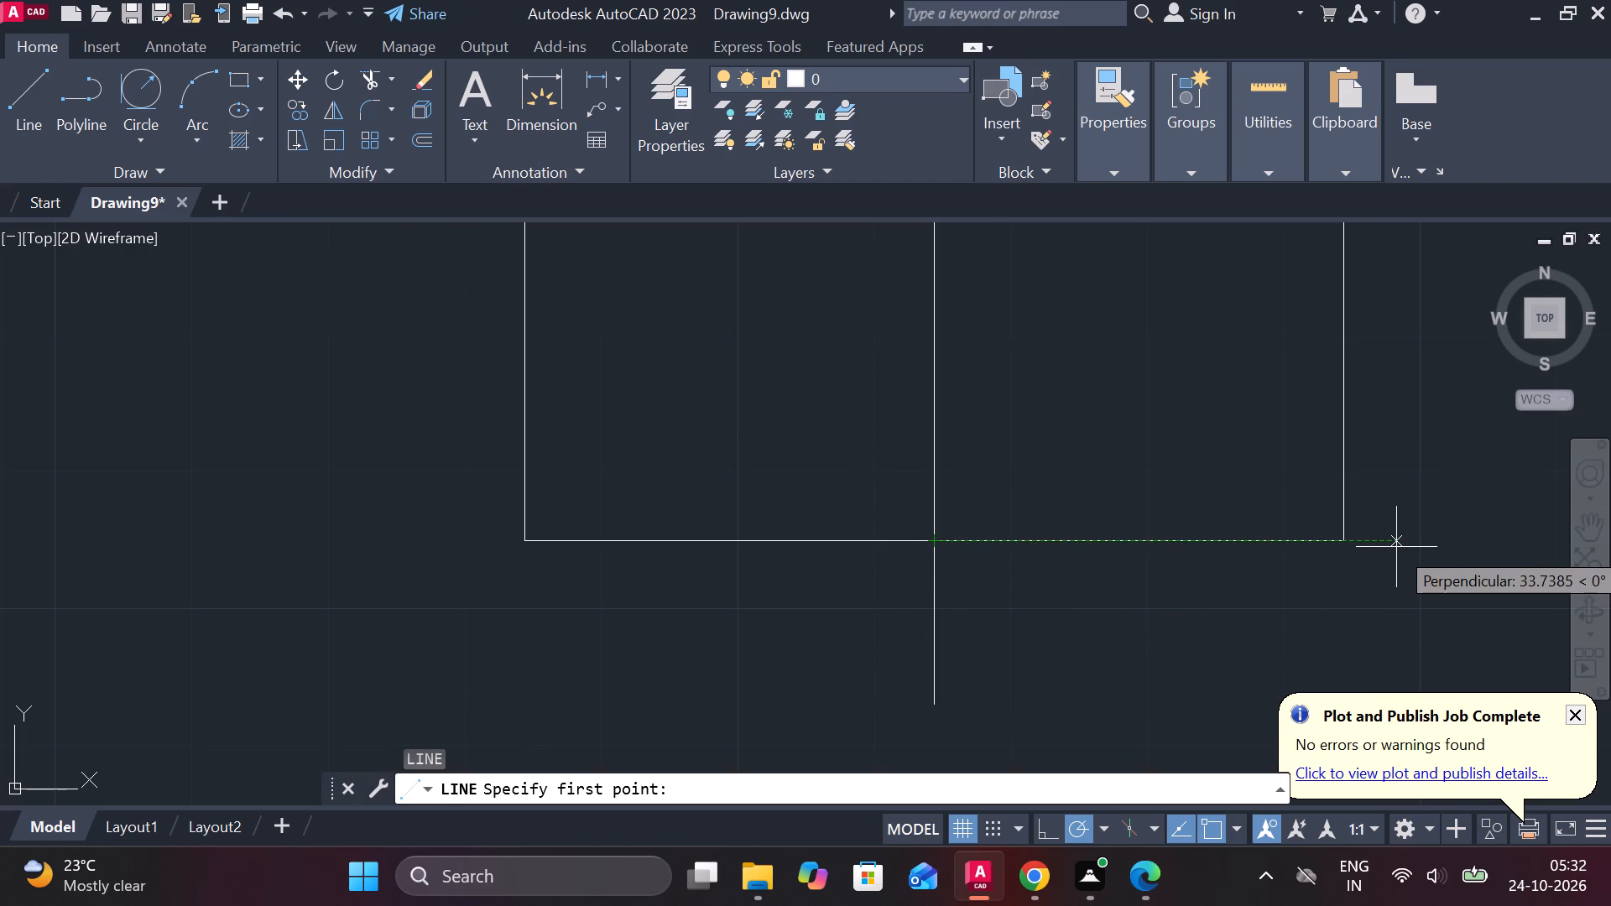
key(1)
key(6)
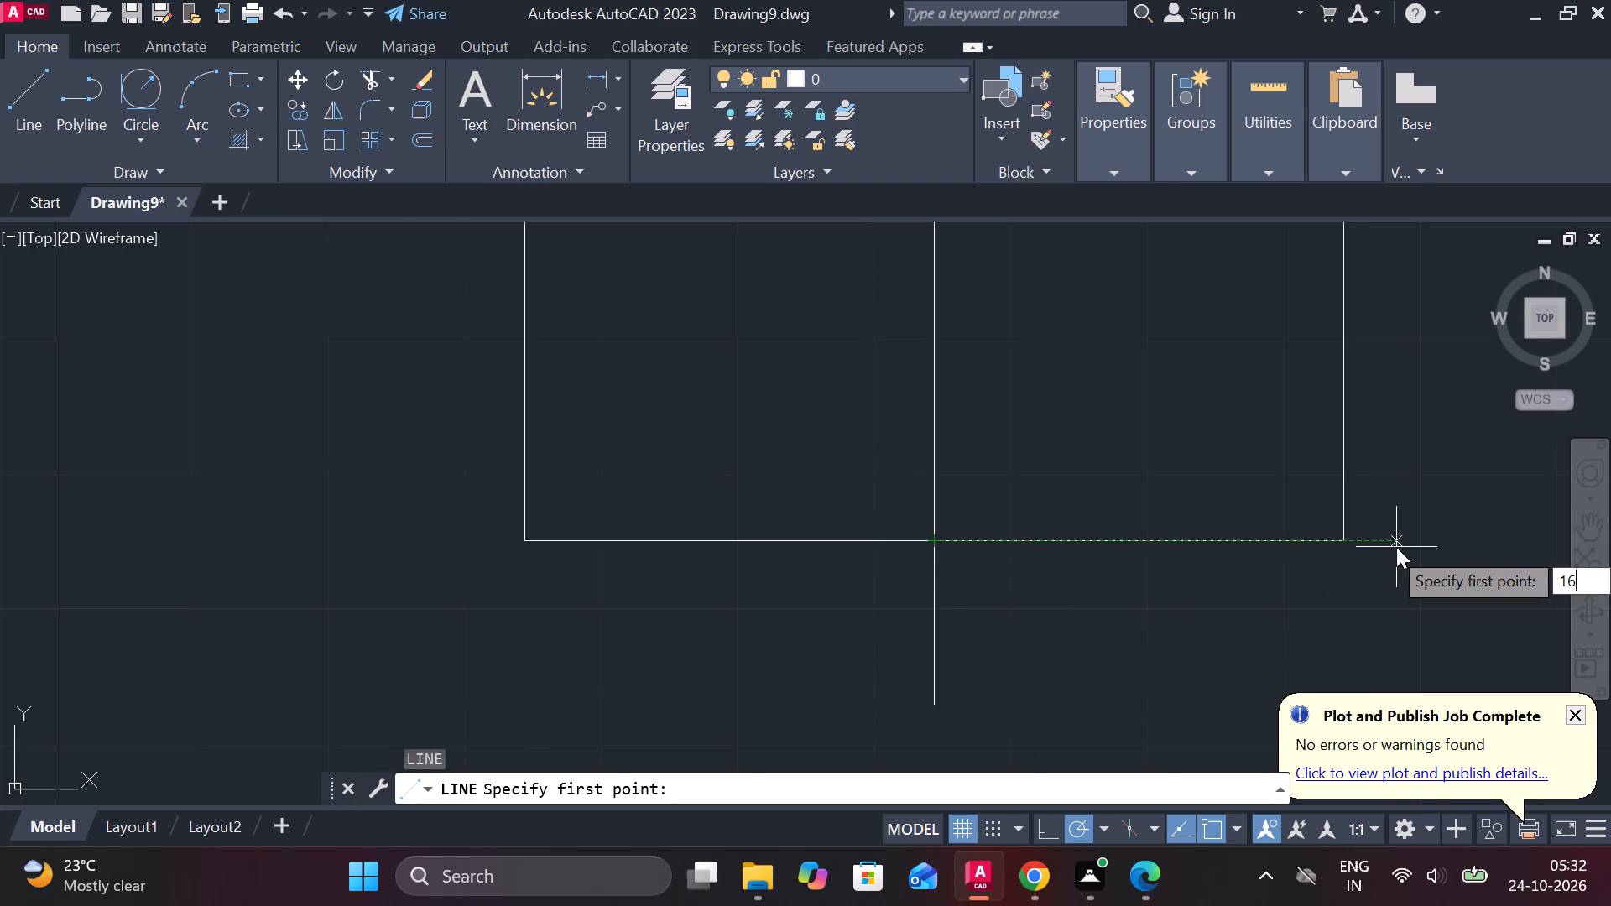
key(Return)
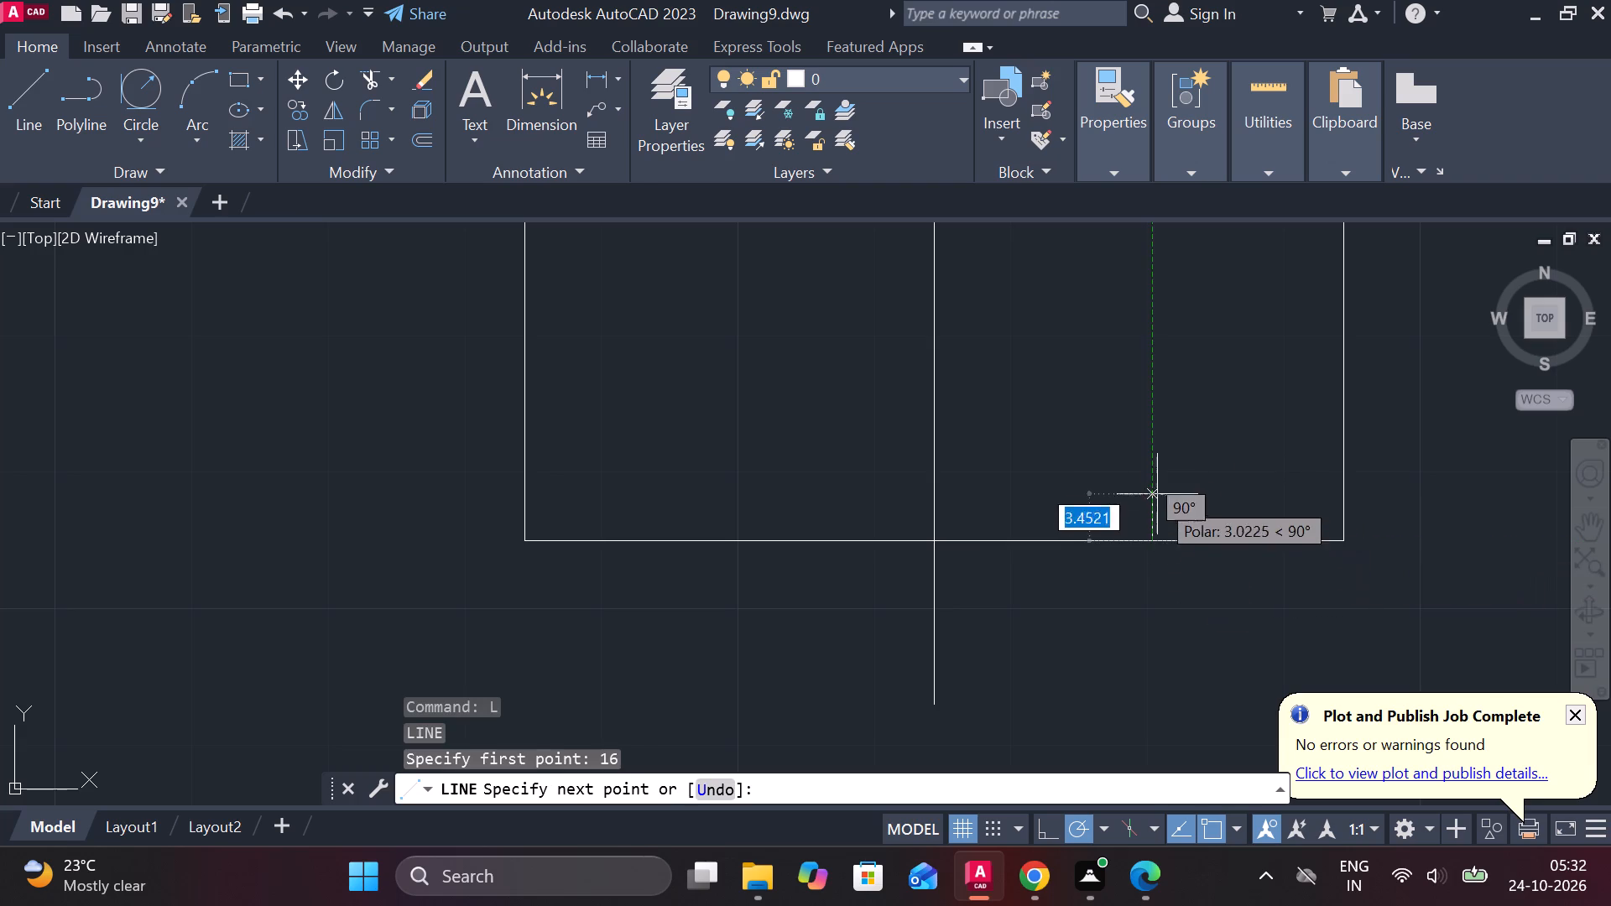
middle_drag(1161, 475, 1152, 685)
scroll(1148, 615, down, 1)
middle_drag(1127, 400, 1107, 590)
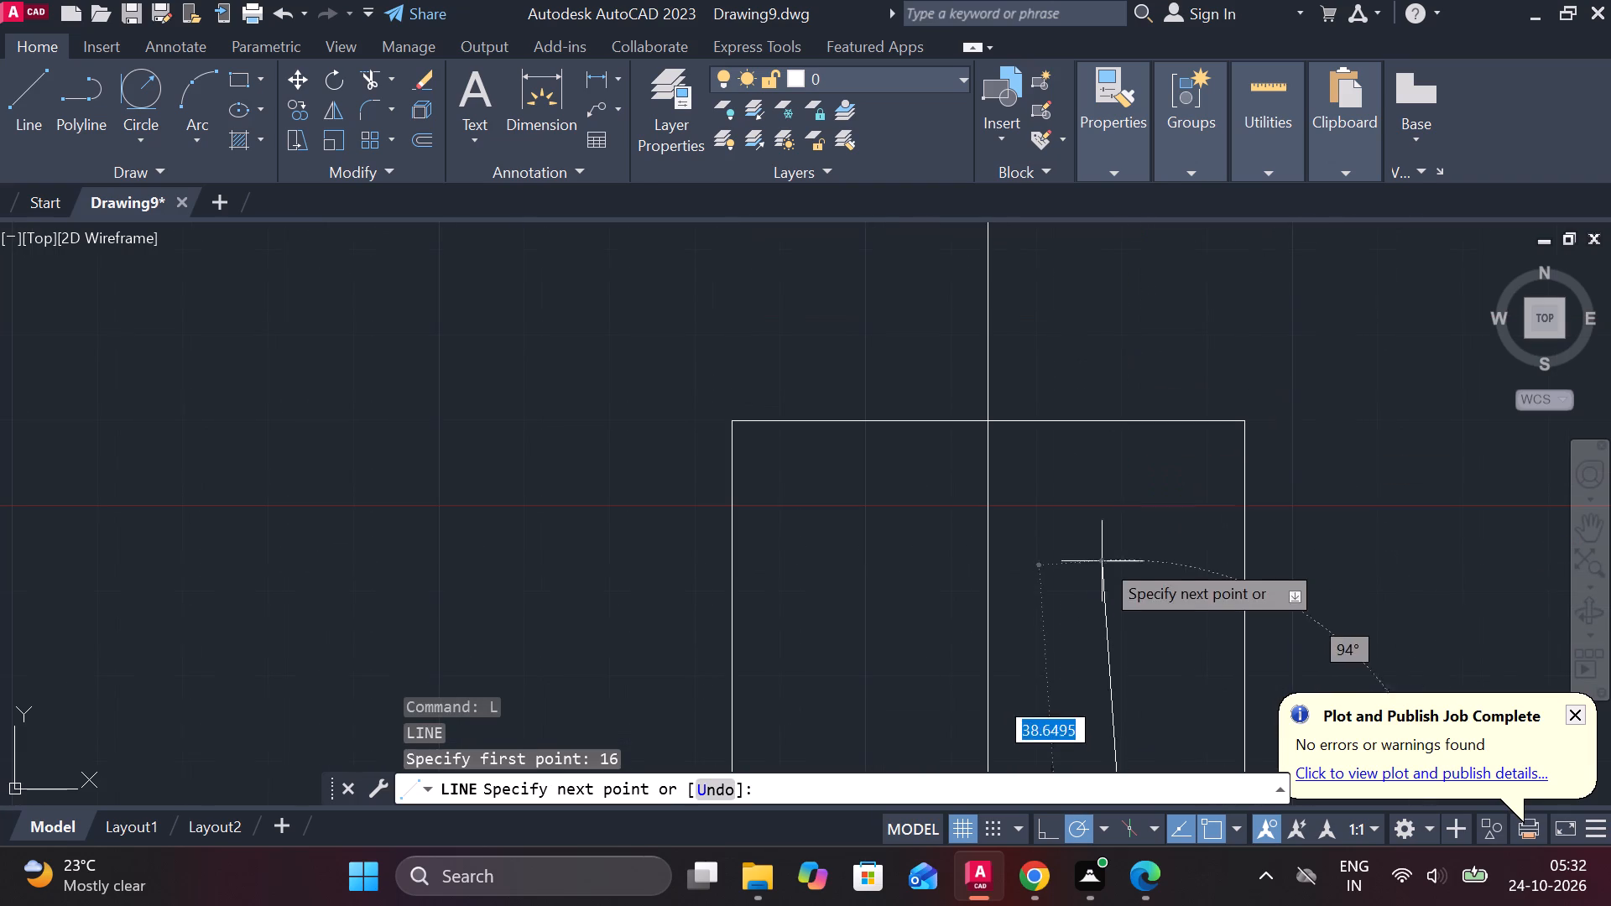
click(1128, 419)
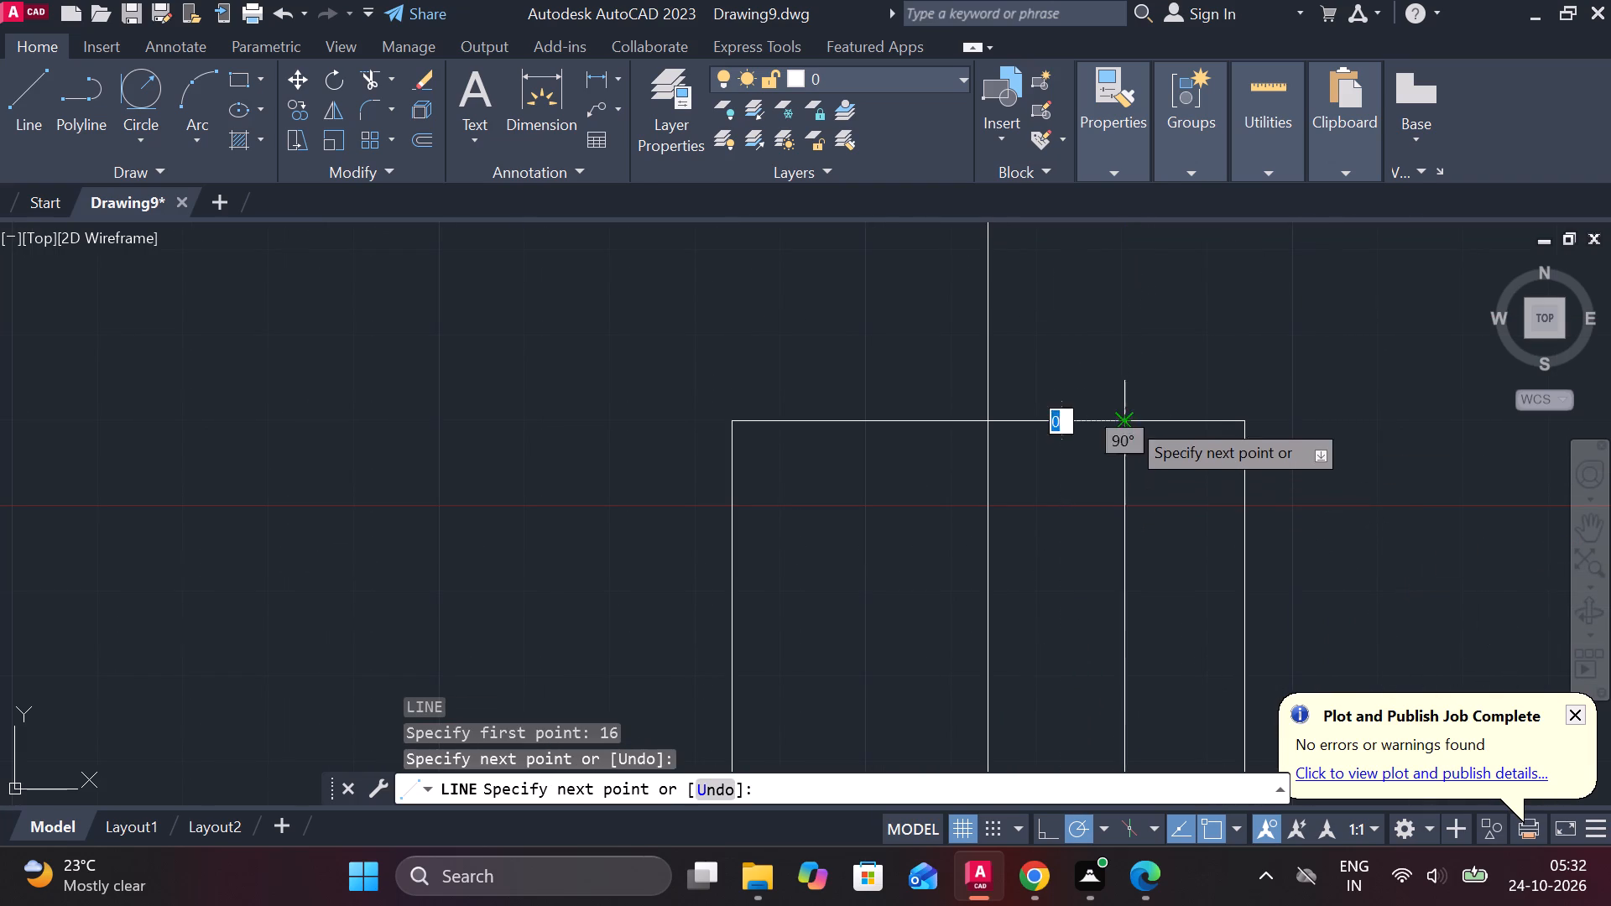
key(Escape)
Offset the rectangle's inner vertical line 32 mm to the left, across the centre line.
click(1131, 560)
click(1131, 558)
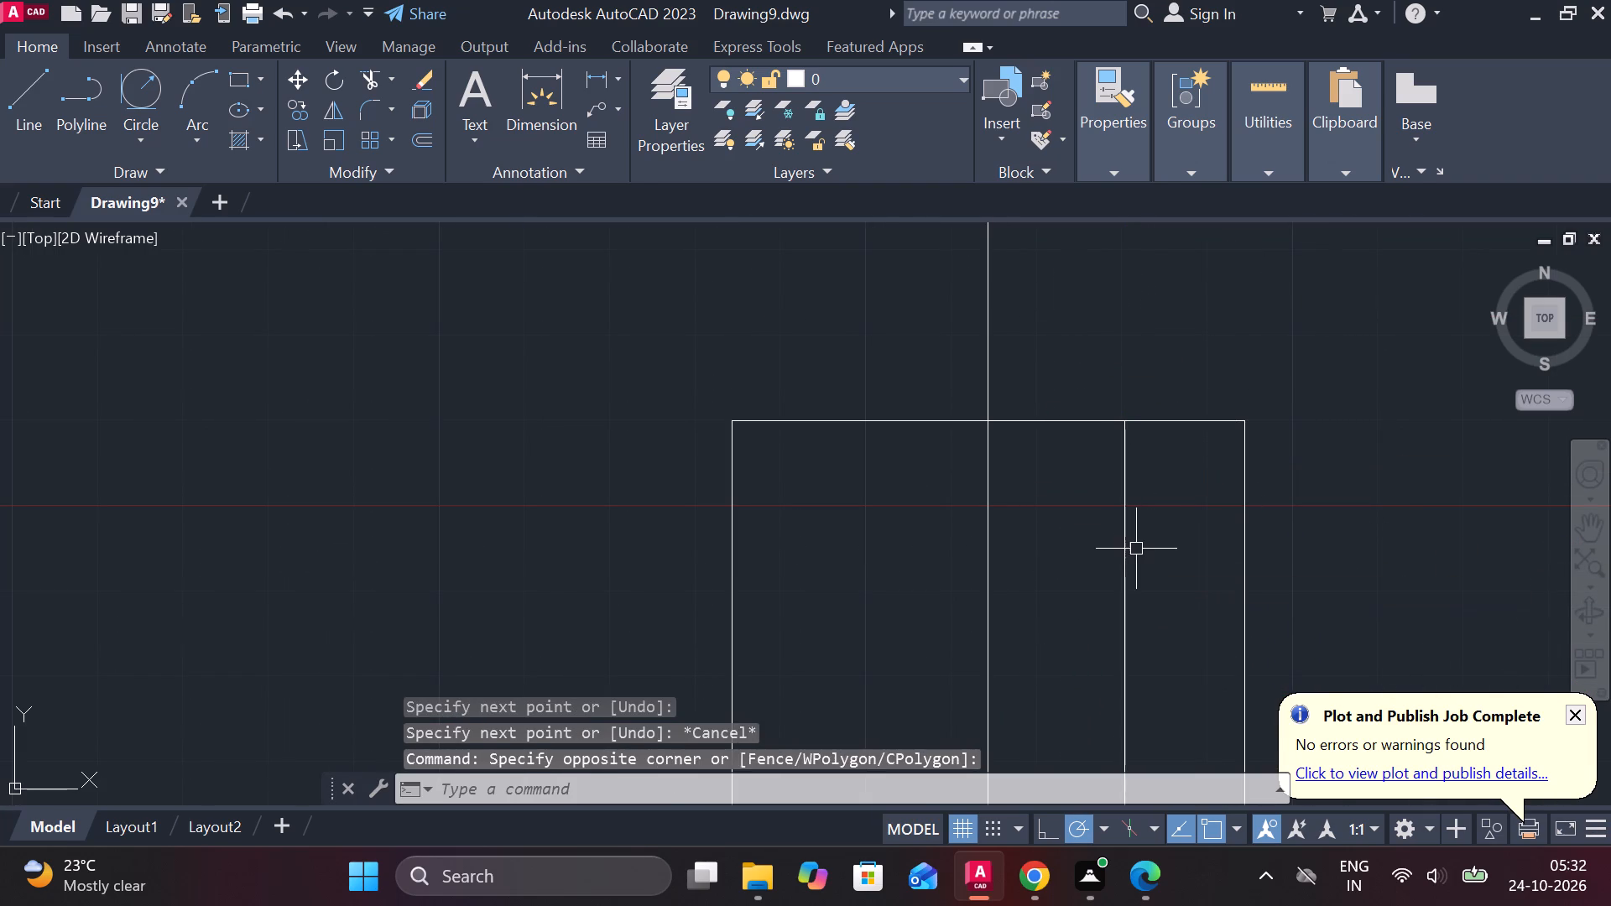
key(Escape)
click(1128, 549)
key(o)
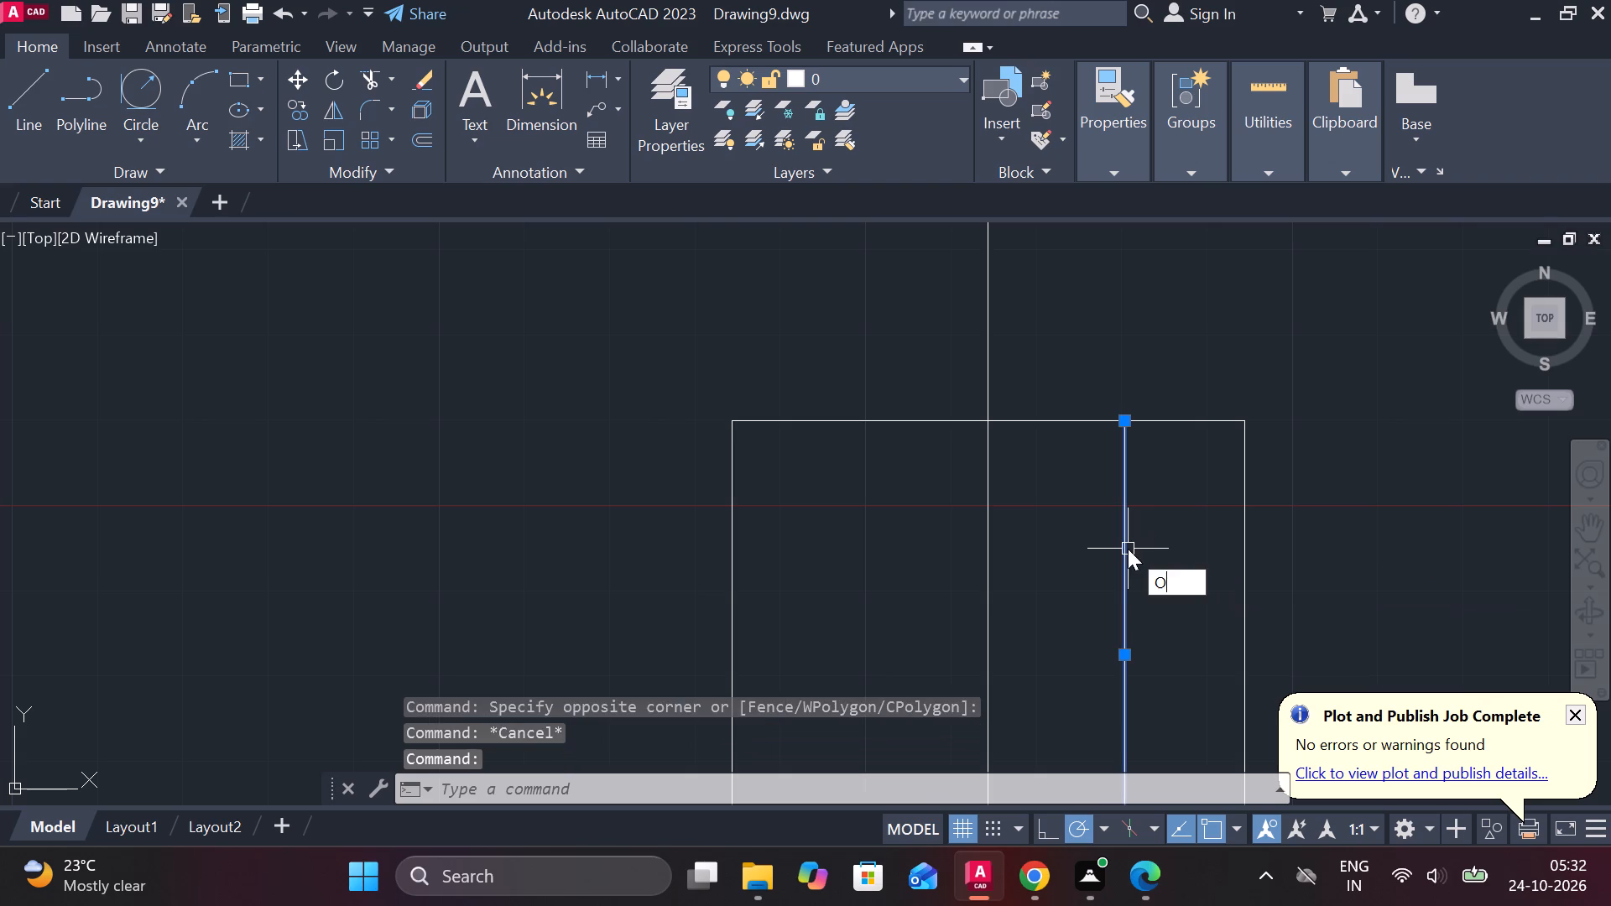
key(Return)
key(Return)
text(32)
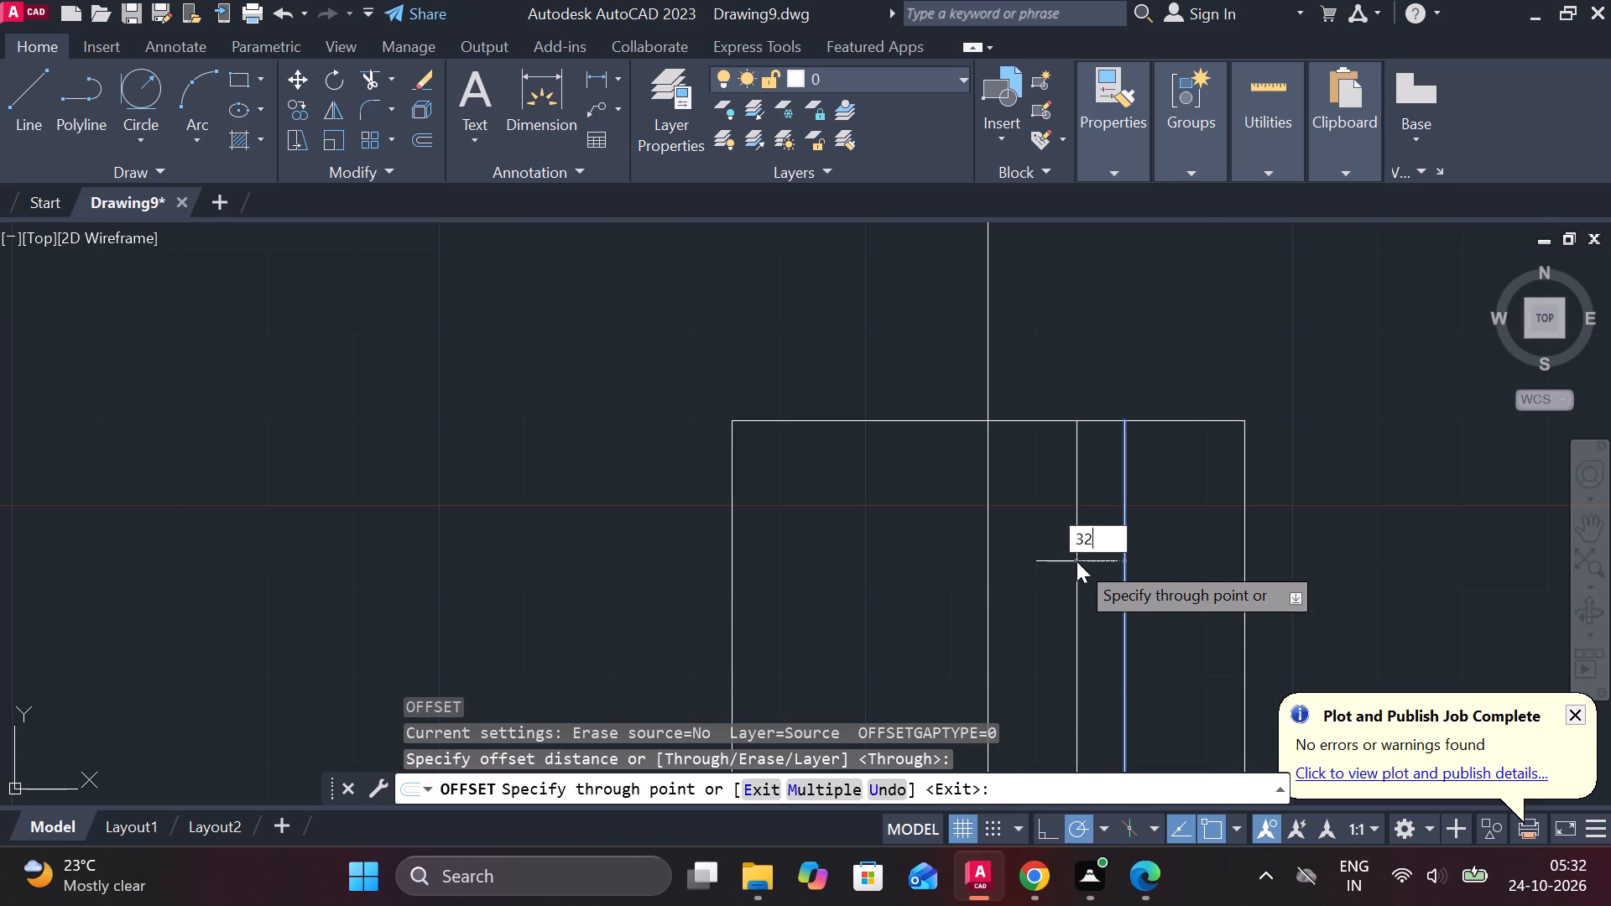
key(Return)
scroll(1077, 561, down, 3)
middle_drag(1184, 592, 1166, 528)
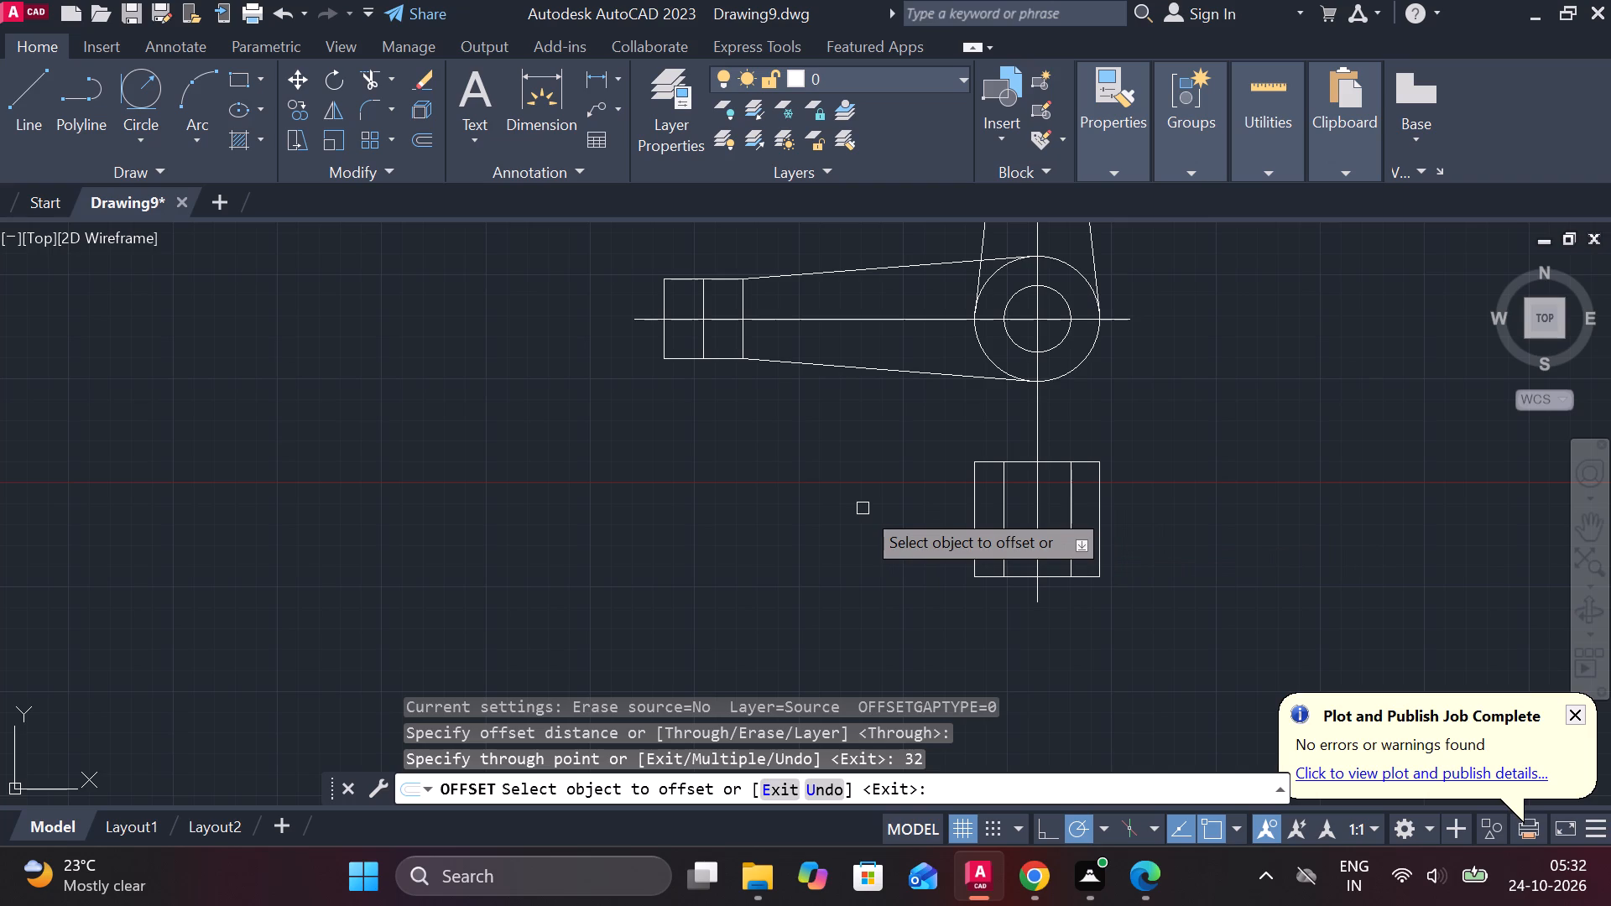
key(Escape)
Draw a 190 mm horizontal line leftward from 10 mm below the rectangle's upper-right corner, ending directly below the square end's midpoint.
scroll(1041, 493, up, 1)
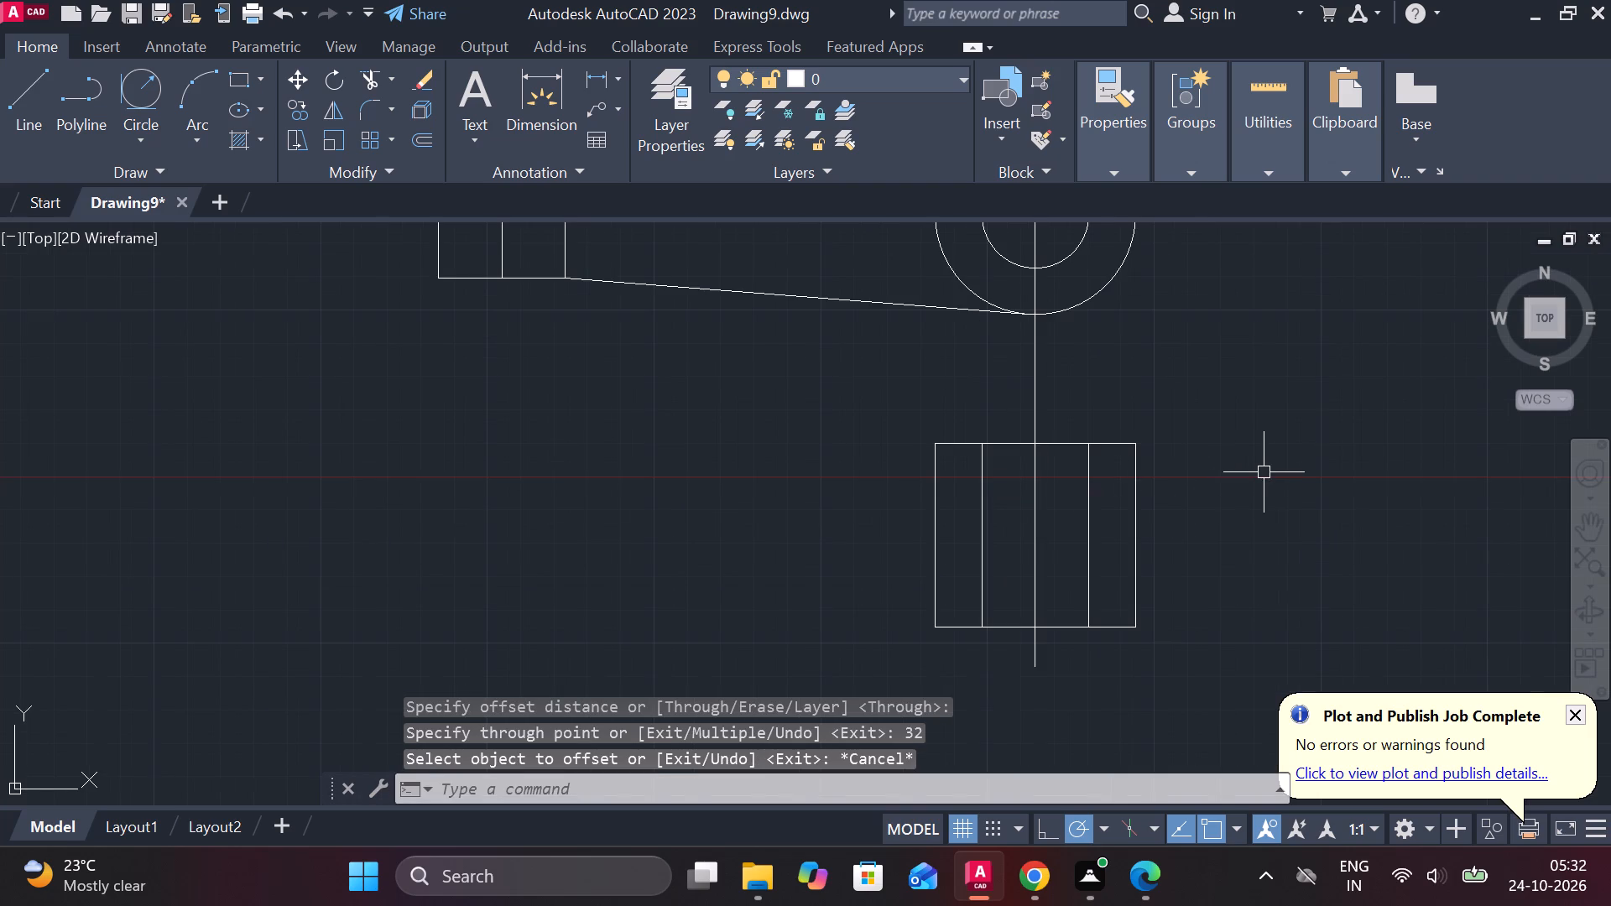
key(l)
key(Return)
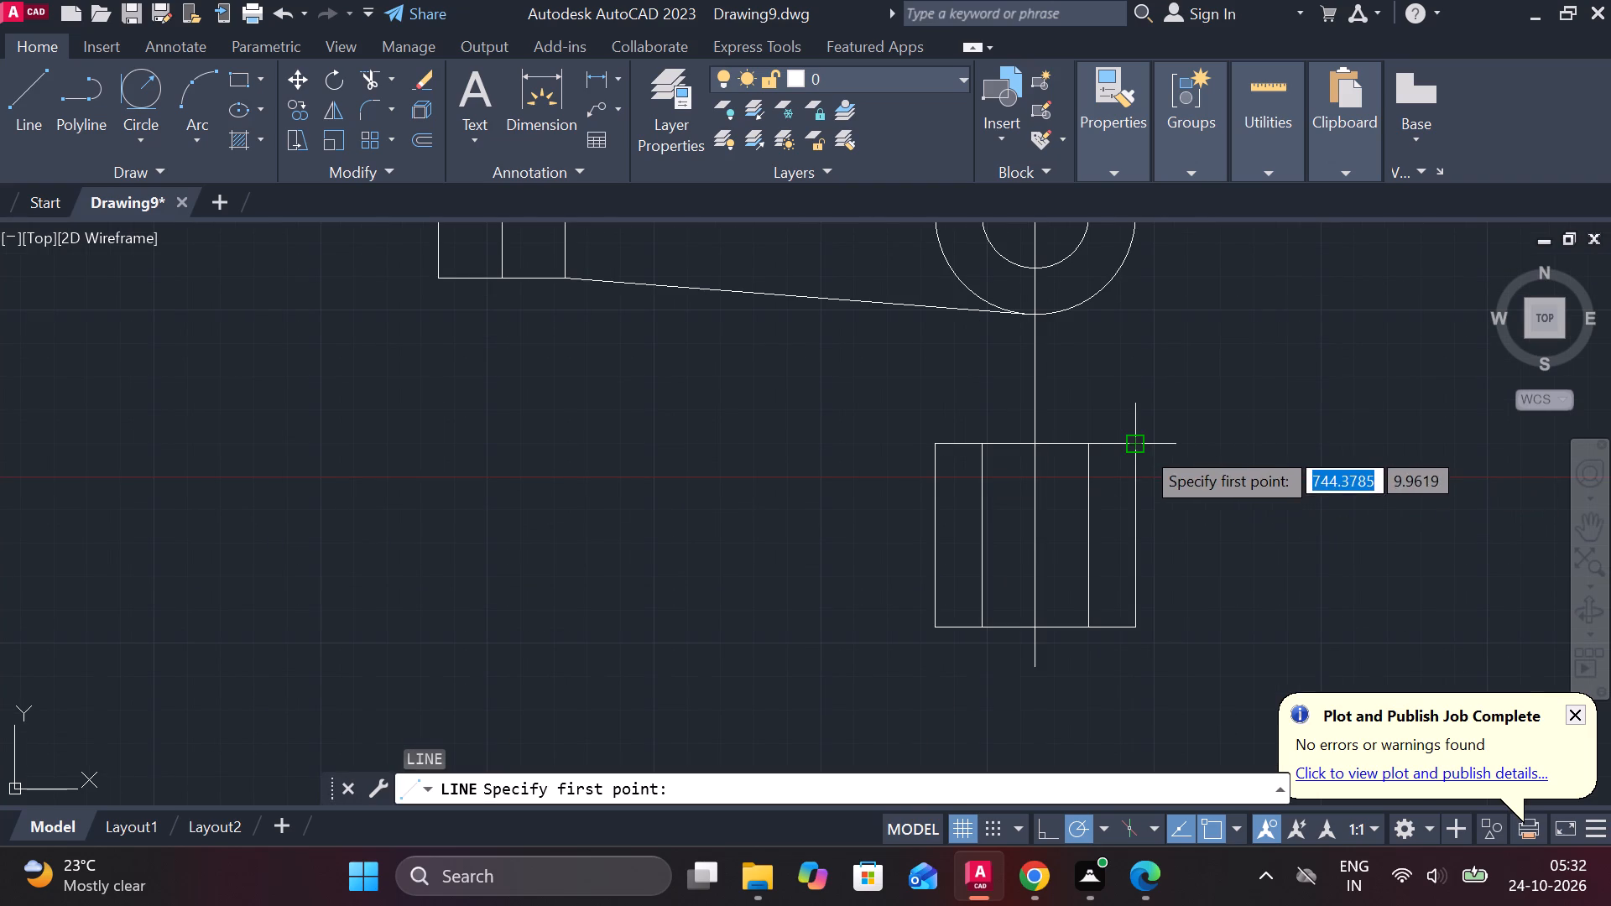
text(10)
key(Return)
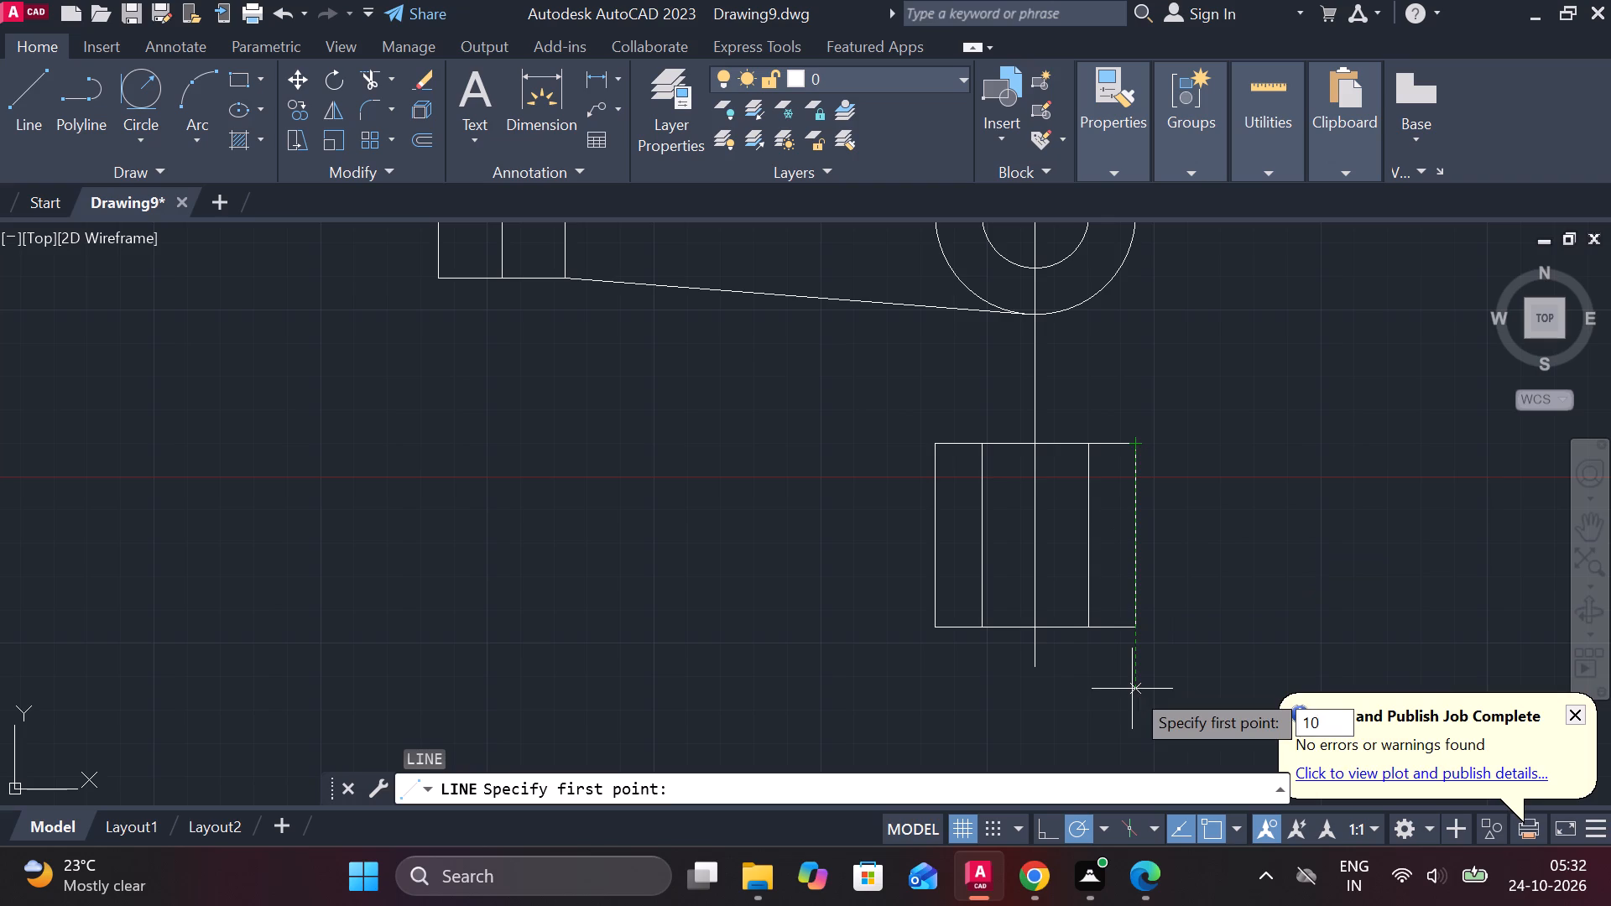
middle_drag(632, 570, 994, 580)
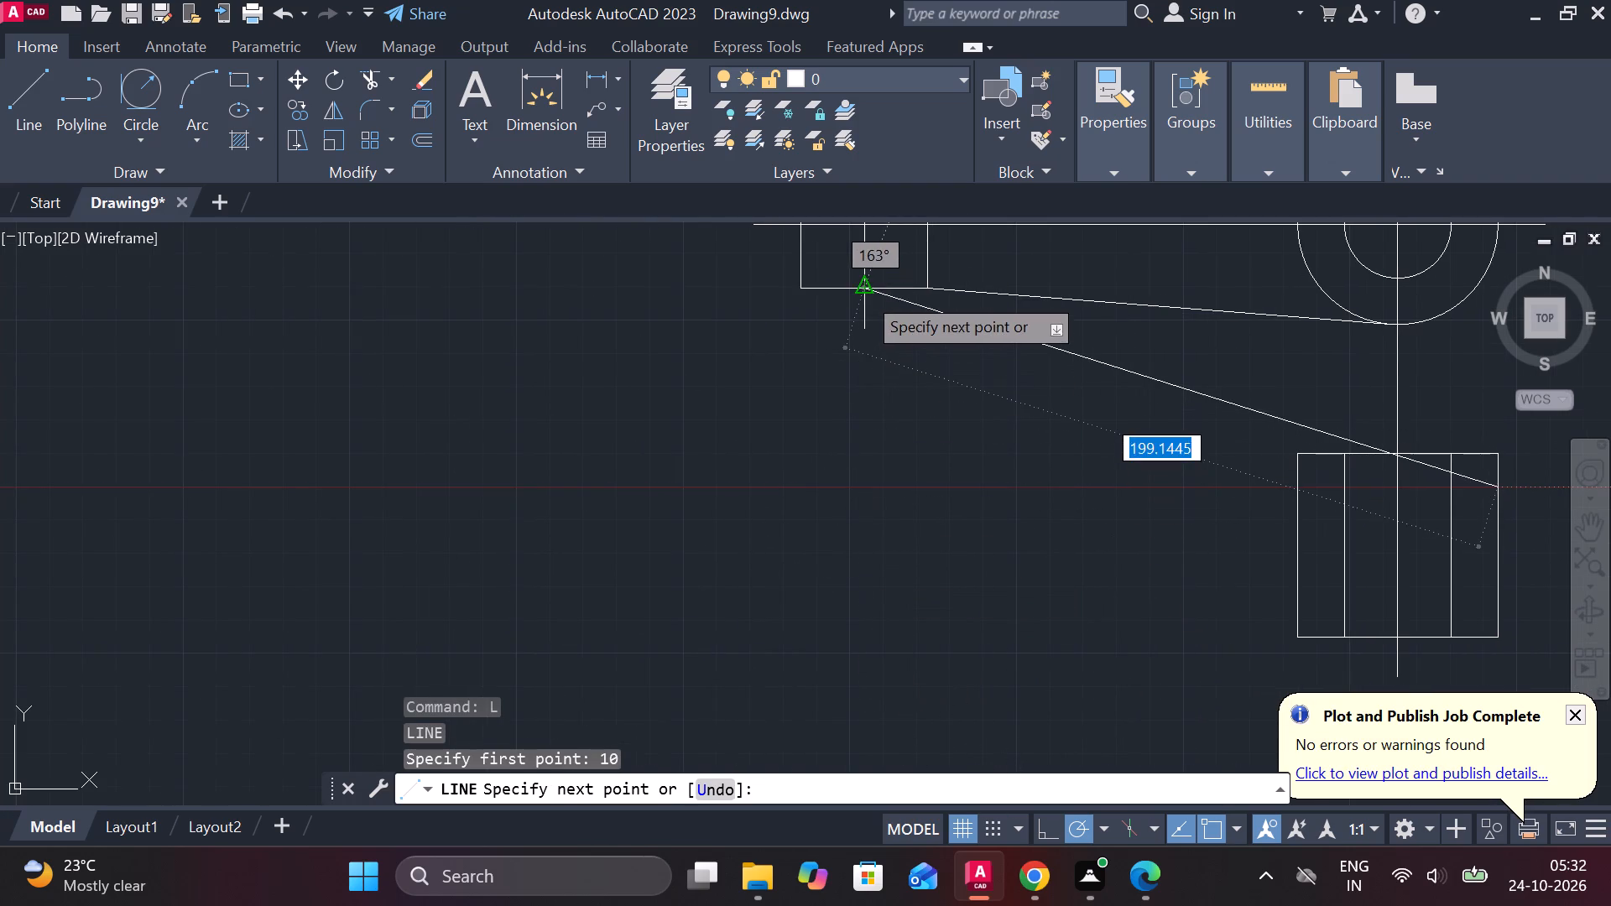
click(858, 497)
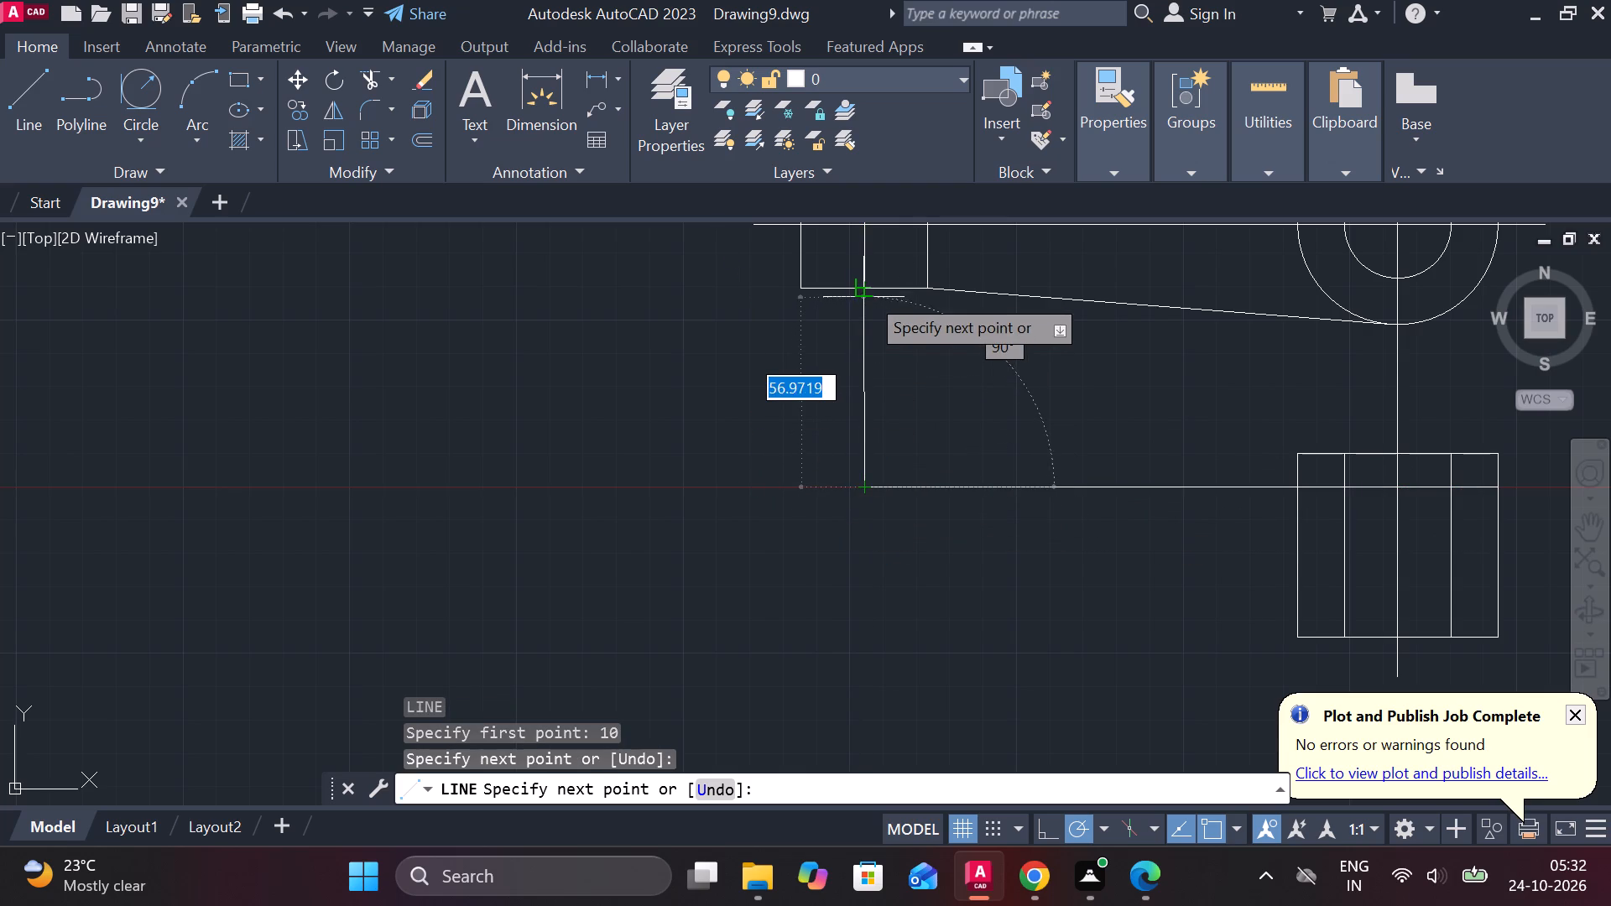
middle_drag(886, 310, 868, 488)
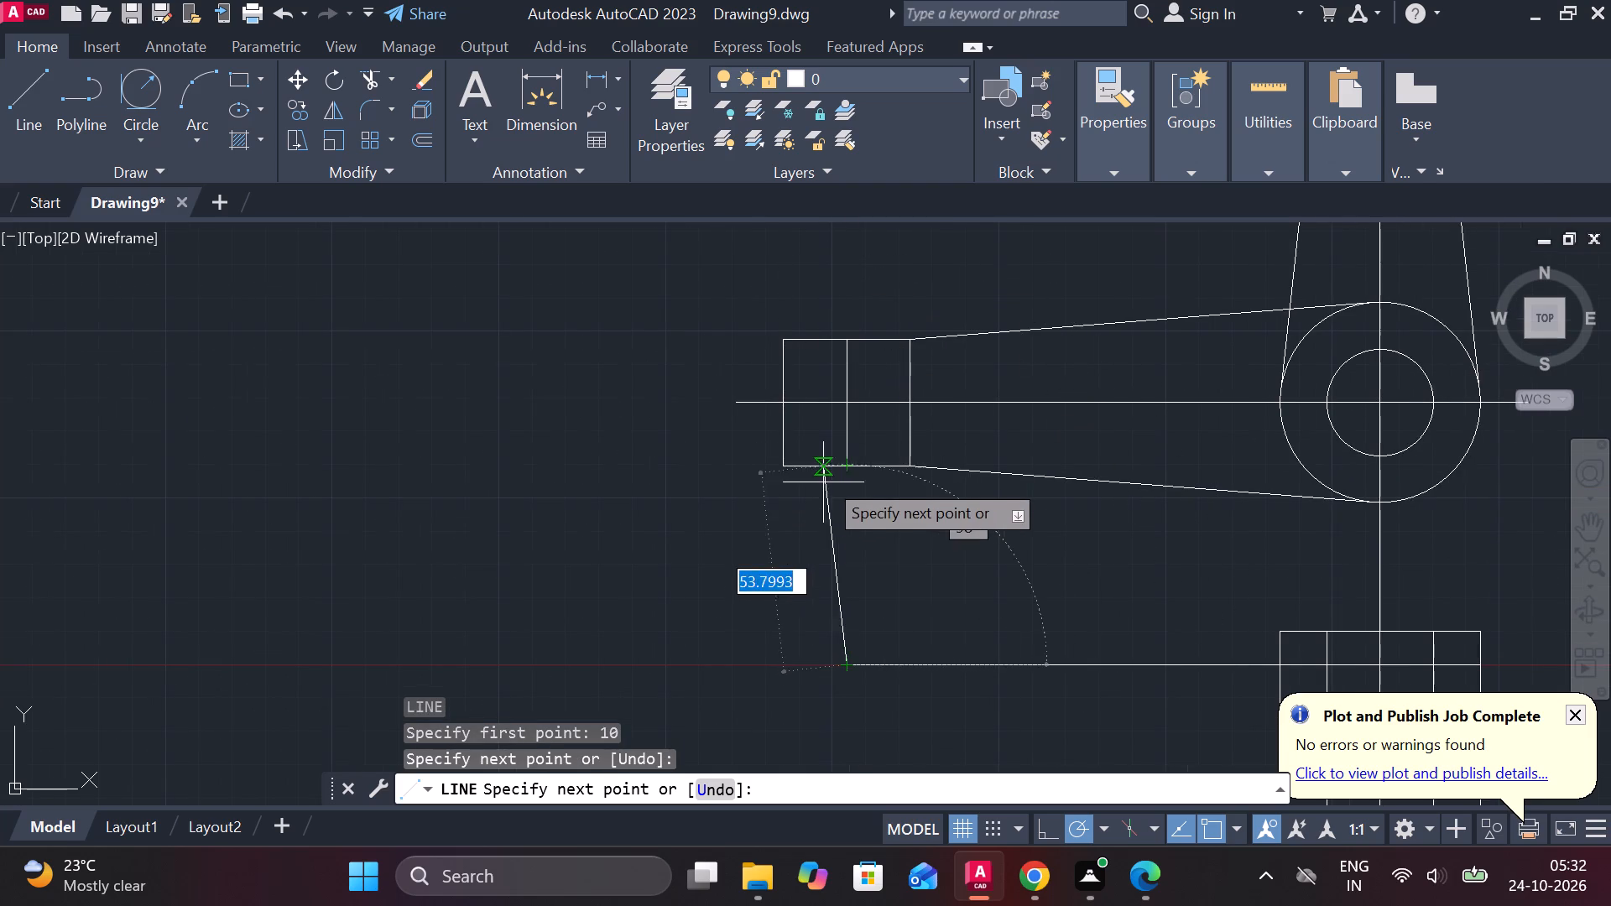
key(Escape)
Draw a 38 mm diameter circle centred on the left end of the new horizontal line.
middle_drag(878, 624, 818, 549)
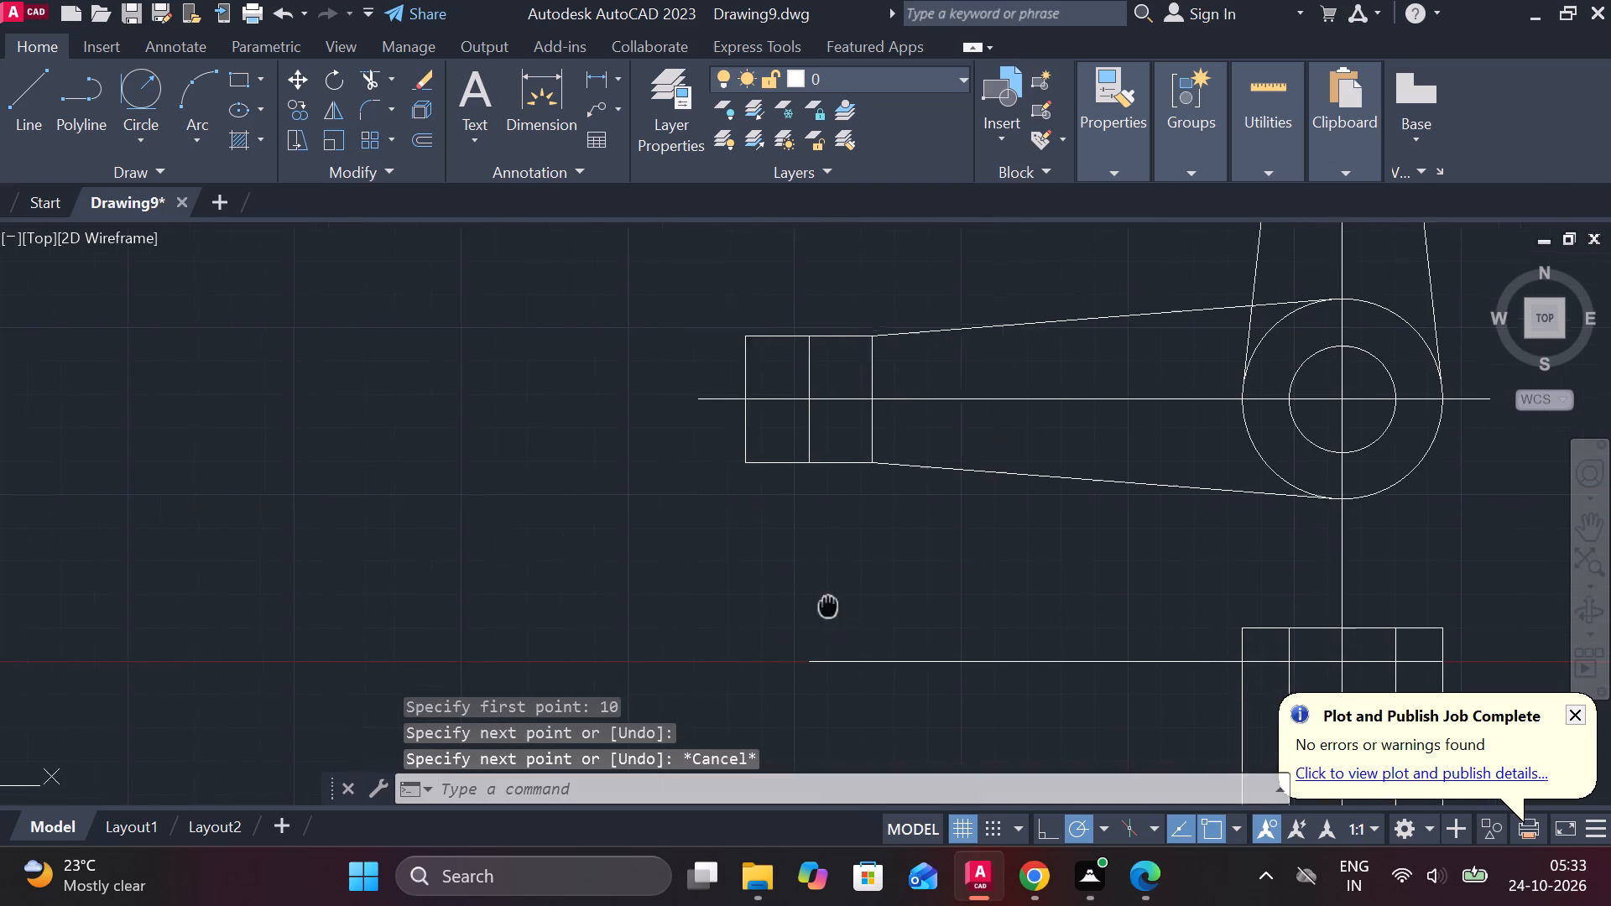
middle_drag(818, 549, 816, 502)
text(C)
key(space)
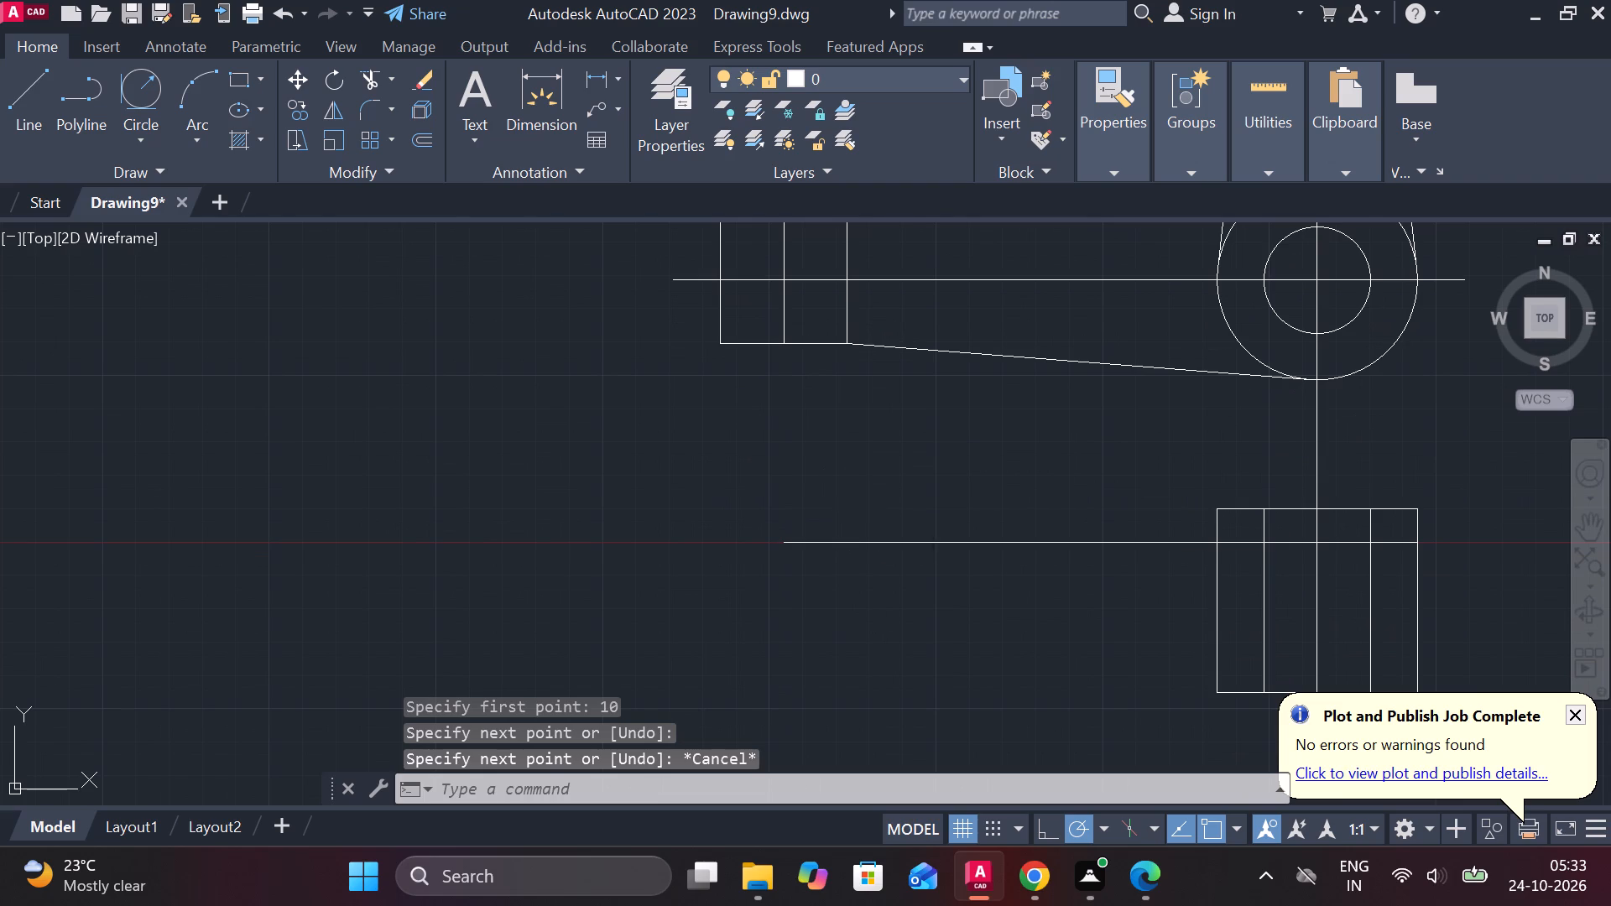
click(790, 544)
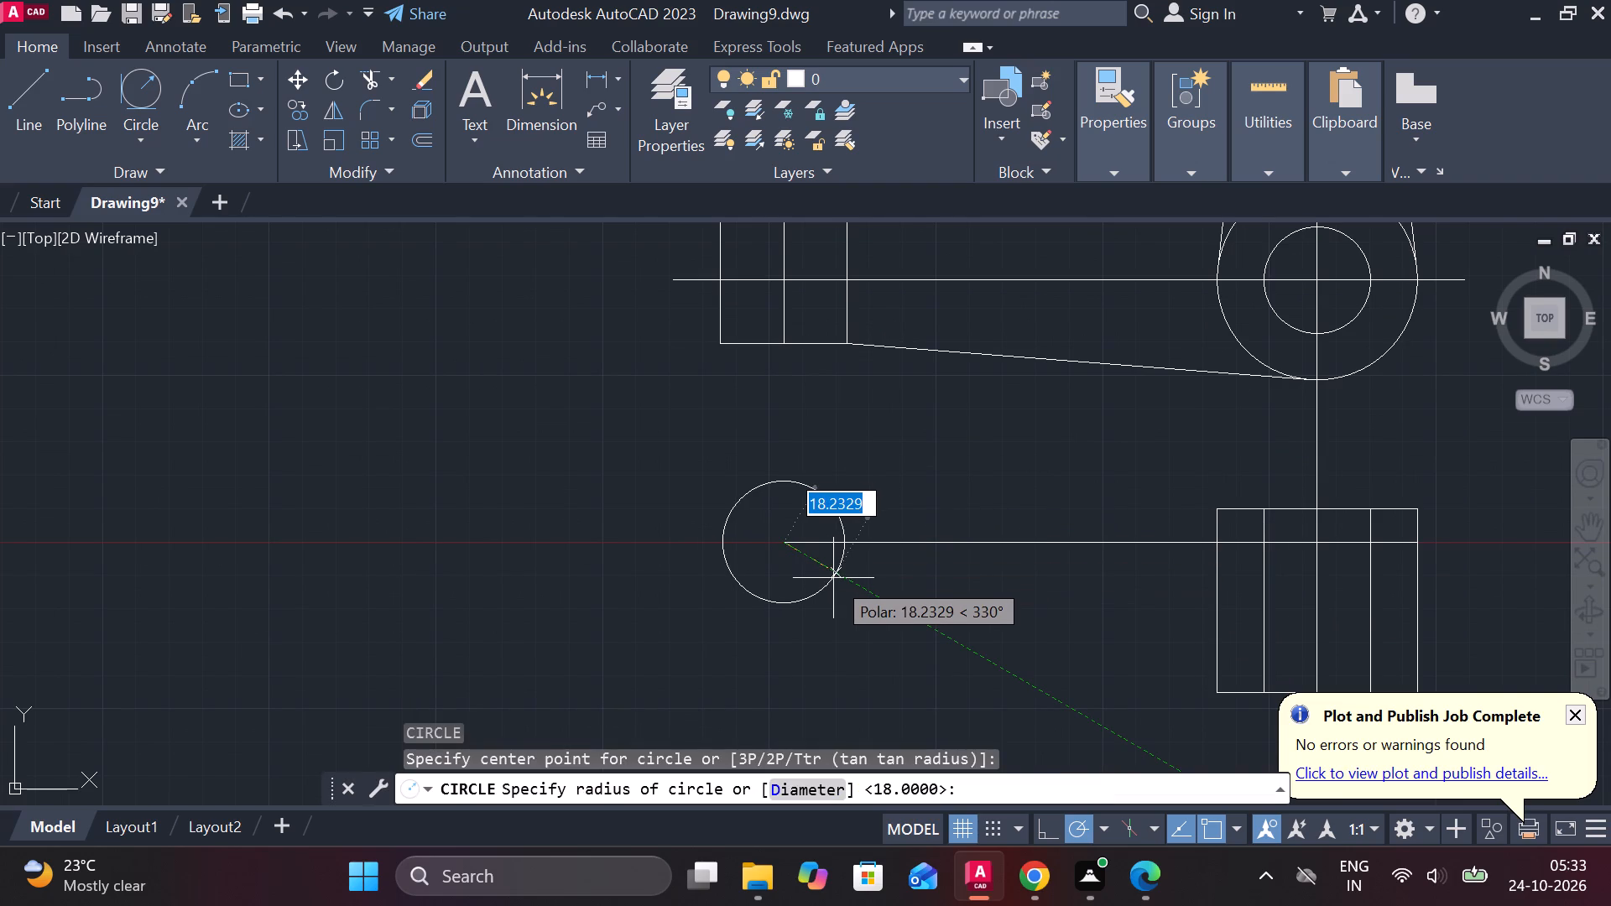
text(D 38)
key(Return)
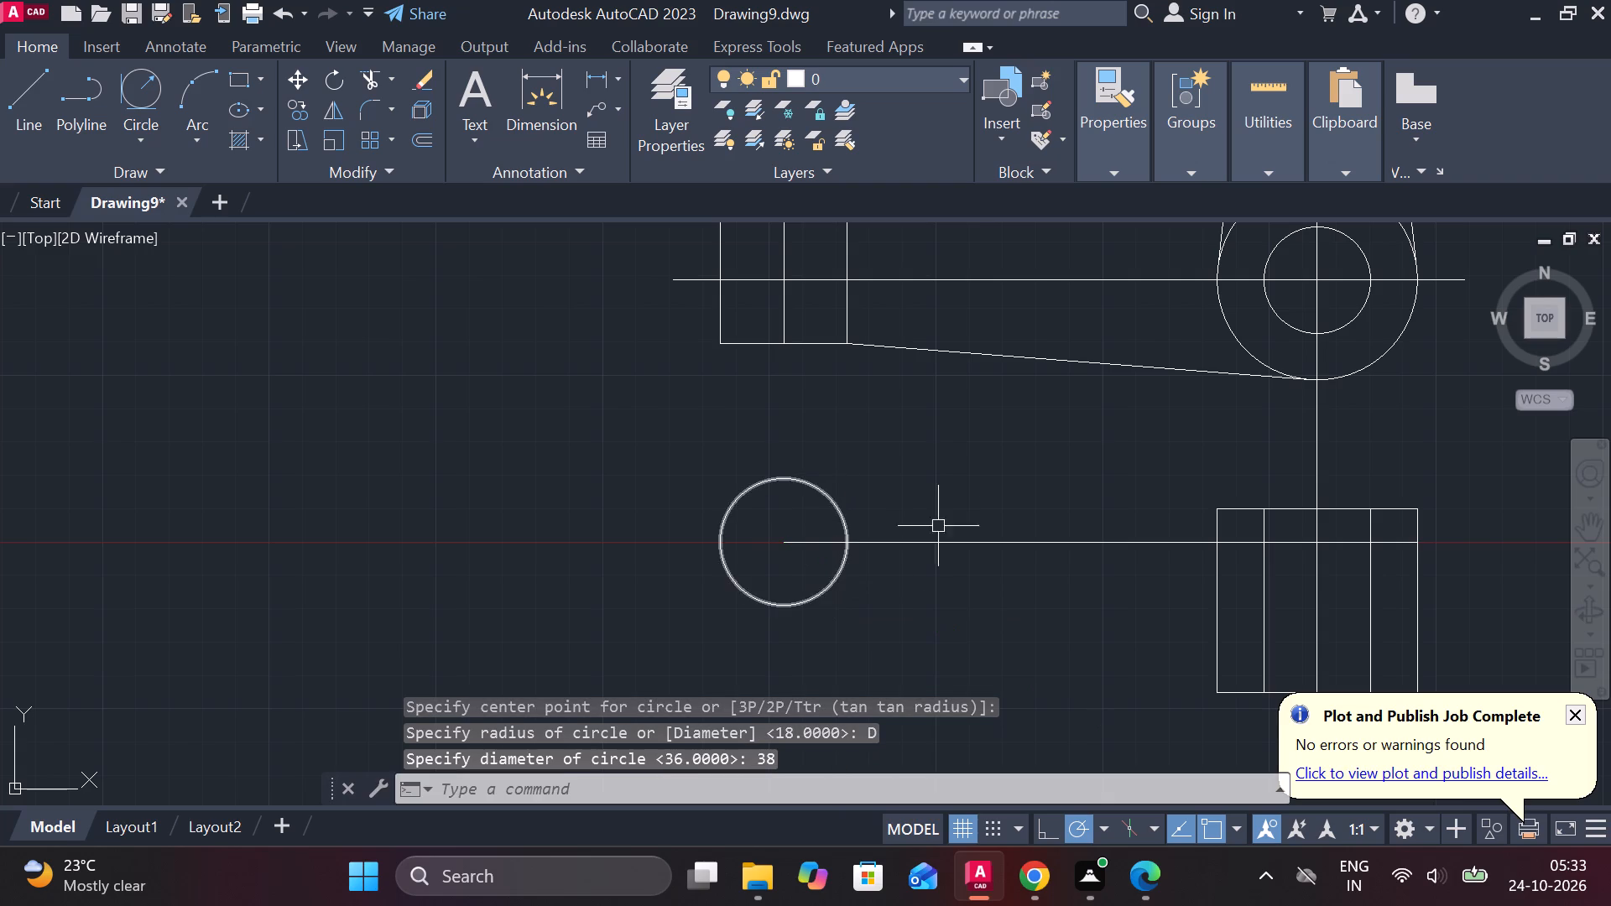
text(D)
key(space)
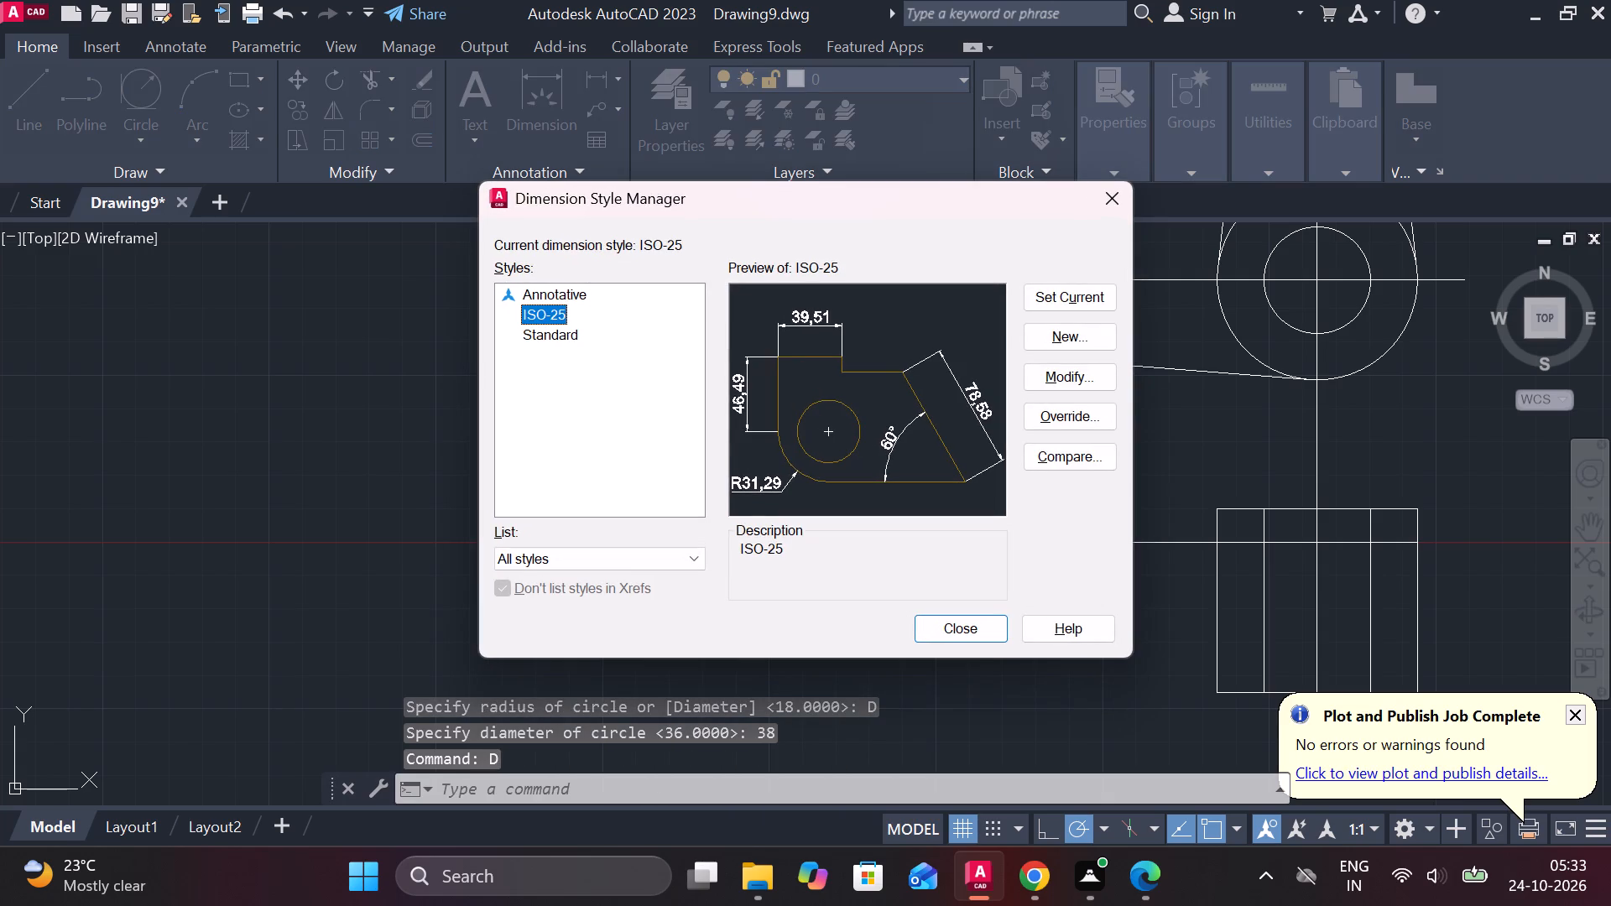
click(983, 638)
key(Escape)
Draw an 18 mm diameter circle concentric with the 38 mm diameter circle.
text(C)
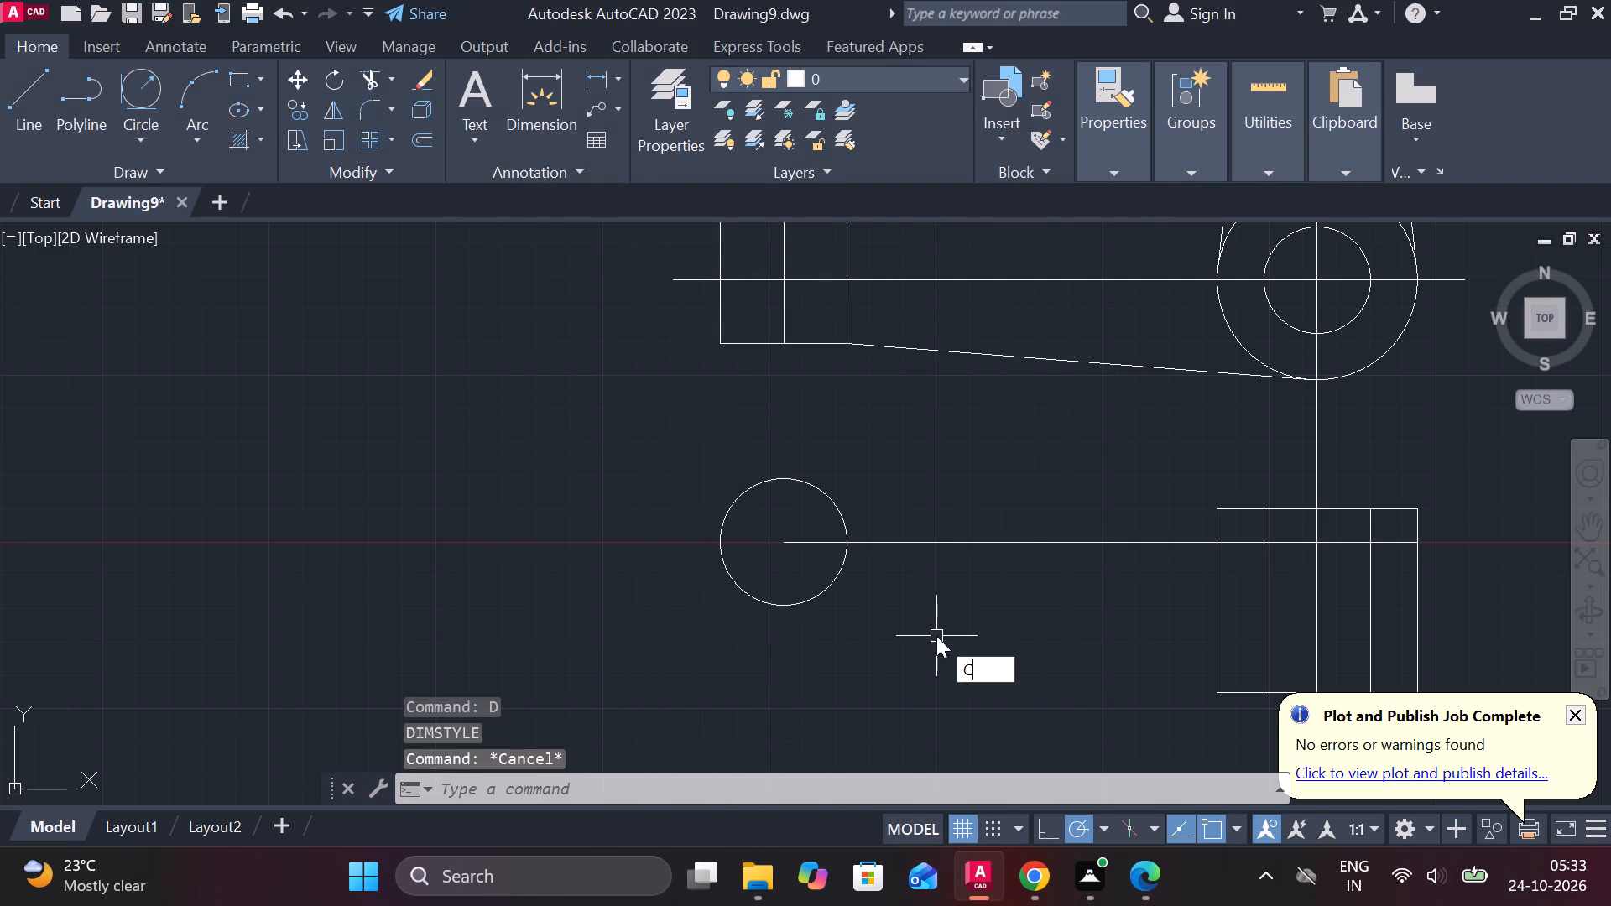
key(space)
click(775, 538)
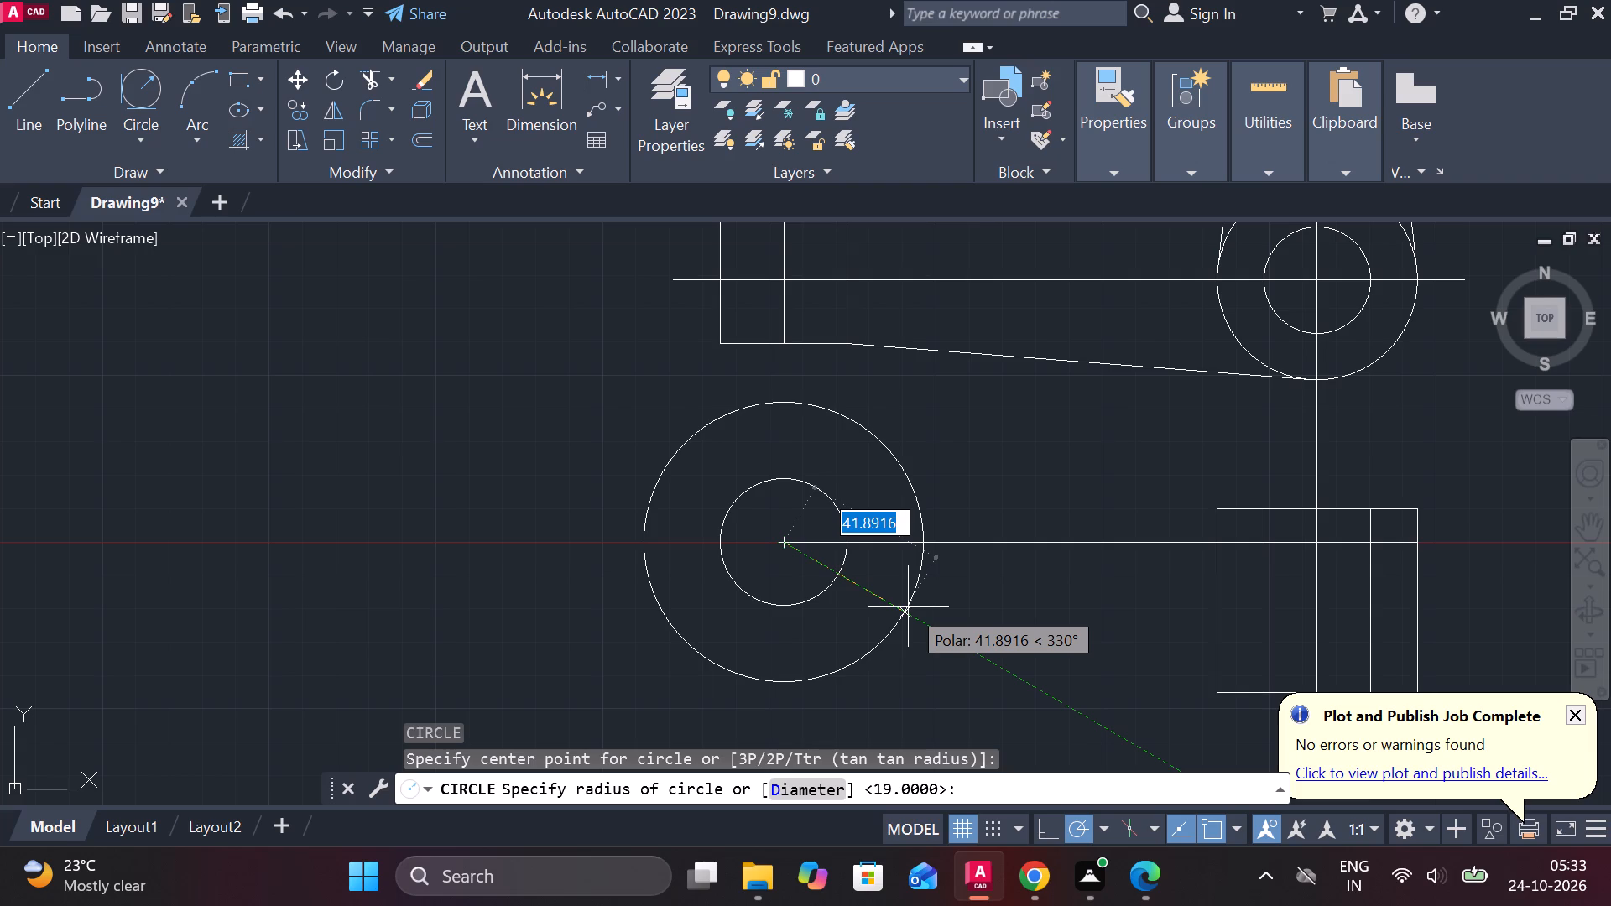
key(d)
key(space)
text(18)
key(Return)
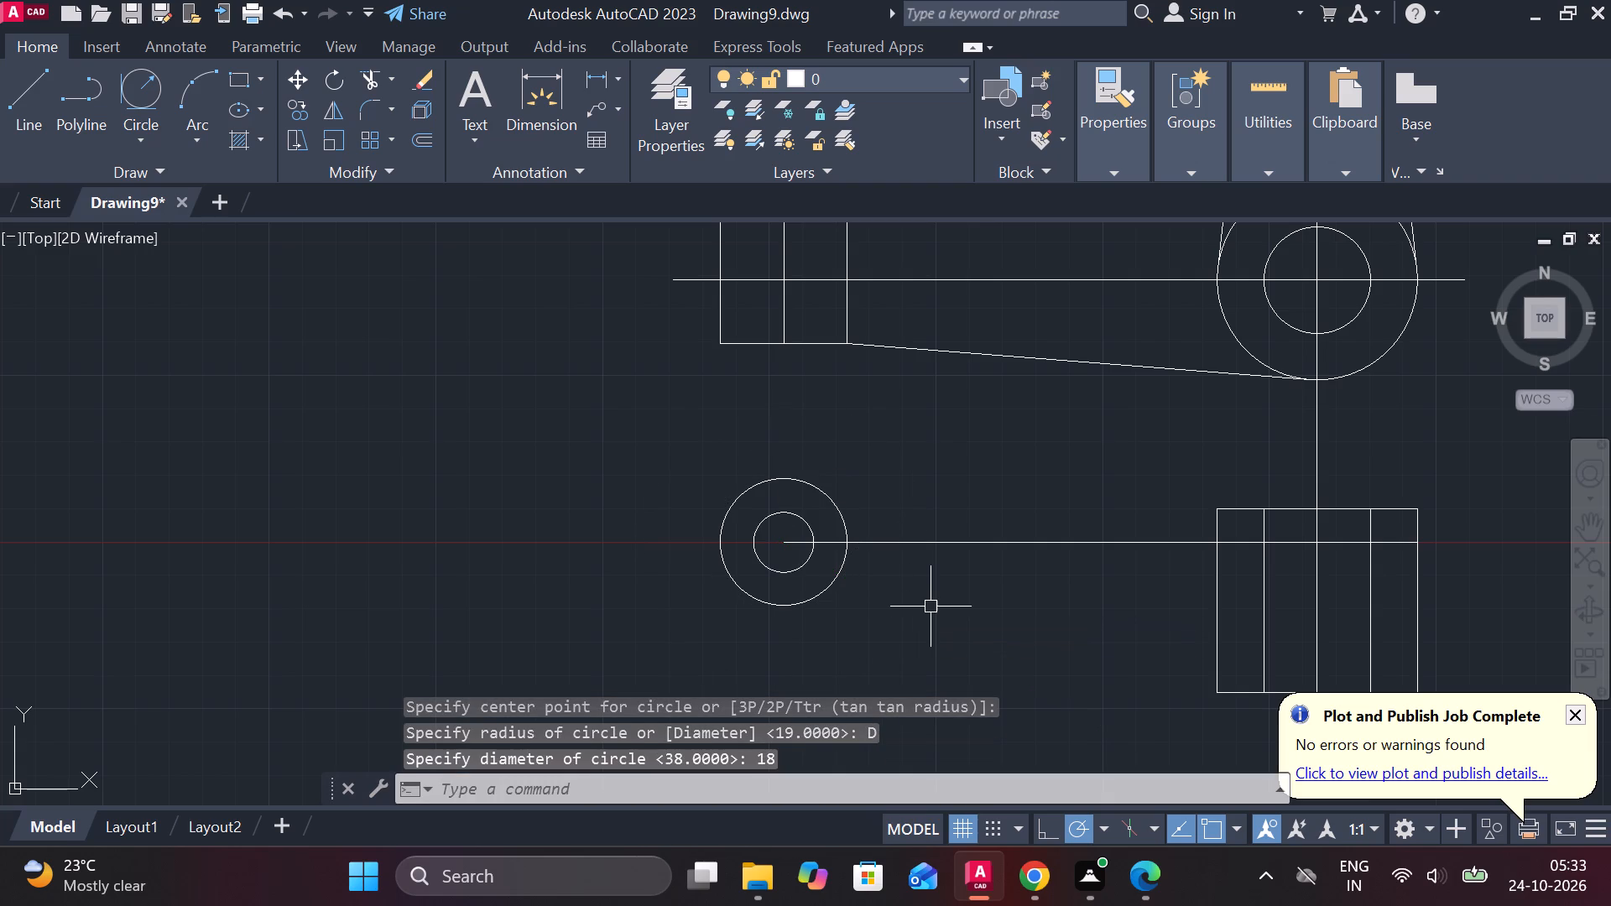
Offset the square end's vertical middle line 9 mm to each side.
middle_drag(931, 607, 933, 716)
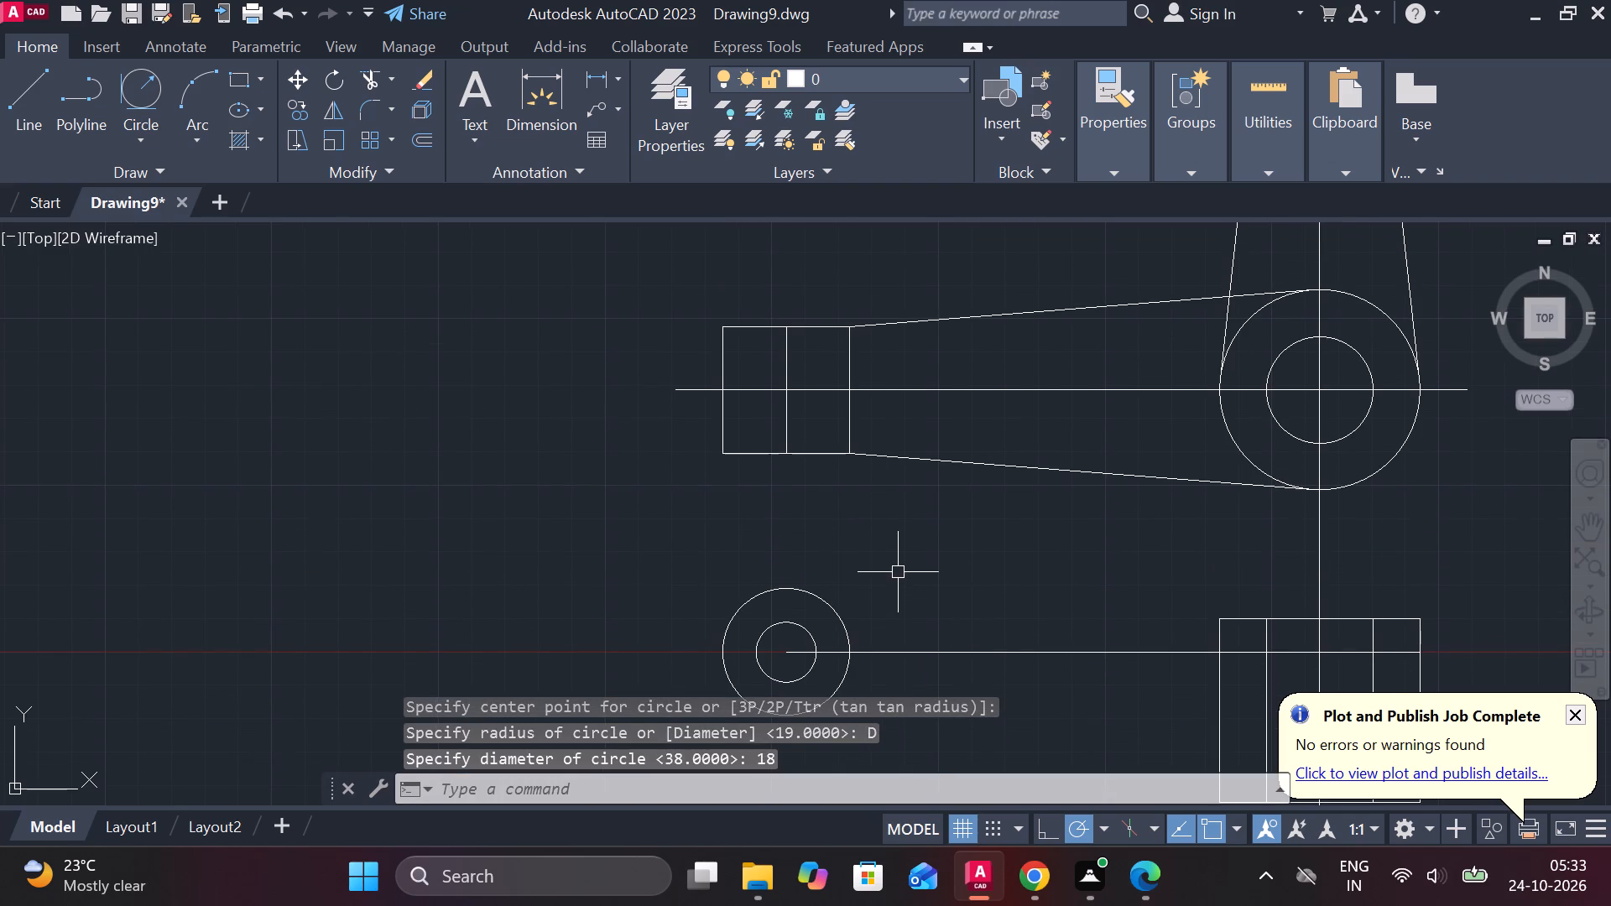
click(783, 368)
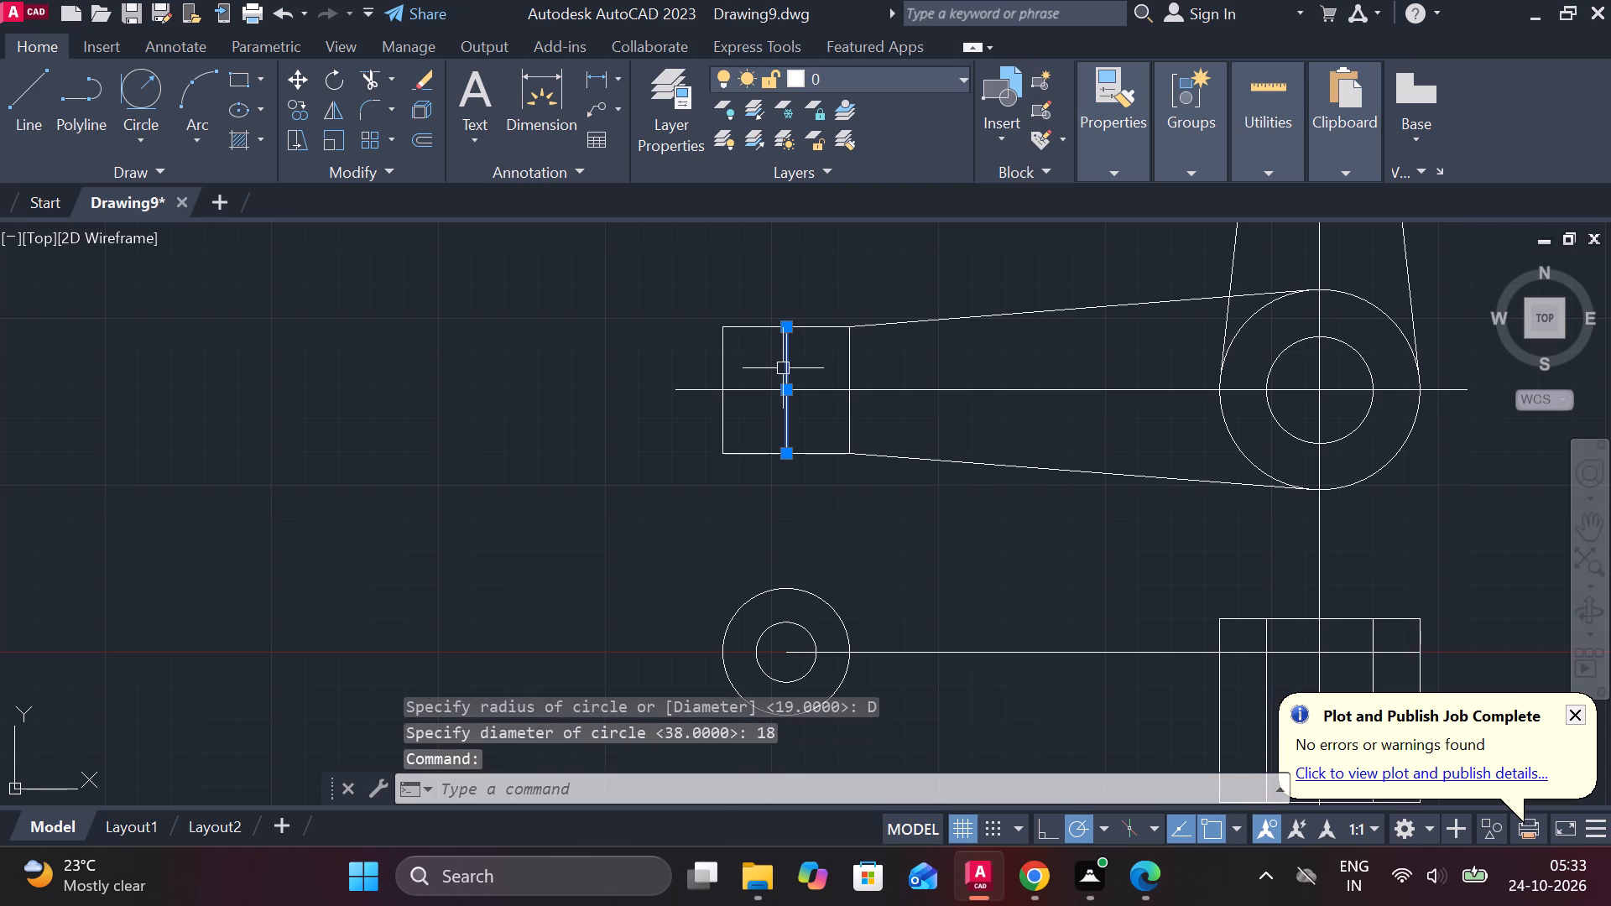
key(o)
key(Return)
key(Return)
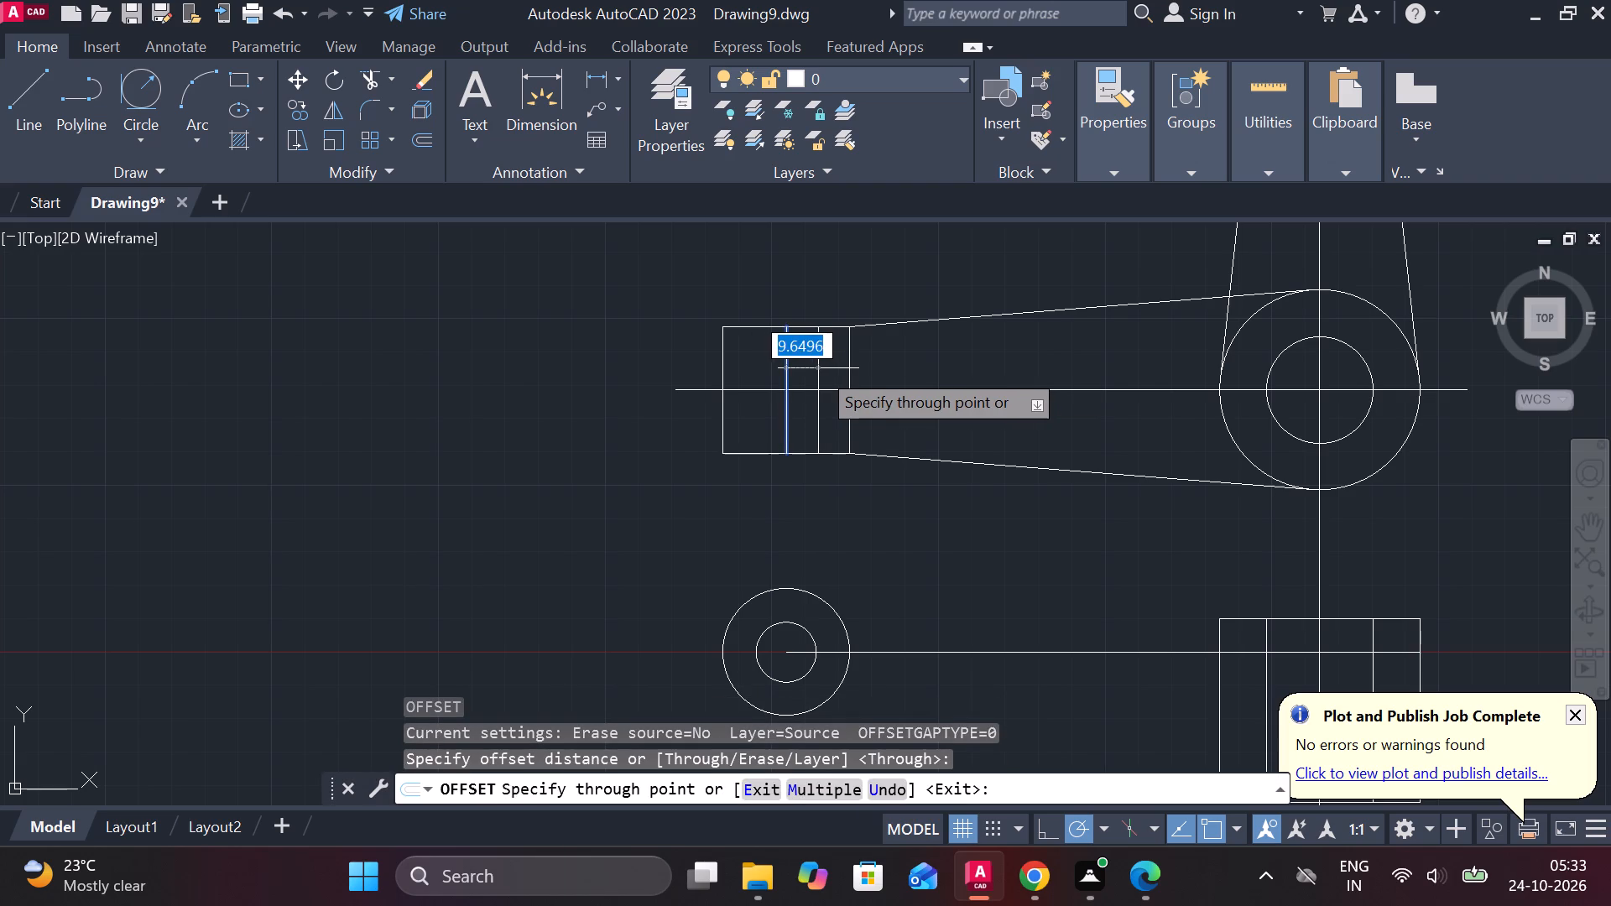
key(9)
key(Return)
click(792, 353)
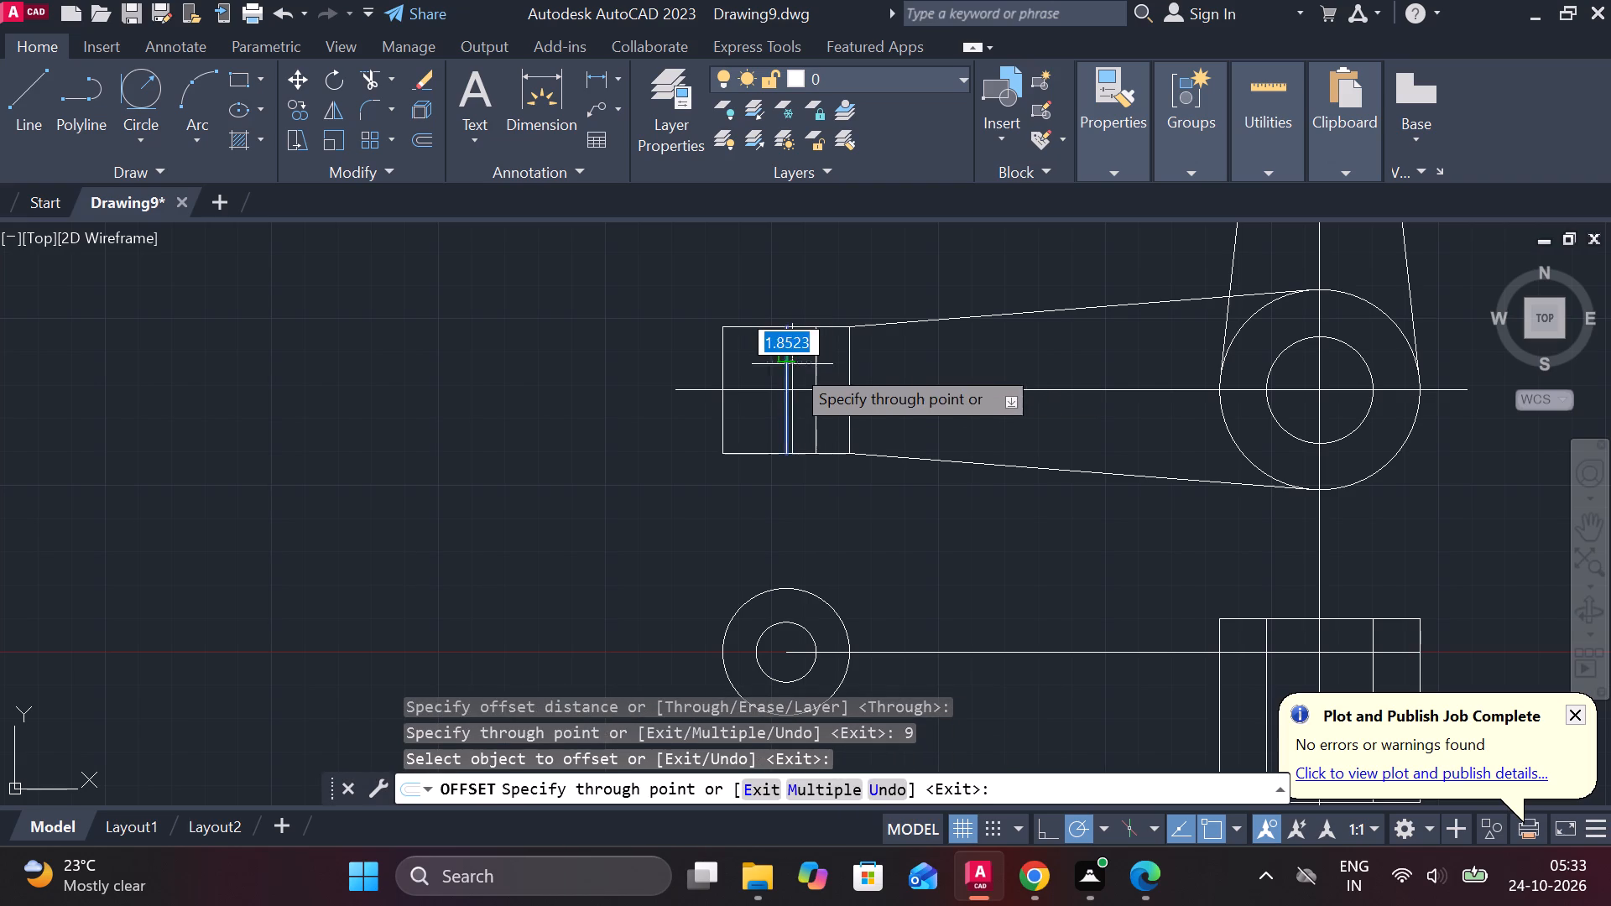
key(9)
key(Return)
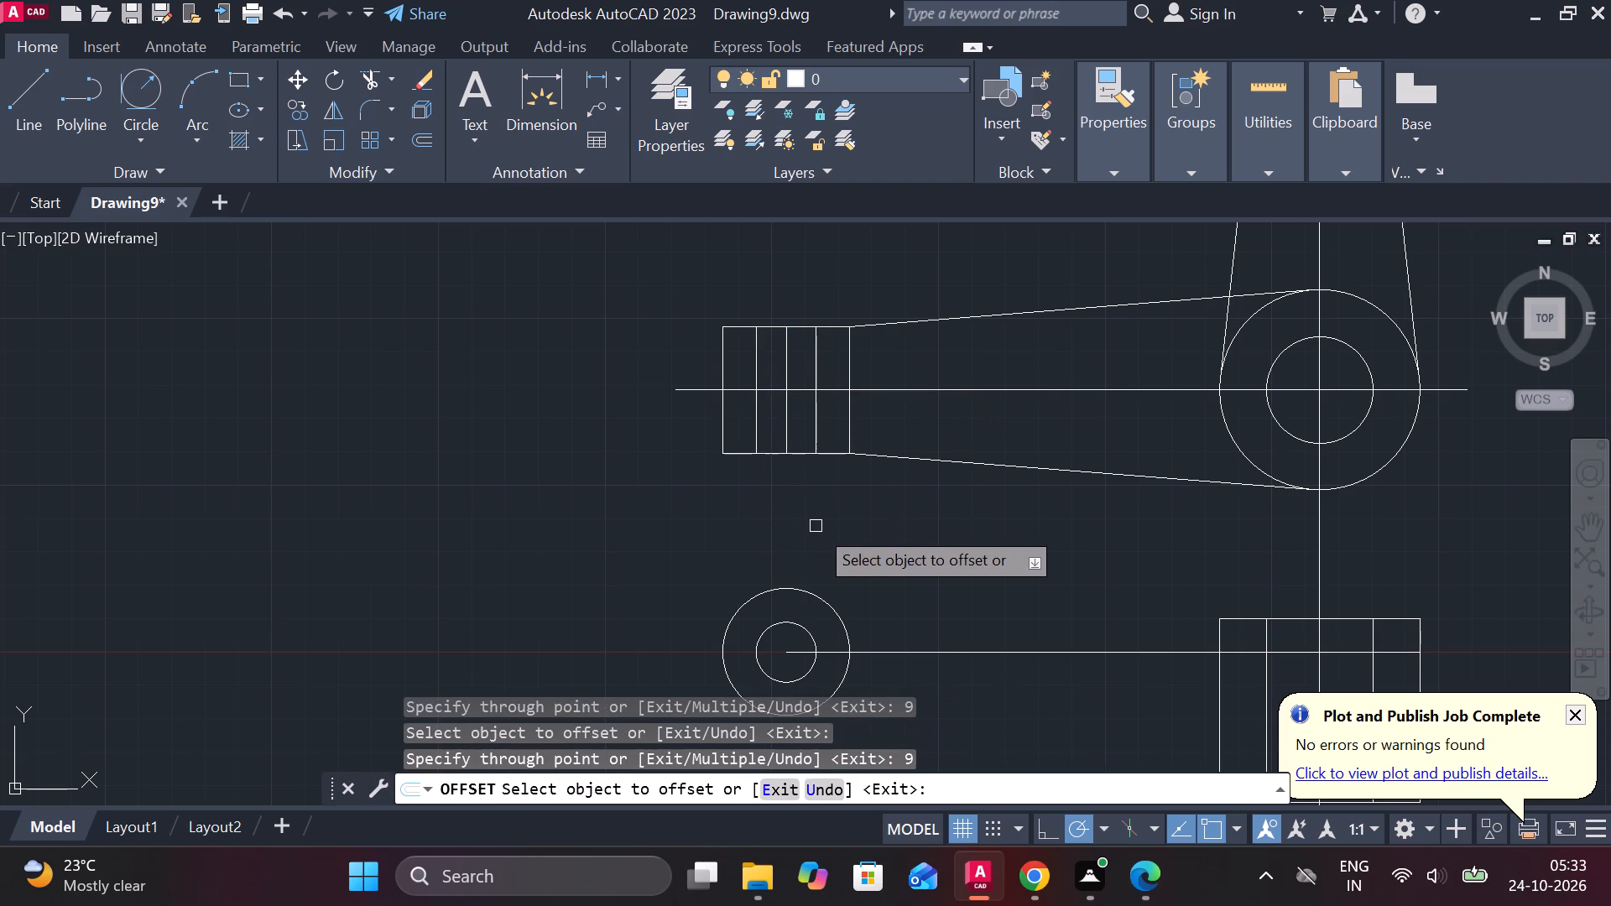
middle_drag(821, 527, 757, 486)
middle_drag(797, 527, 785, 461)
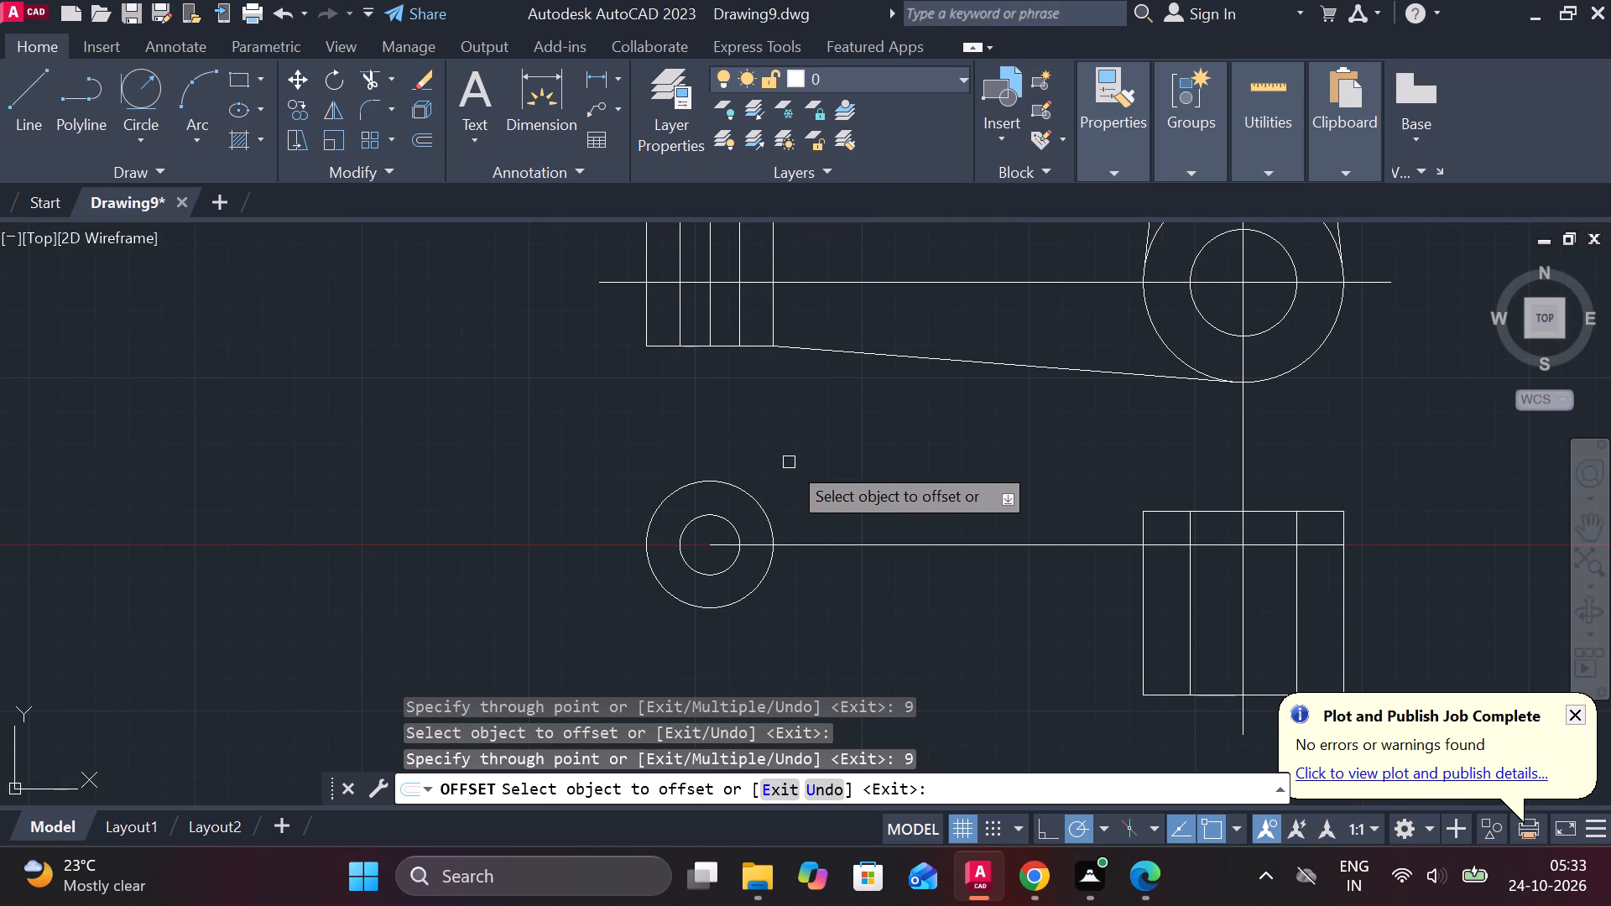
key(Escape)
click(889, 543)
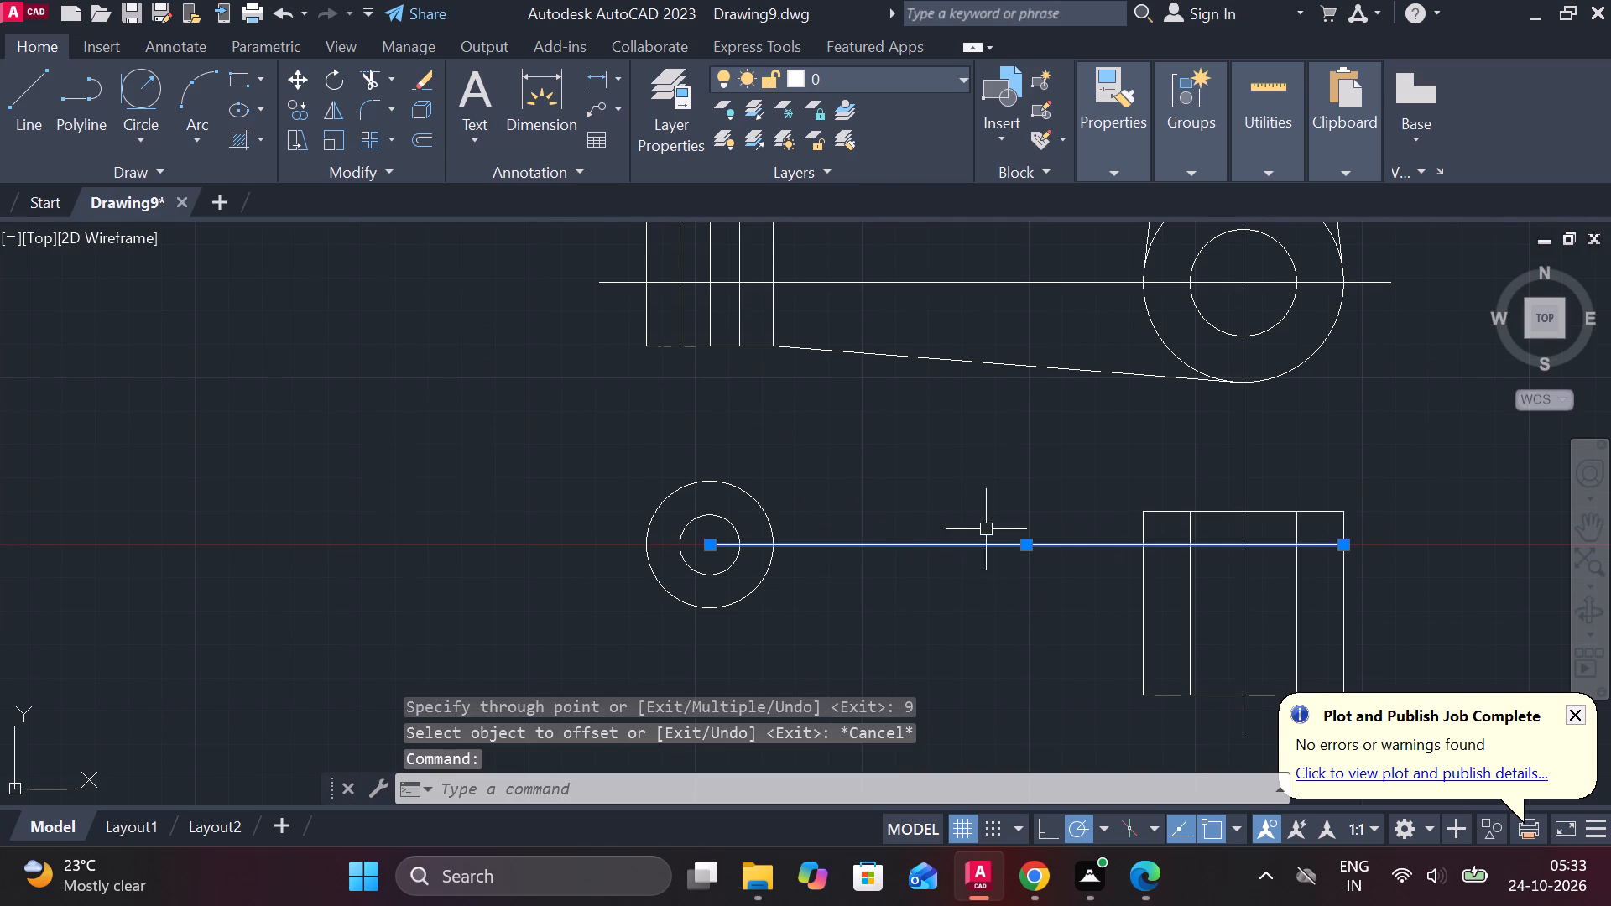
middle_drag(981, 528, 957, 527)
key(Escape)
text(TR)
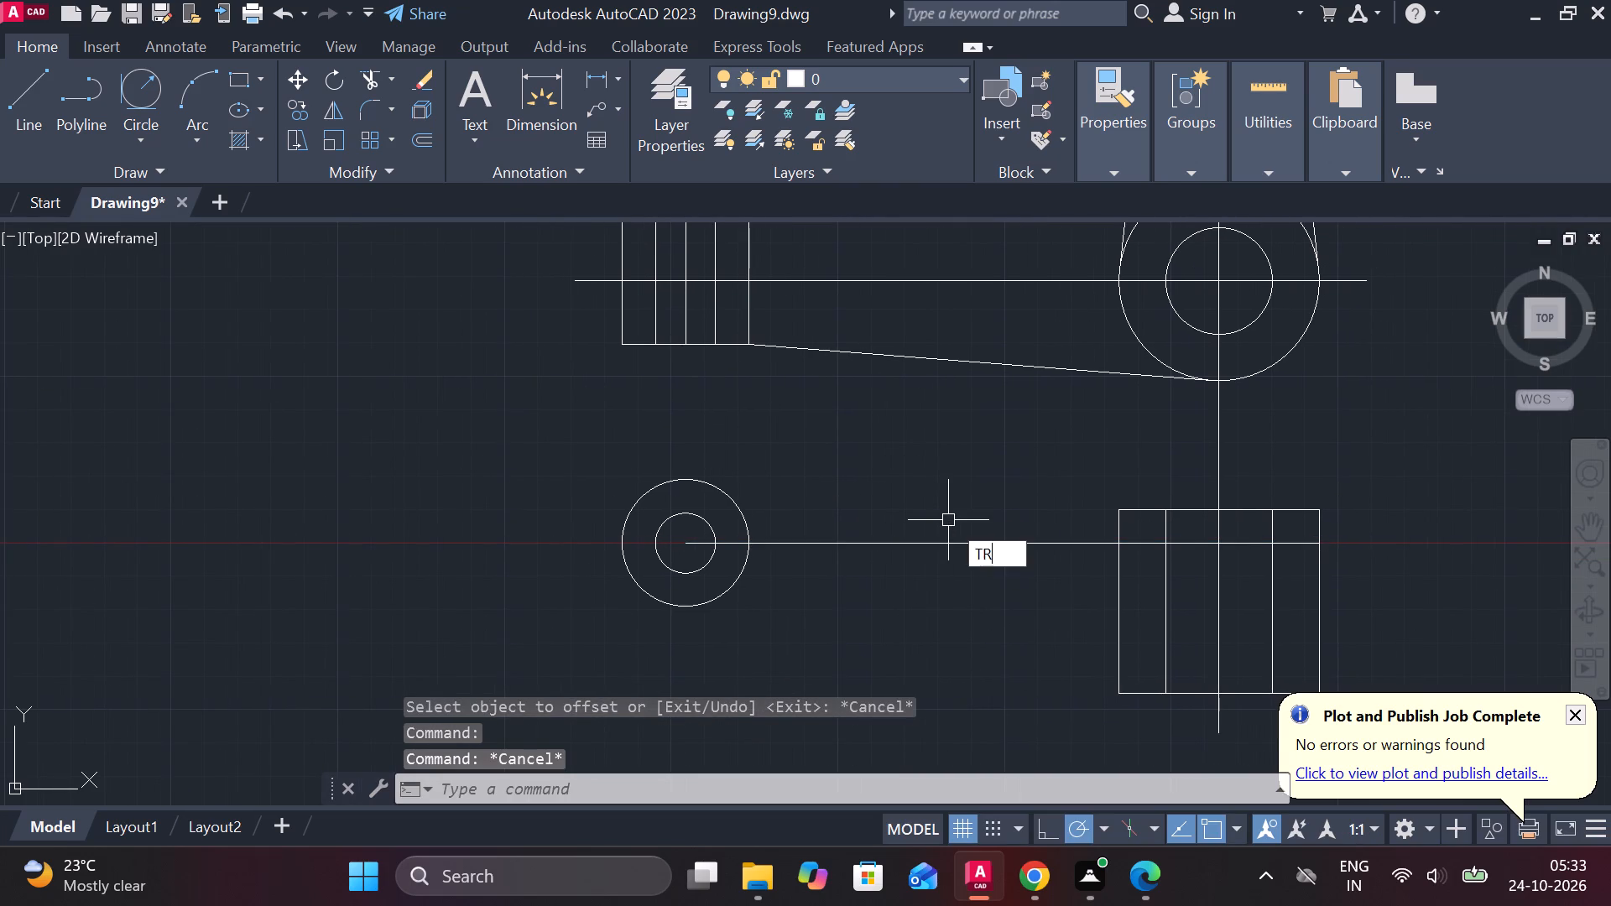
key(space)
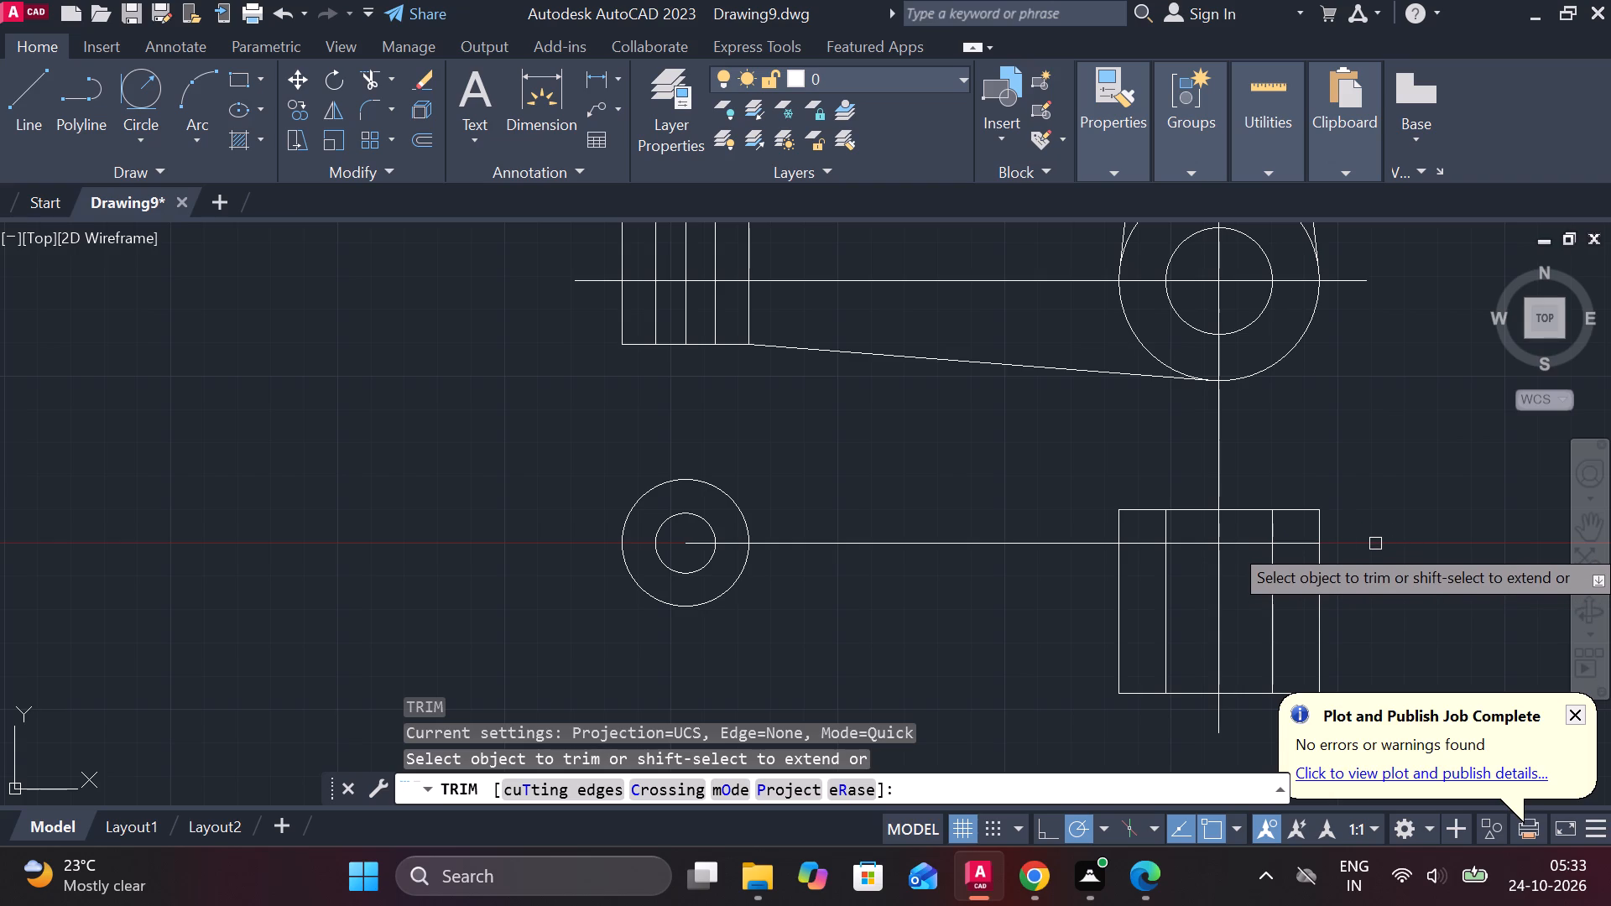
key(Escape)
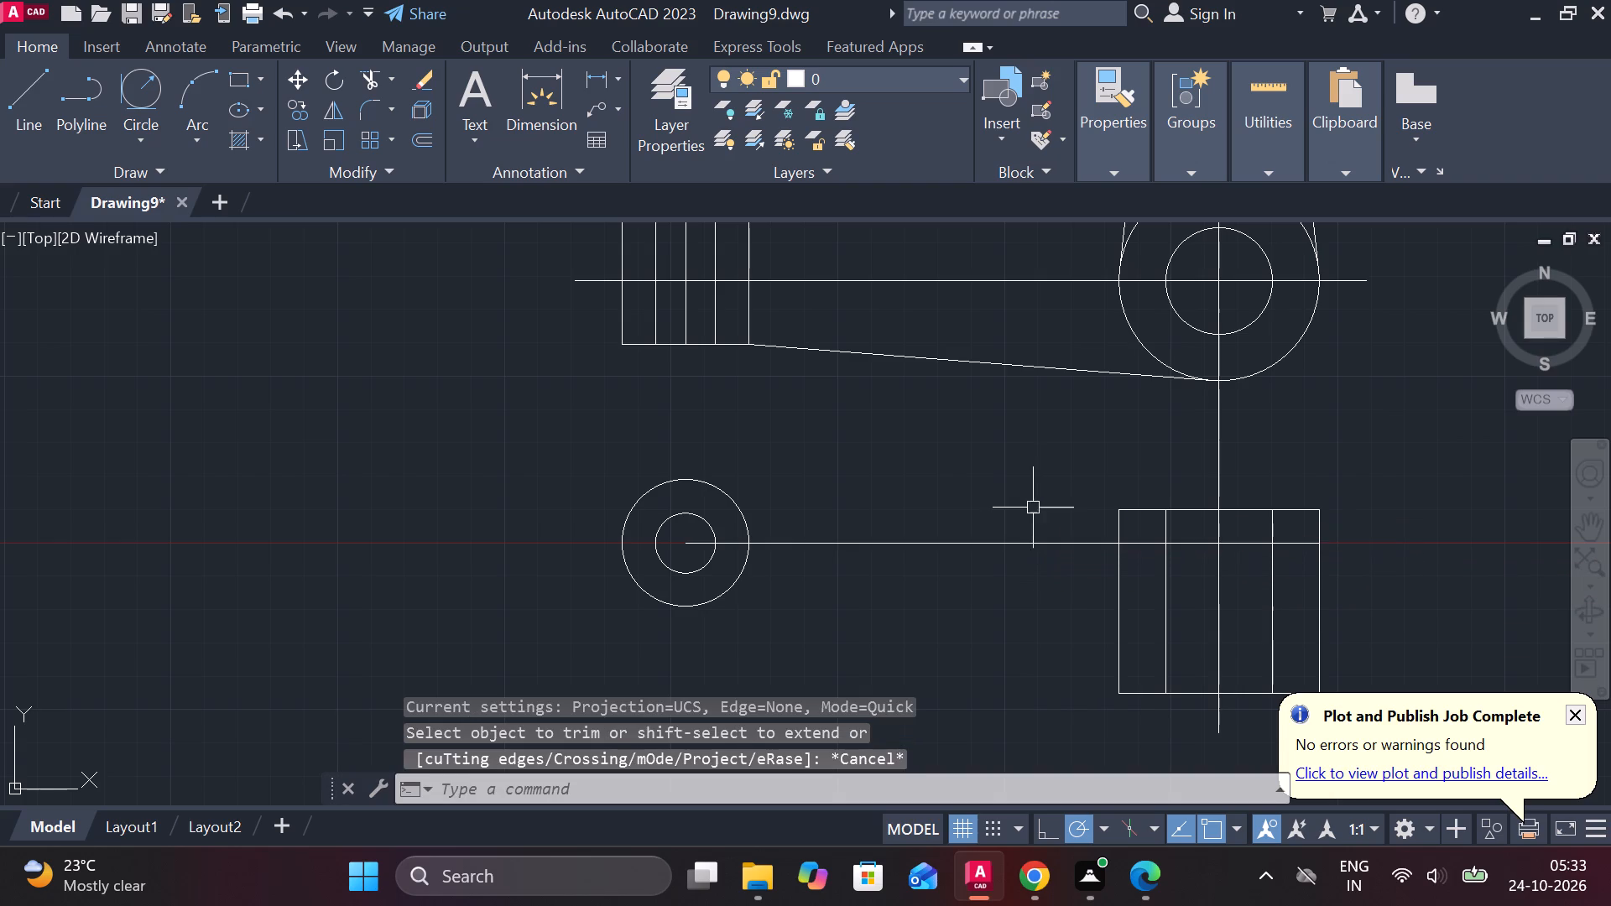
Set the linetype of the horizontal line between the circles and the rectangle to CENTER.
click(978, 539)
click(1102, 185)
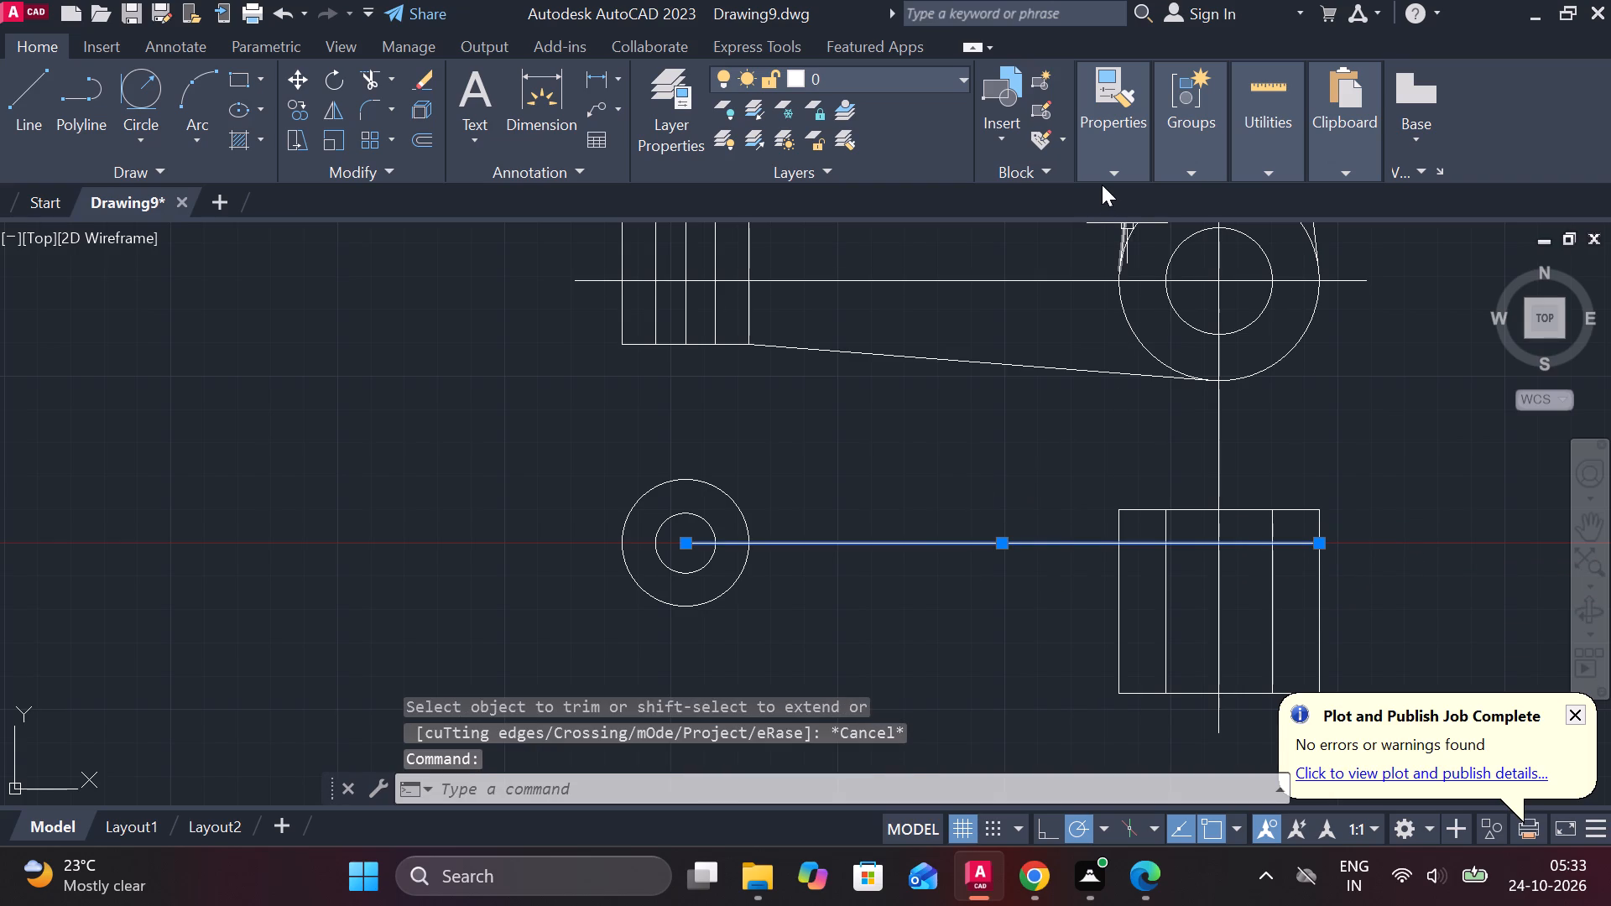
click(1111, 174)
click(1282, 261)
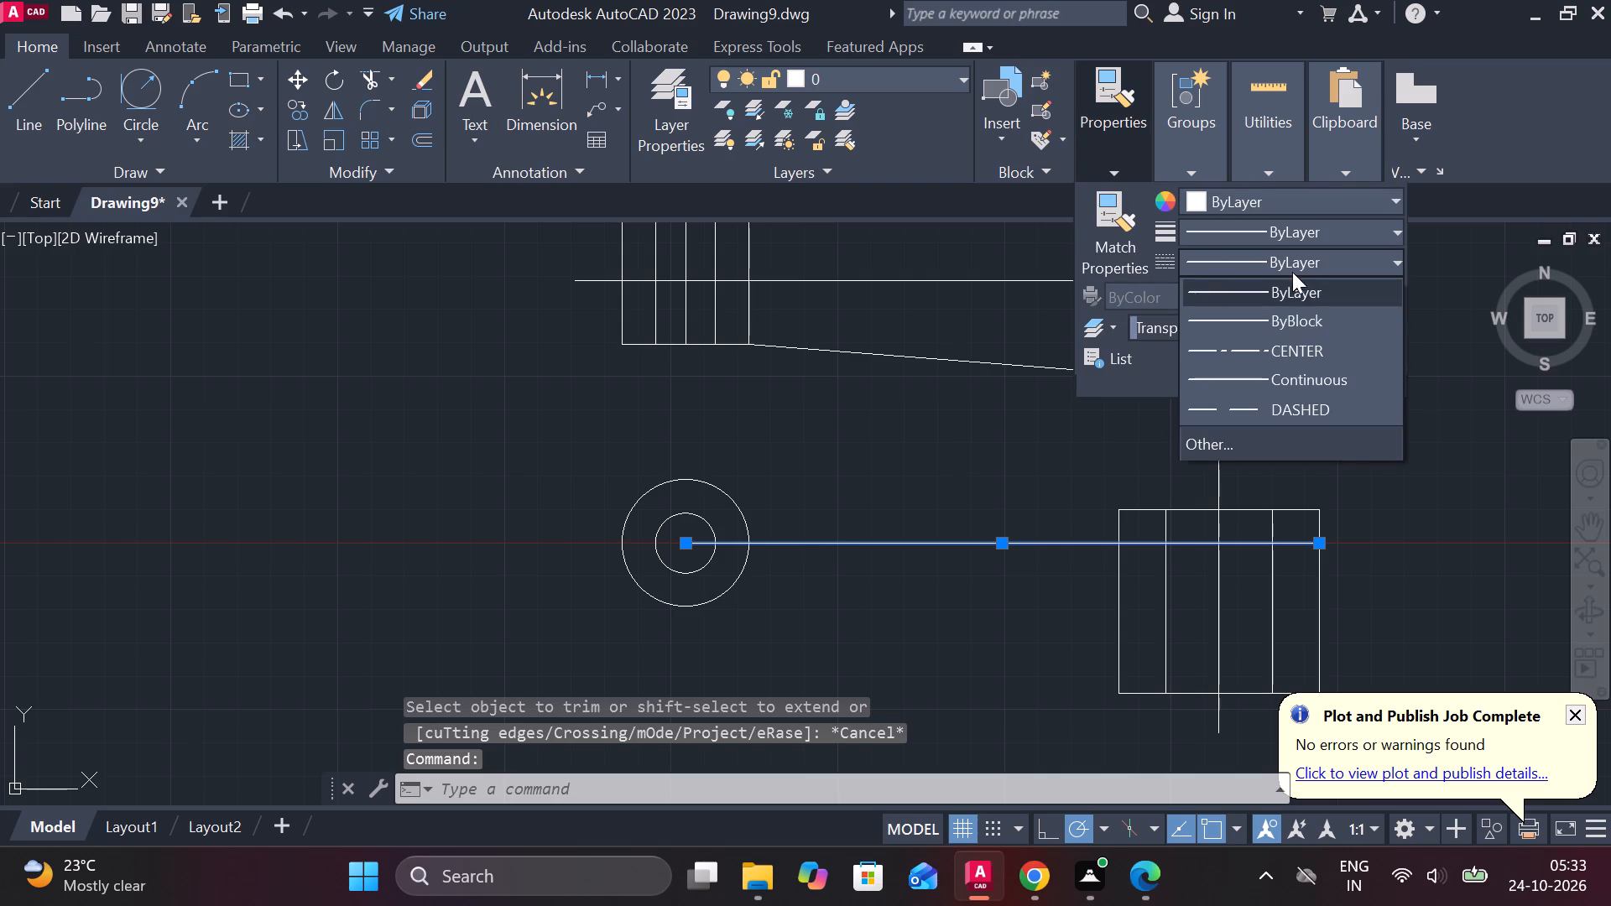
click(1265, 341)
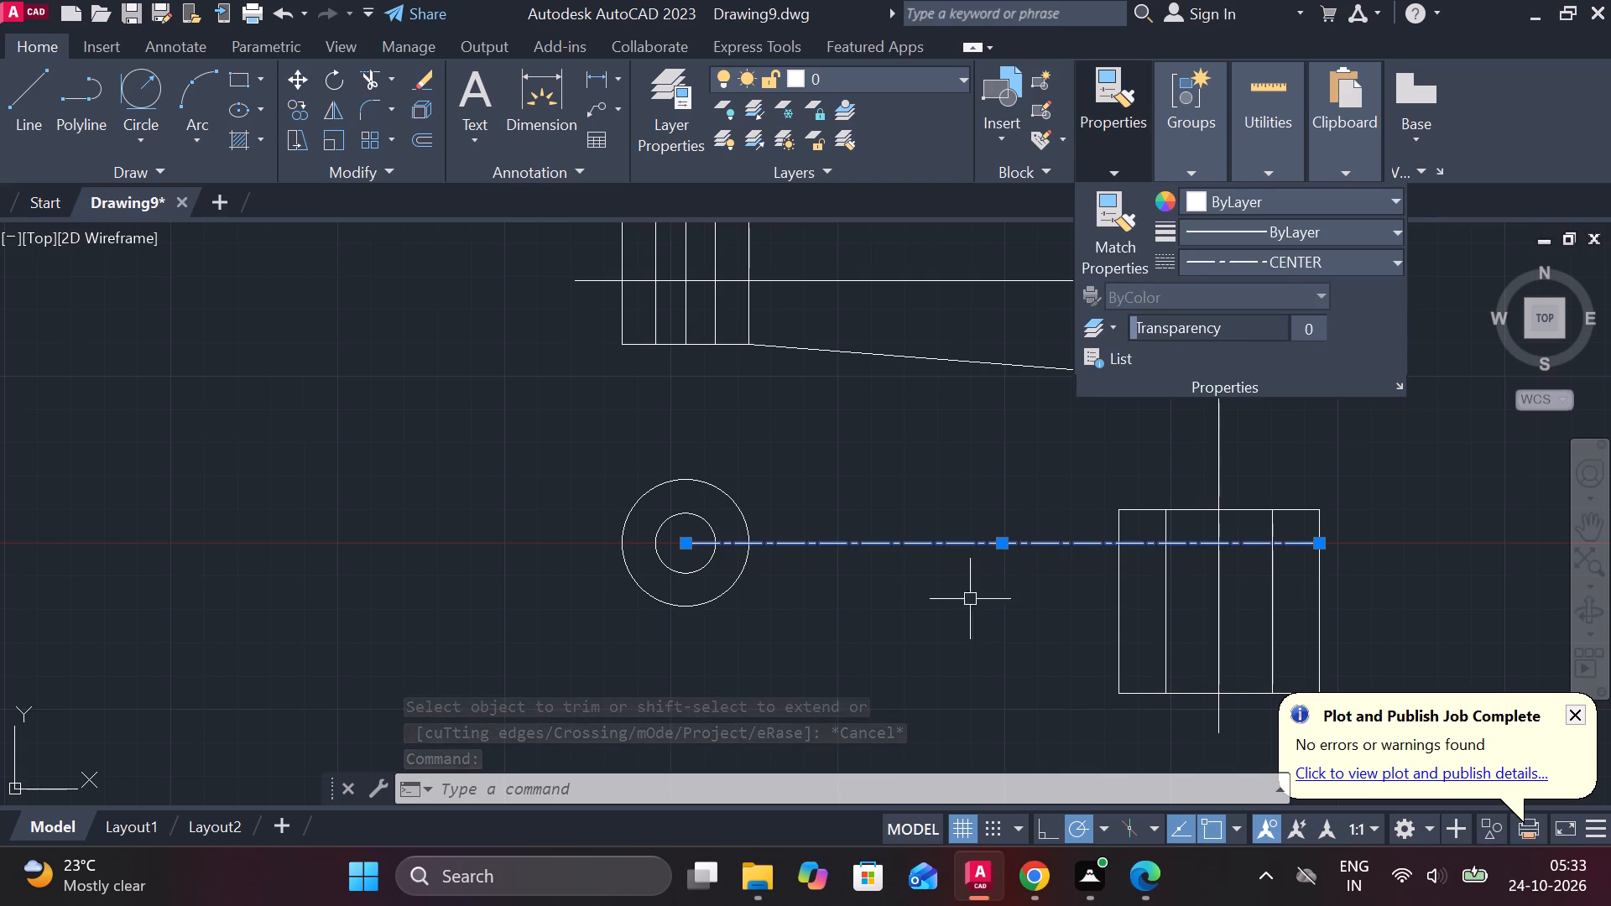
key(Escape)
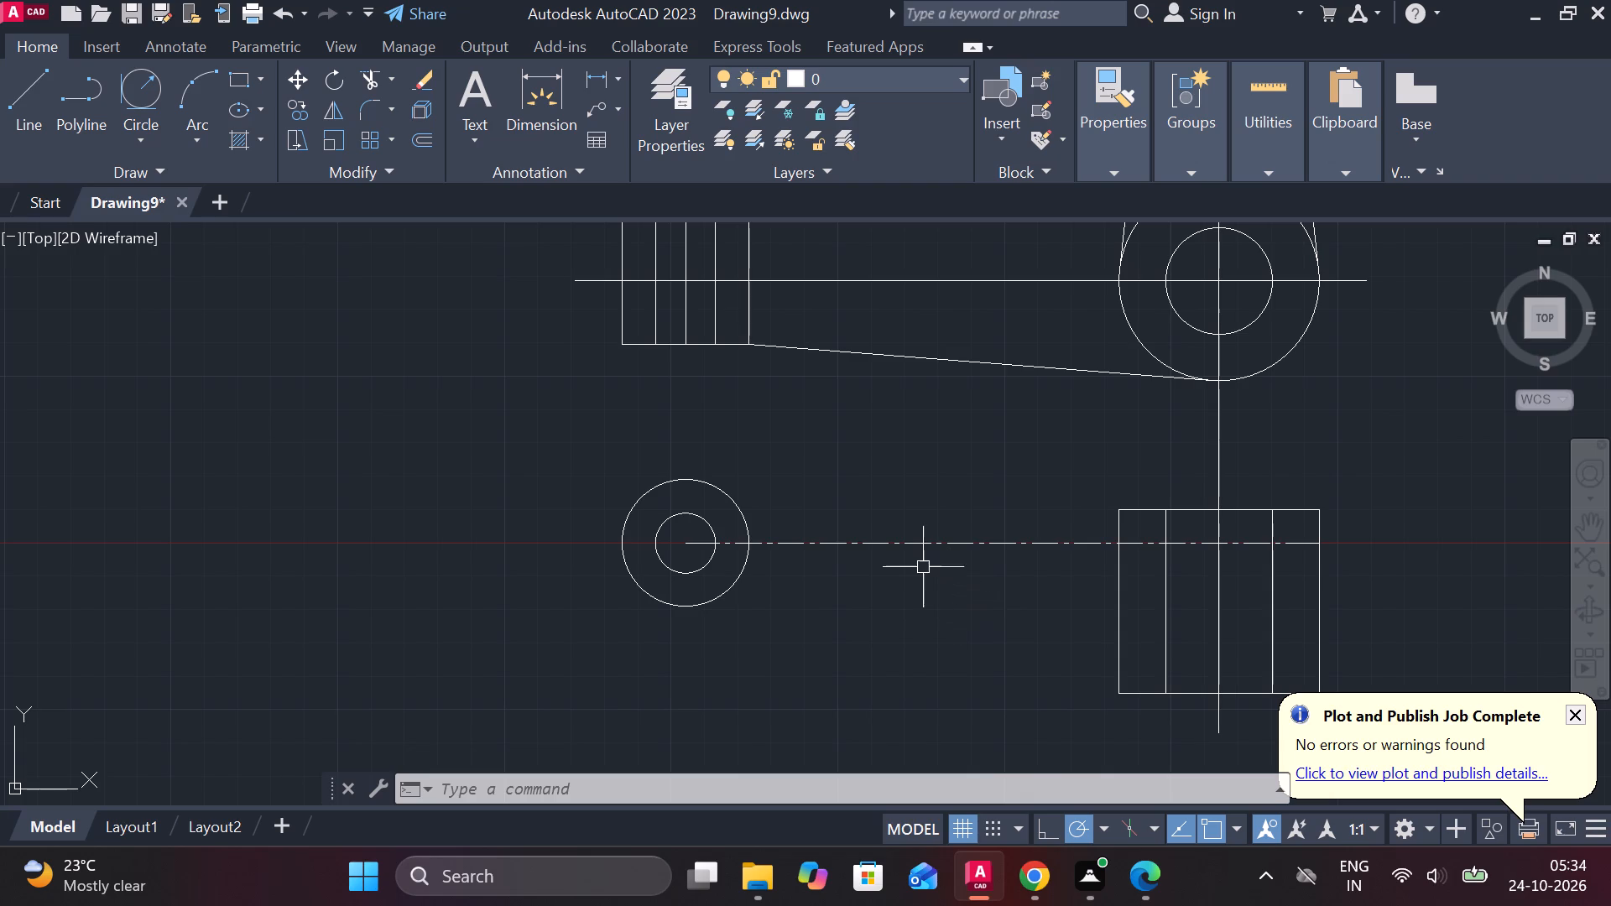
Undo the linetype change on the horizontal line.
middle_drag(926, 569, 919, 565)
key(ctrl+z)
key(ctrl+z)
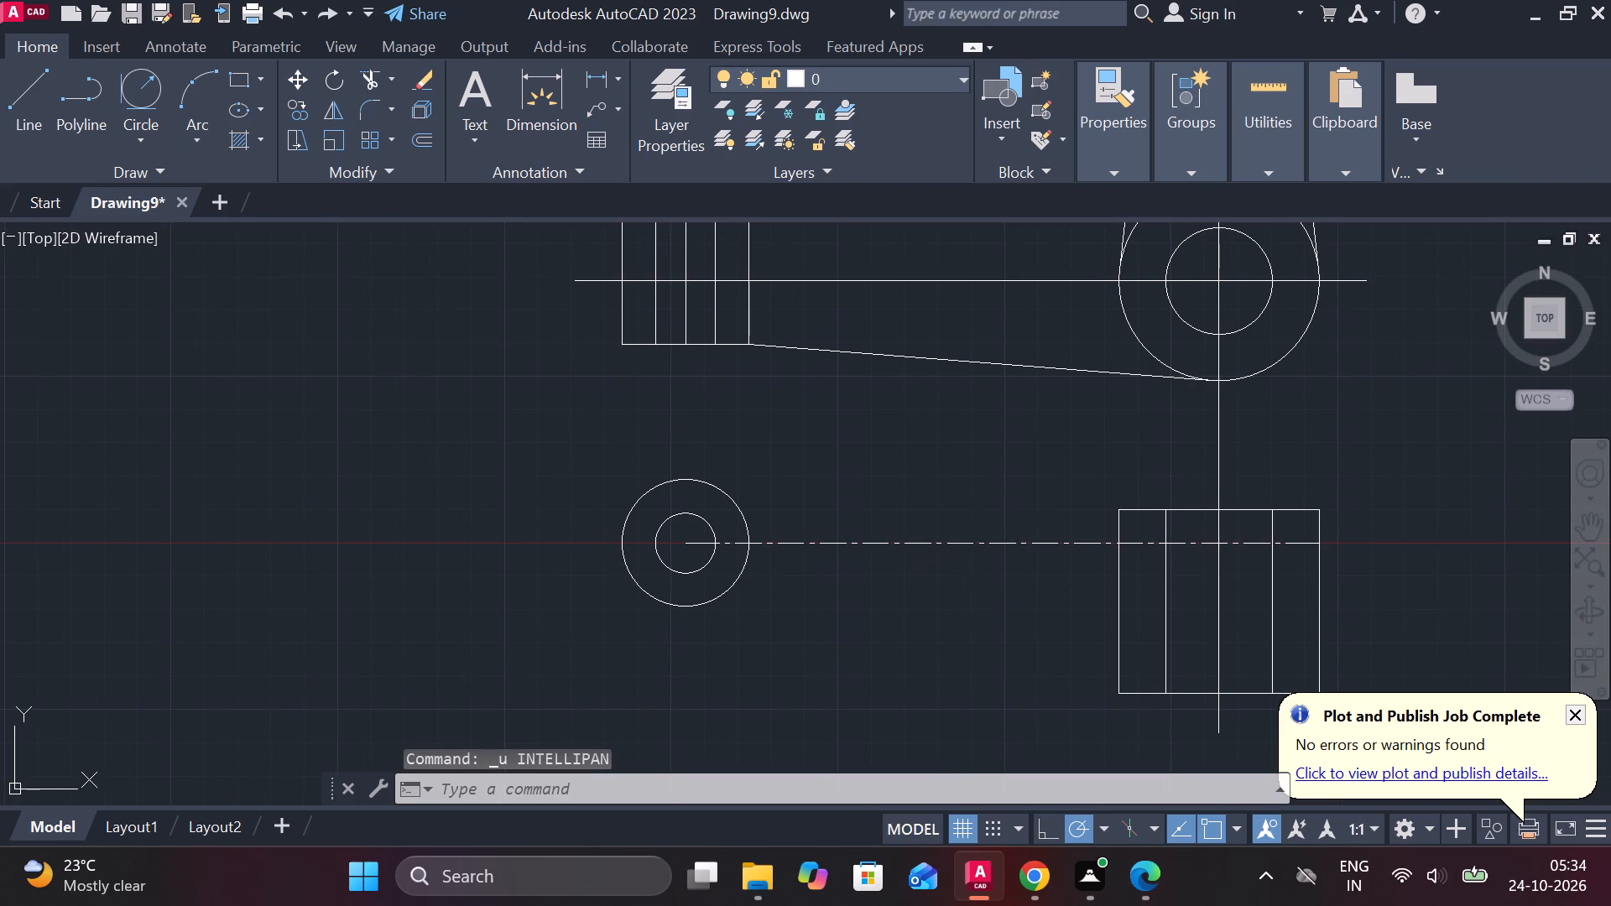
Offset the horizontal line between the circles and the rectangle 6 mm above and 6 mm below.
click(969, 547)
key(o)
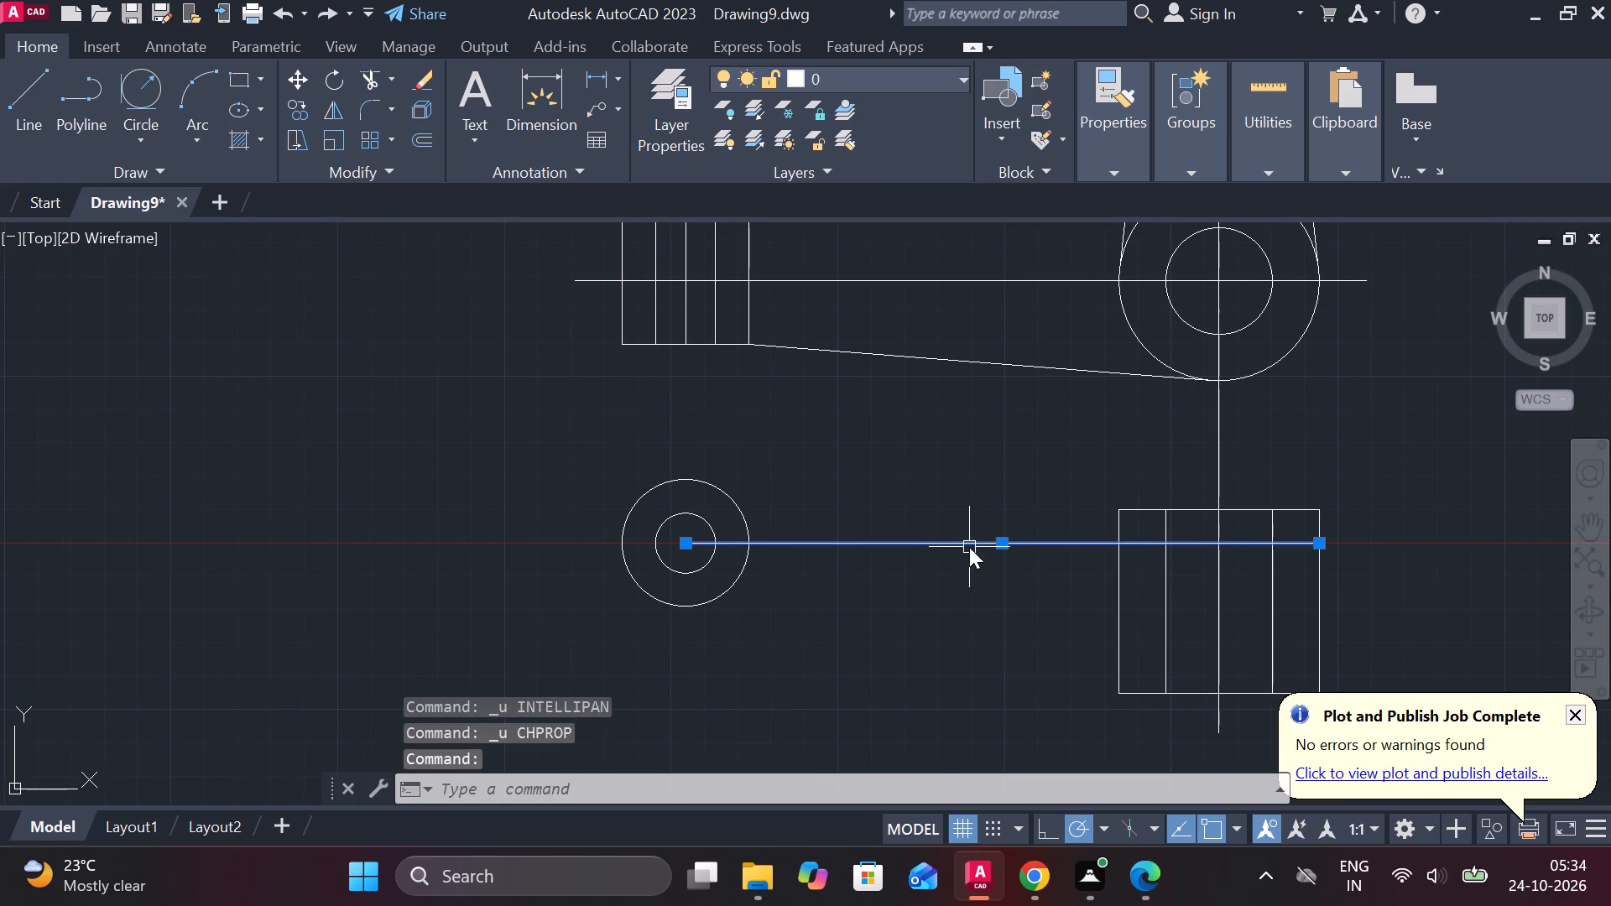
key(Return)
key(Return)
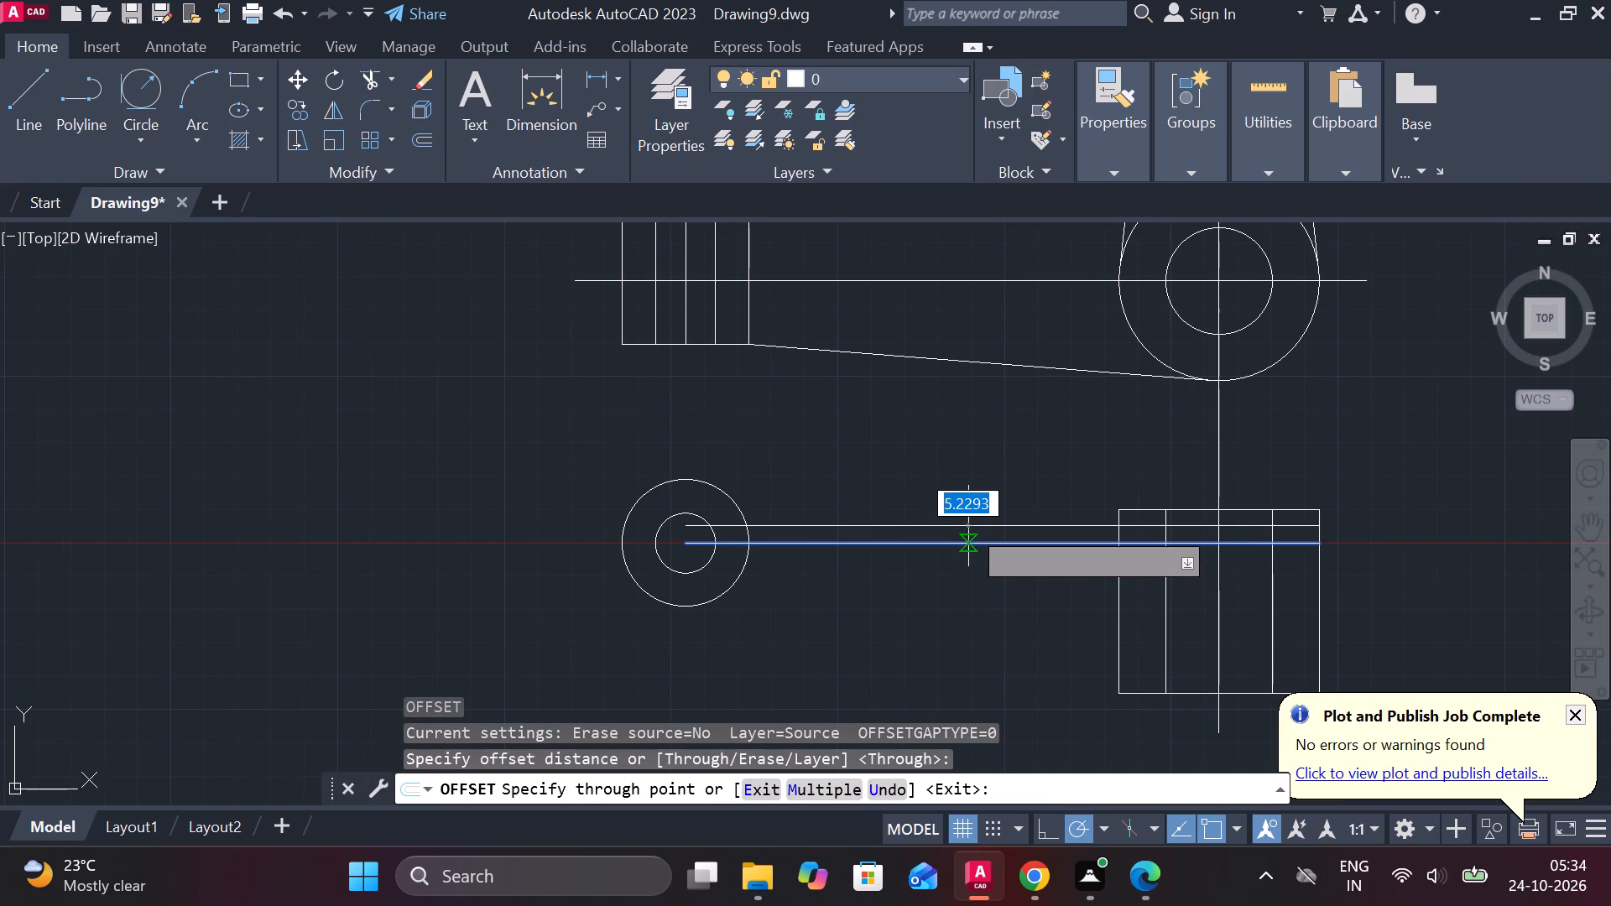
key(6)
key(Return)
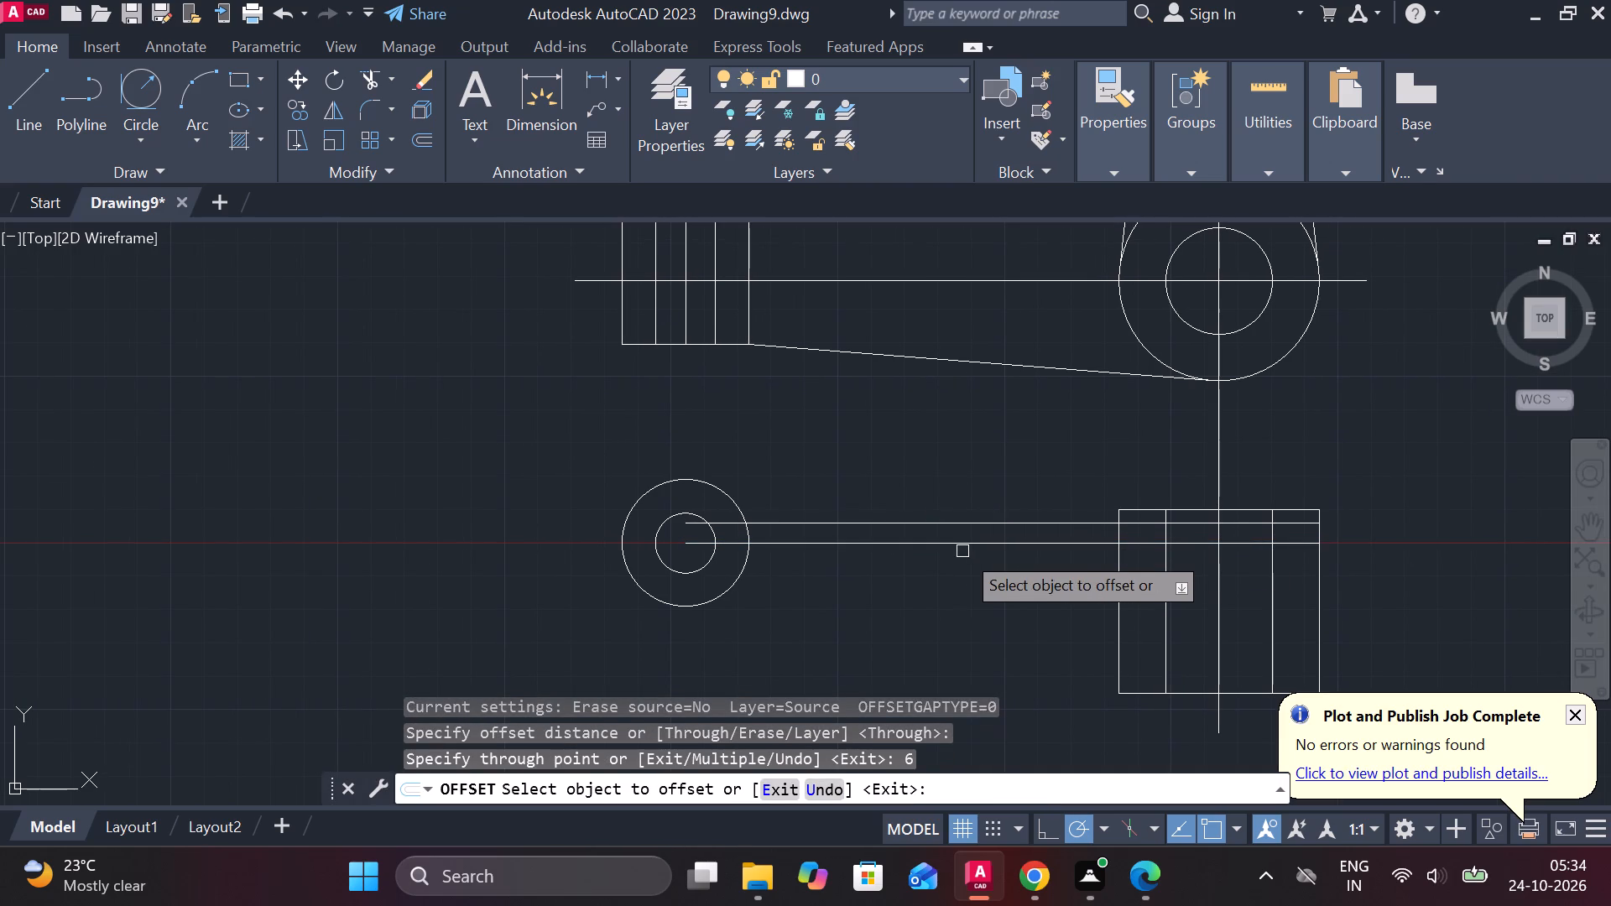
click(962, 551)
click(951, 549)
key(6)
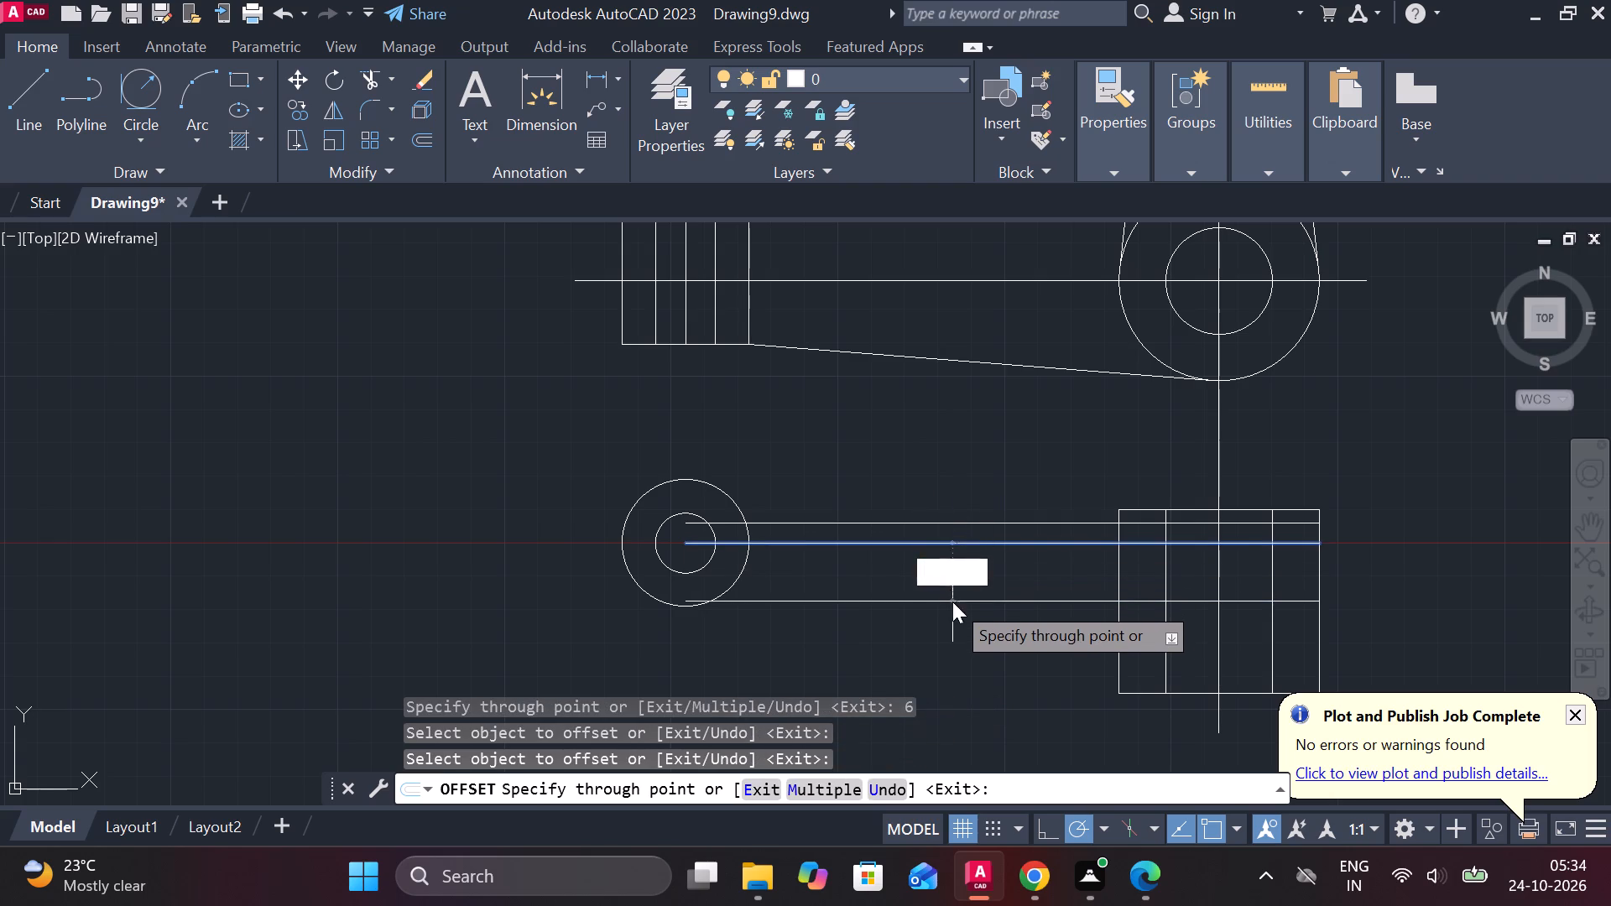
key(Return)
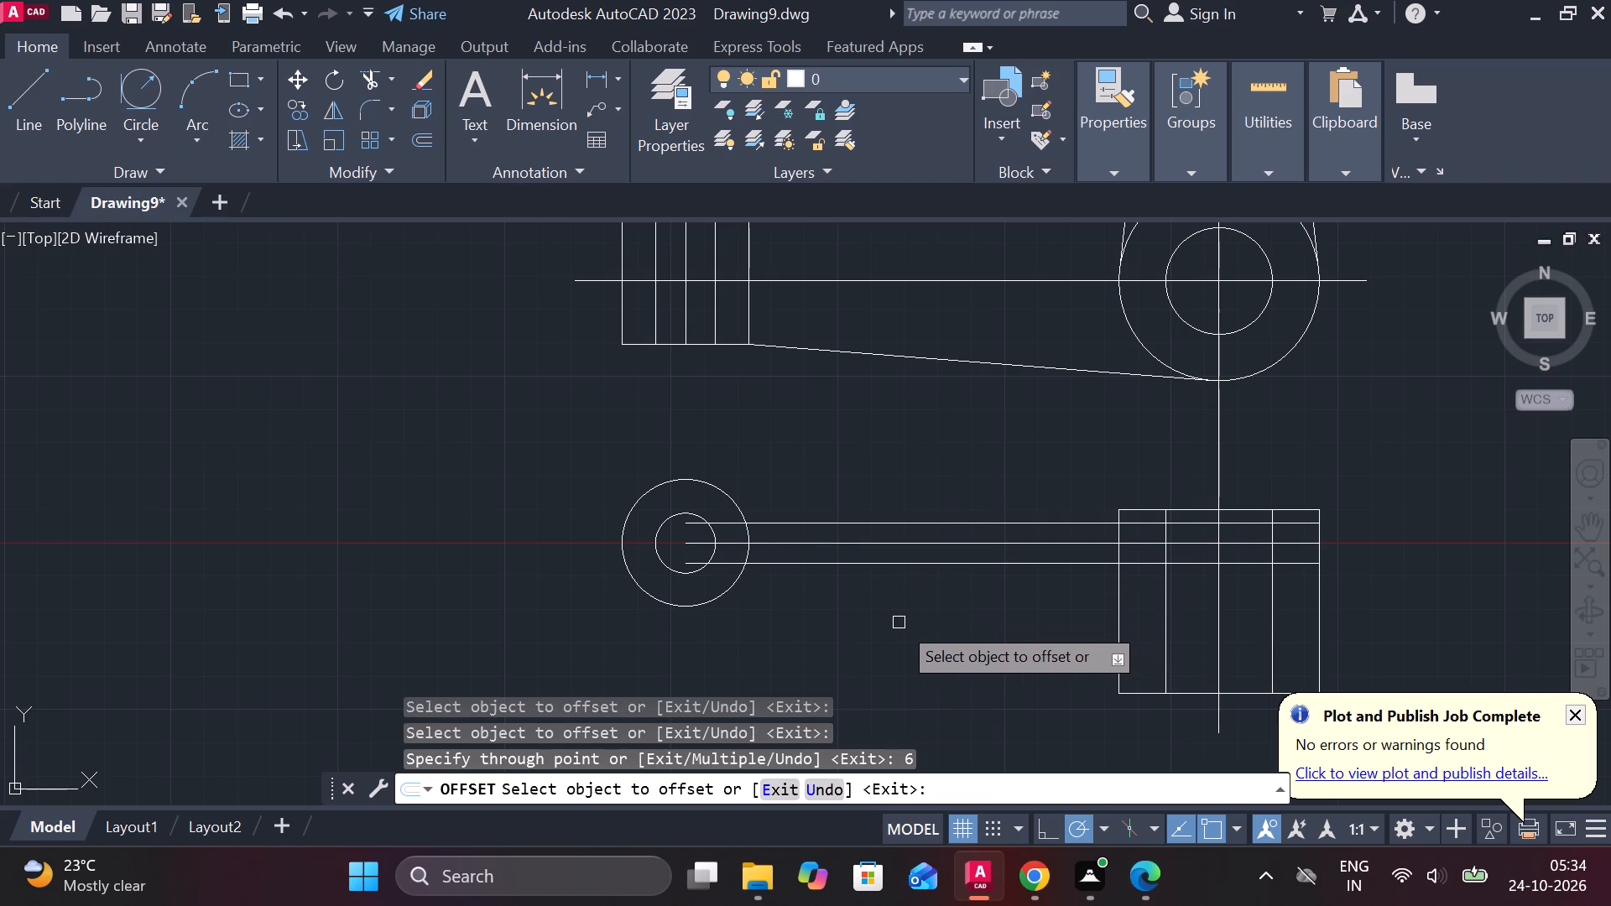
key(Escape)
Trim the two 6 mm offset lines inside the circles, and trim the outer circle's arc between those lines.
text(TR)
key(space)
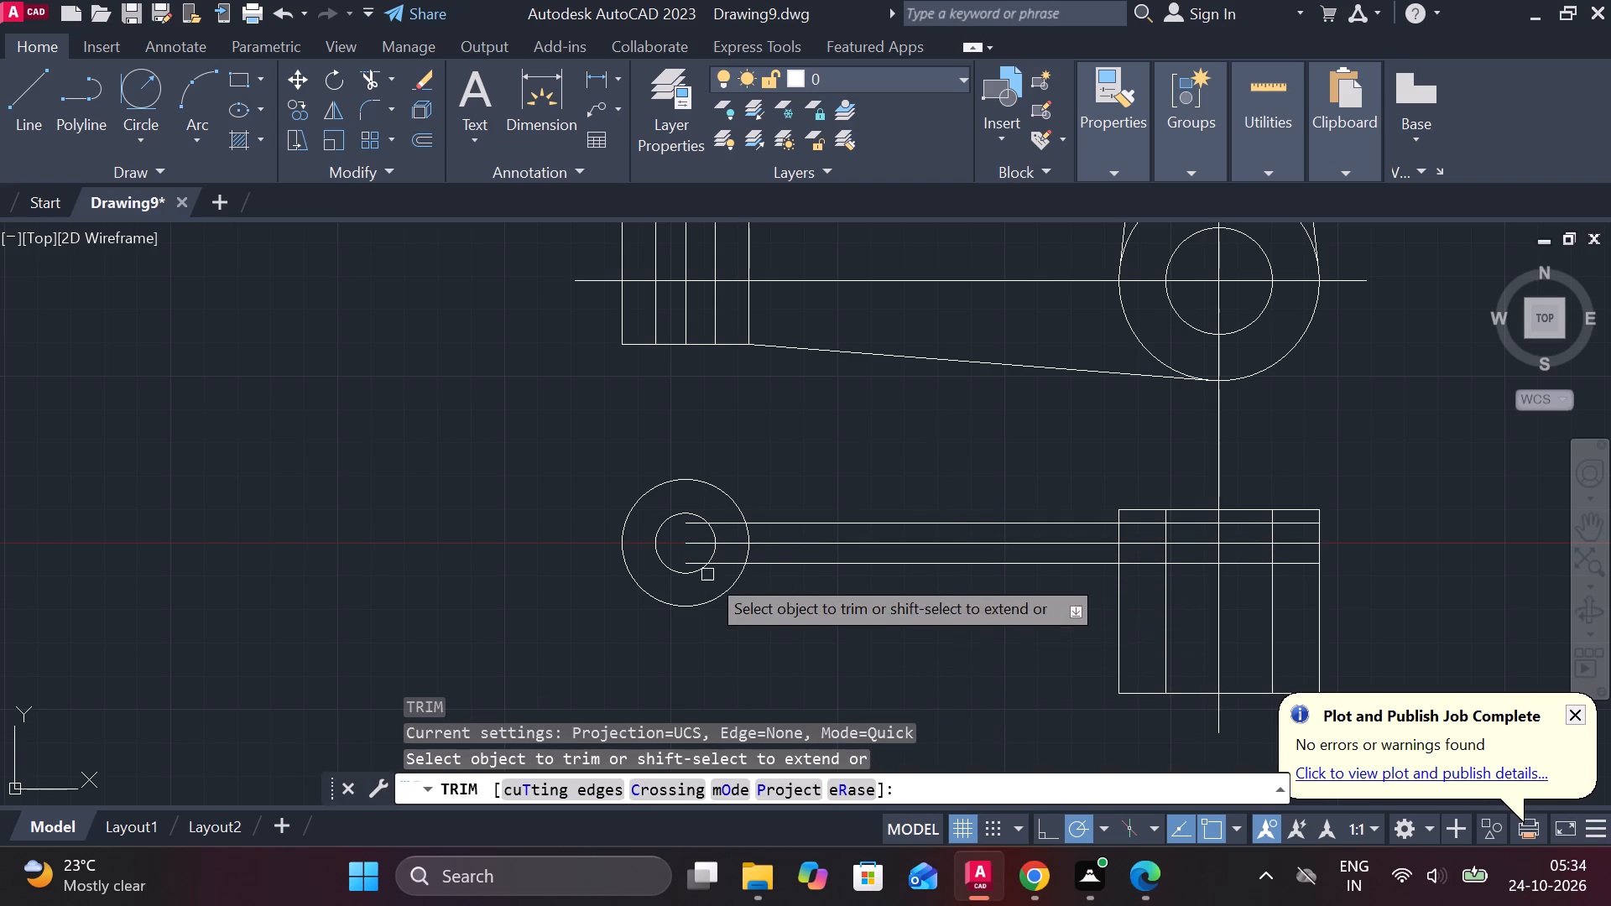
click(681, 528)
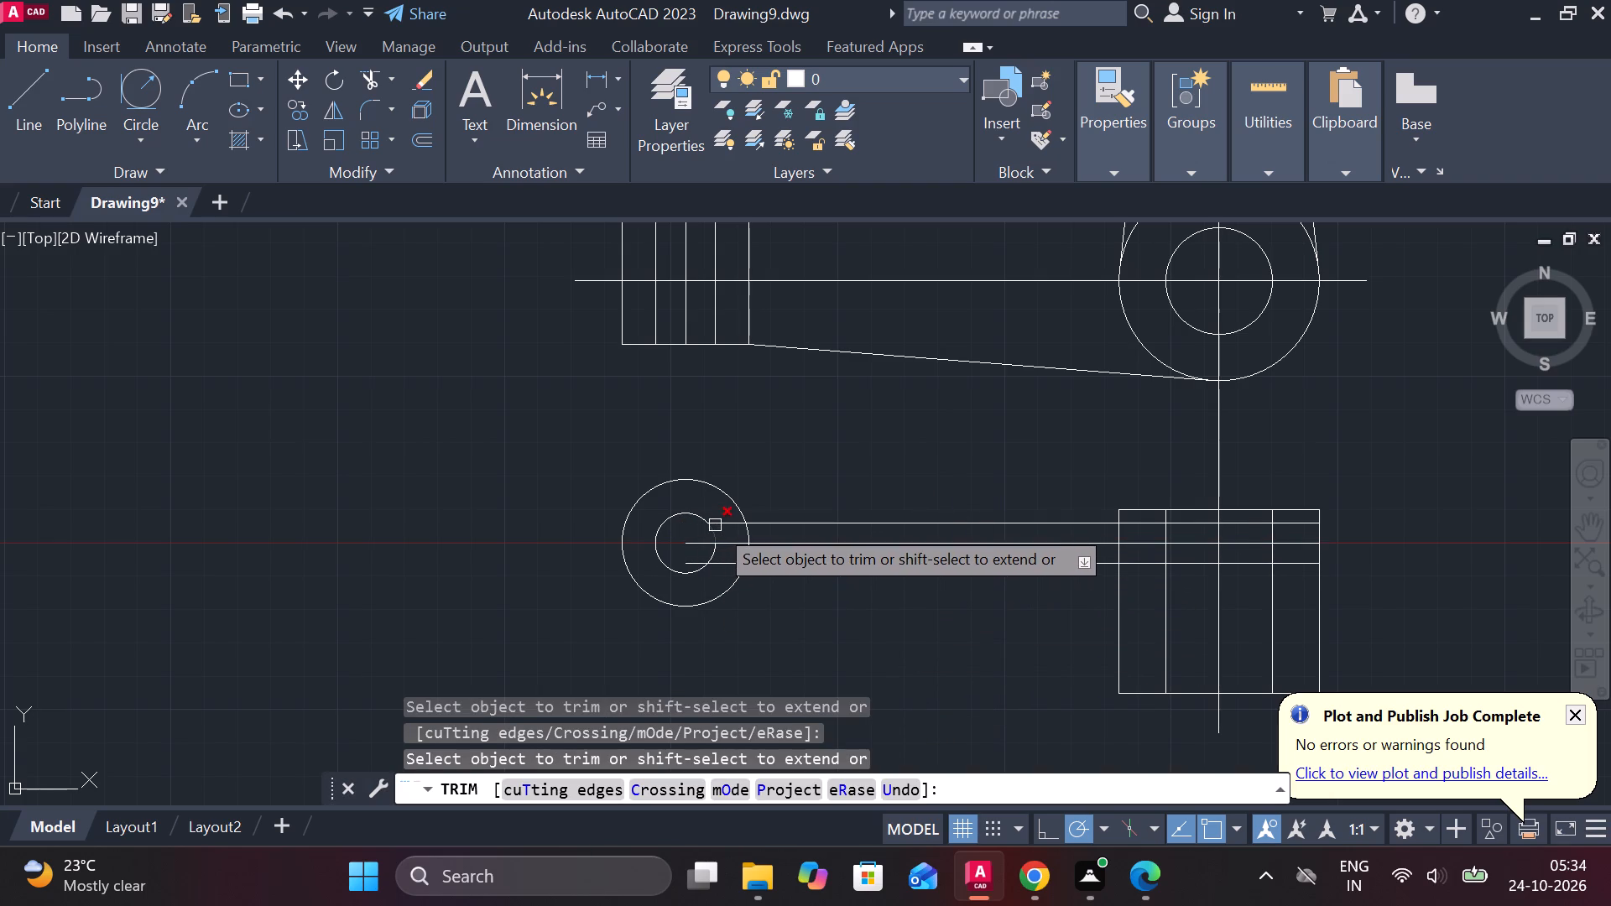
click(723, 521)
click(720, 565)
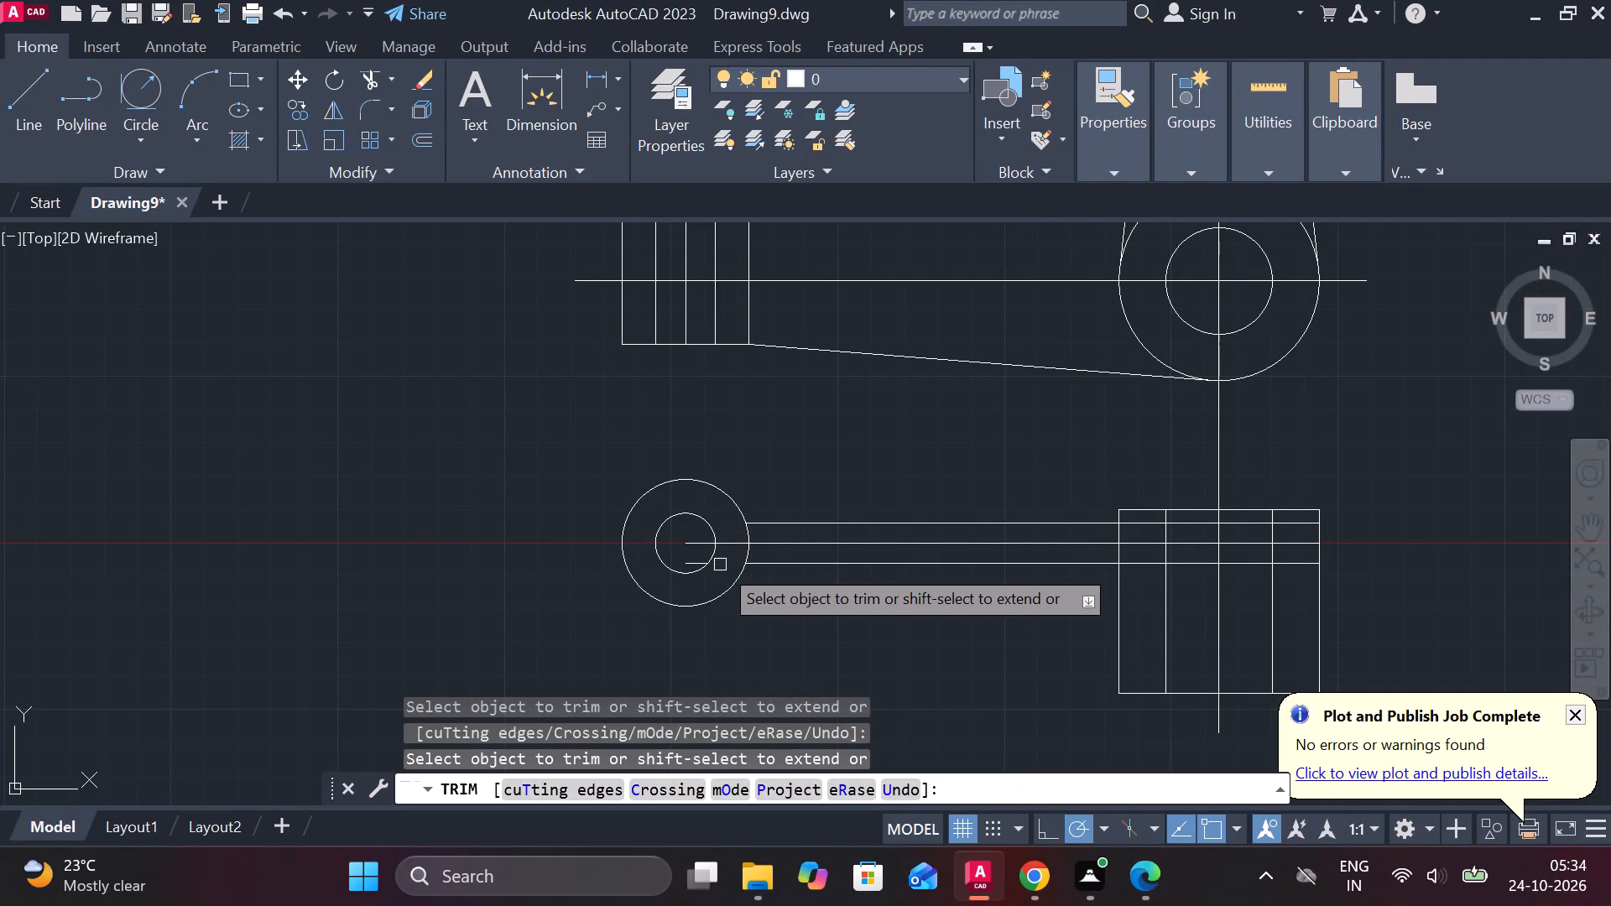
click(694, 560)
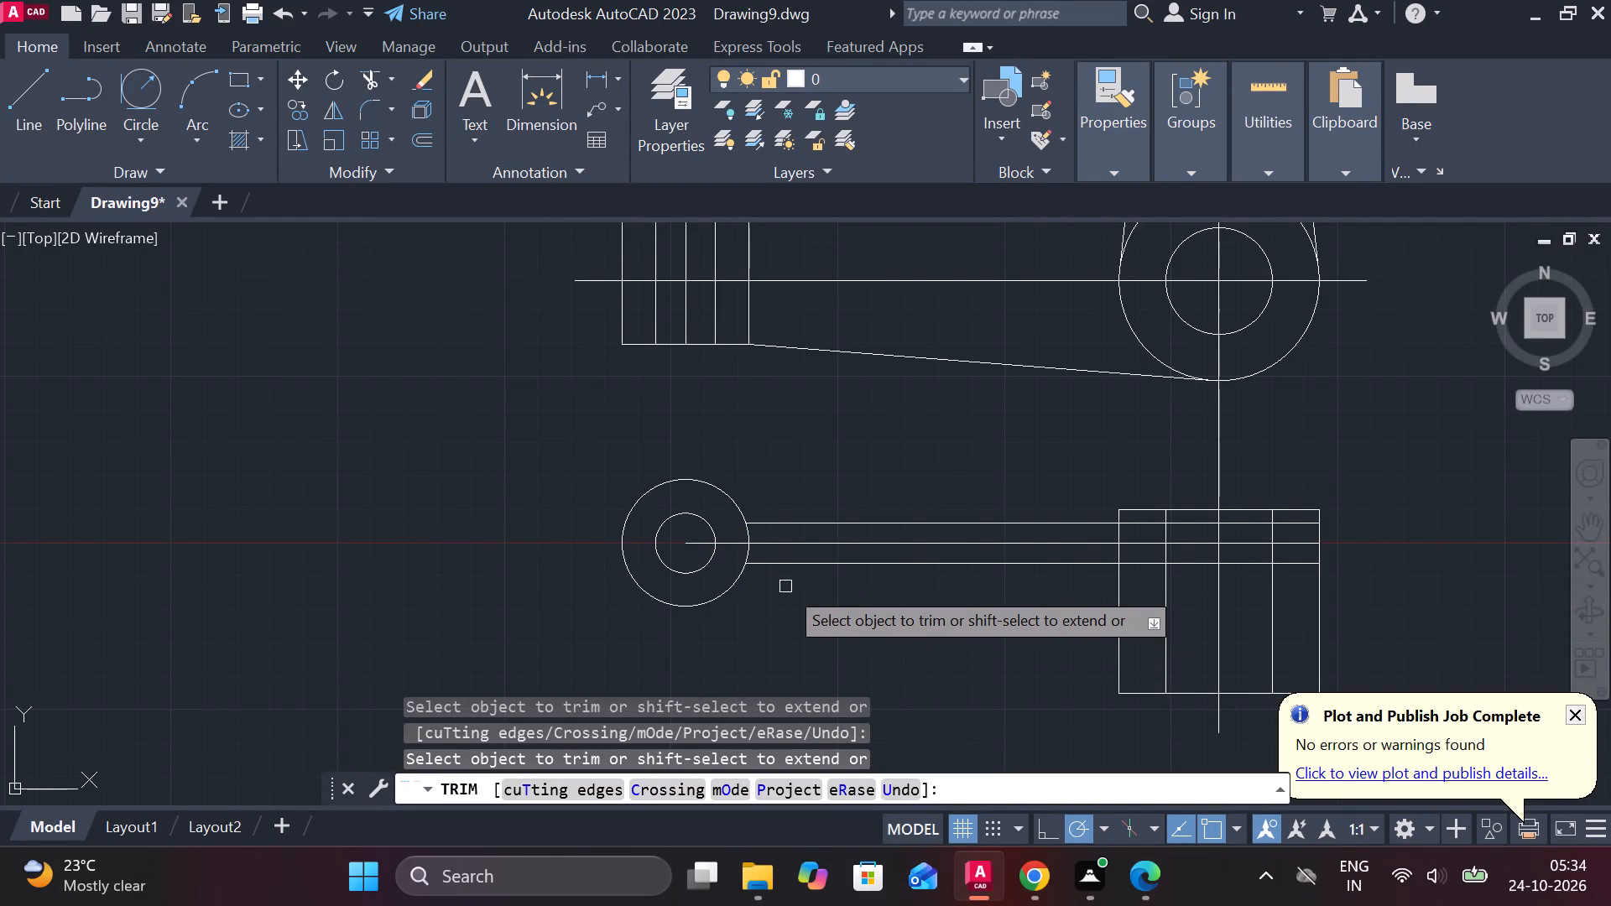
scroll(750, 569, up, 2)
click(741, 485)
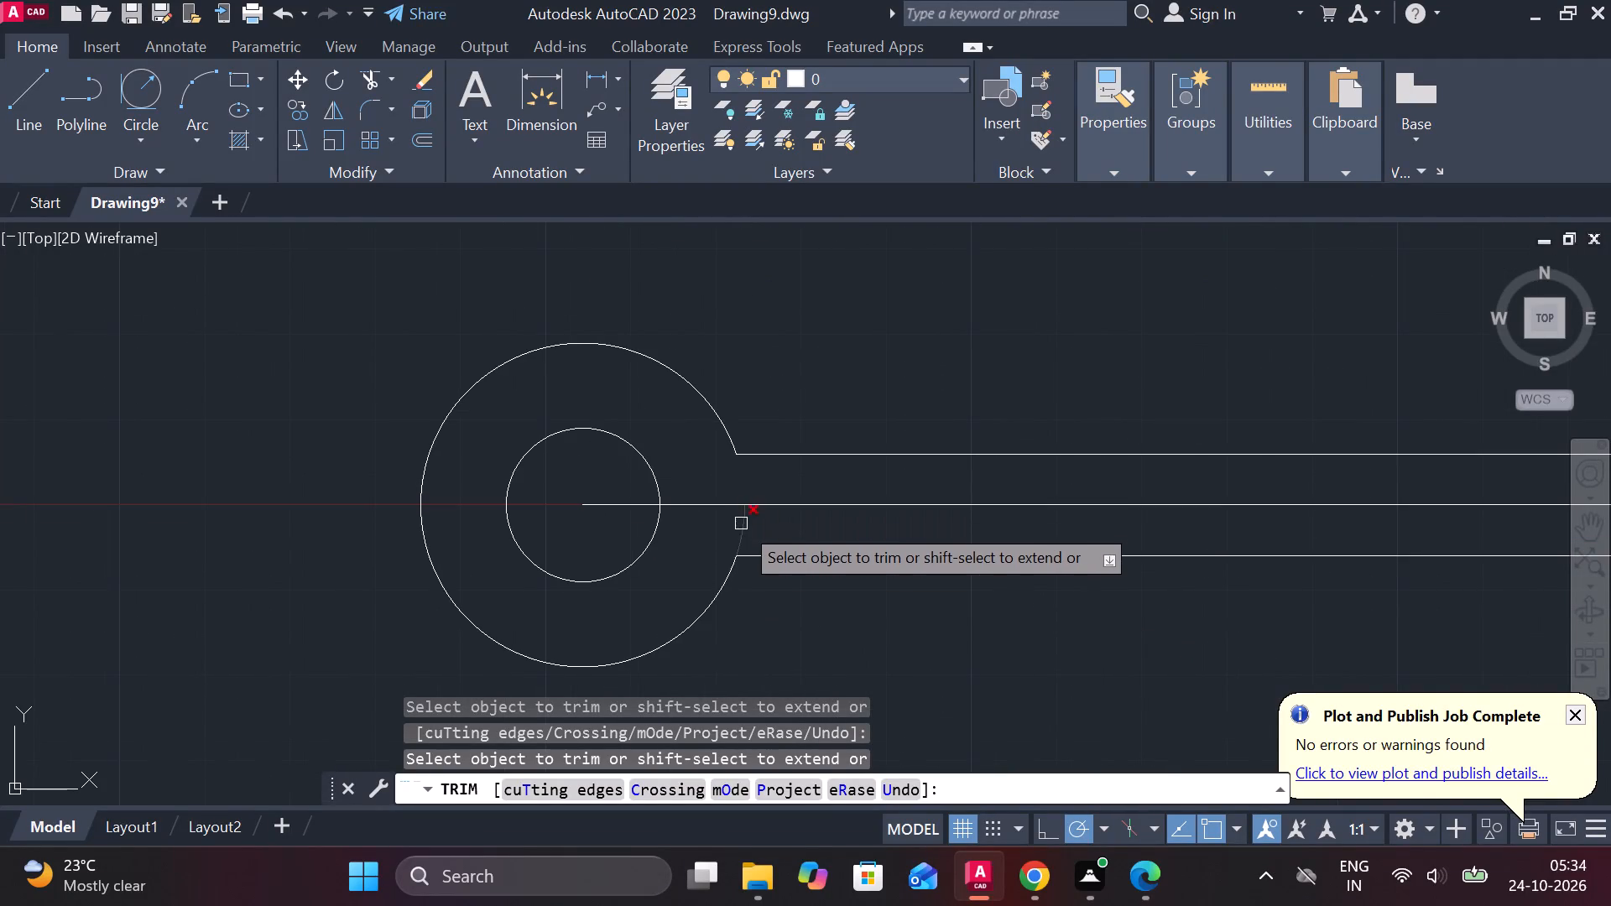
click(741, 523)
Trim both offset arm lines inside the rectangle back to its vertical centre line.
scroll(830, 586, down, 1)
middle_drag(948, 611, 654, 592)
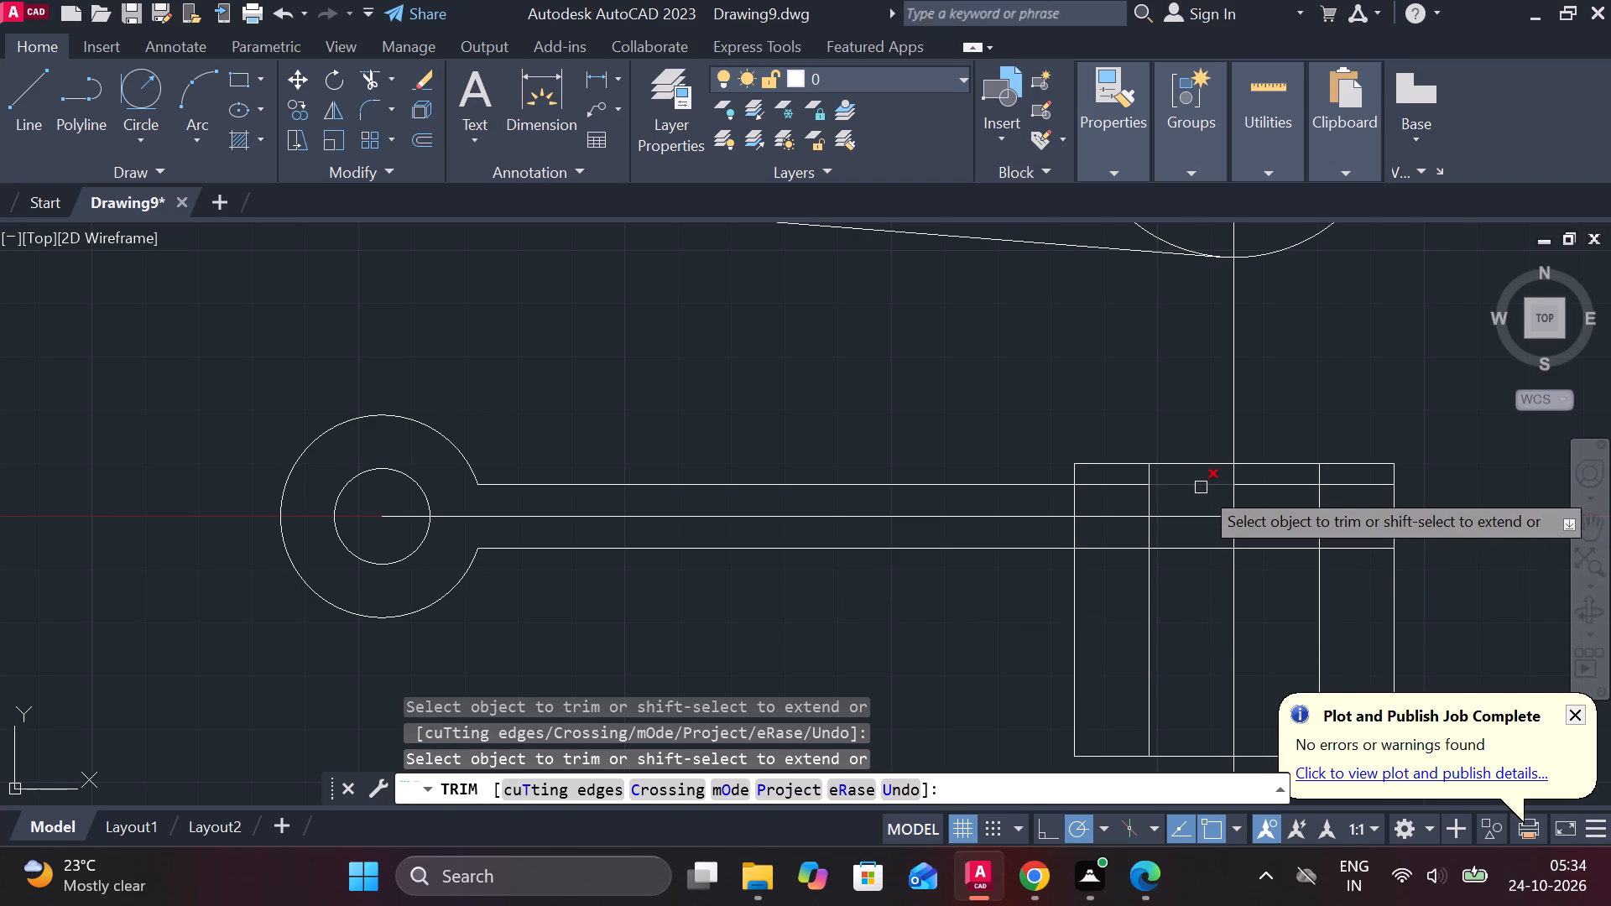
click(1267, 476)
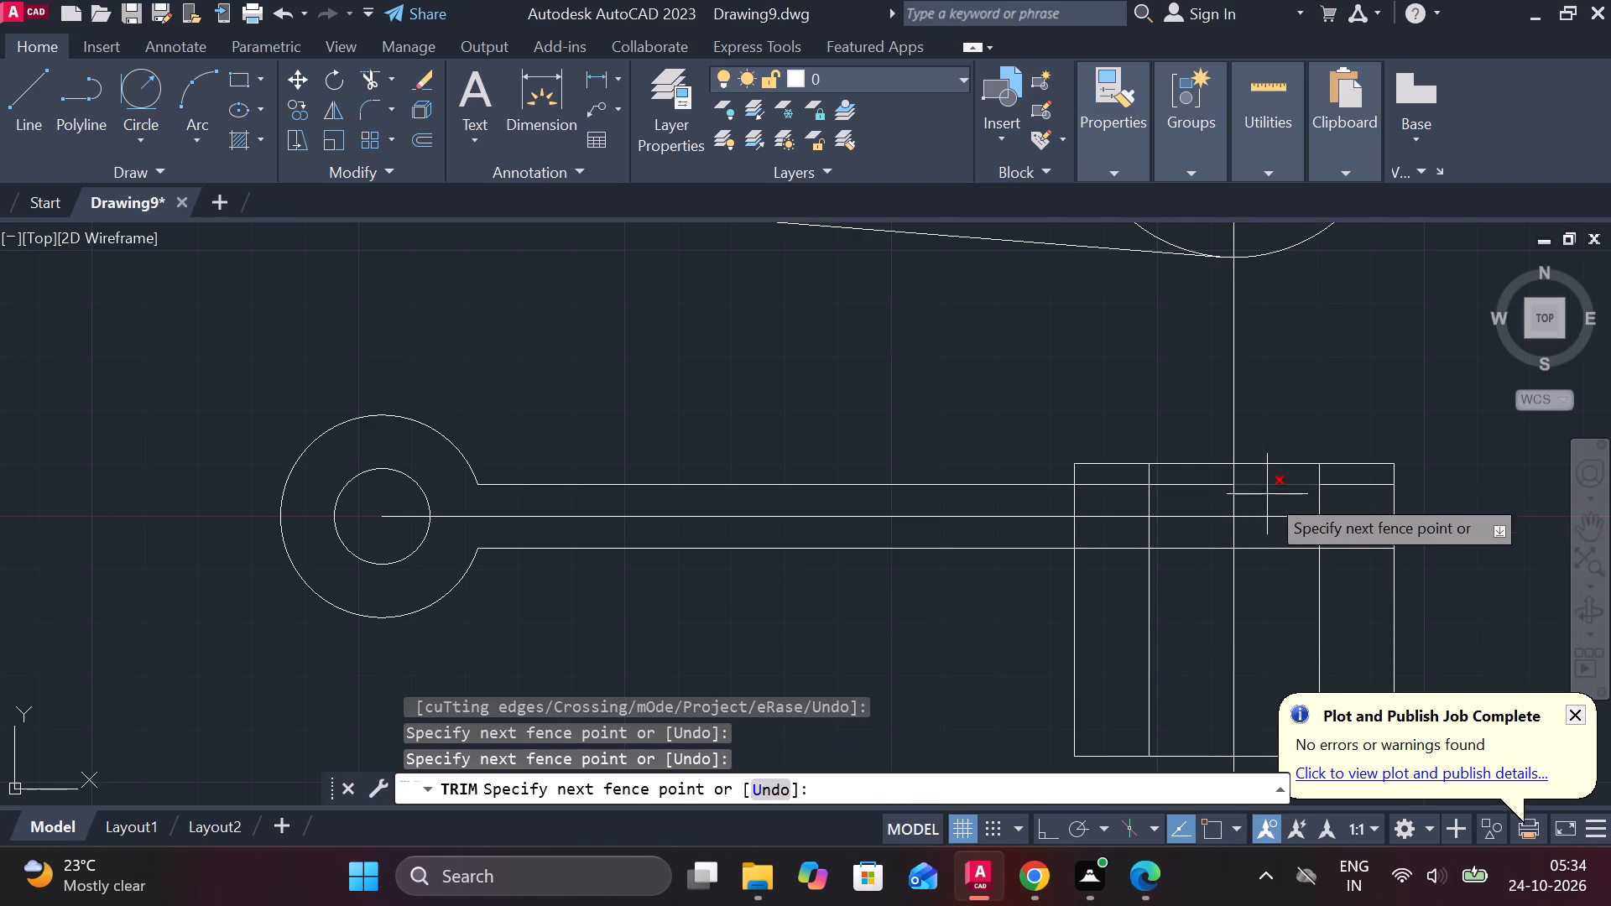
click(1267, 494)
click(1355, 486)
click(1338, 548)
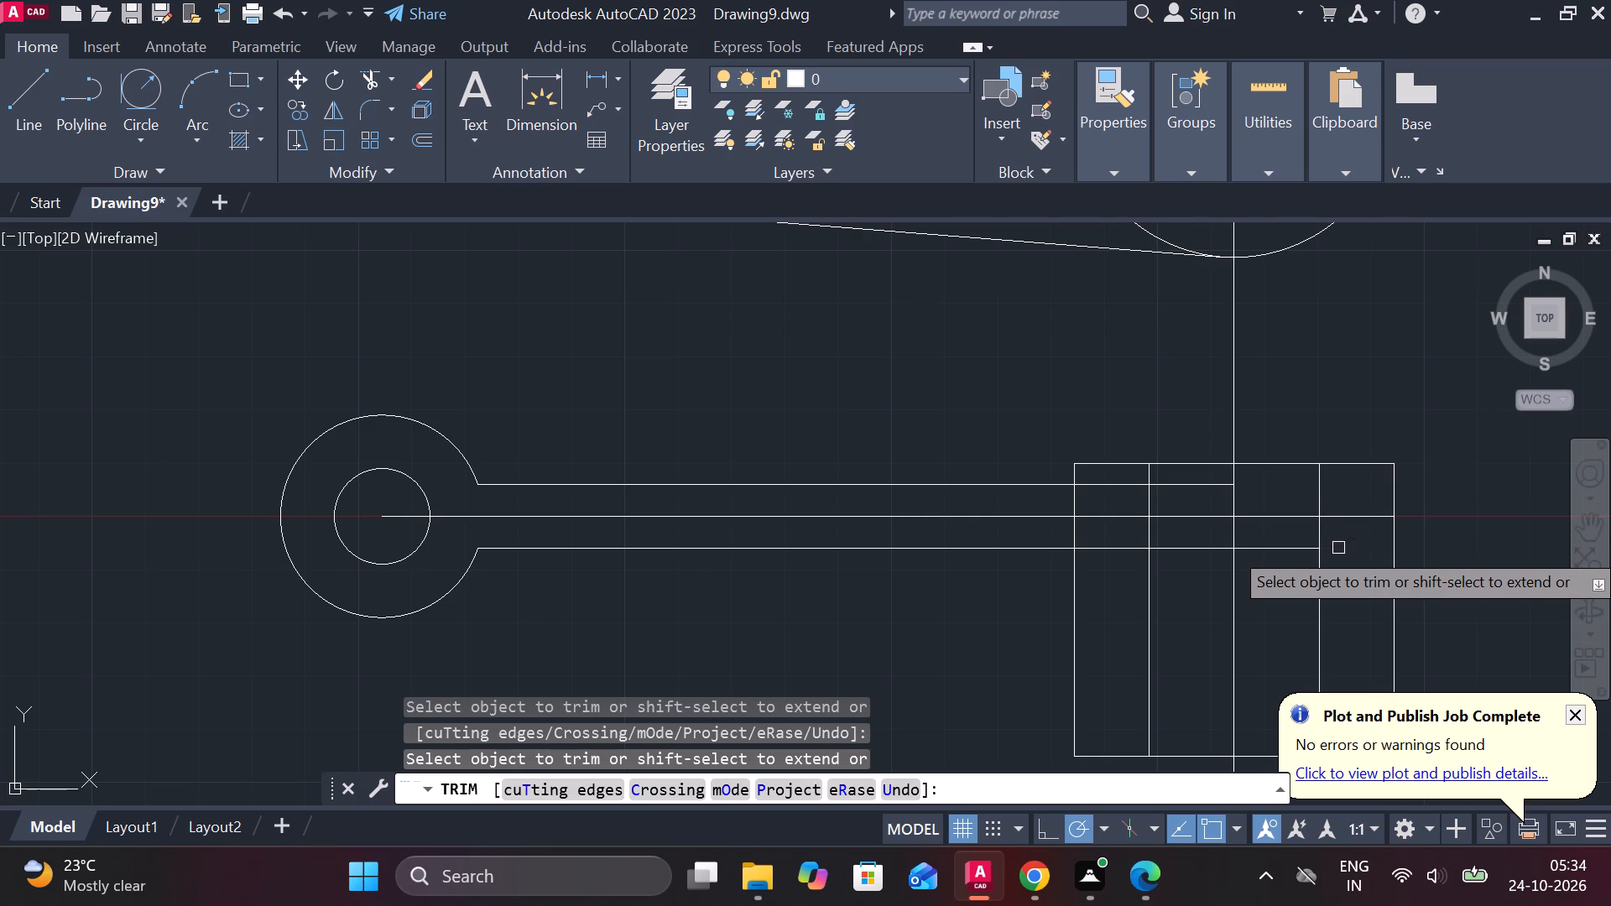
click(1290, 551)
key(Escape)
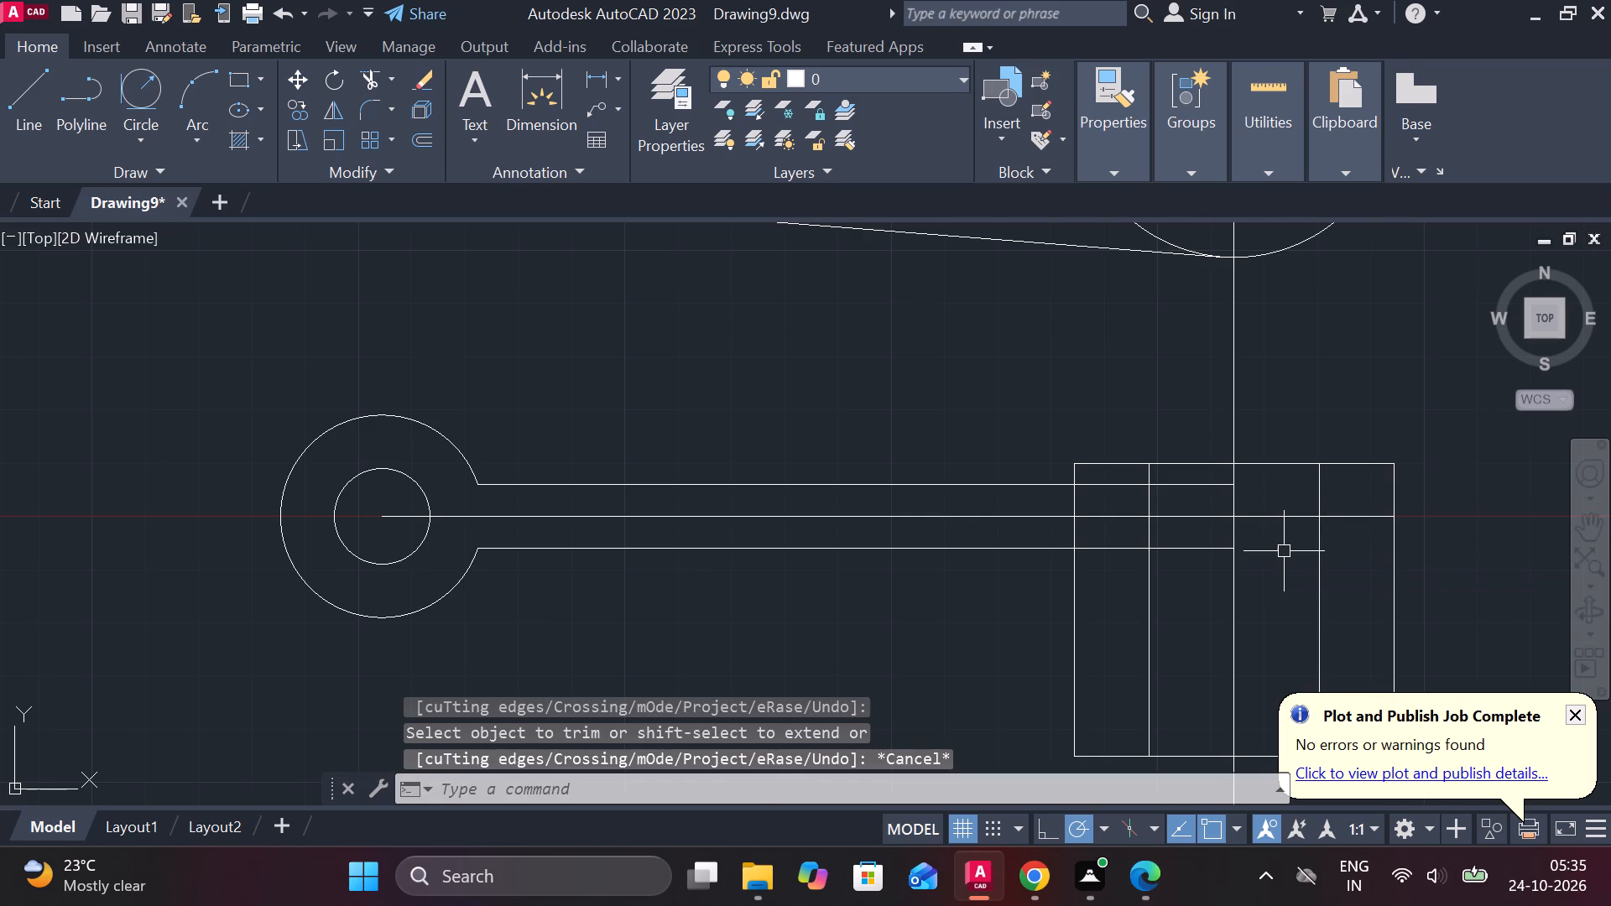
Shorten both arm lines to a temporary 12 mm vertical line drawn just before the rectangle's centre line, then trim that line away.
key(l)
key(Return)
scroll(1204, 498, up, 1)
click(1200, 492)
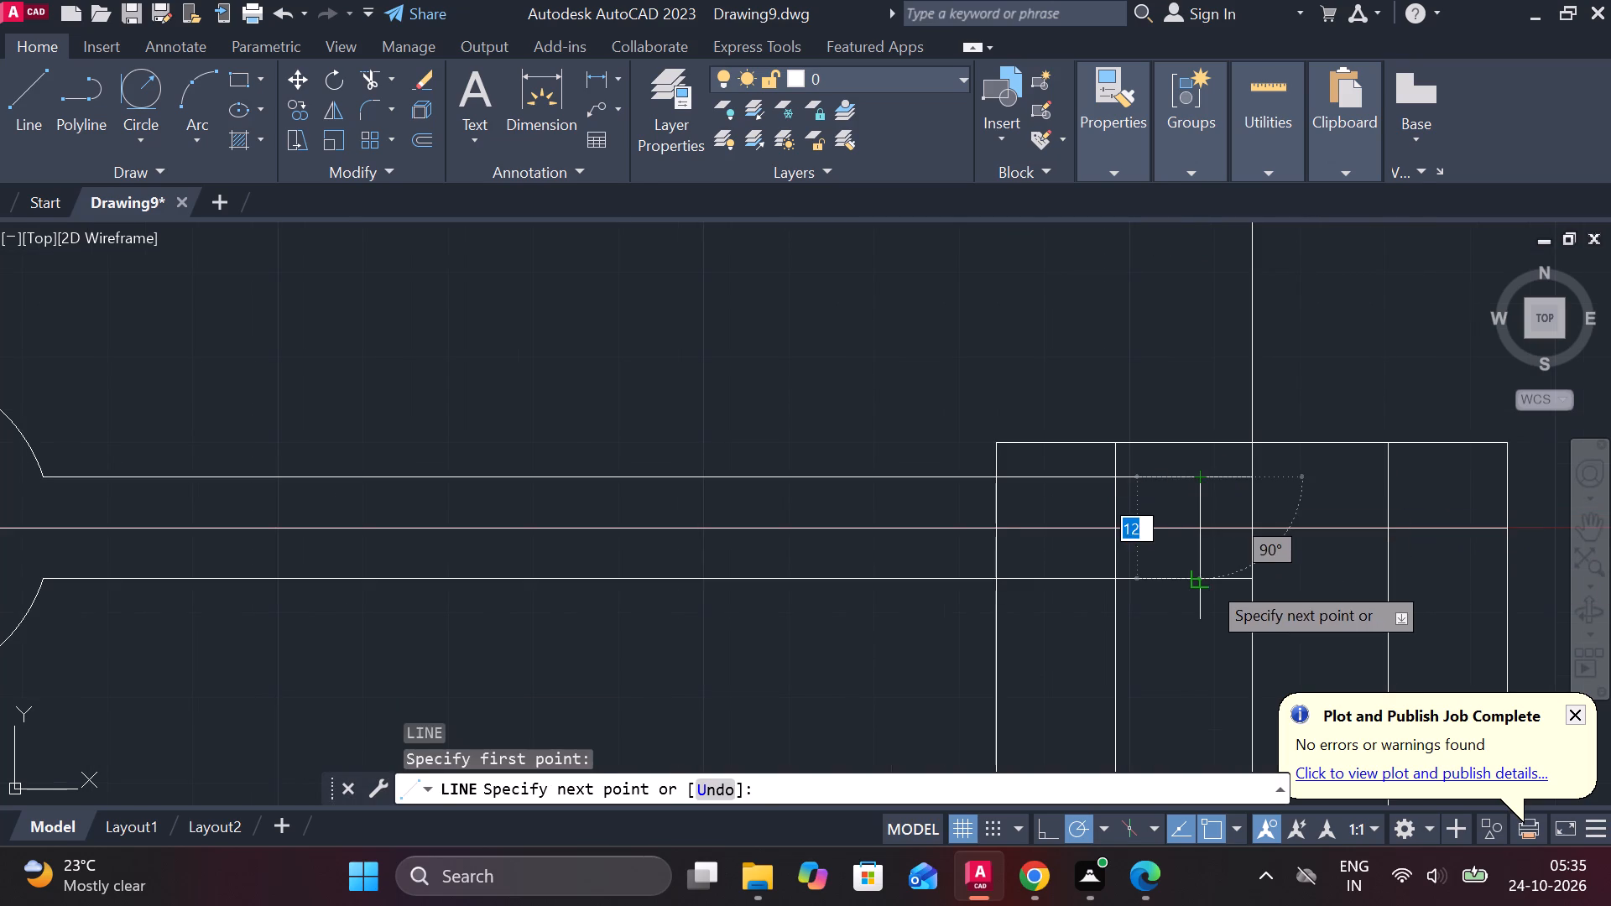
click(1207, 583)
key(Escape)
text(TR)
key(space)
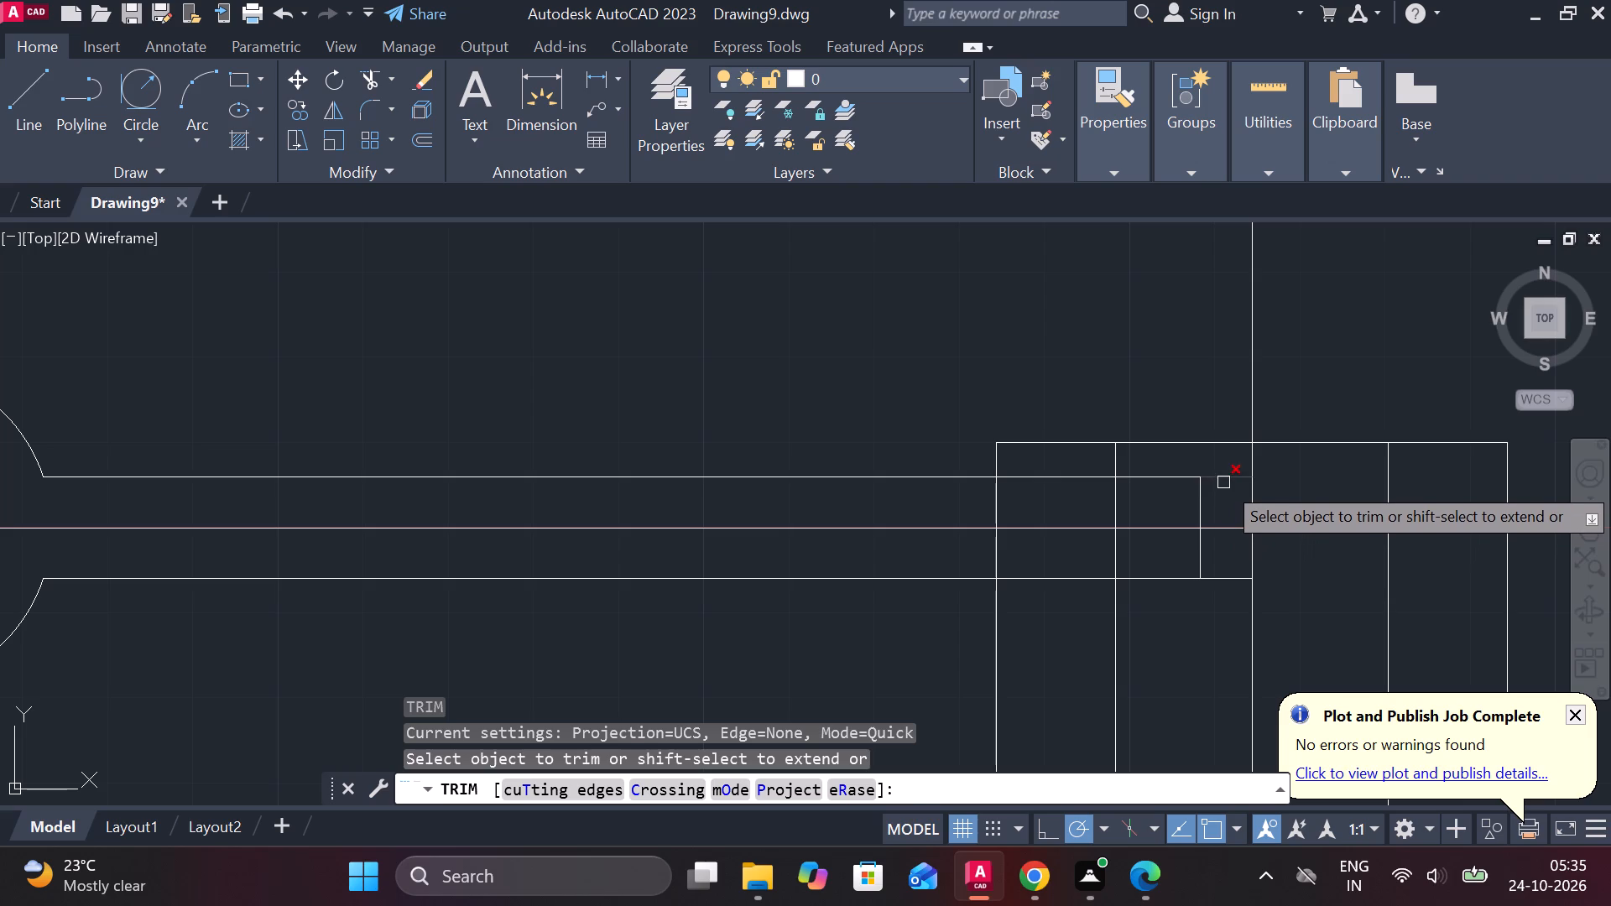
click(1223, 482)
click(1218, 578)
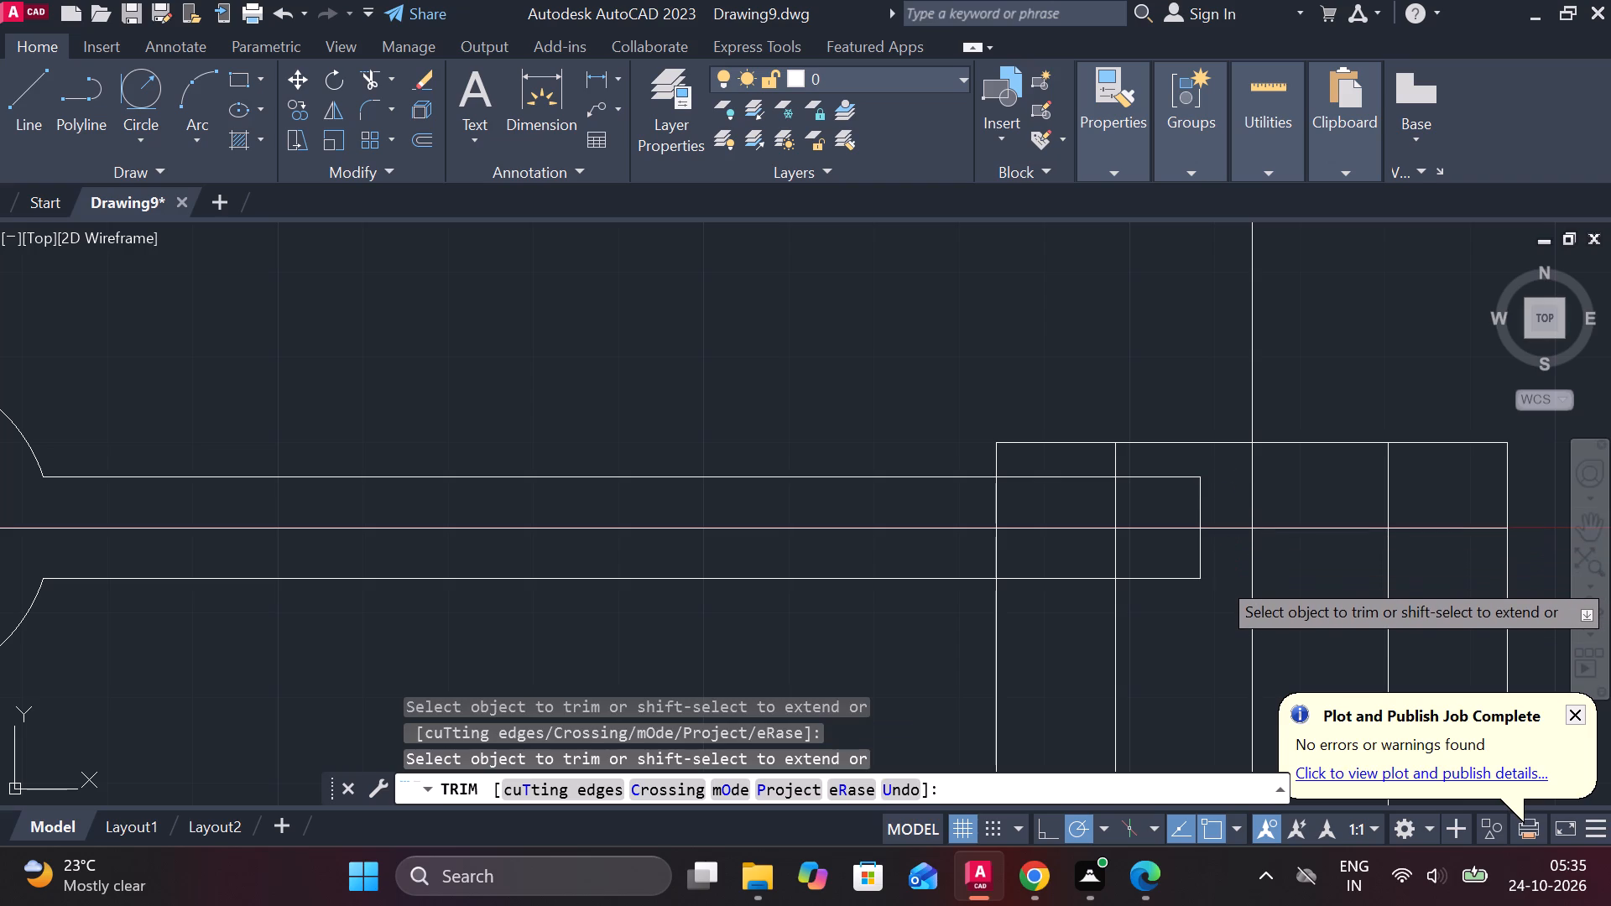
click(1202, 508)
click(1199, 556)
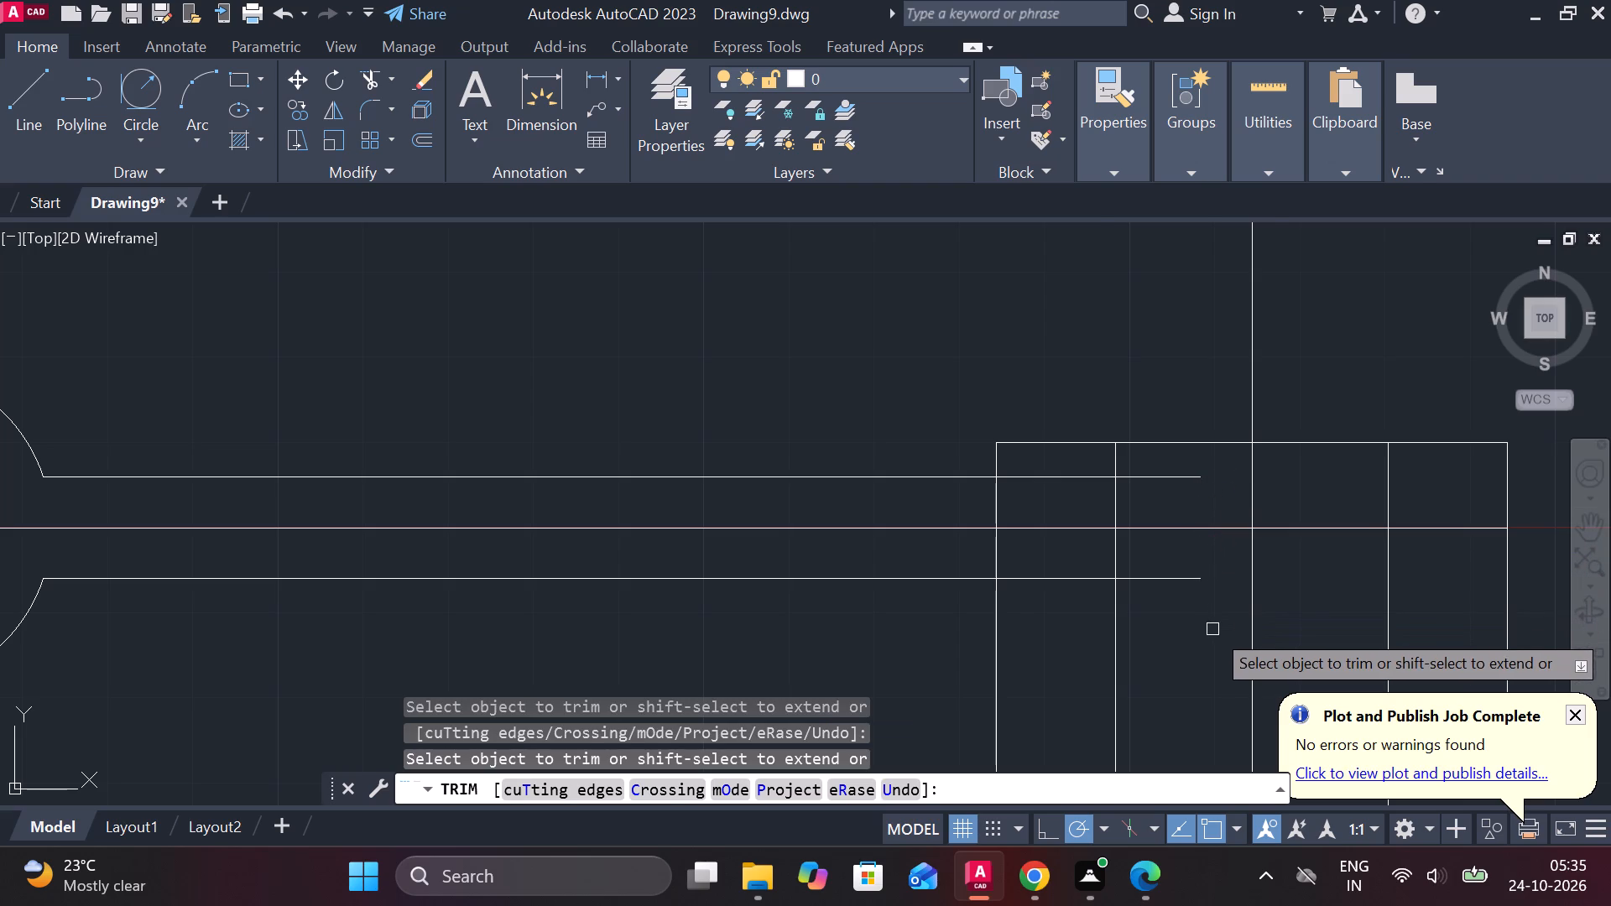
scroll(1212, 629, down, 1)
key(Escape)
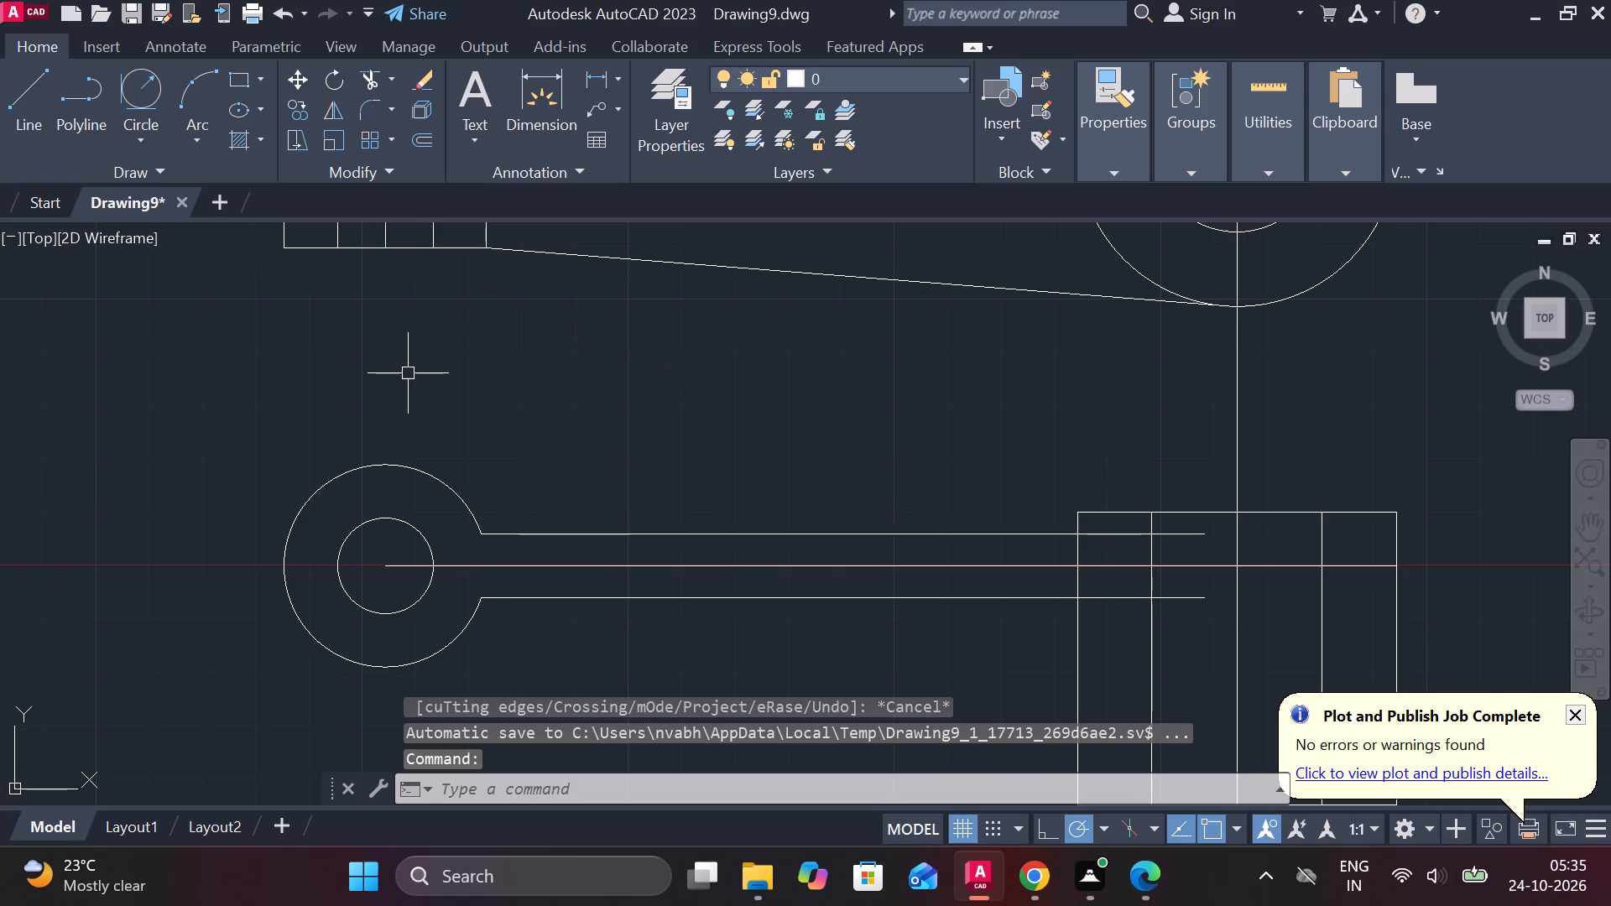
Draw a three-point arc curving upward from the upper arm line's end, and trim it at the rectangle's top edge.
click(201, 84)
scroll(1368, 545, up, 2)
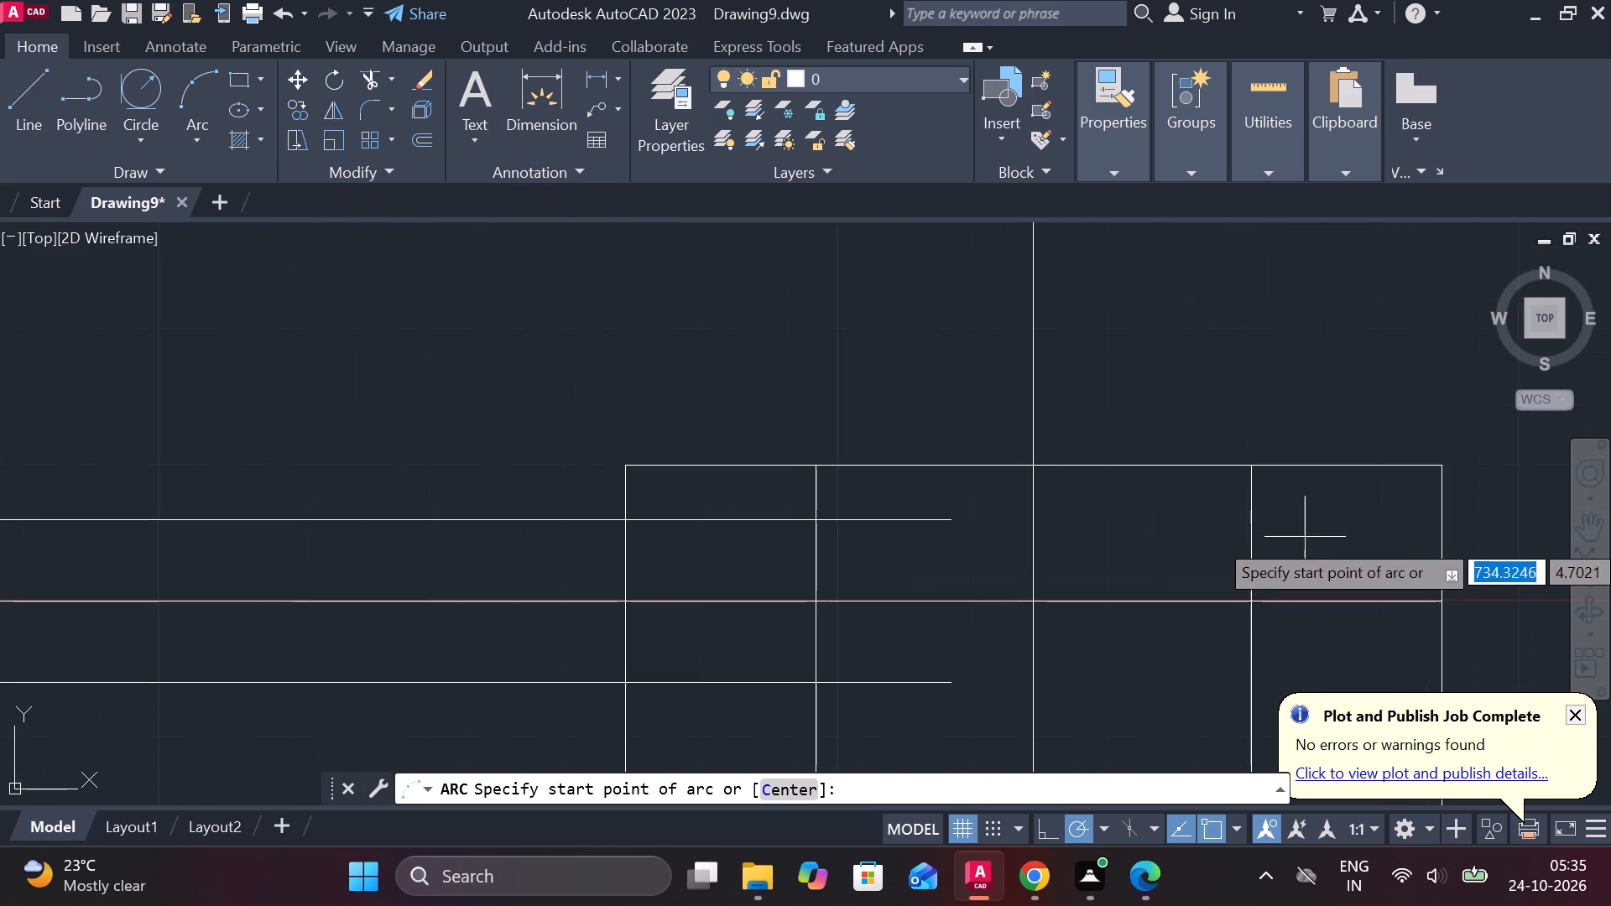
click(951, 514)
click(1004, 502)
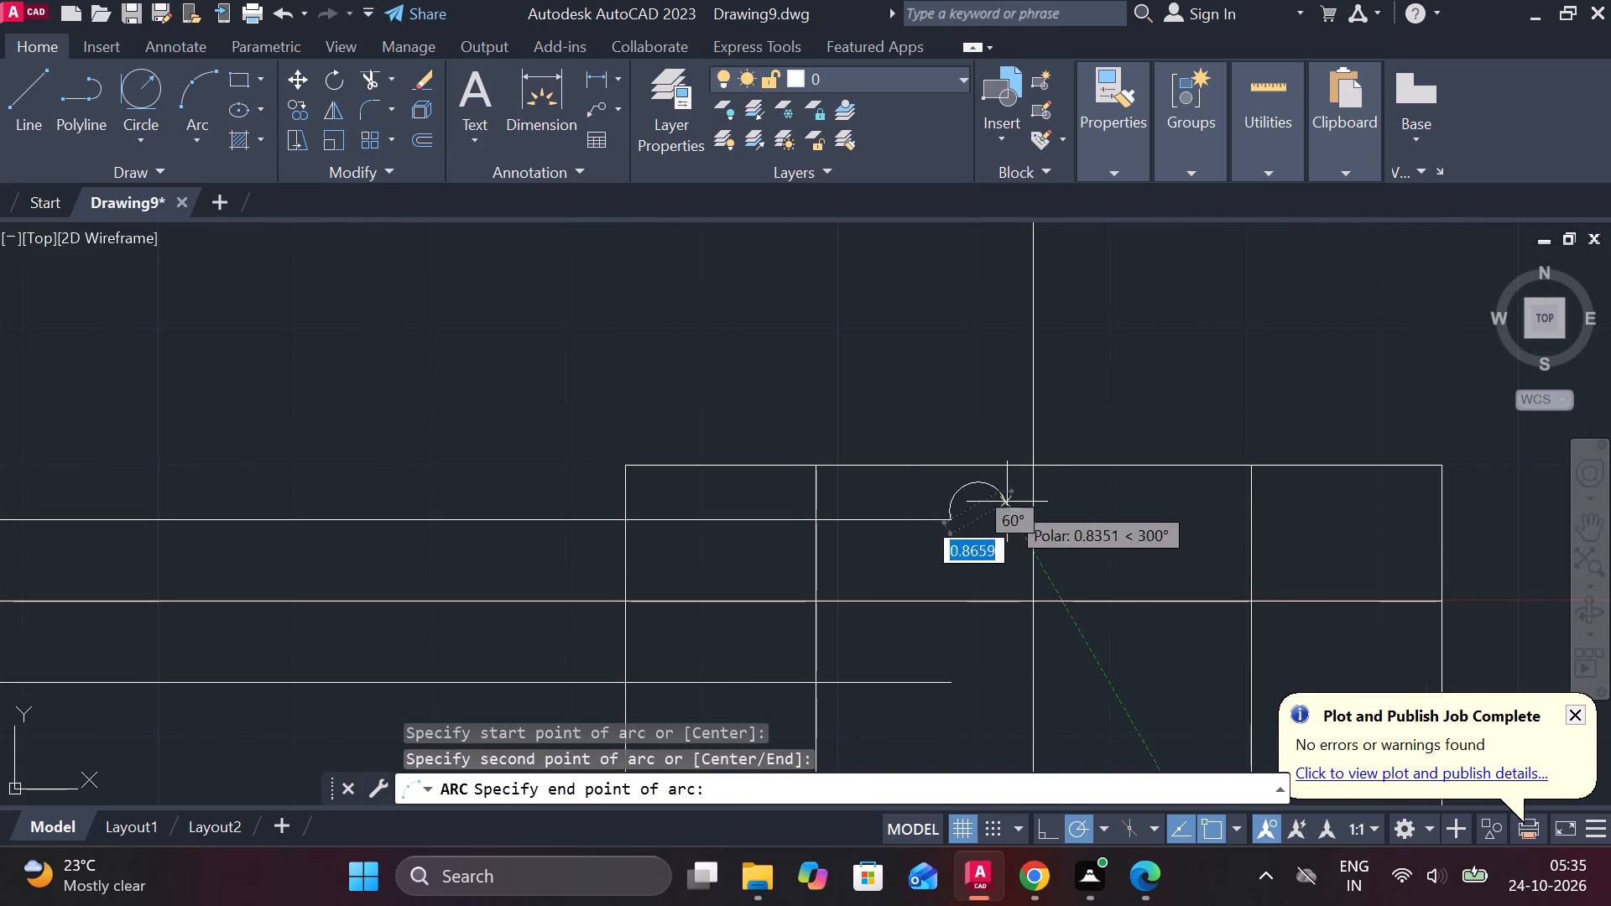
click(994, 414)
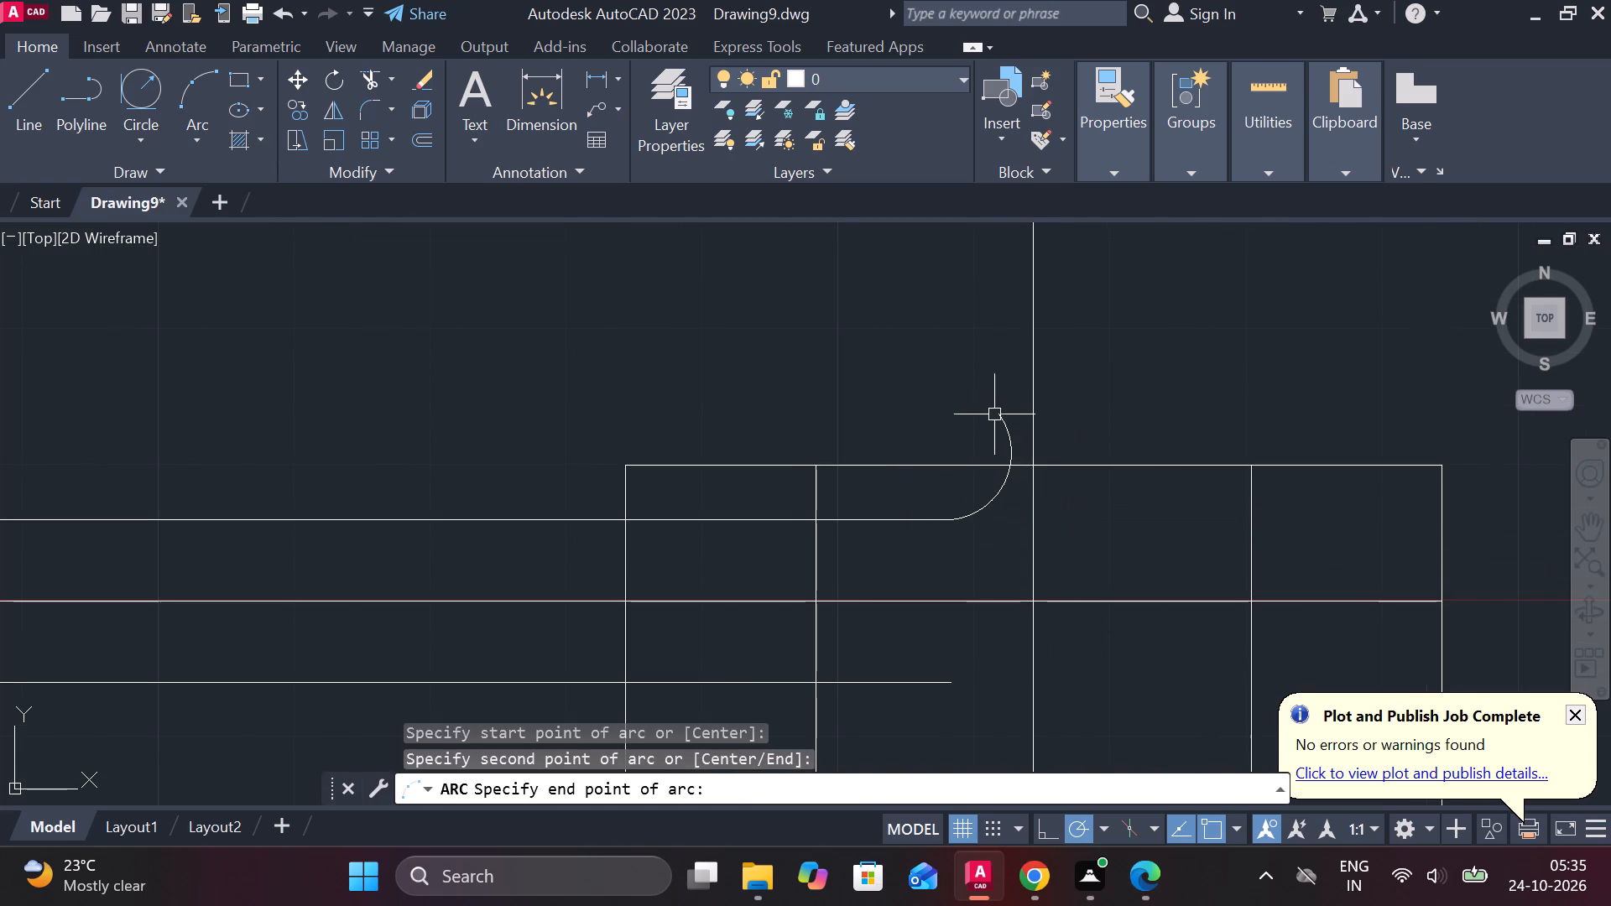
key(Escape)
text(TR)
key(space)
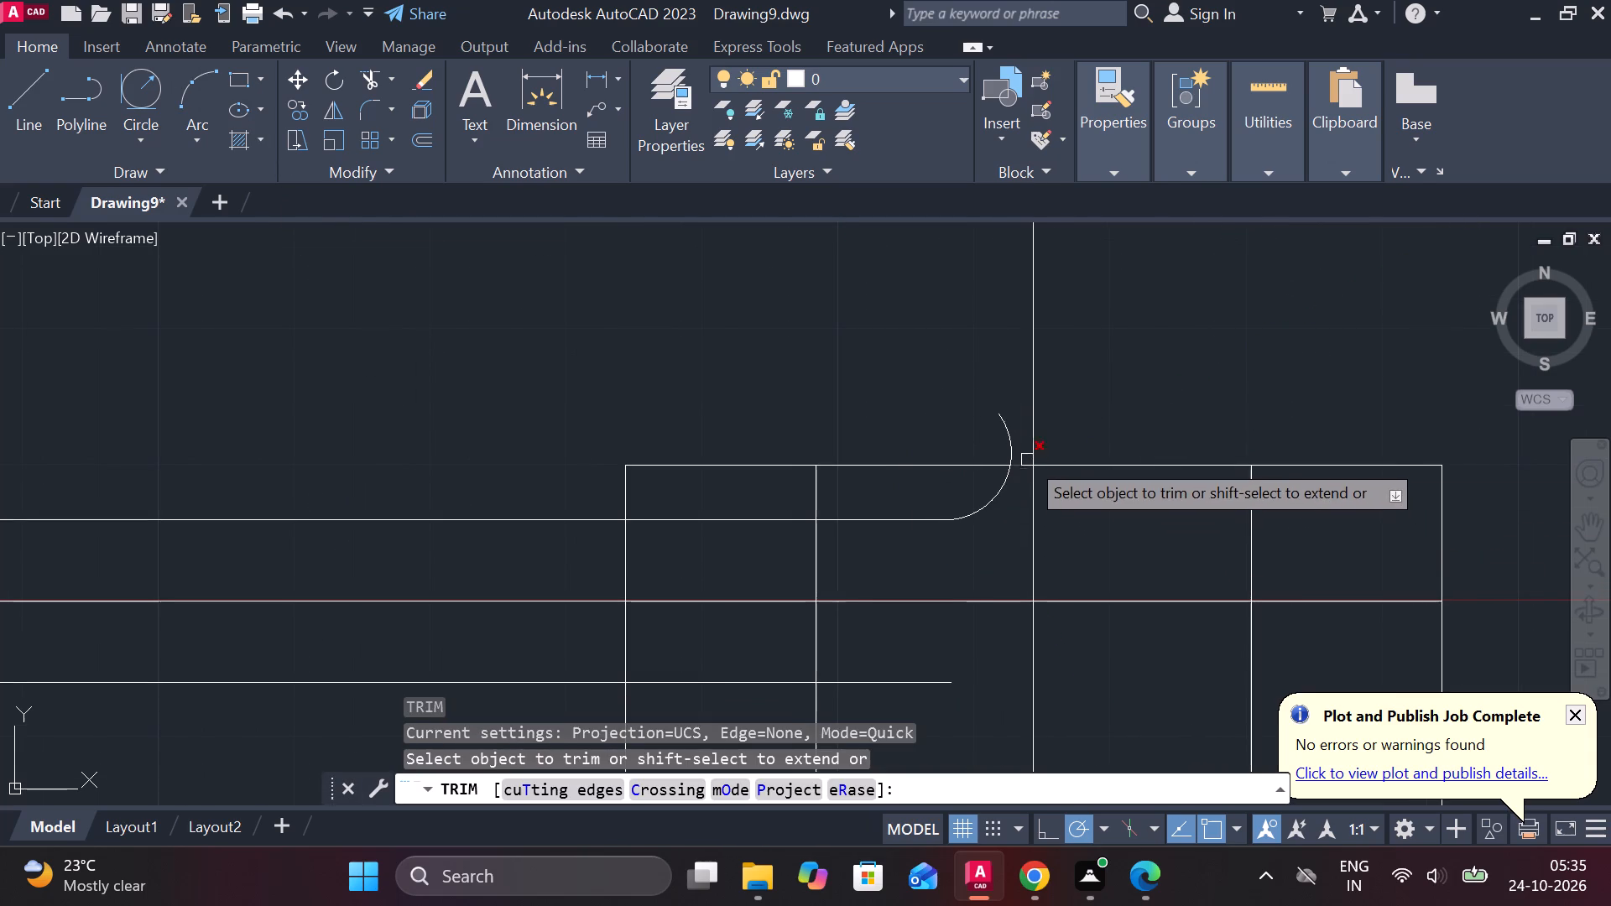
click(1015, 434)
scroll(1019, 487, up, 2)
key(Escape)
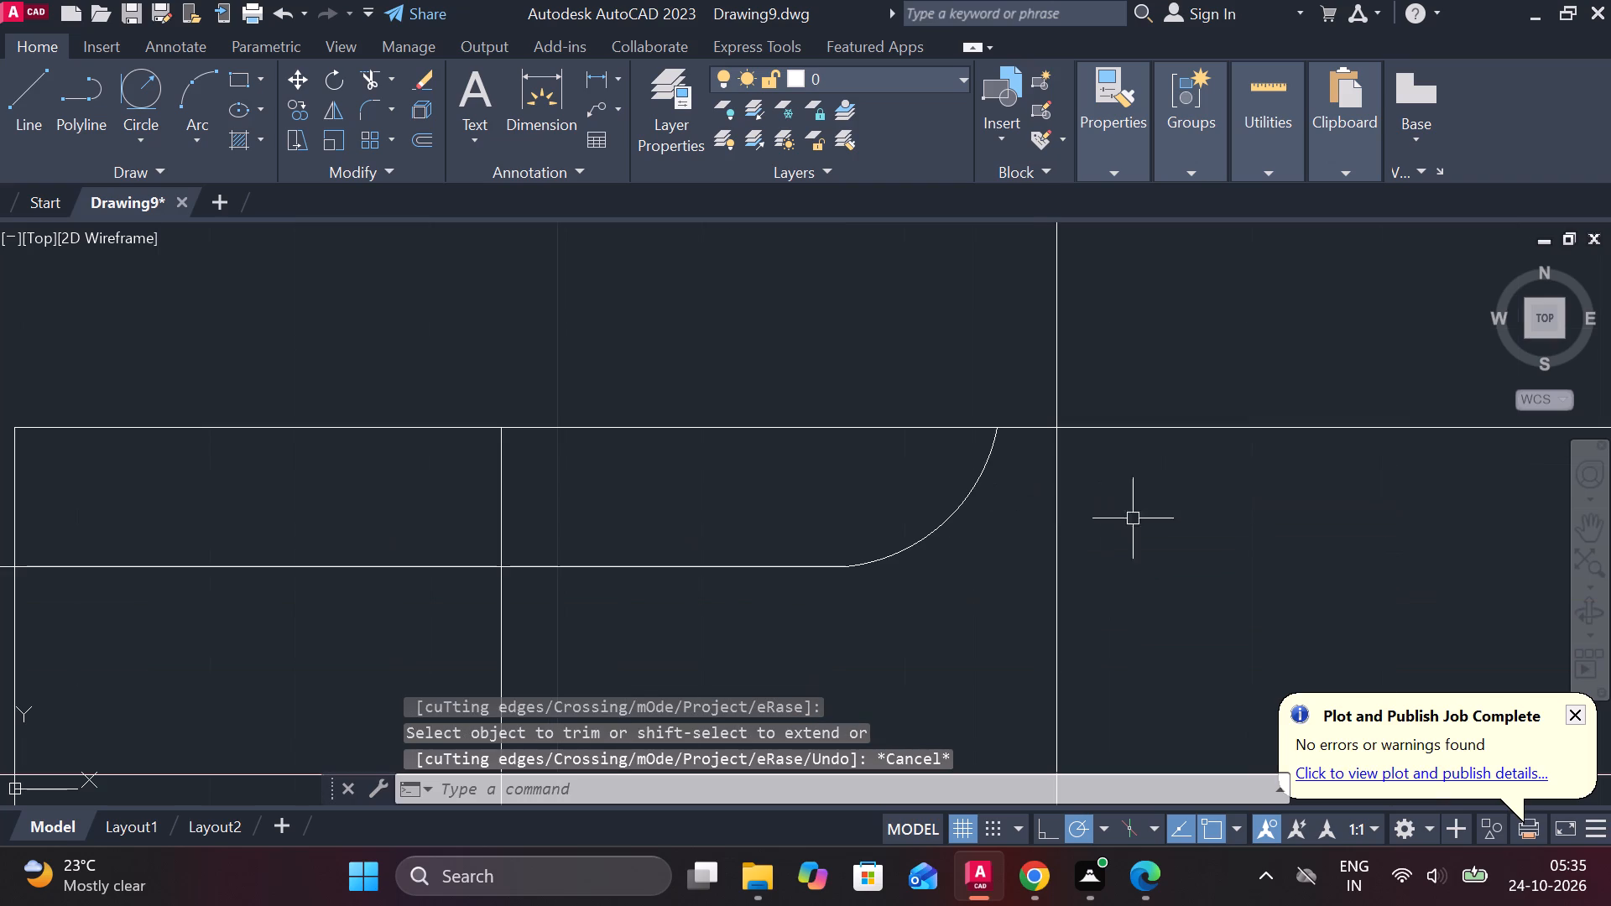
Shorten the arc at a short slanted line drawn across it, and trim away that line's remaining pieces.
key(l)
key(Return)
click(944, 471)
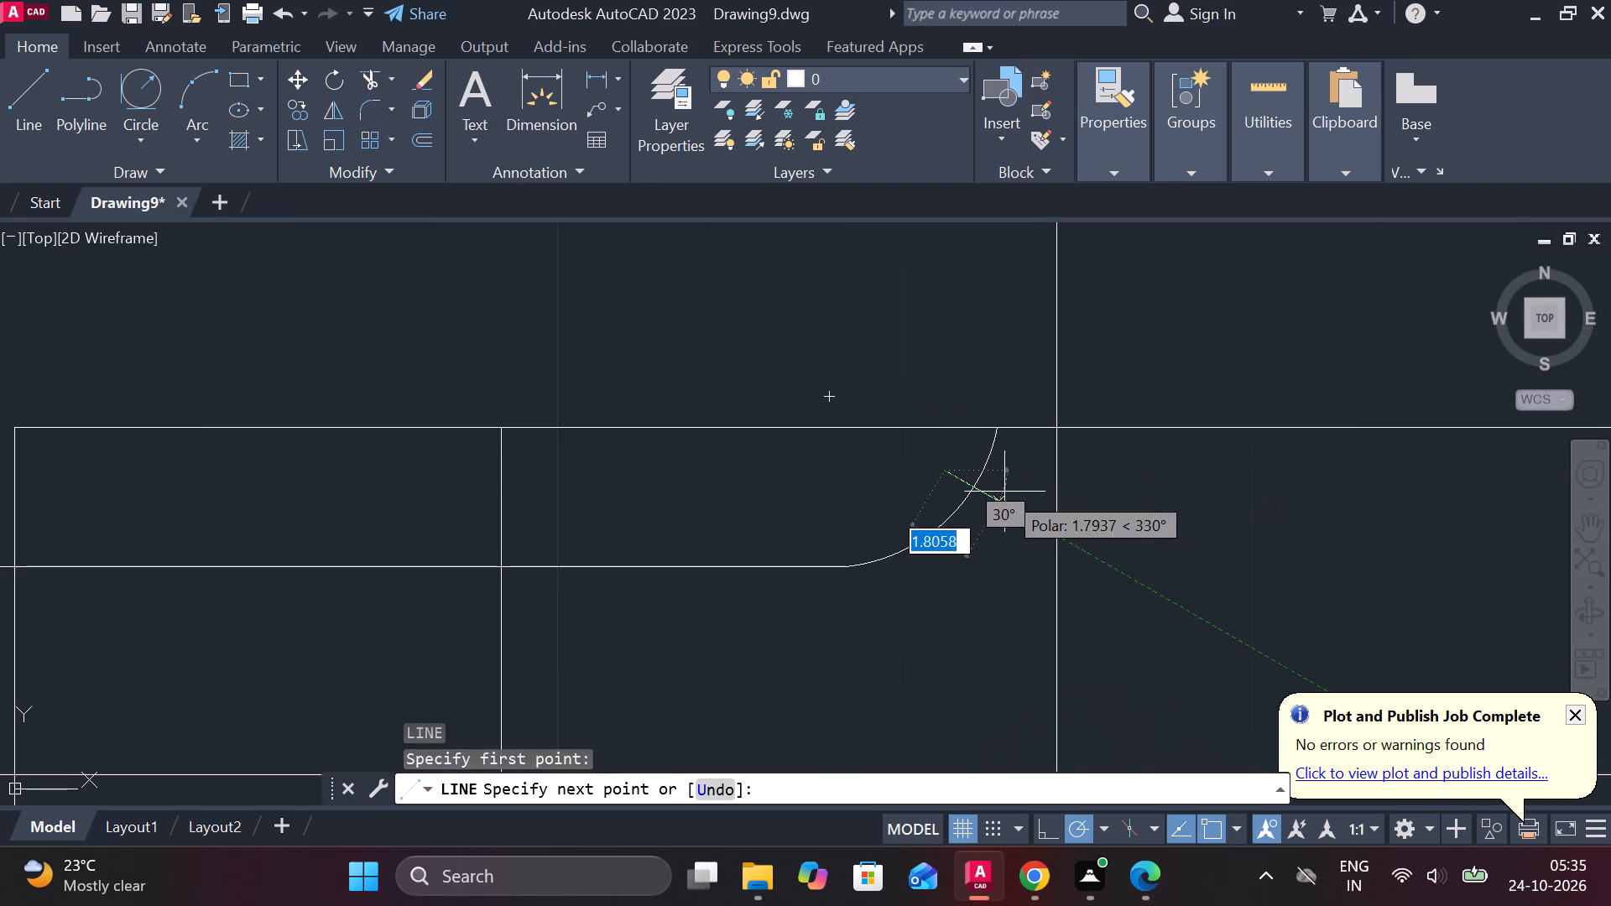
click(1007, 497)
key(Escape)
text(TR)
key(space)
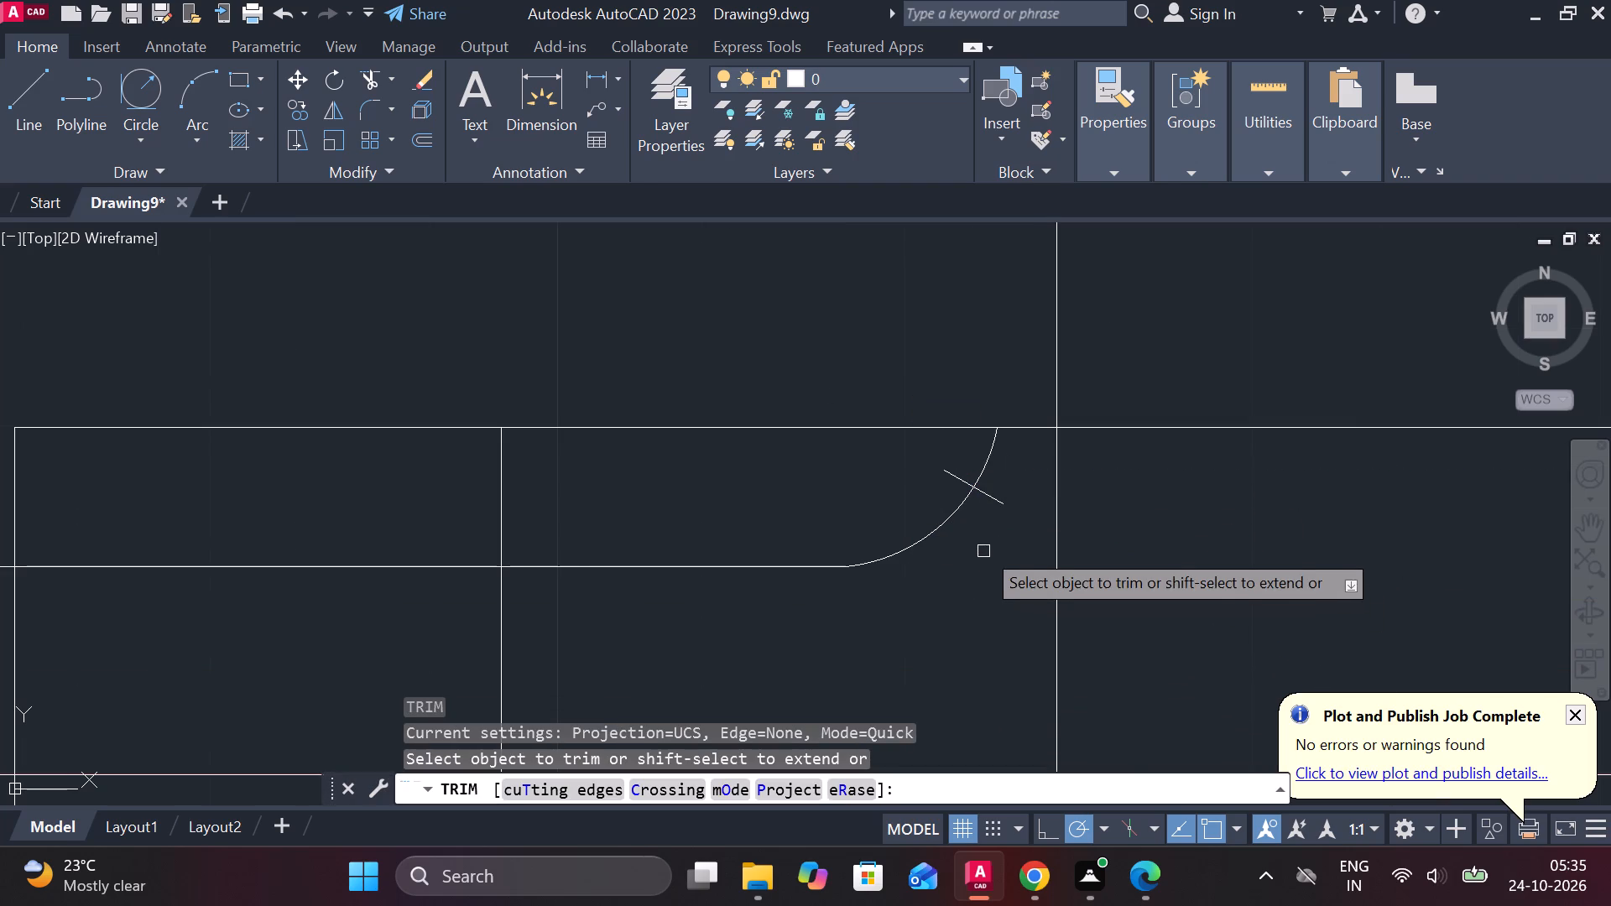
click(988, 466)
click(998, 498)
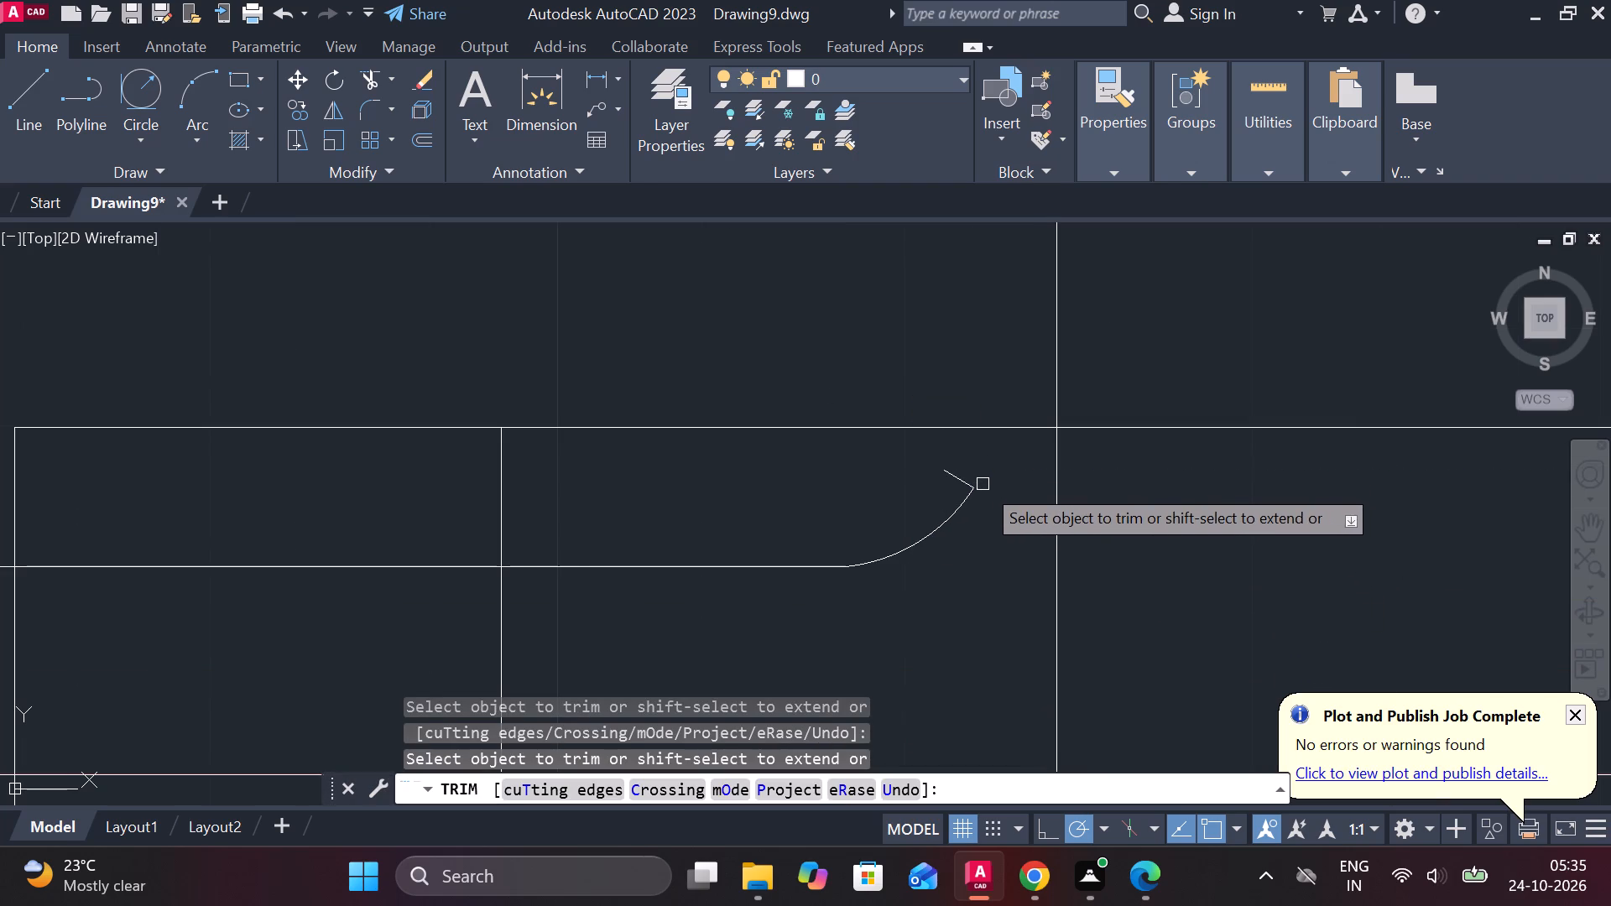
click(947, 477)
scroll(1021, 523, down, 2)
key(Escape)
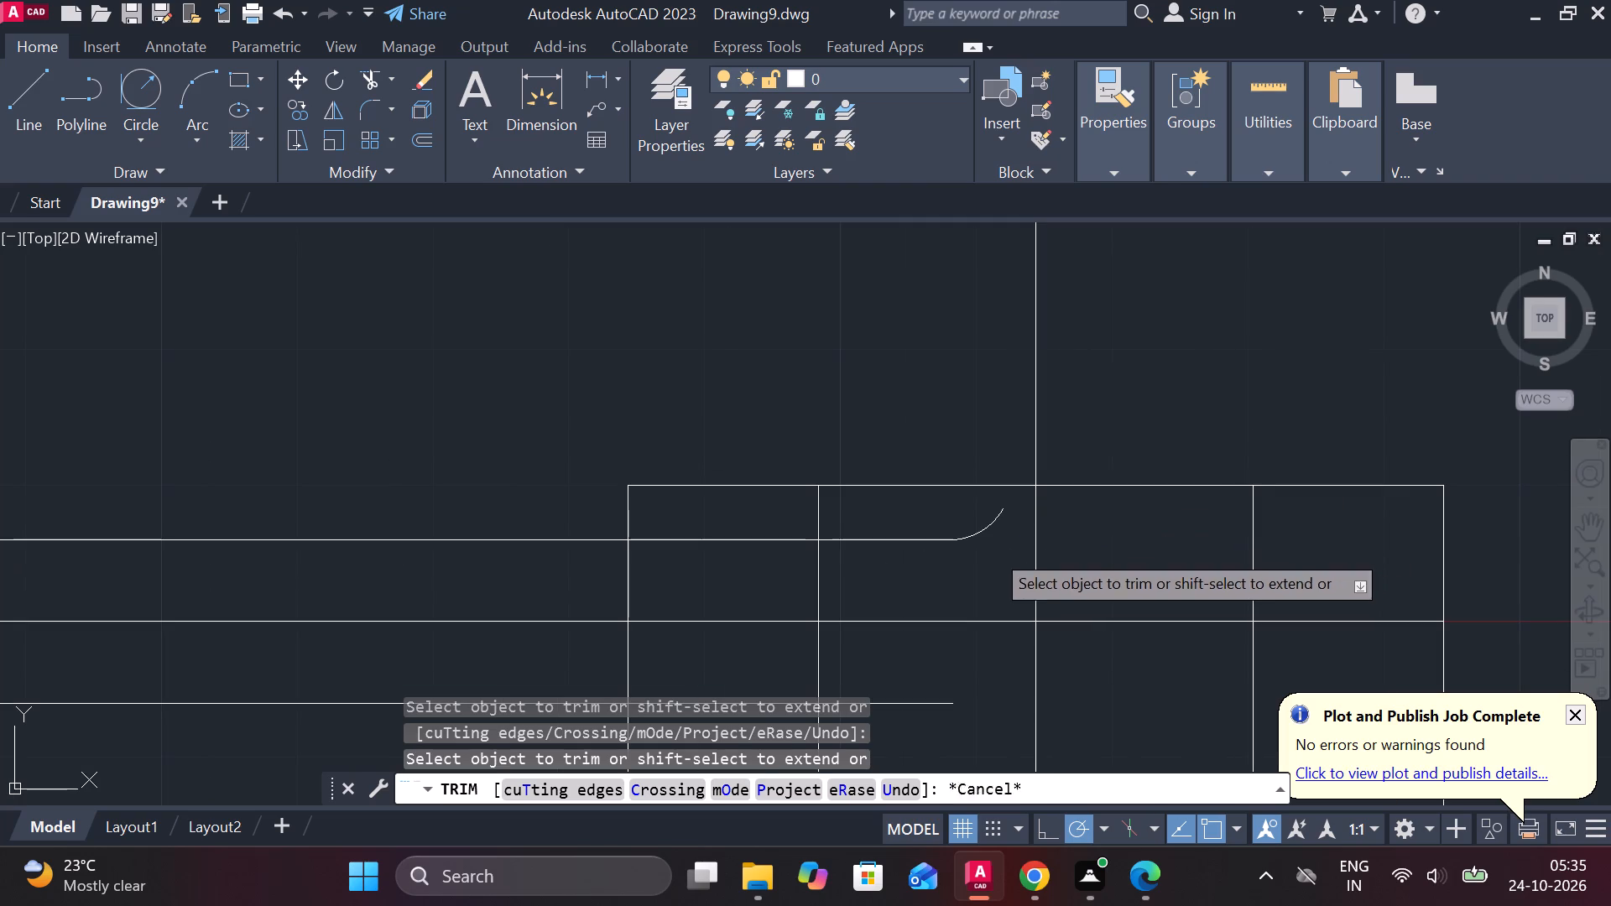
Mirror the small arc about the horizontal middle line onto the lower arm line's end, keeping the original.
click(988, 536)
text(MI)
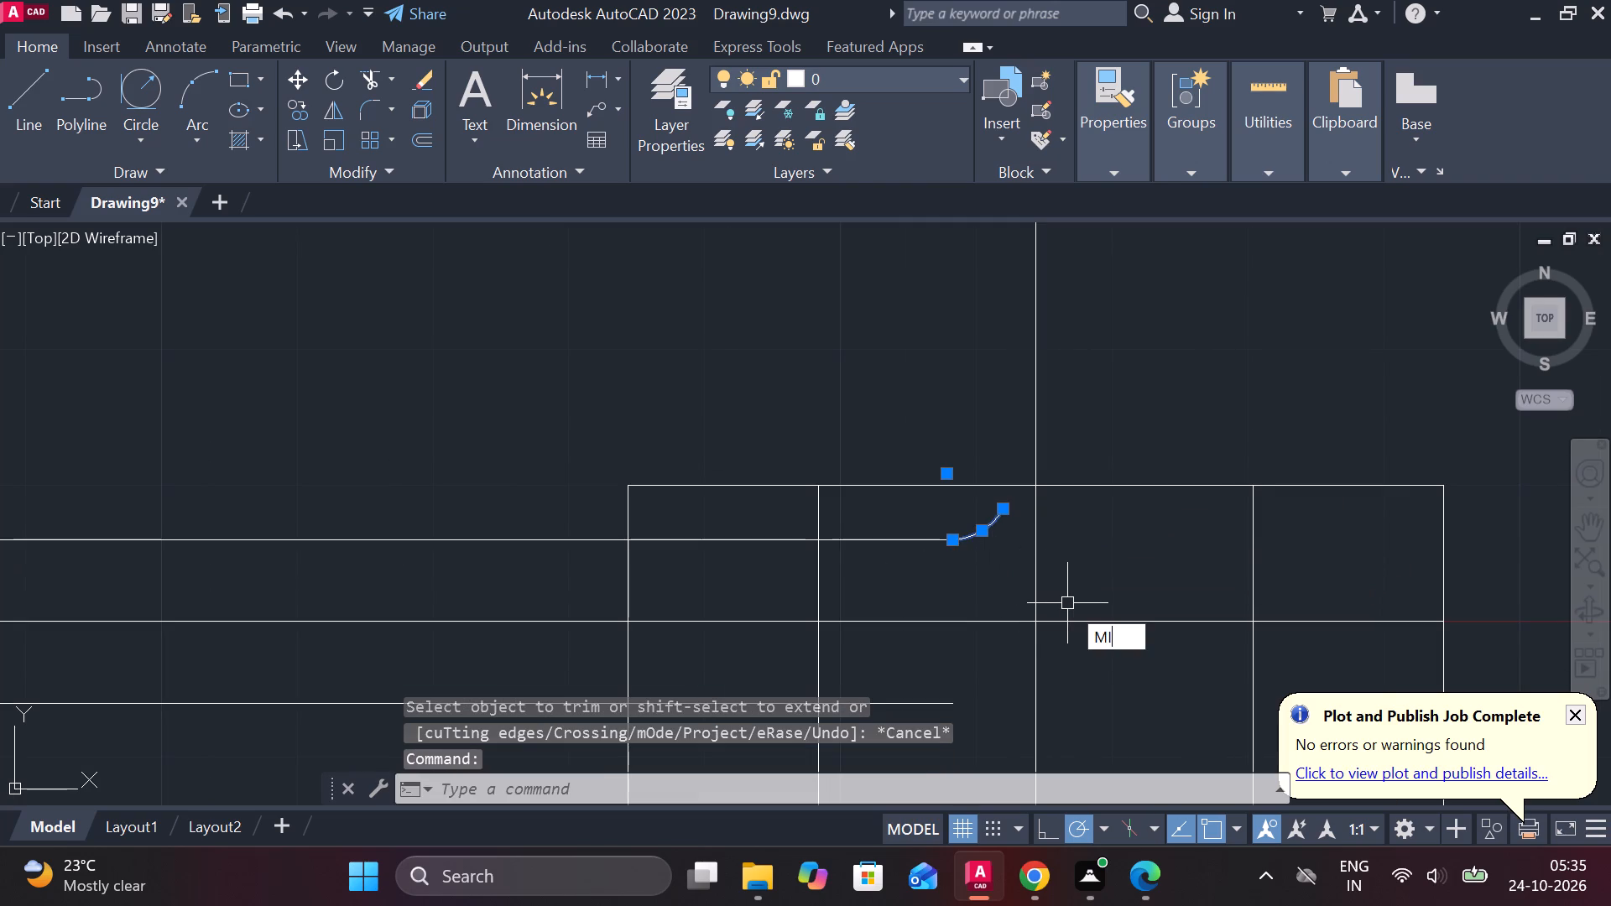
key(Return)
click(816, 633)
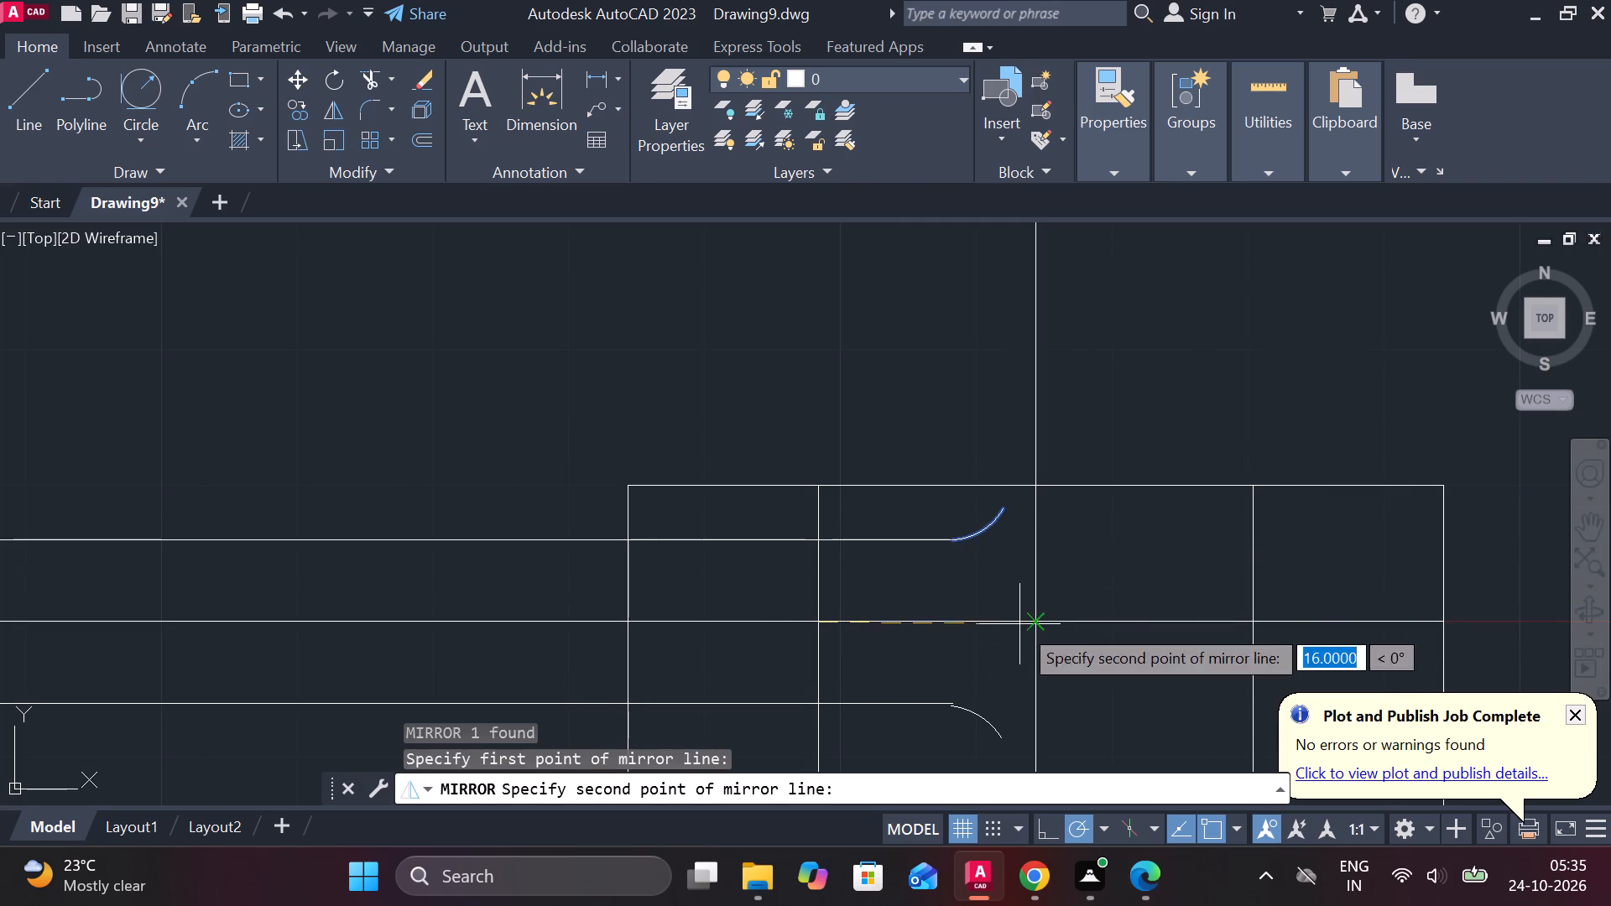
click(1035, 624)
drag(1086, 715, 1035, 624)
Set the linetype of the horizontal middle line between the arm lines to CENTER.
scroll(1043, 624, down, 2)
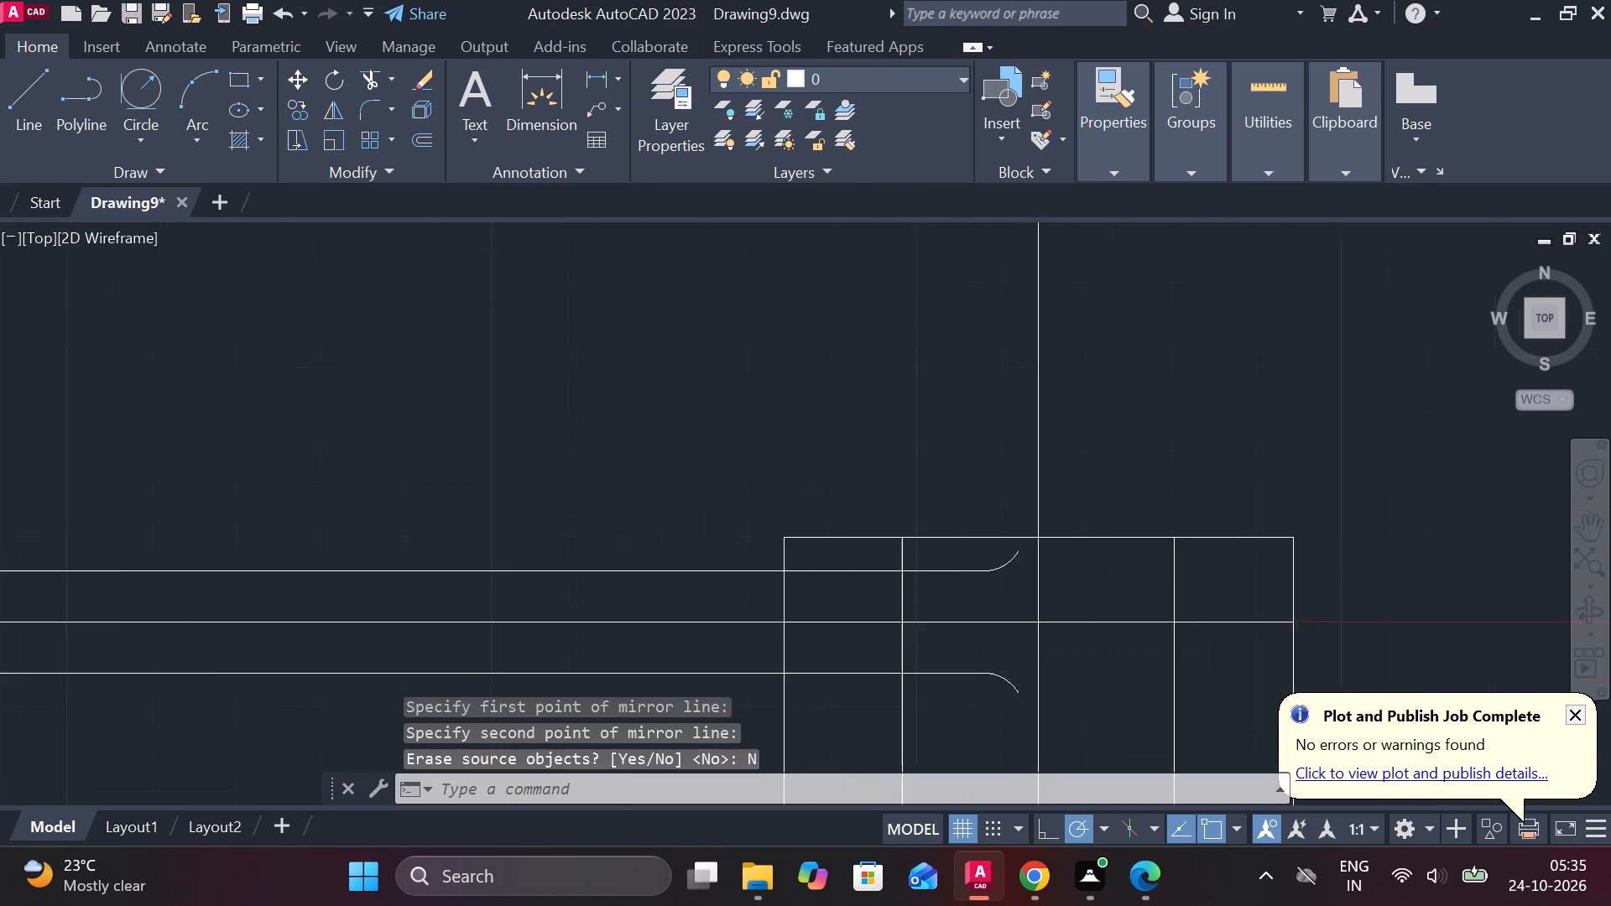
middle_drag(892, 664, 960, 647)
click(868, 603)
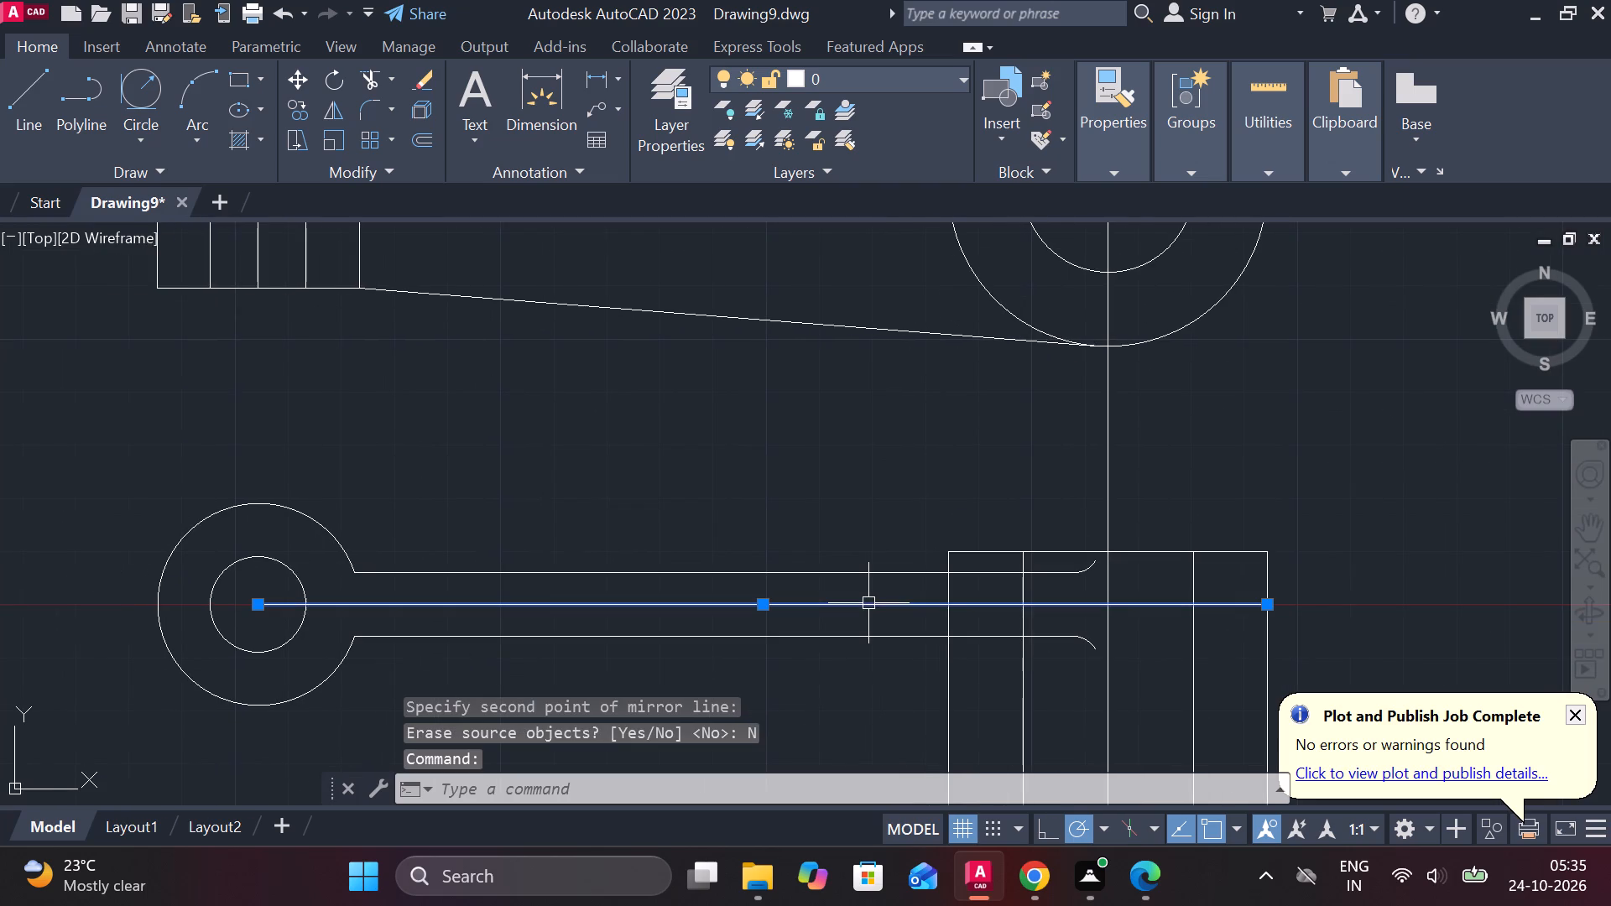
click(1100, 169)
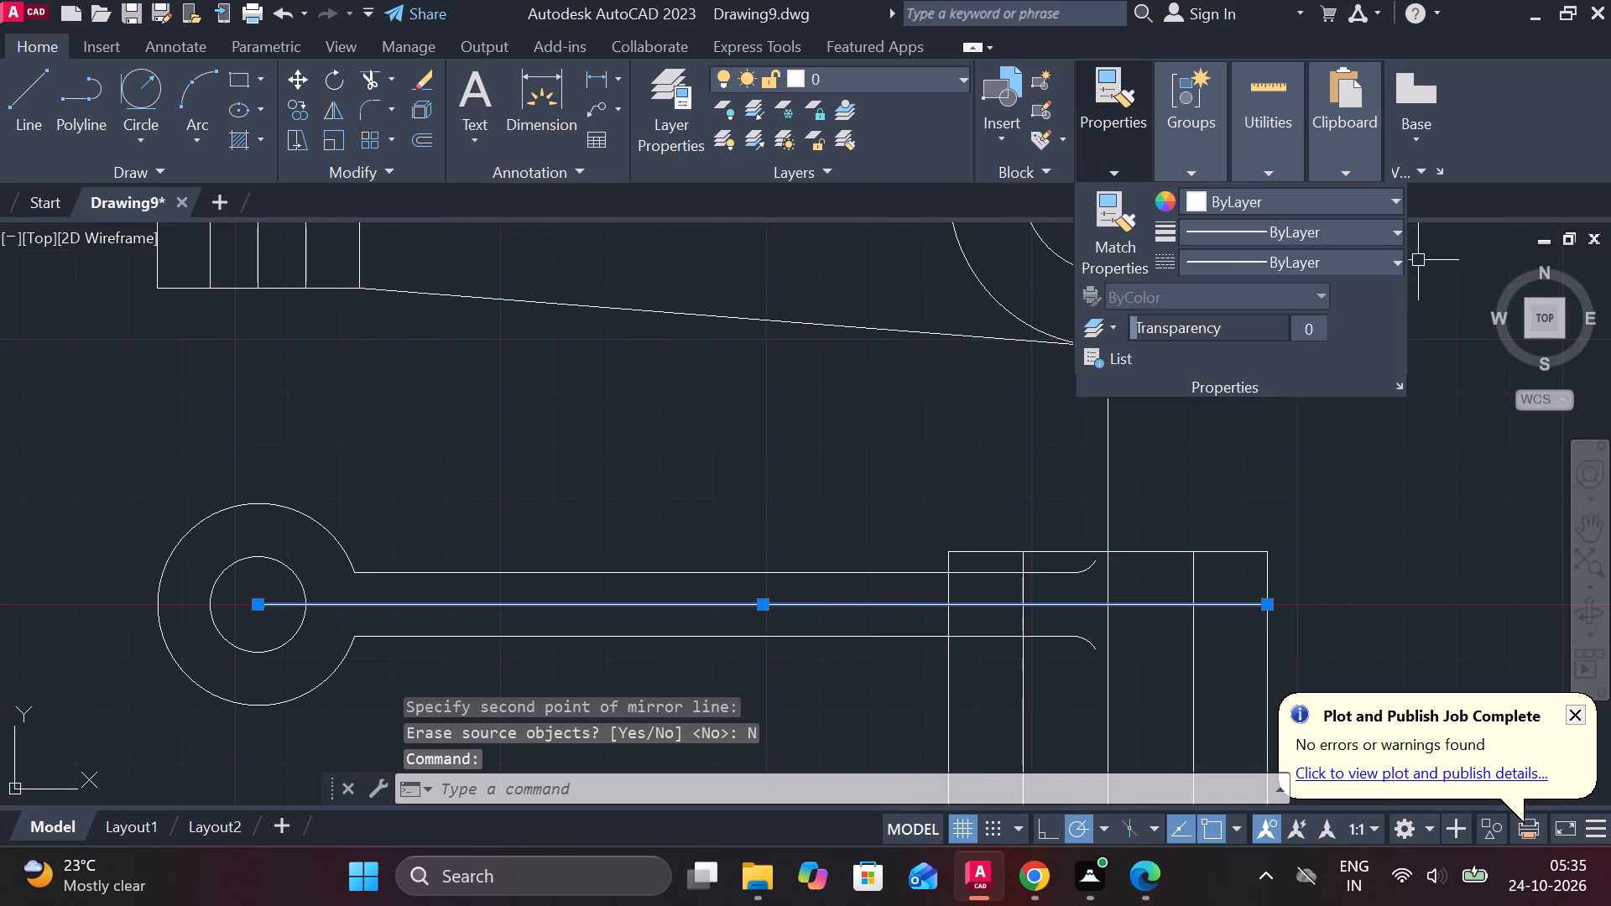
click(1372, 259)
click(1246, 351)
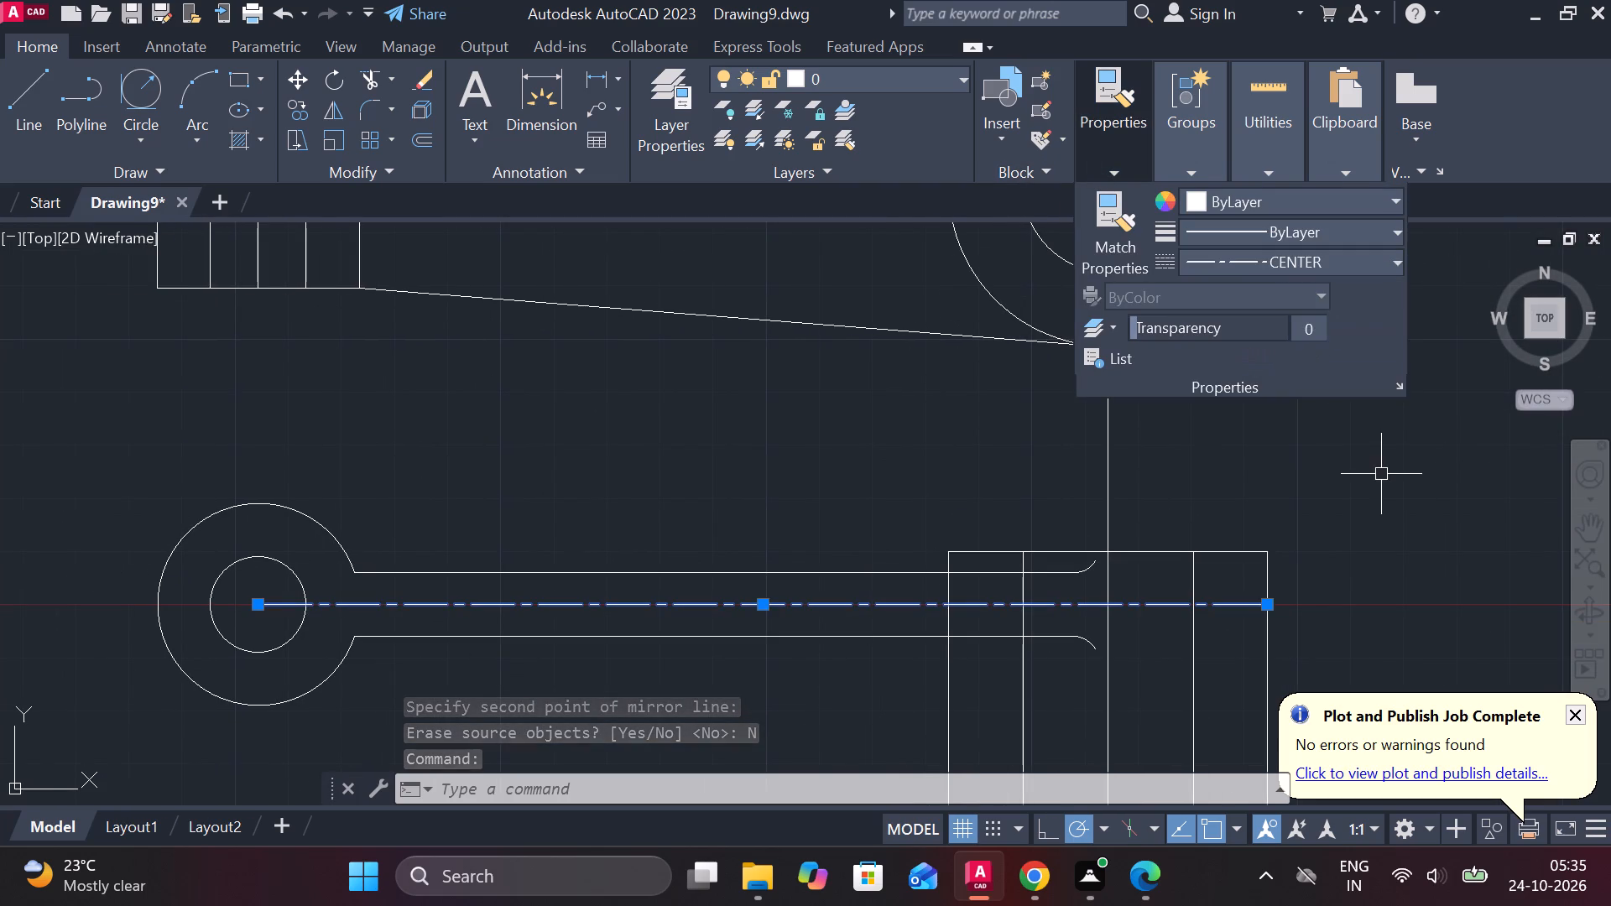
key(Escape)
Trim the part of the rectangle's arm-side vertical edge that lies between the two arm lines.
middle_drag(826, 547, 847, 501)
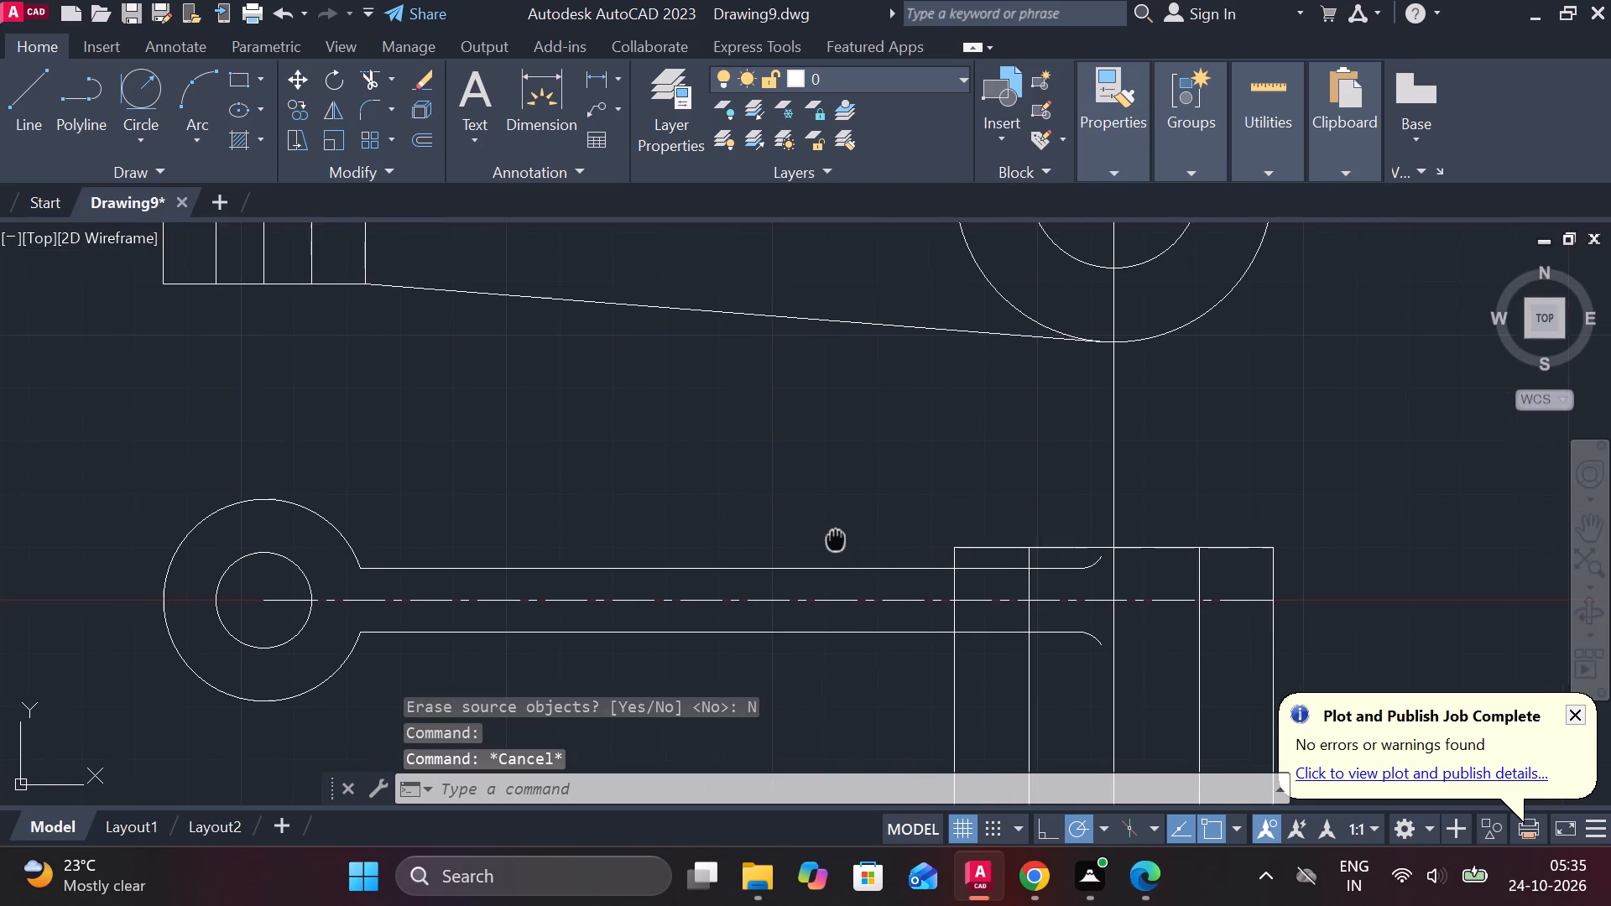
middle_drag(847, 501, 869, 444)
text(TR)
key(space)
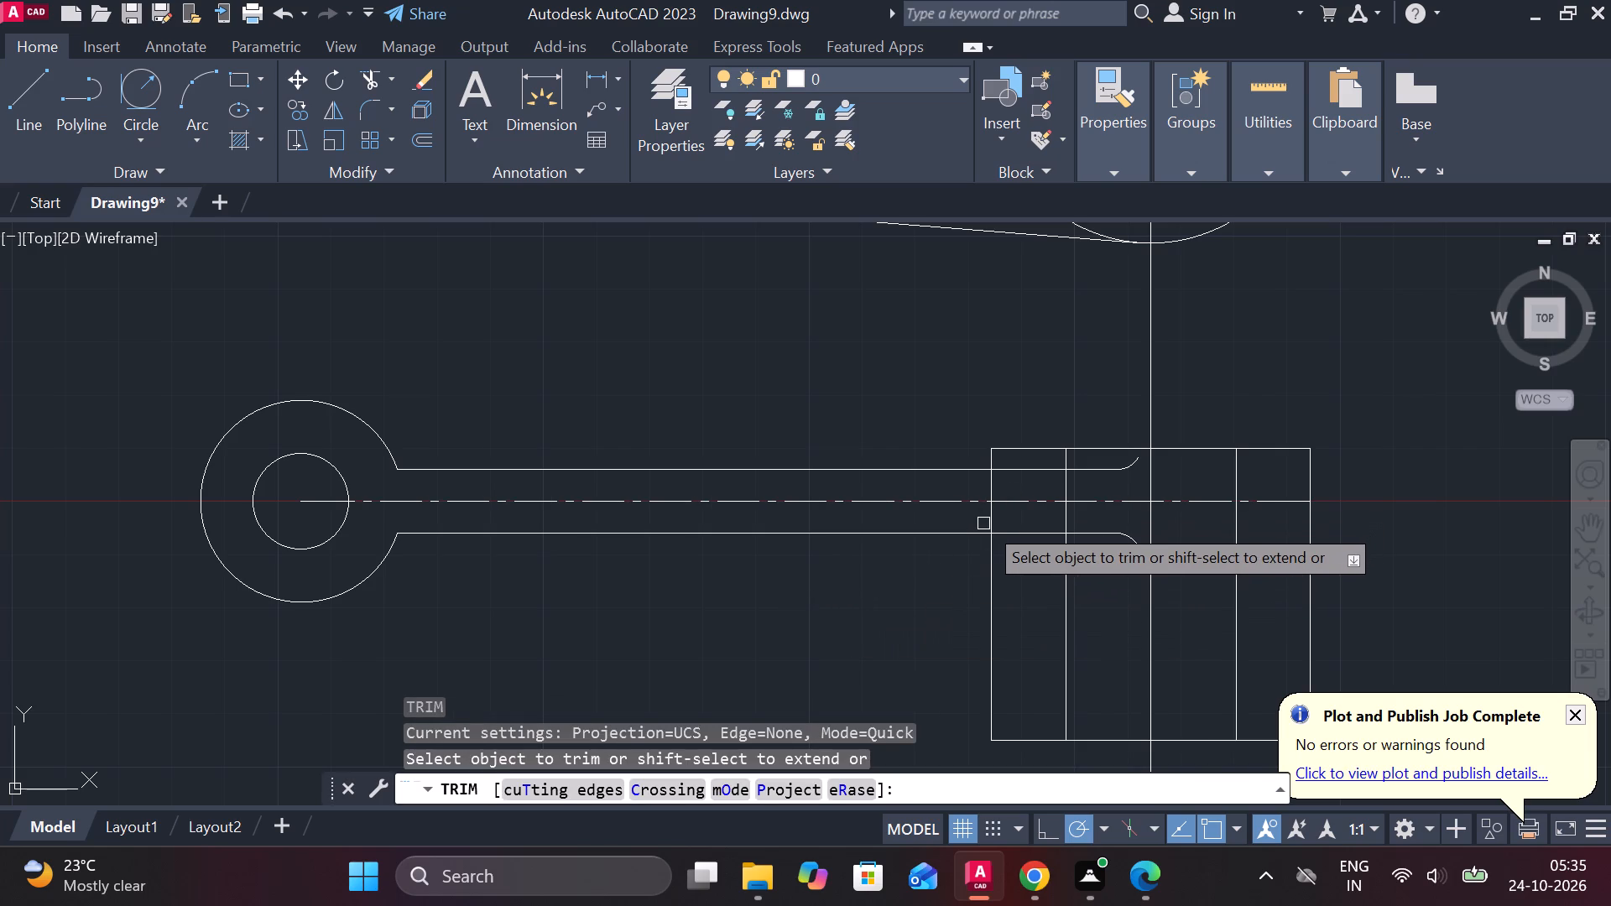
click(985, 523)
click(996, 482)
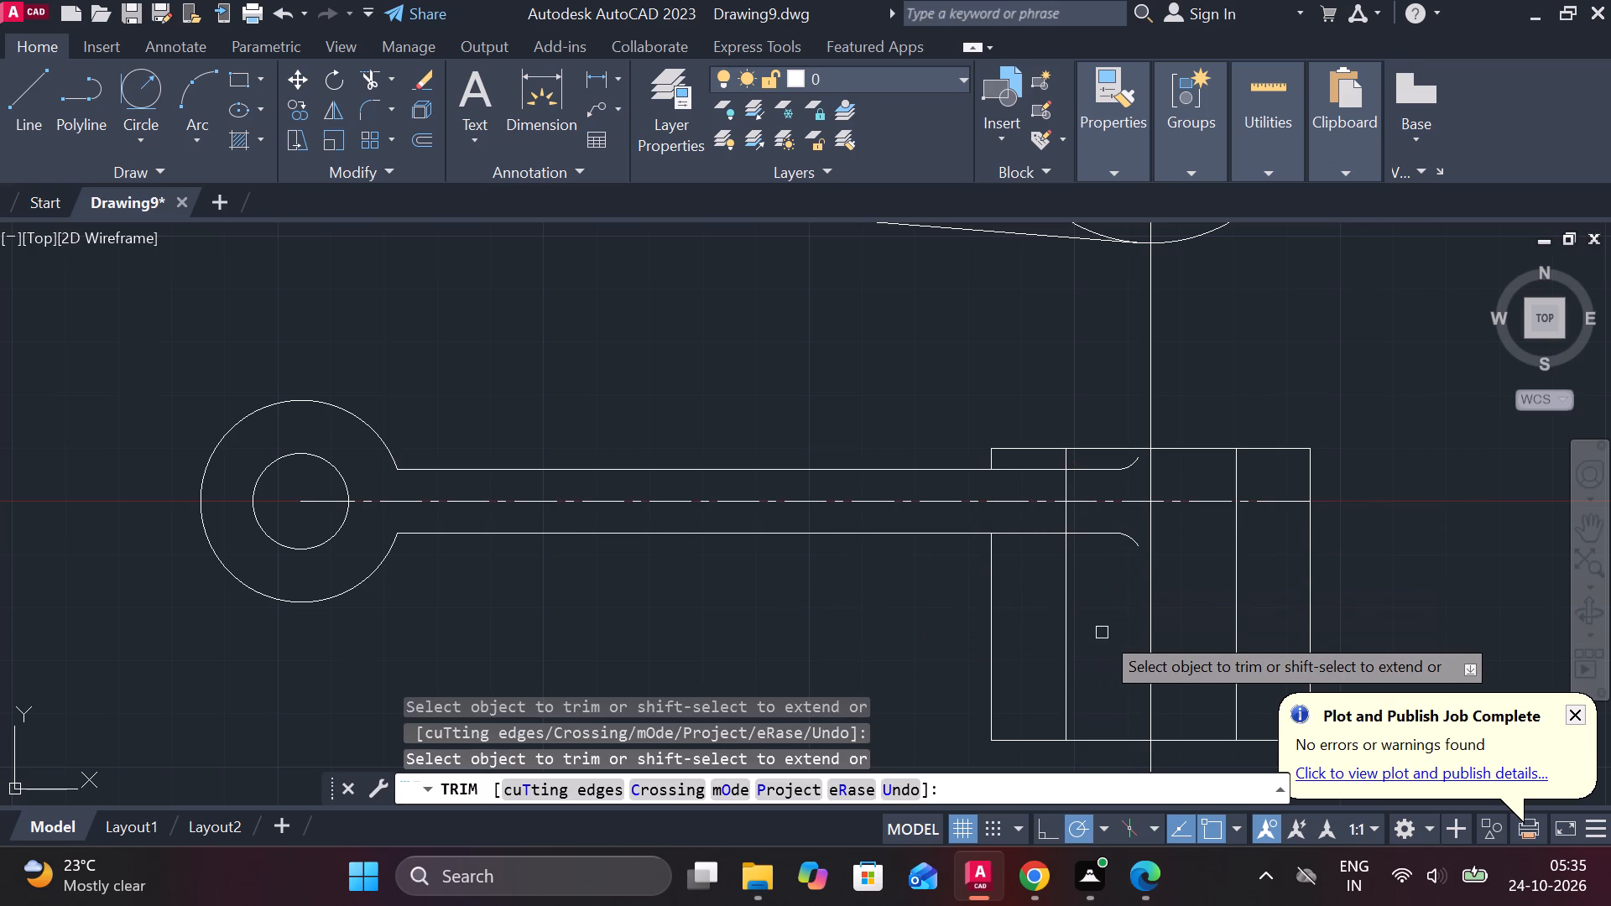
middle_drag(925, 634, 983, 580)
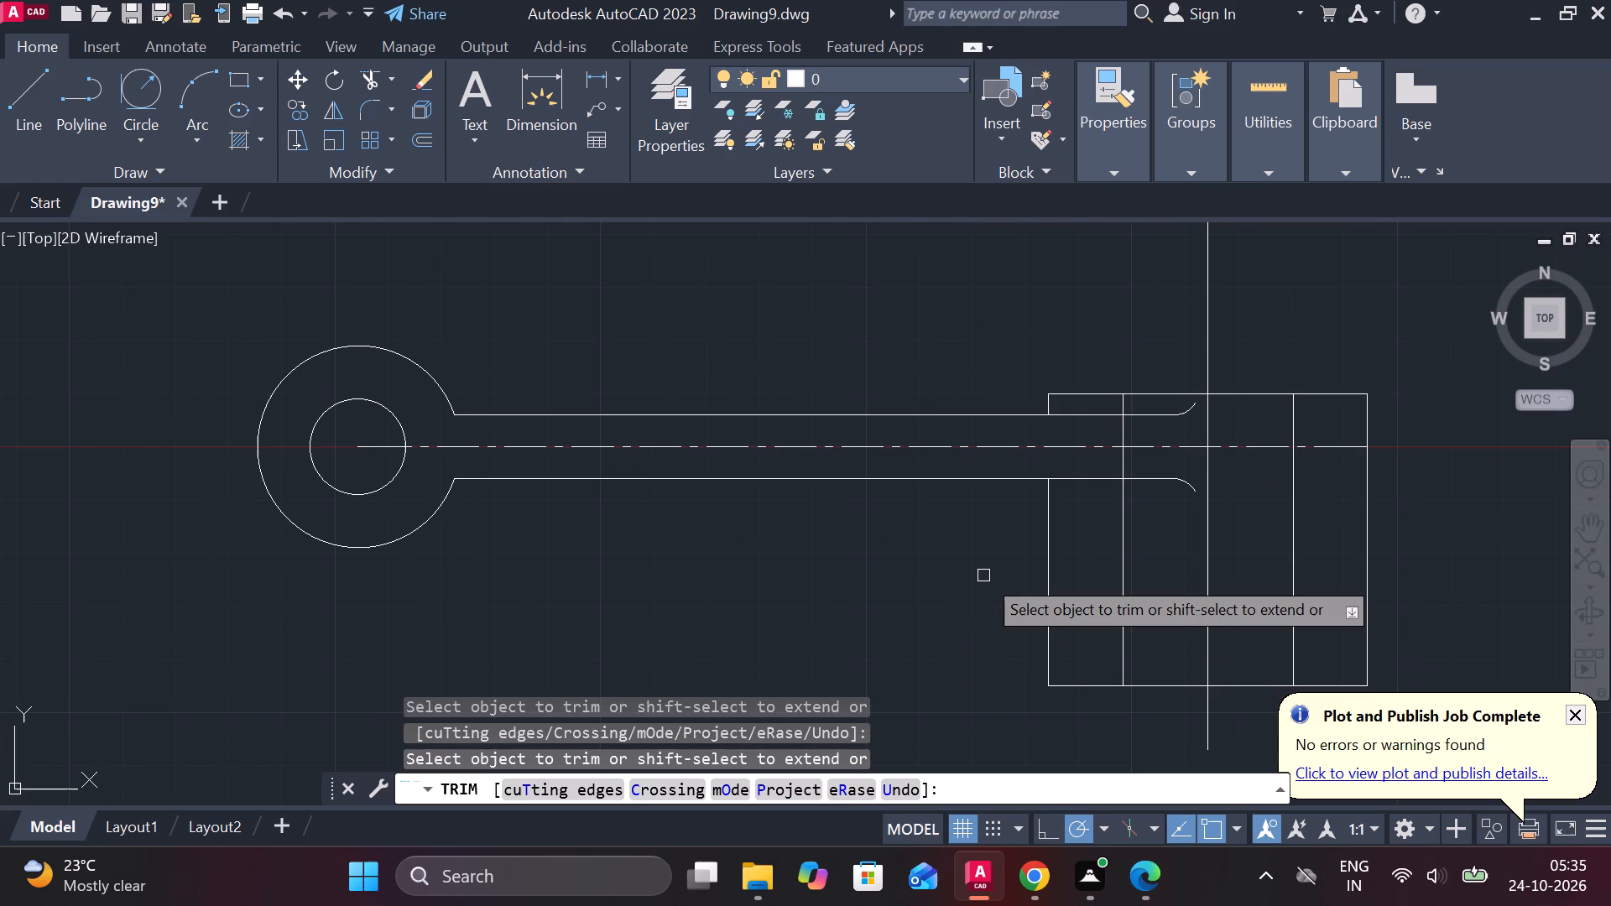
scroll(983, 575, down, 1)
middle_drag(734, 573, 783, 593)
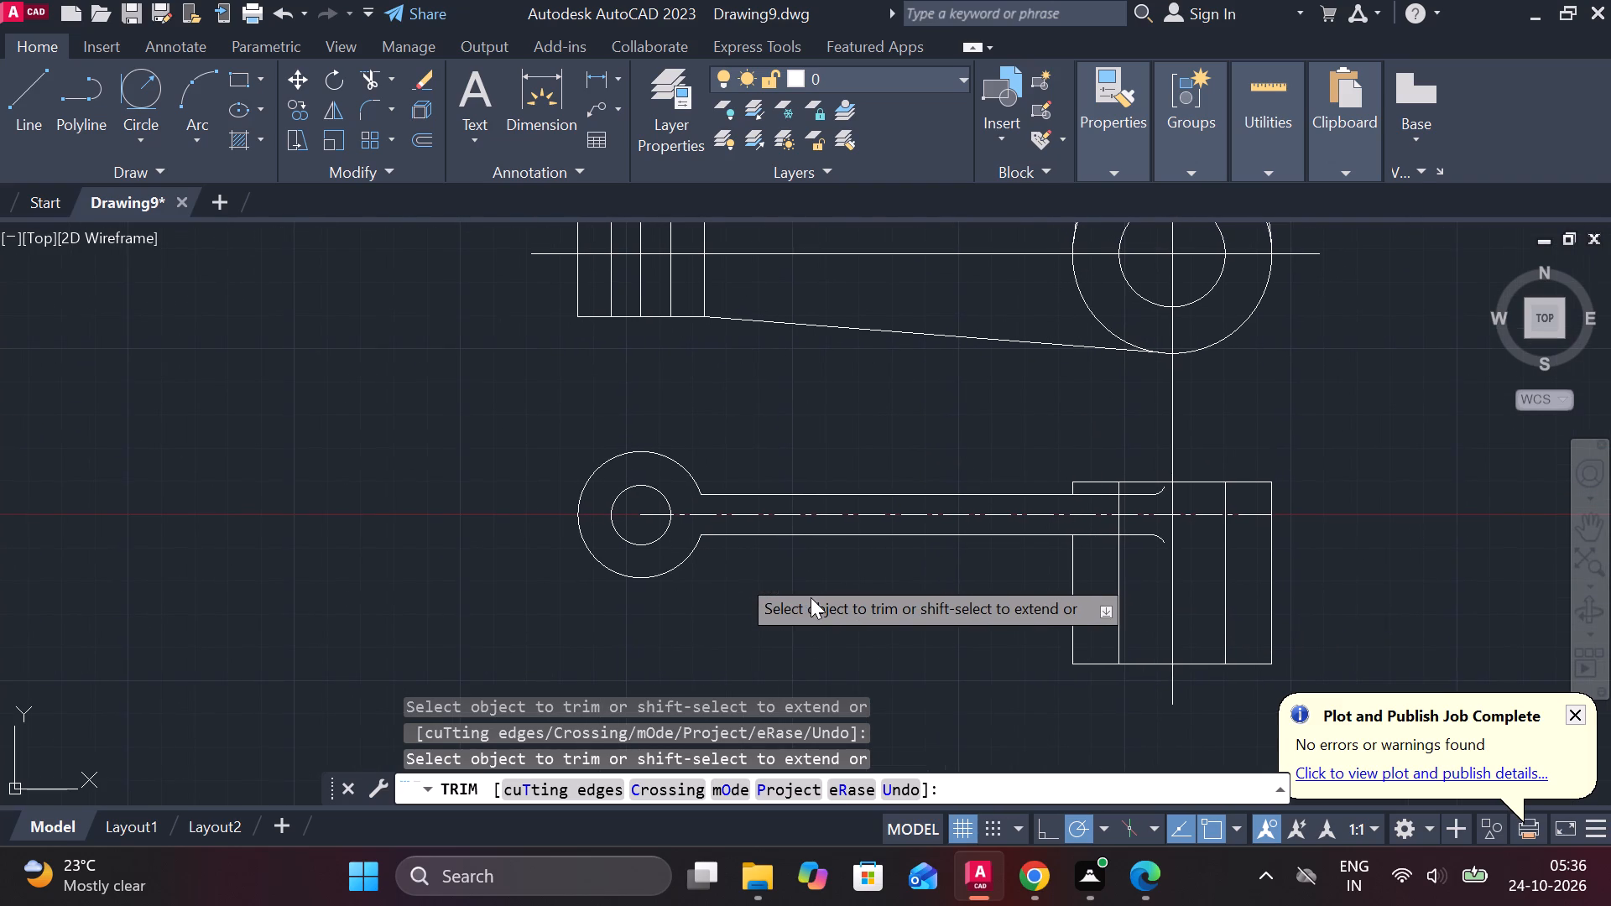
key(Escape)
Fillet the outer boss circle of the lower view to the upper and lower arm lines with radius 30.
text(F R)
key(space)
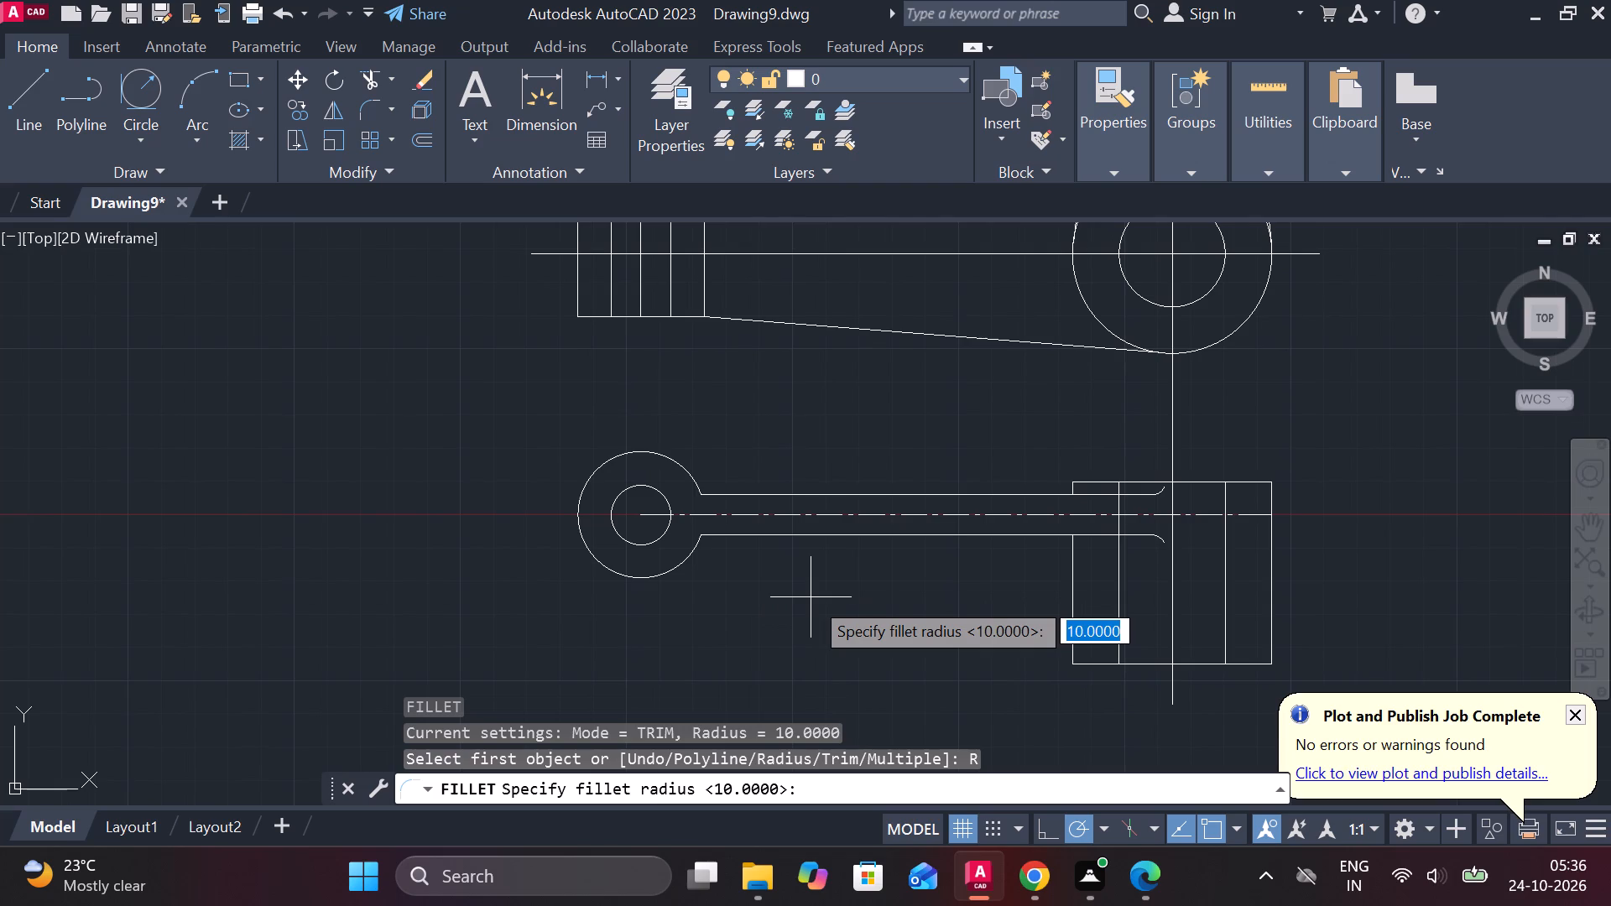
key(3)
key(0)
key(Return)
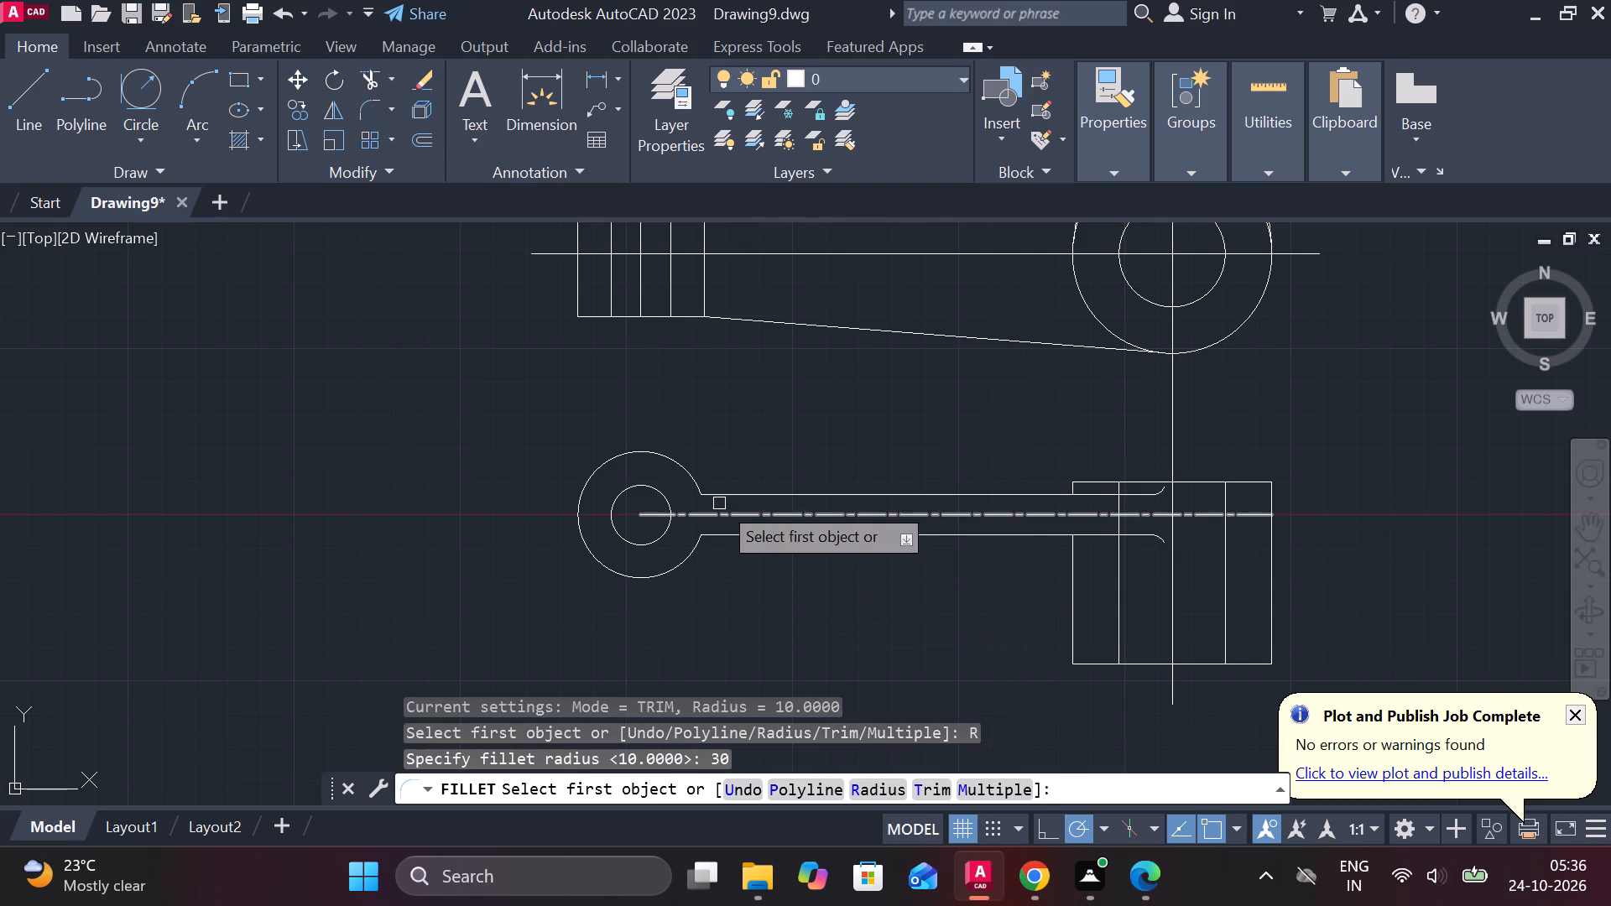
click(677, 472)
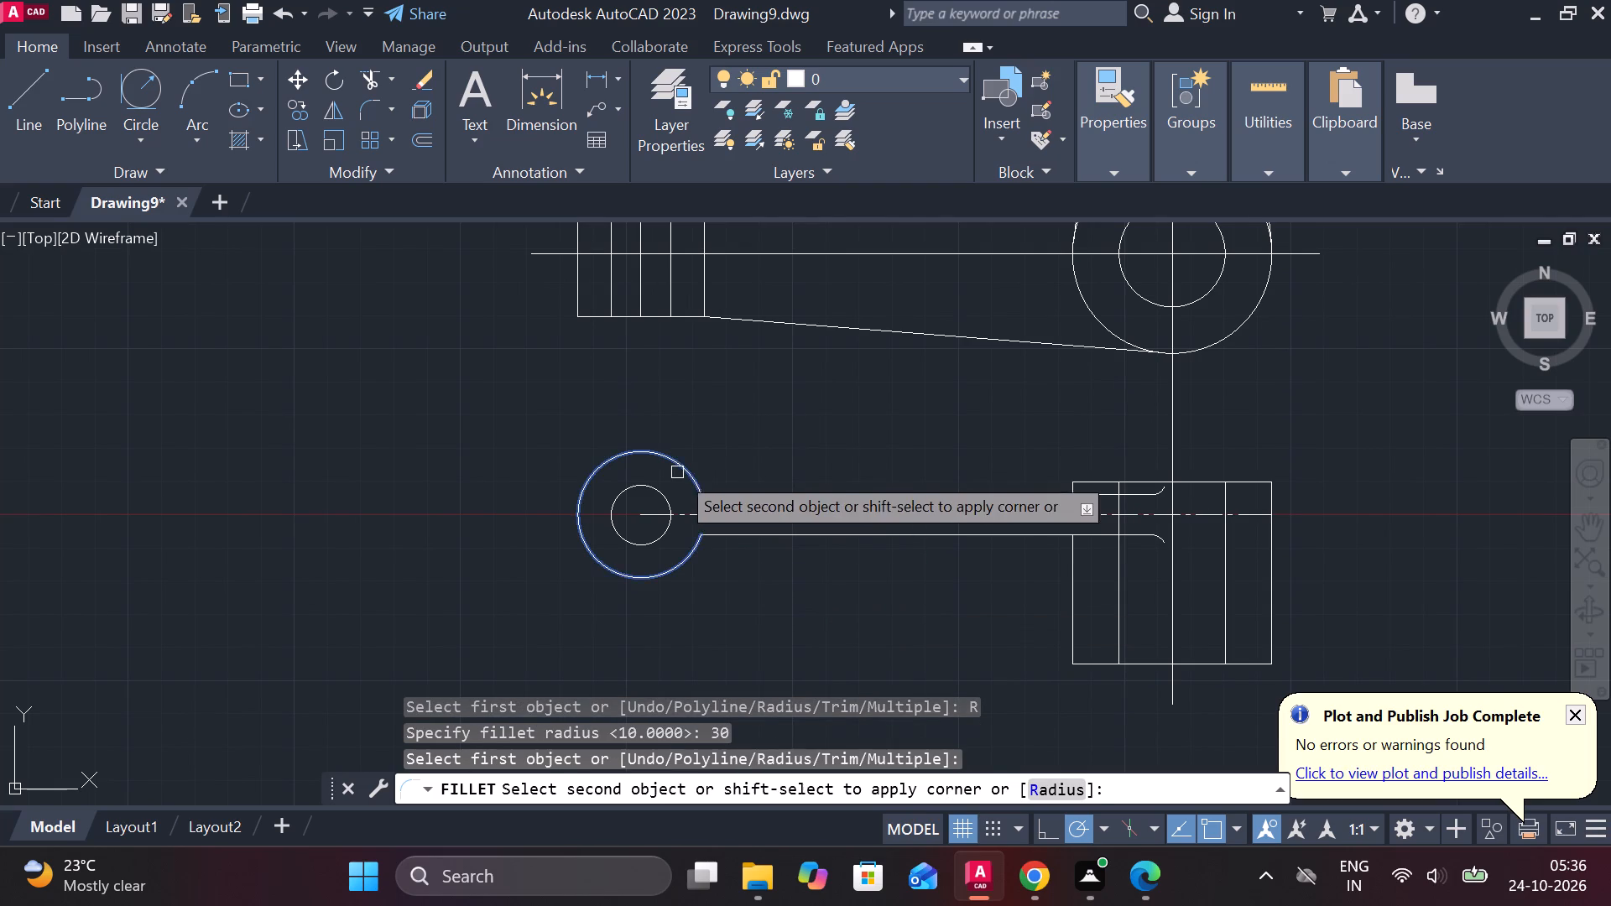
click(753, 497)
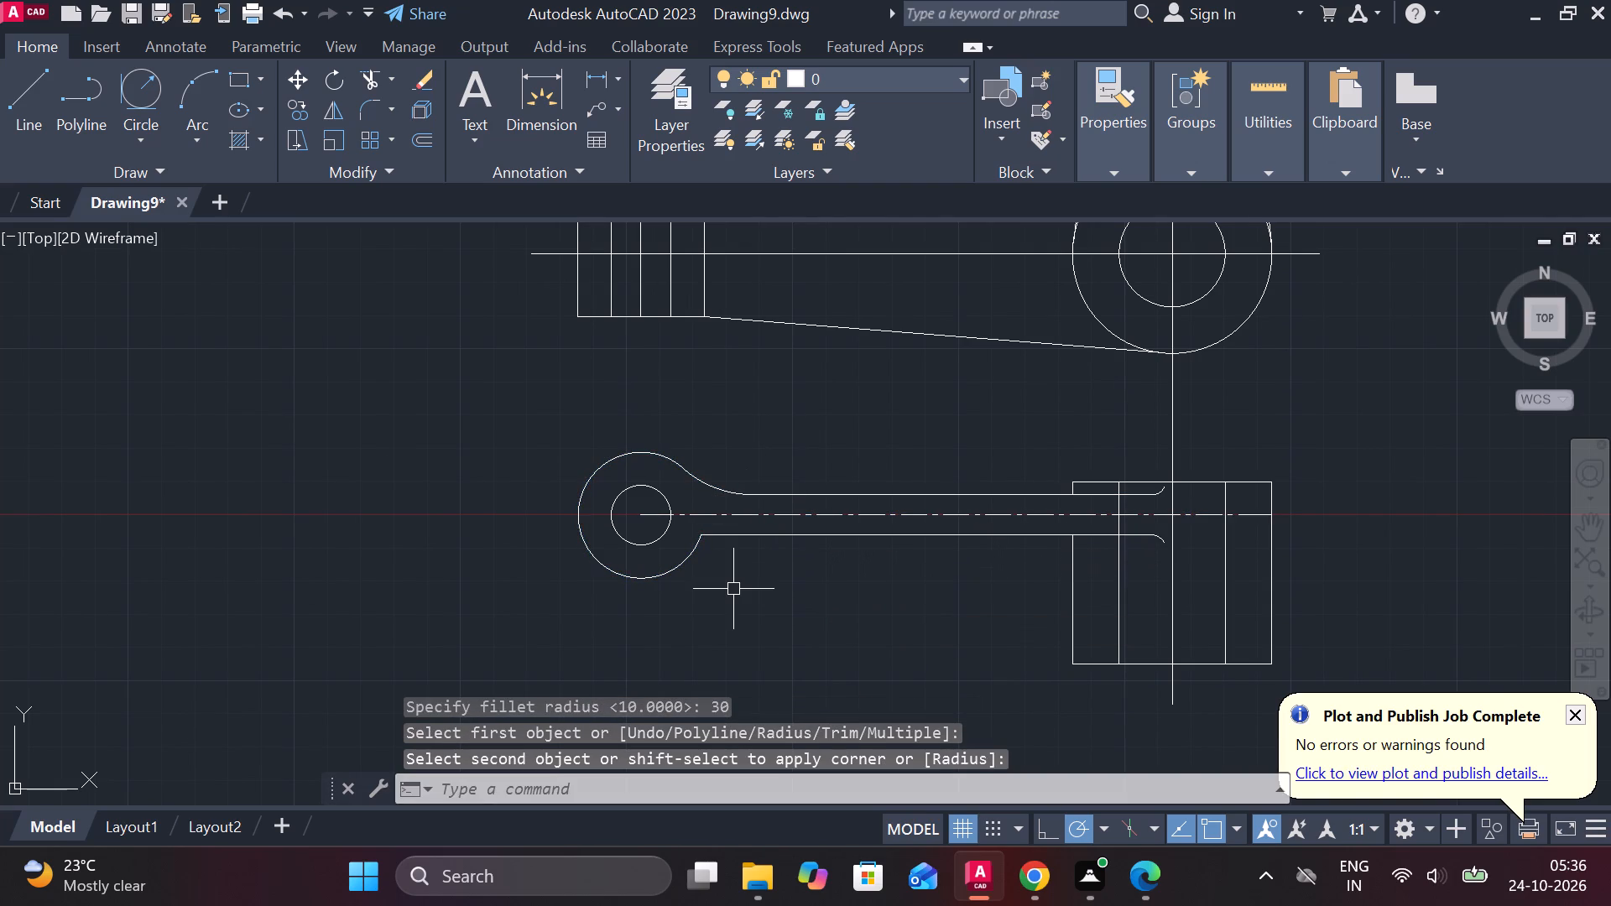
key(space)
click(672, 570)
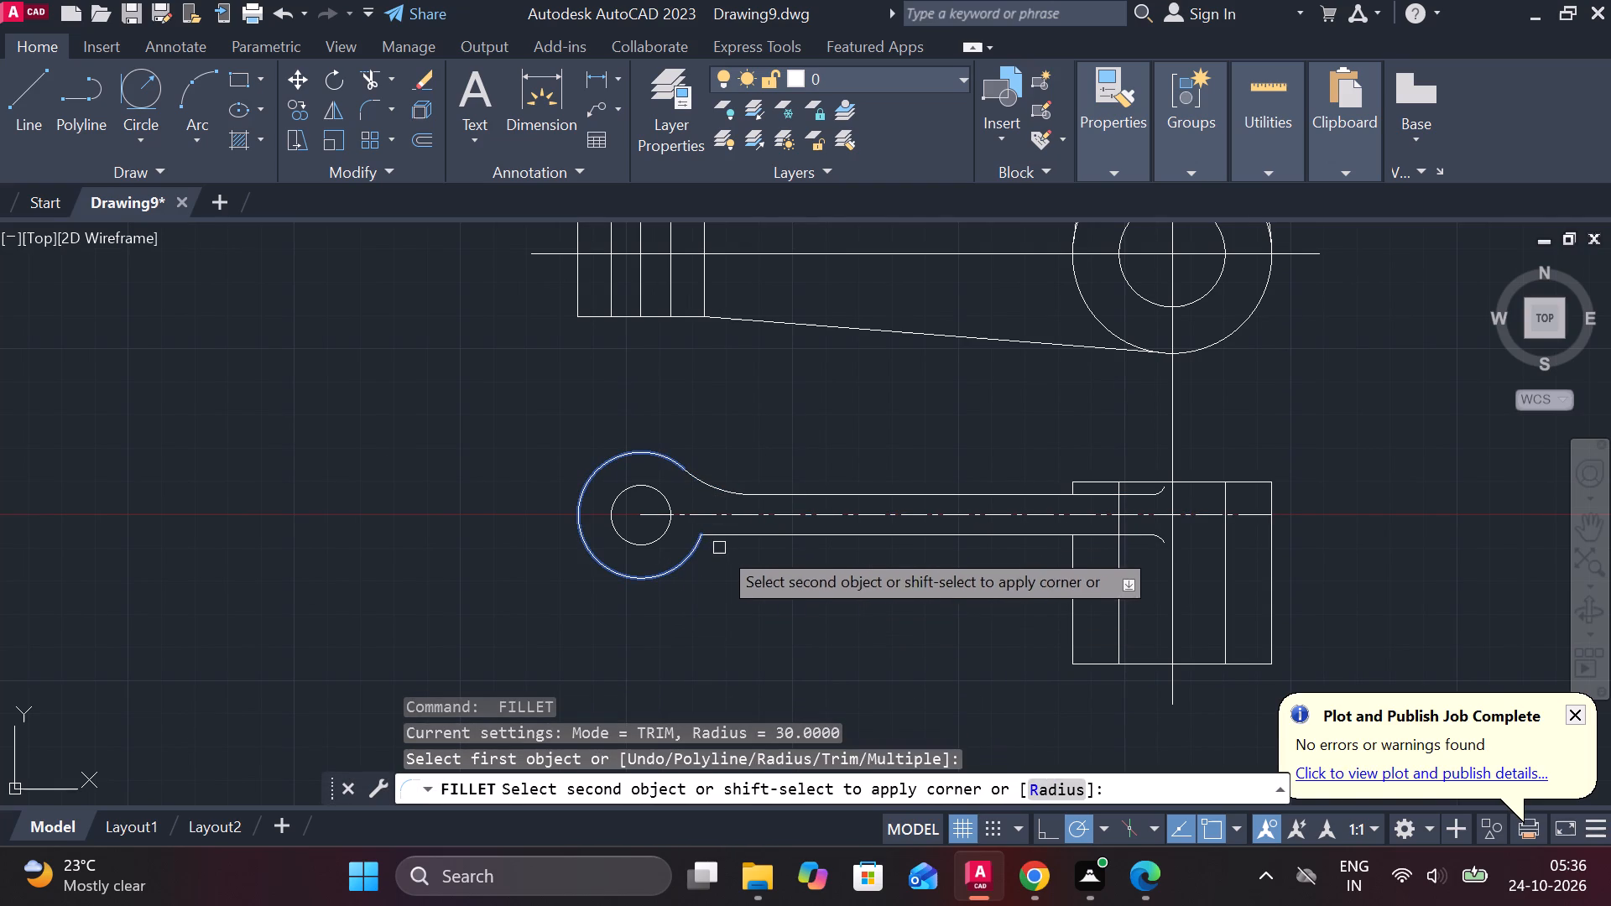
click(747, 539)
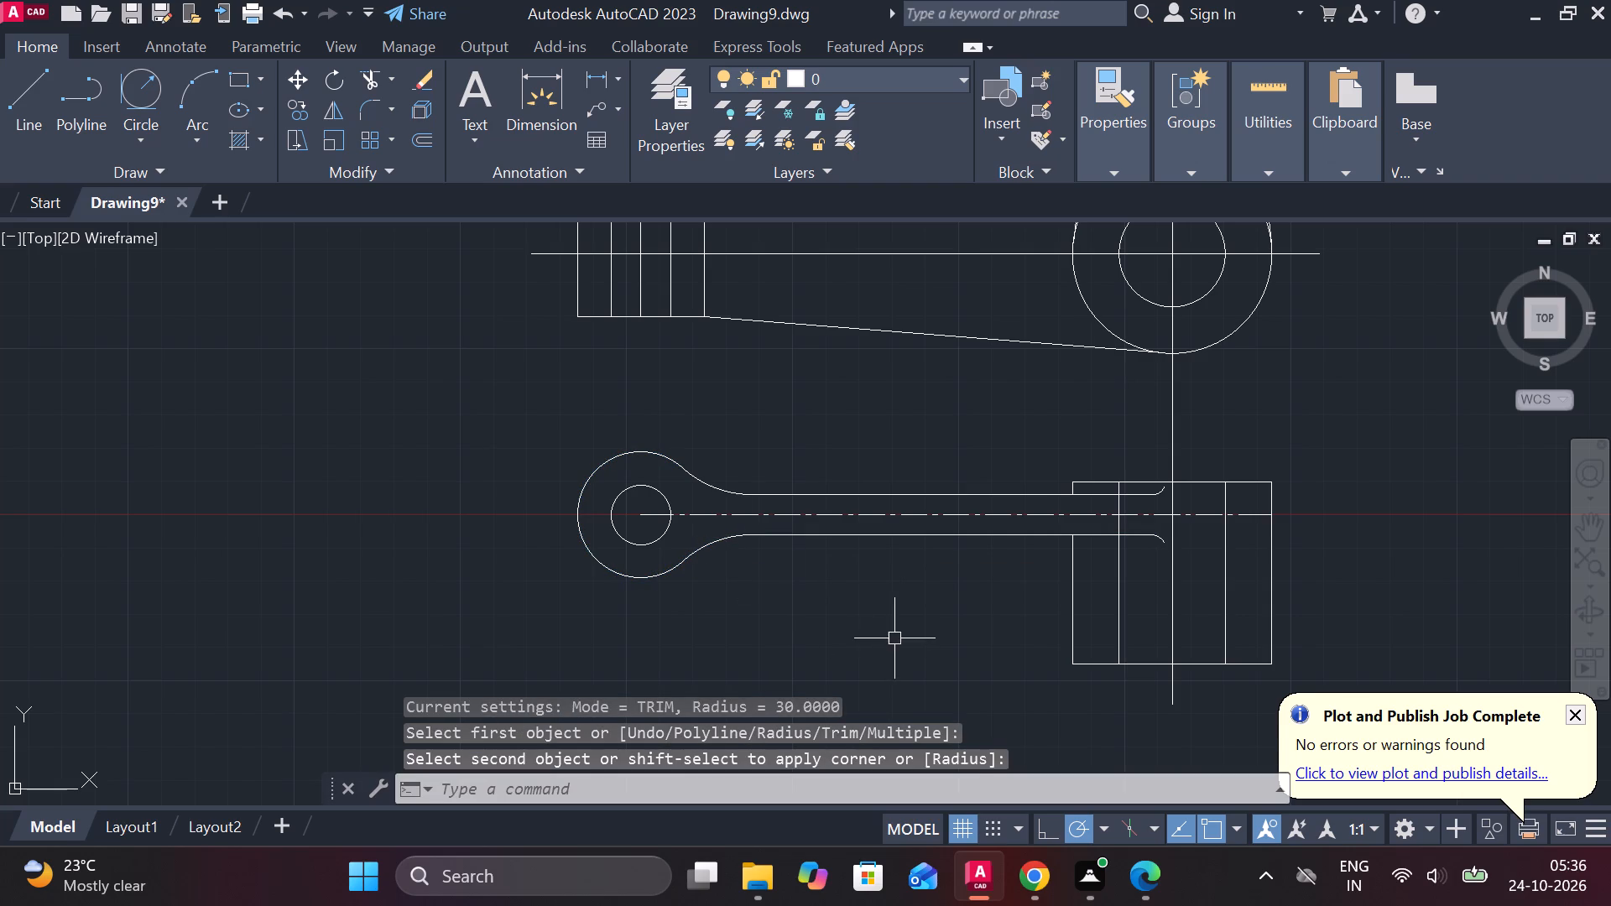
Lengthen the lower view's horizontal centre line from the boss centre to slightly beyond the outer boss circle.
middle_drag(894, 638, 920, 586)
scroll(960, 600, down, 1)
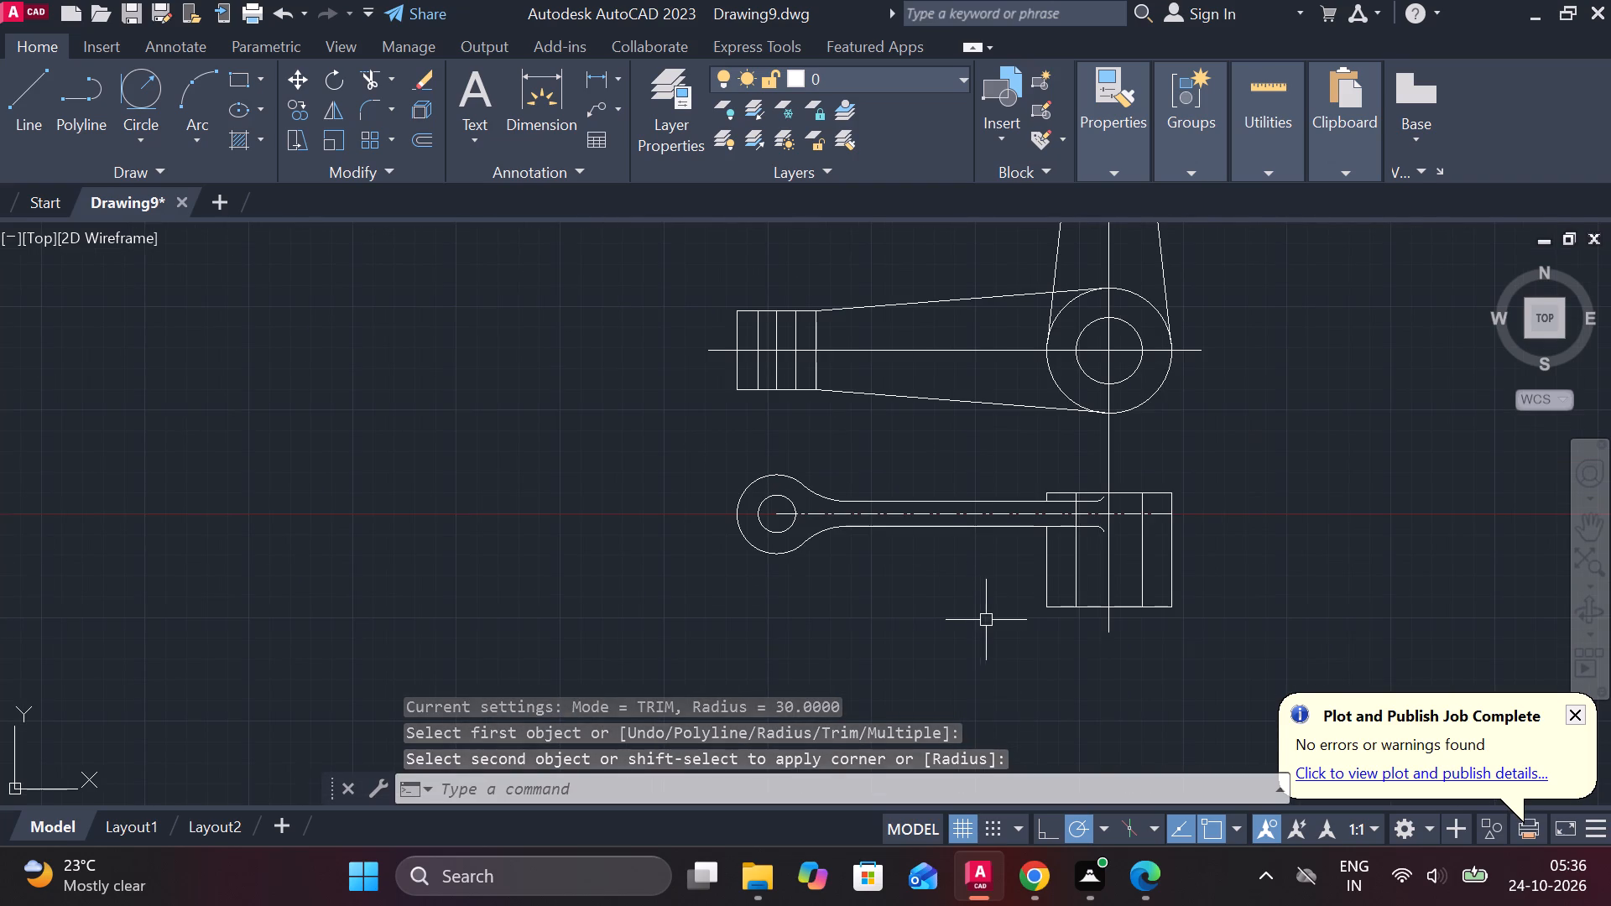
middle_drag(996, 620, 903, 673)
click(836, 407)
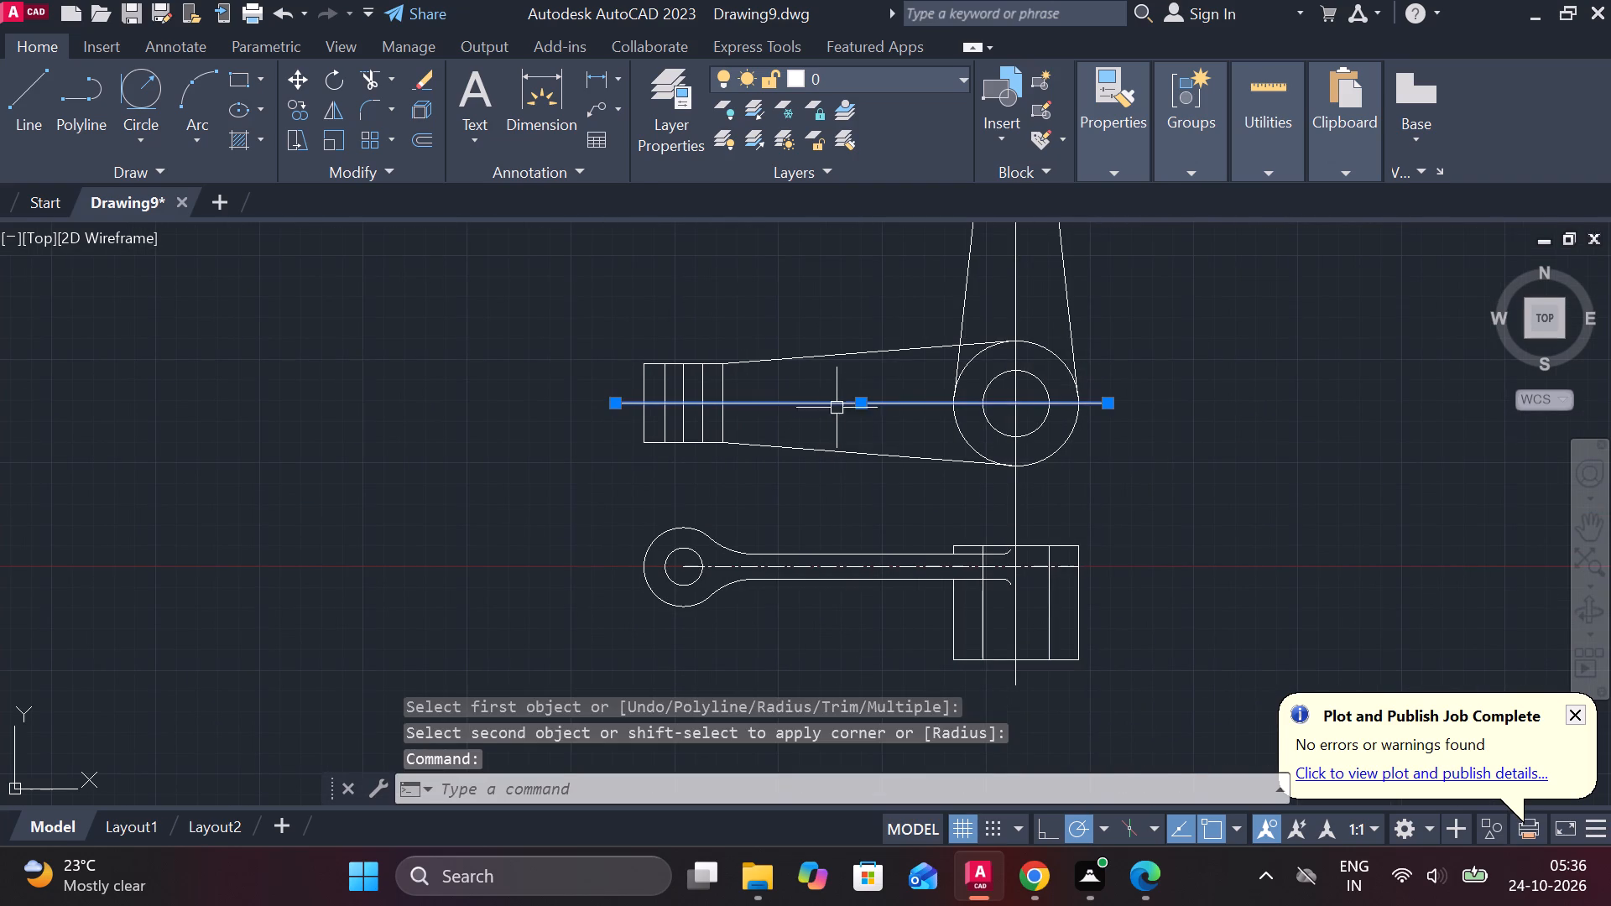
key(Escape)
click(779, 563)
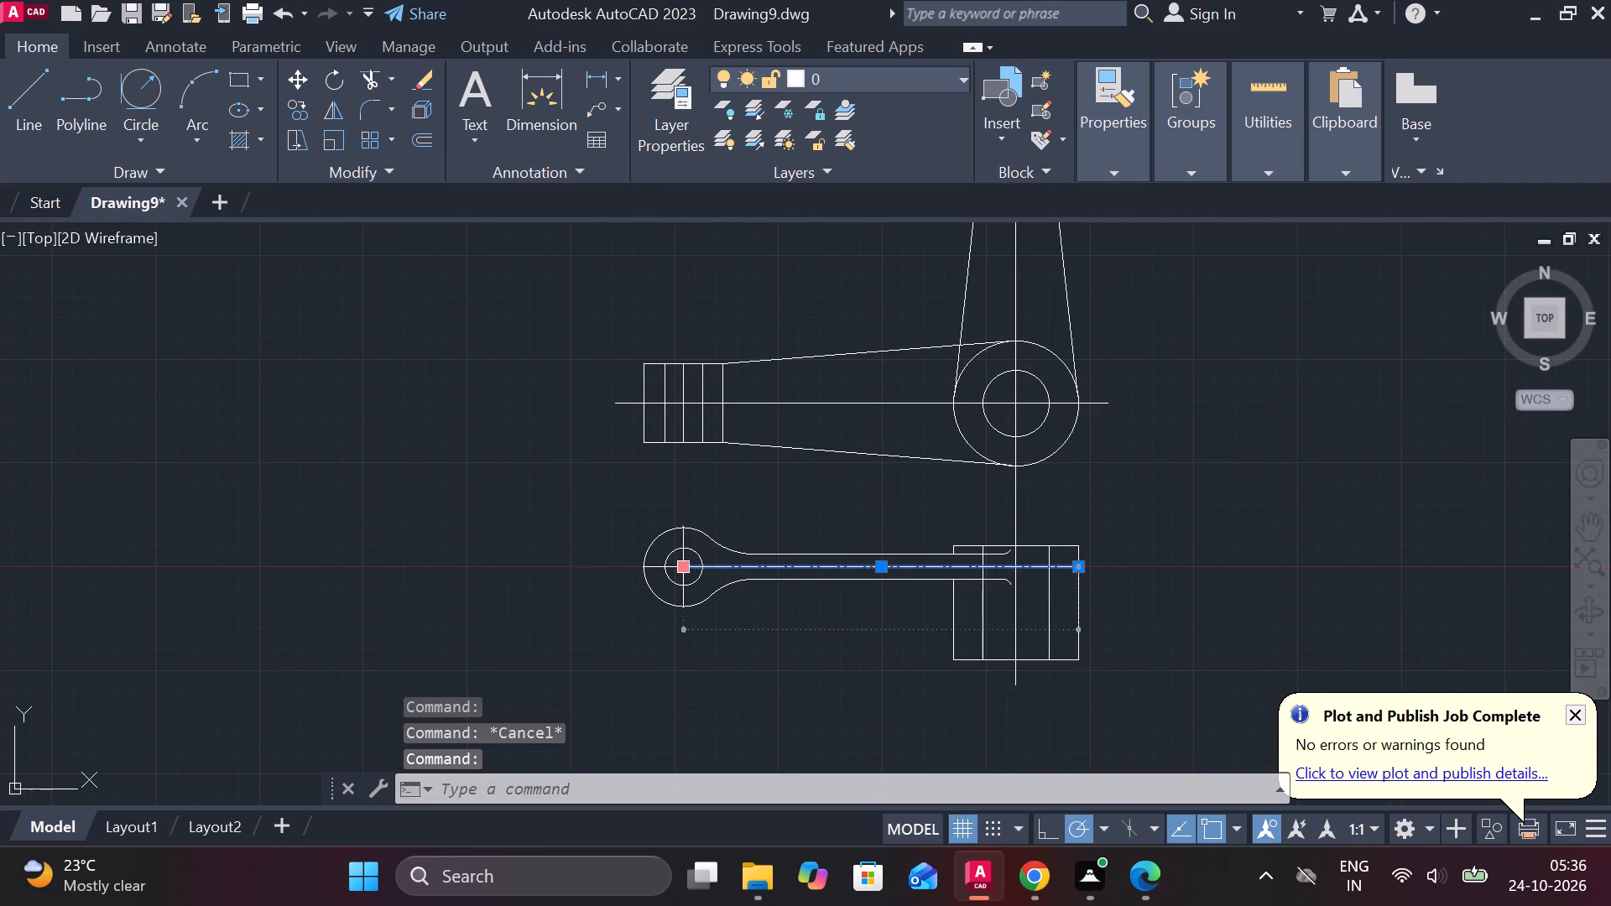
click(776, 627)
click(615, 590)
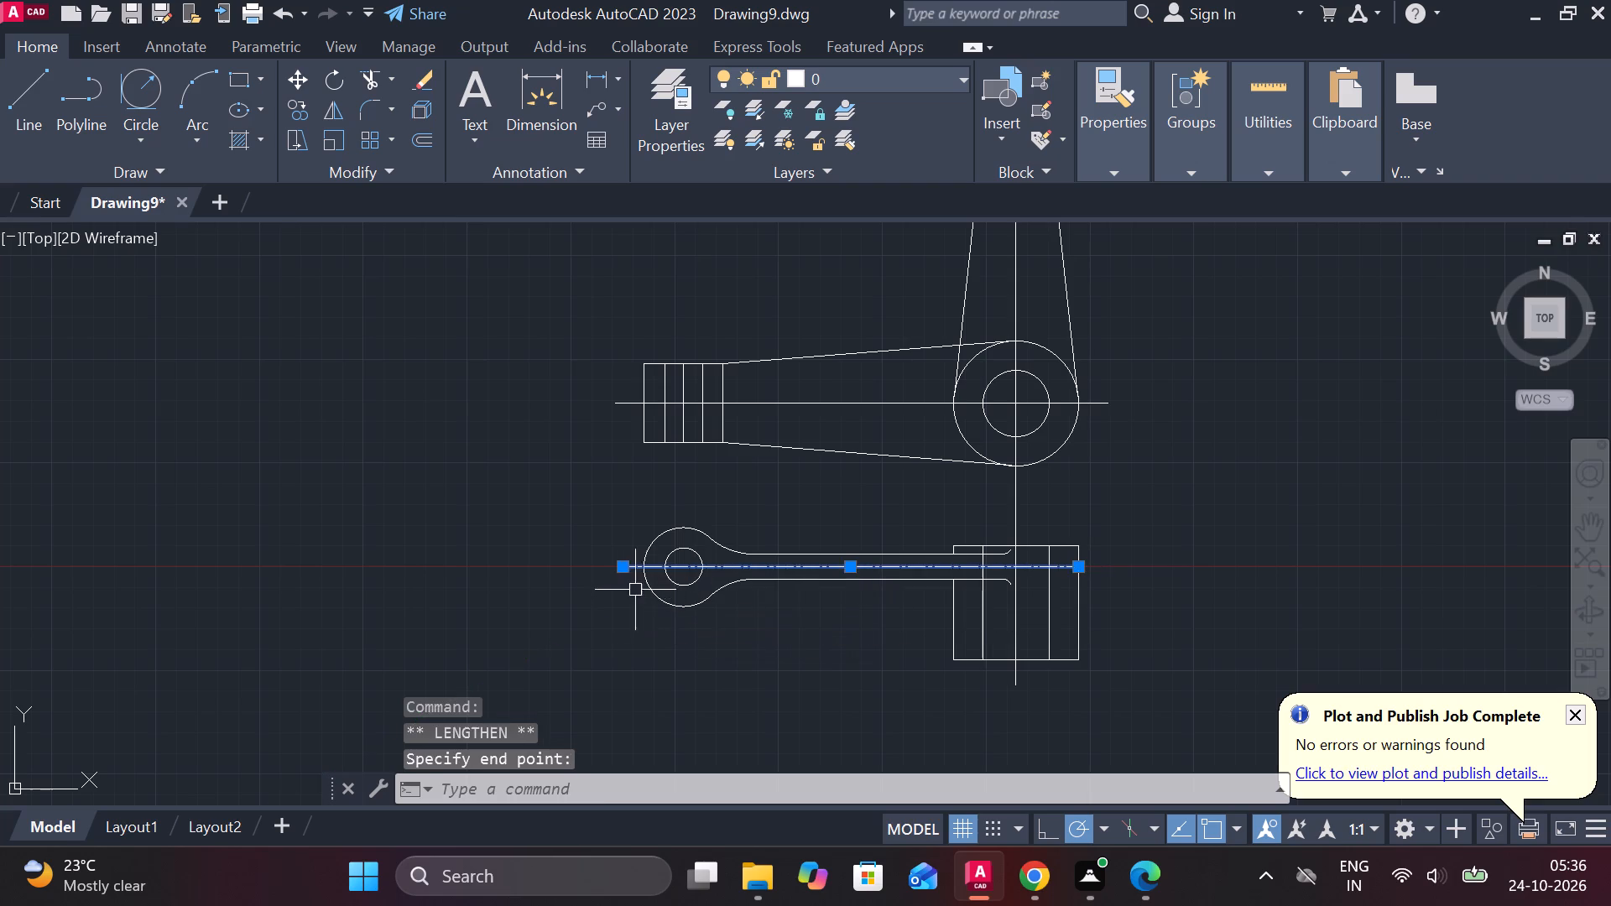
key(Escape)
Set the linetype of the upper view's horizontal and vertical axis lines through the large boss to CENTER.
click(851, 409)
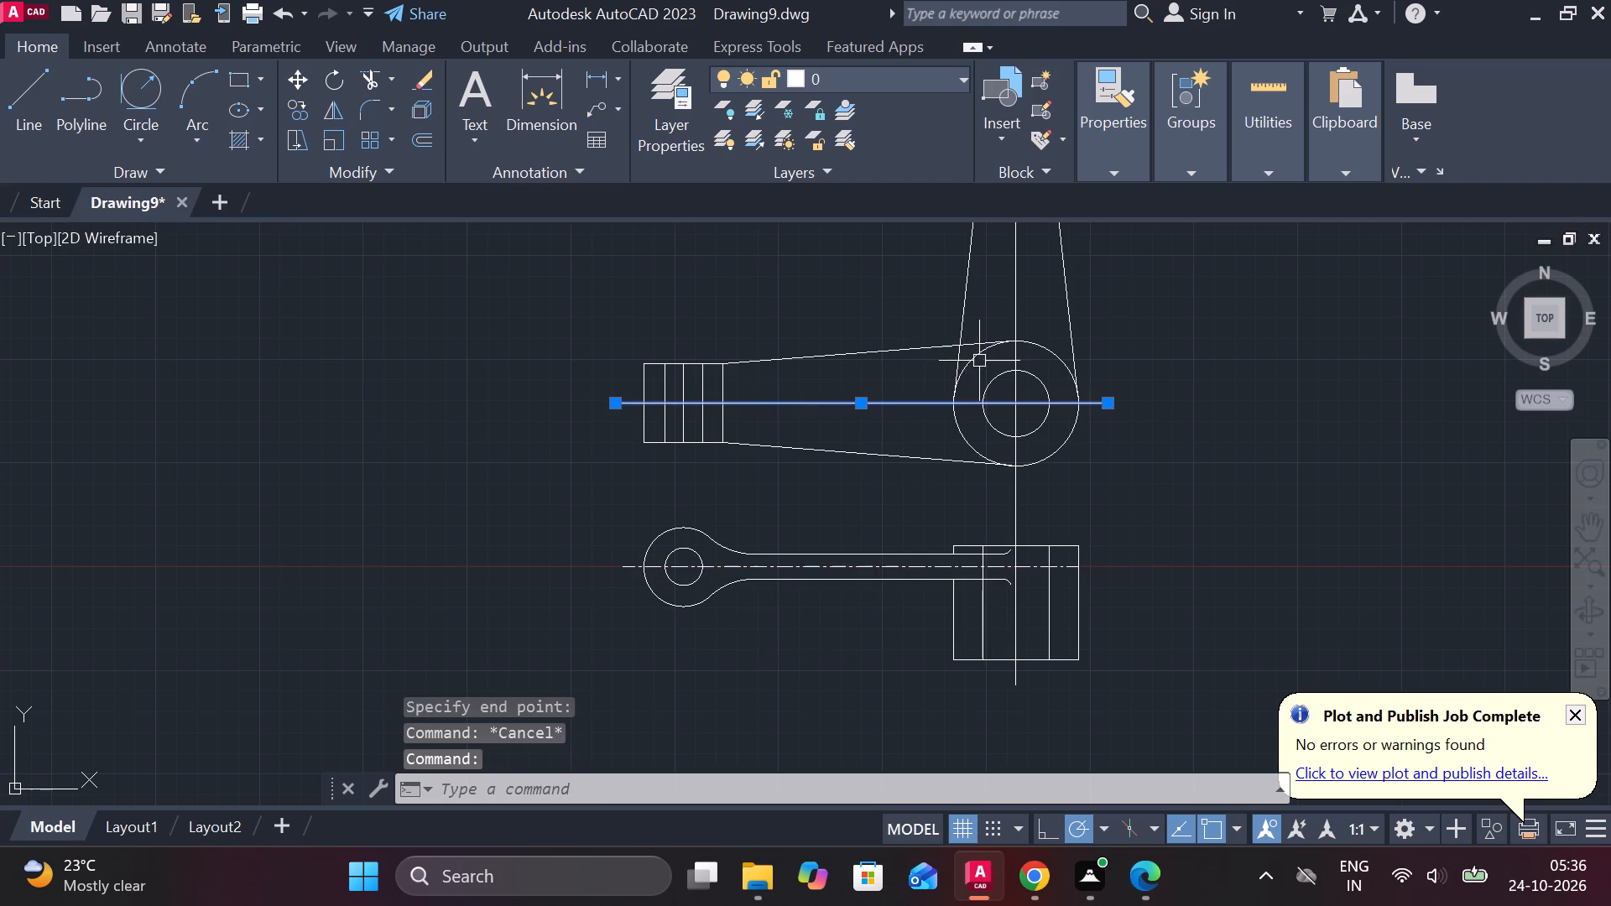
click(1020, 299)
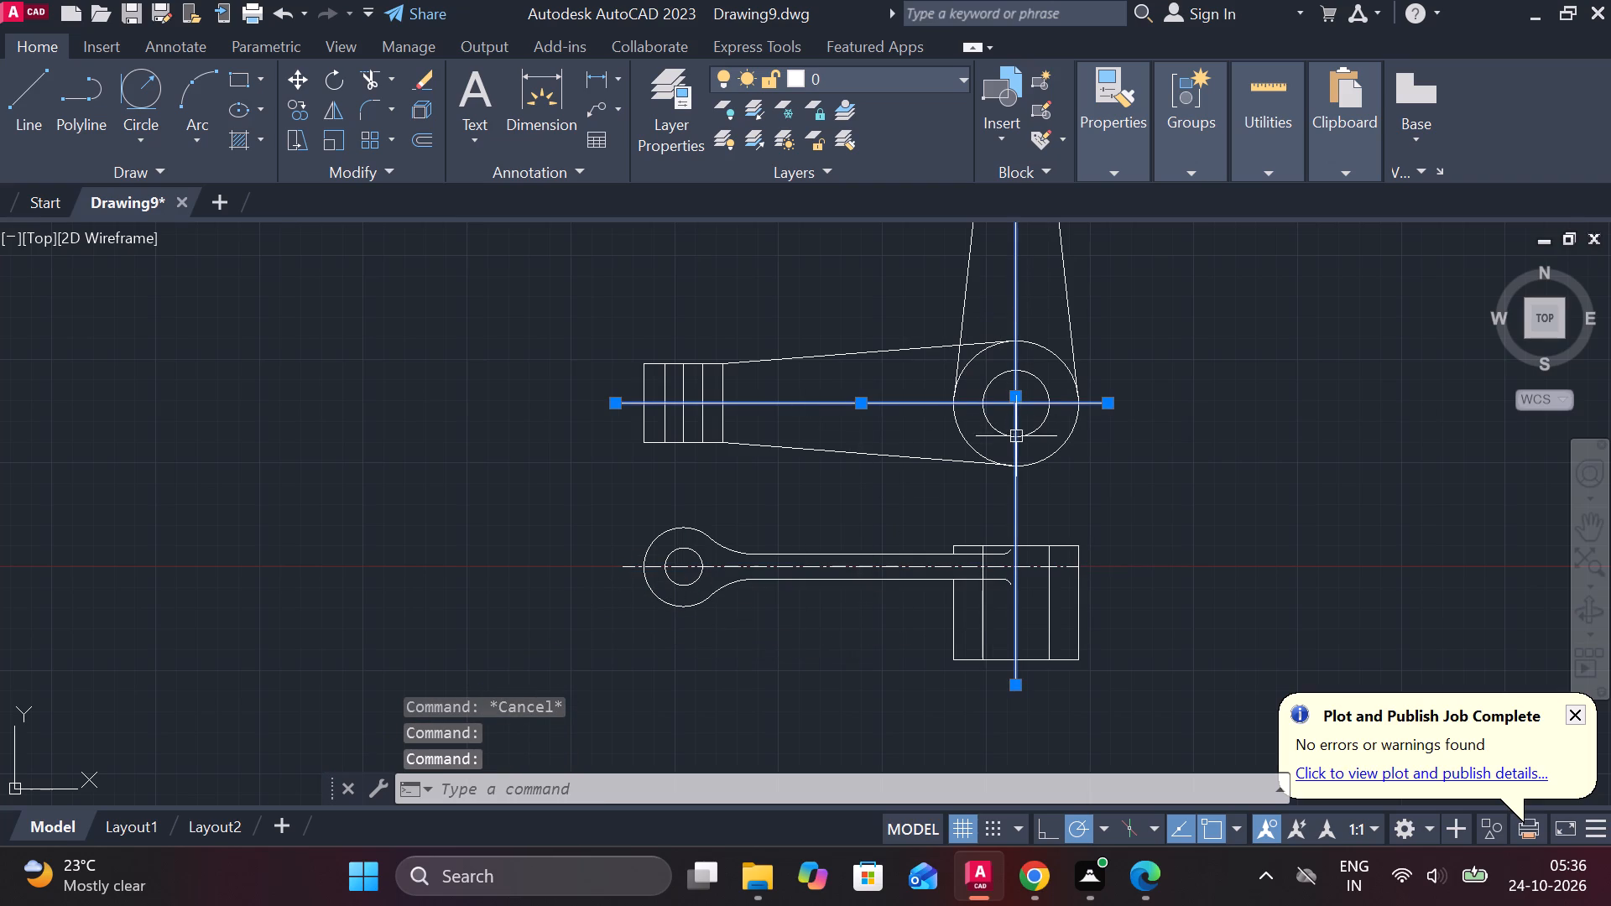
click(1113, 162)
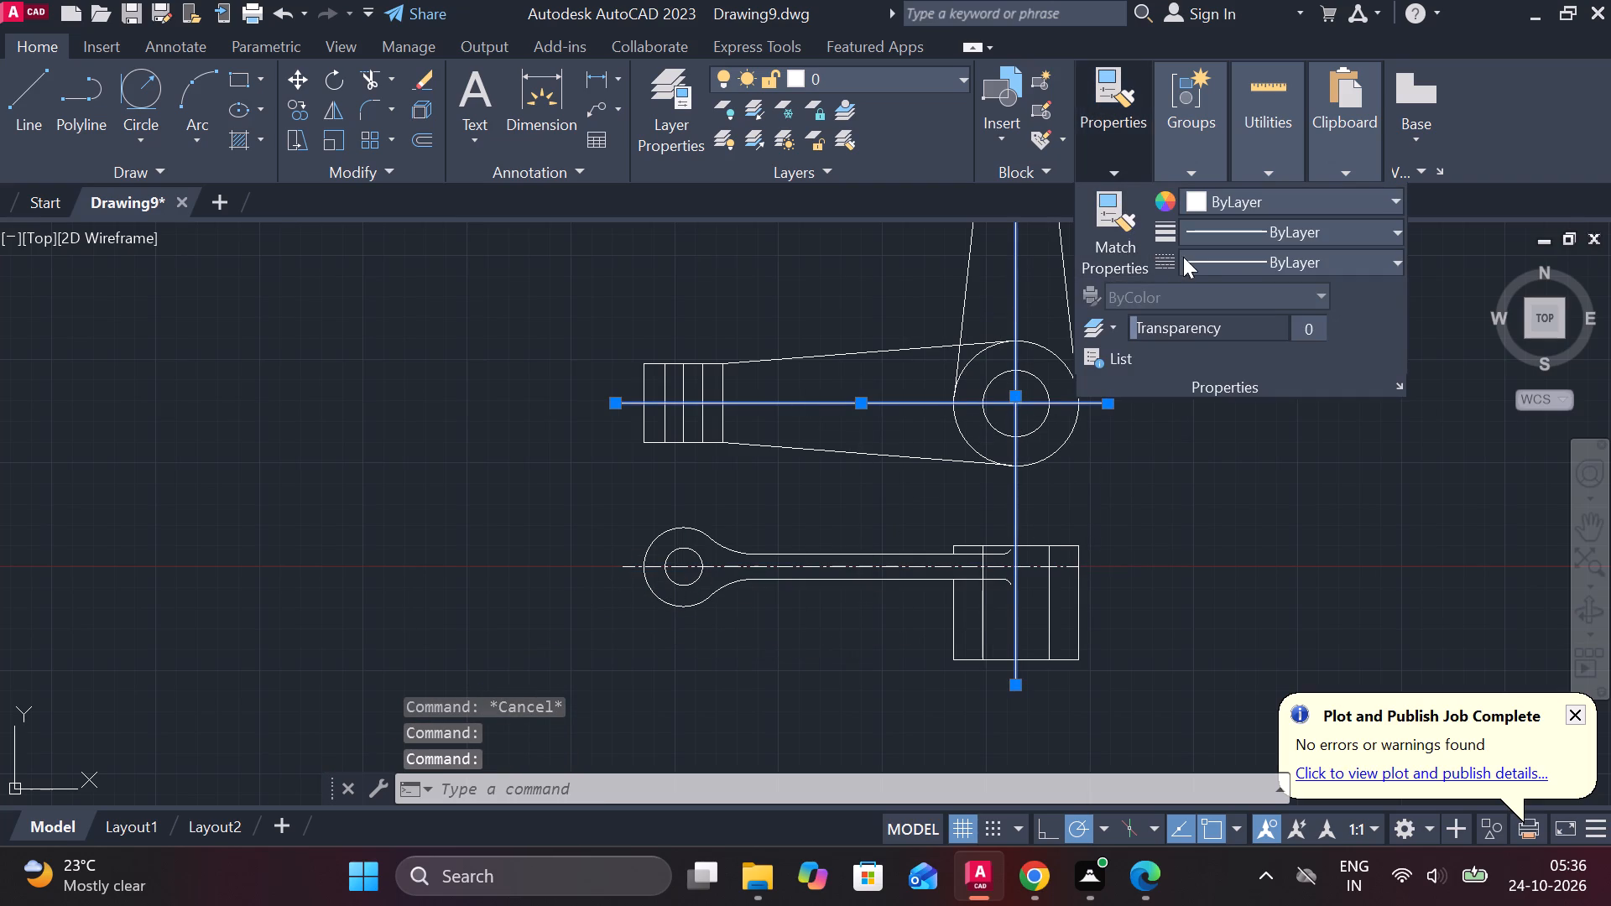
click(1211, 257)
click(1217, 339)
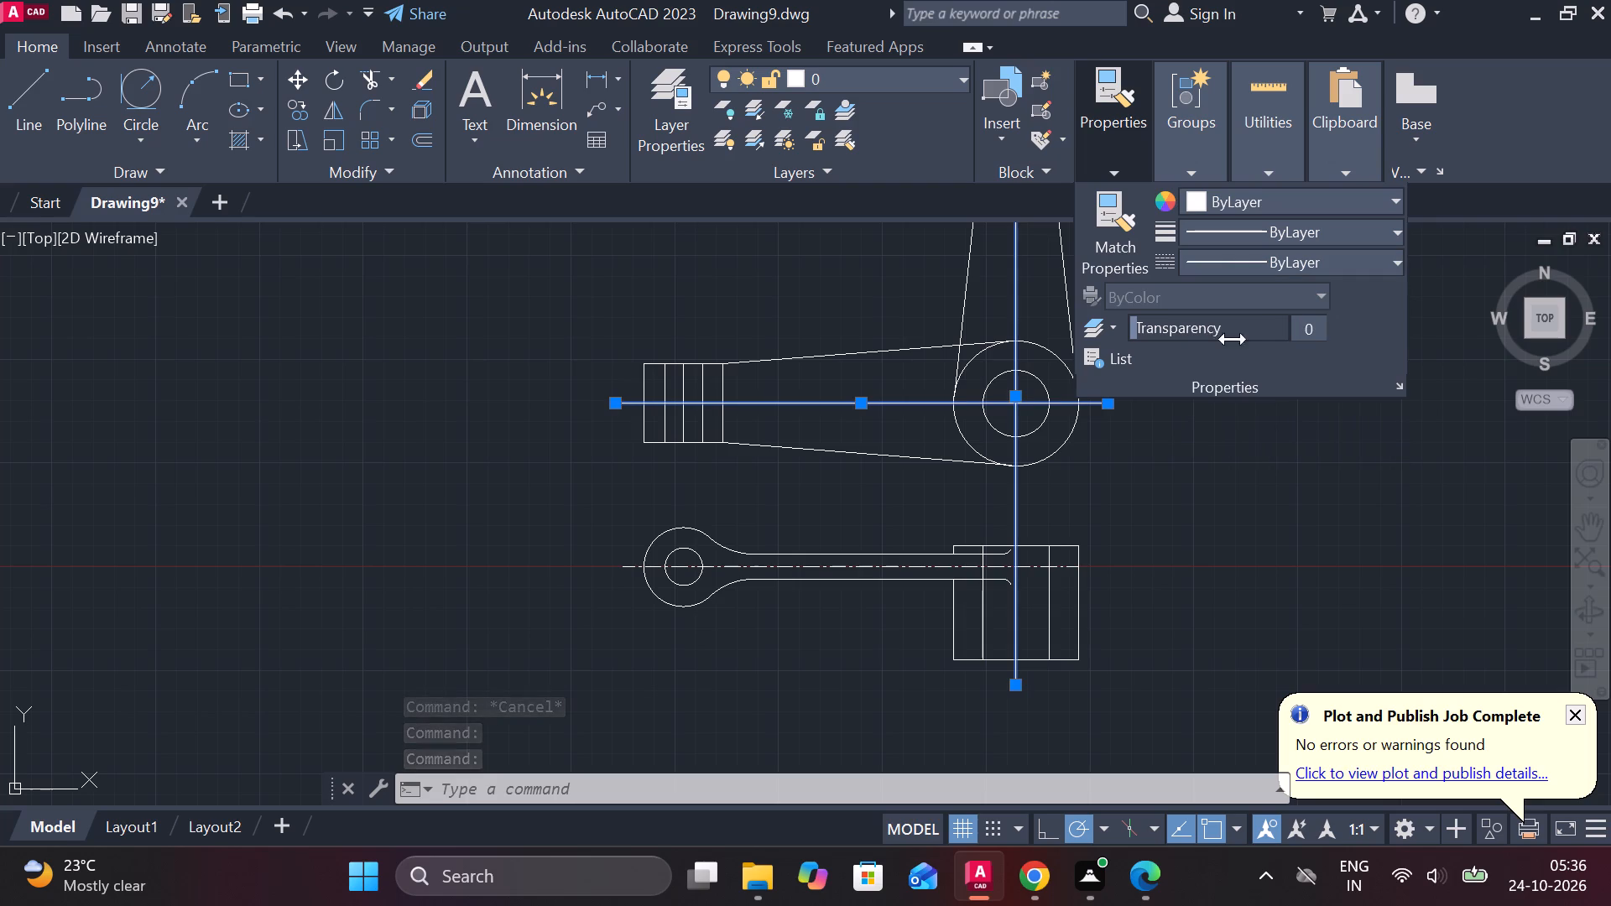
click(1242, 262)
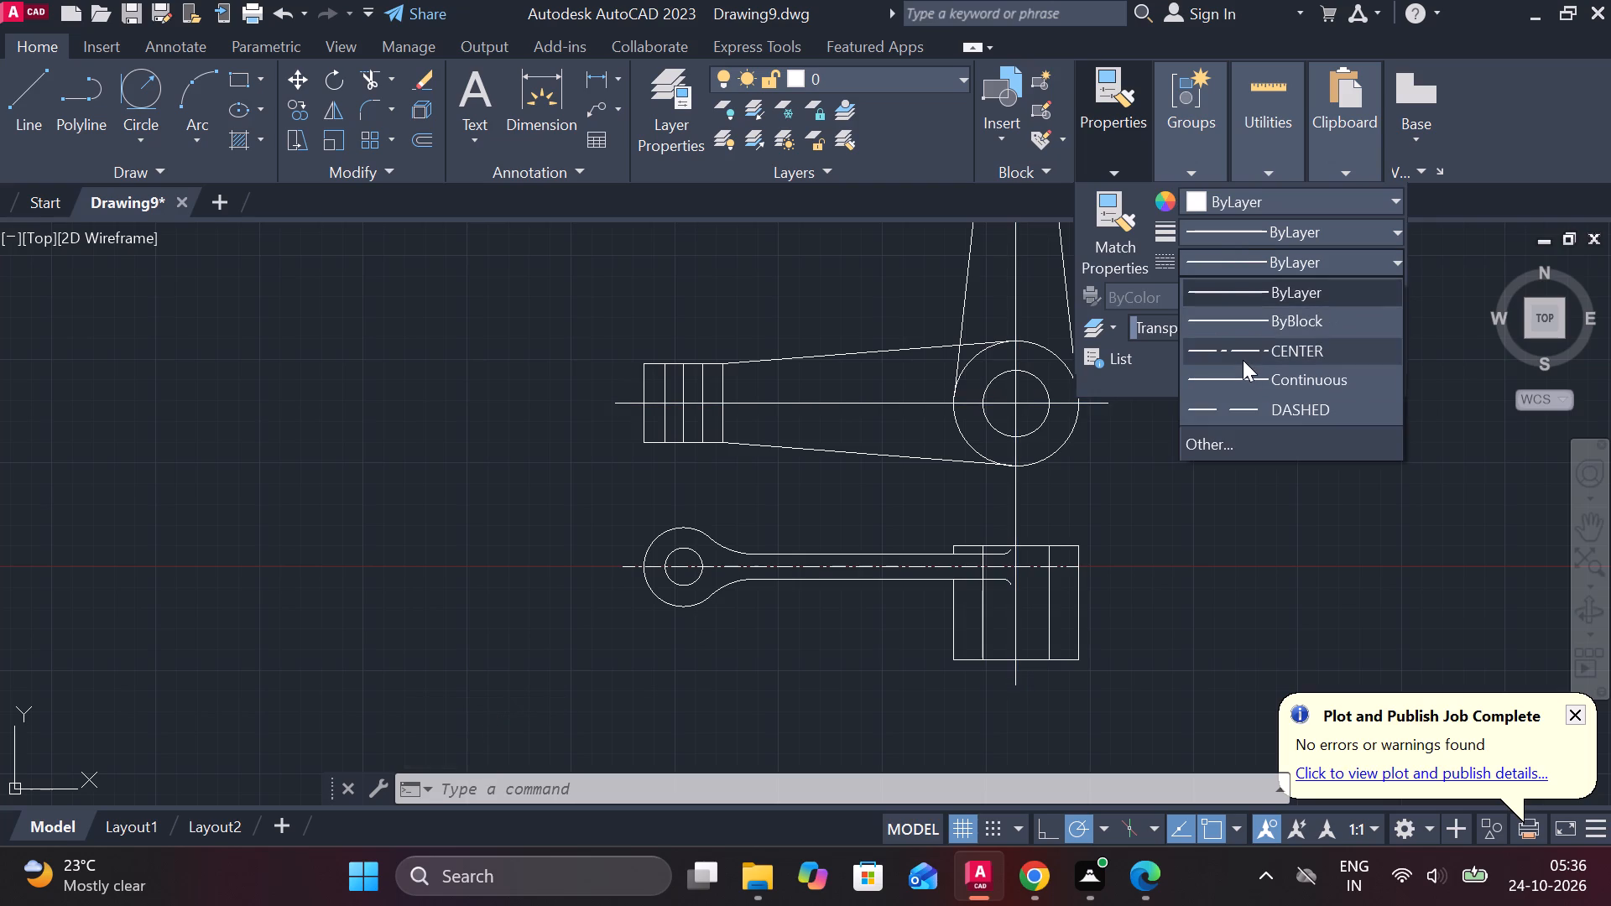
Set the selected horizontal and vertical axis lines through the upper view's large boss to the CENTER linetype.
click(1243, 360)
key(Escape)
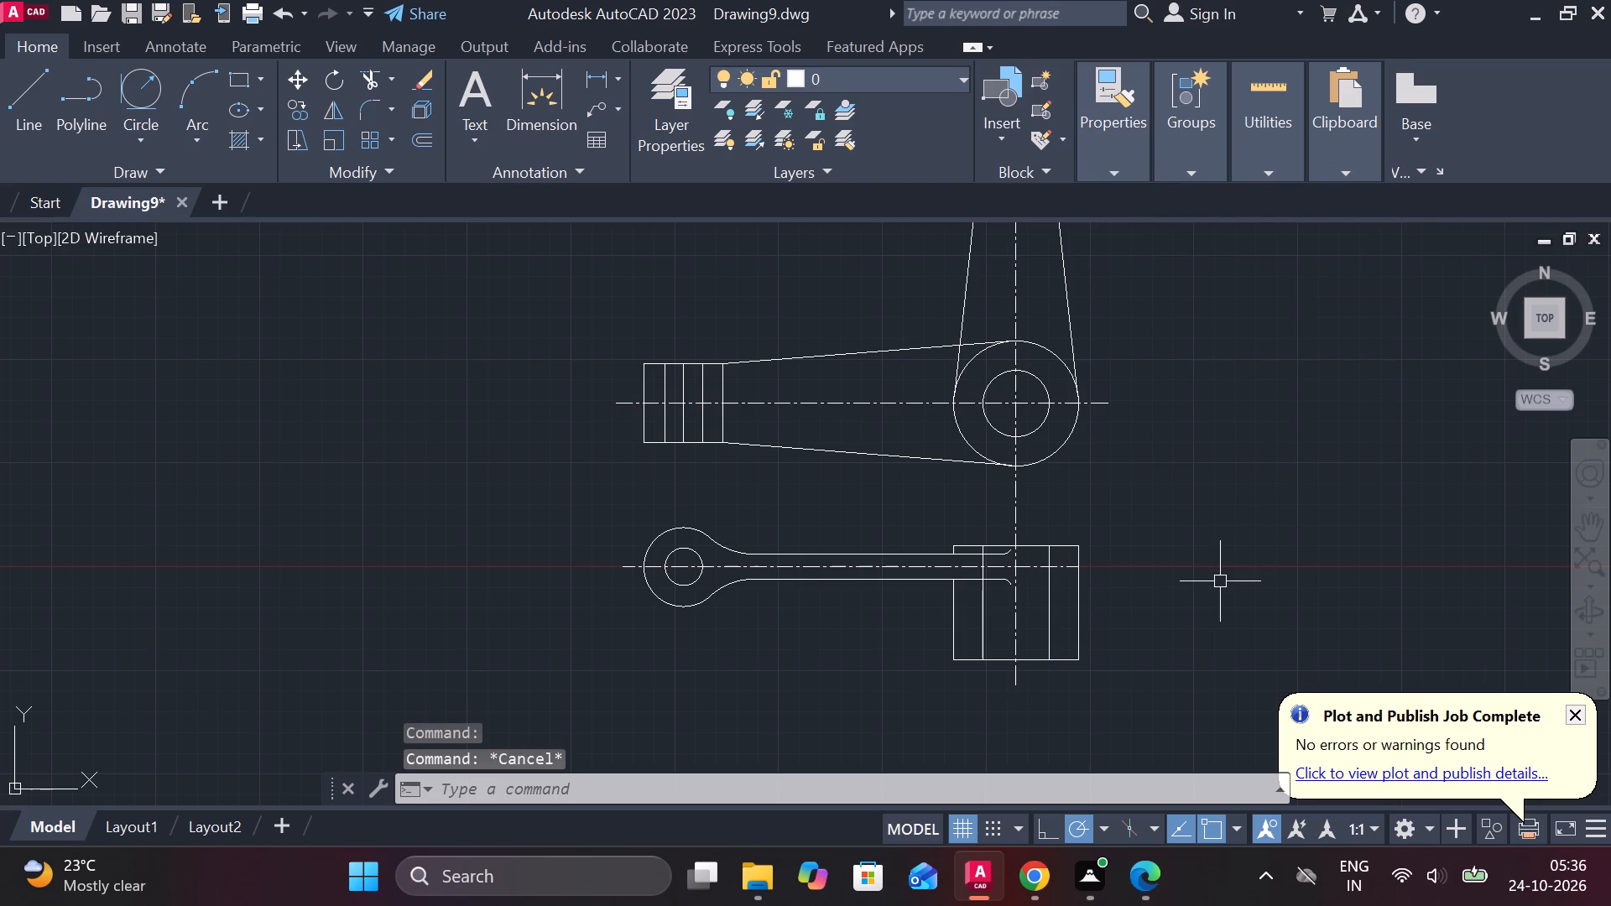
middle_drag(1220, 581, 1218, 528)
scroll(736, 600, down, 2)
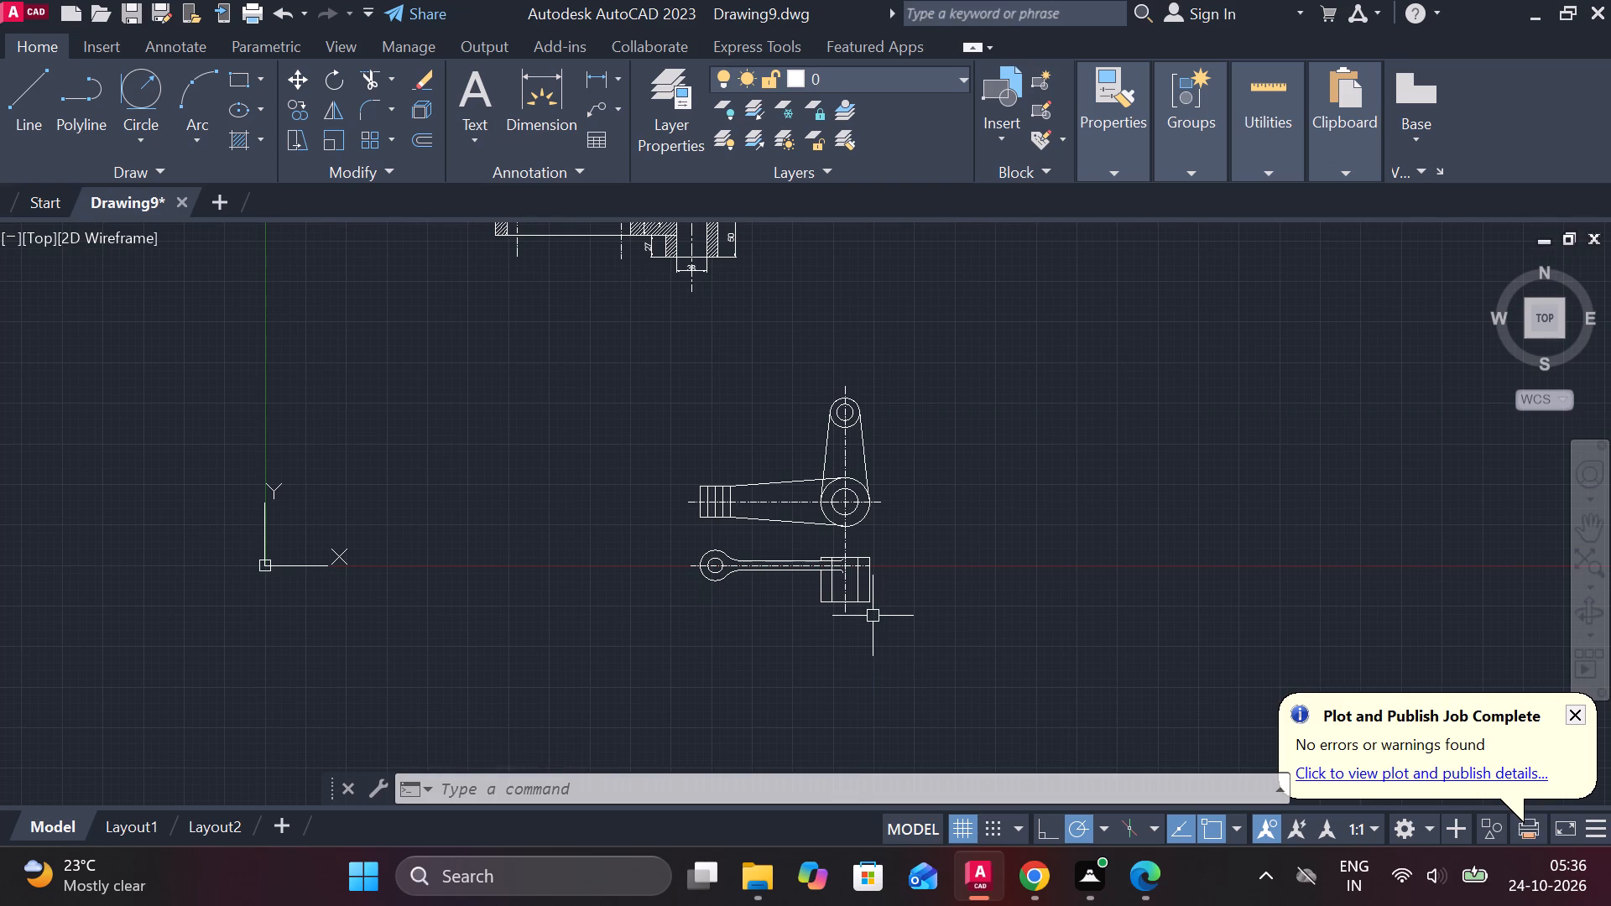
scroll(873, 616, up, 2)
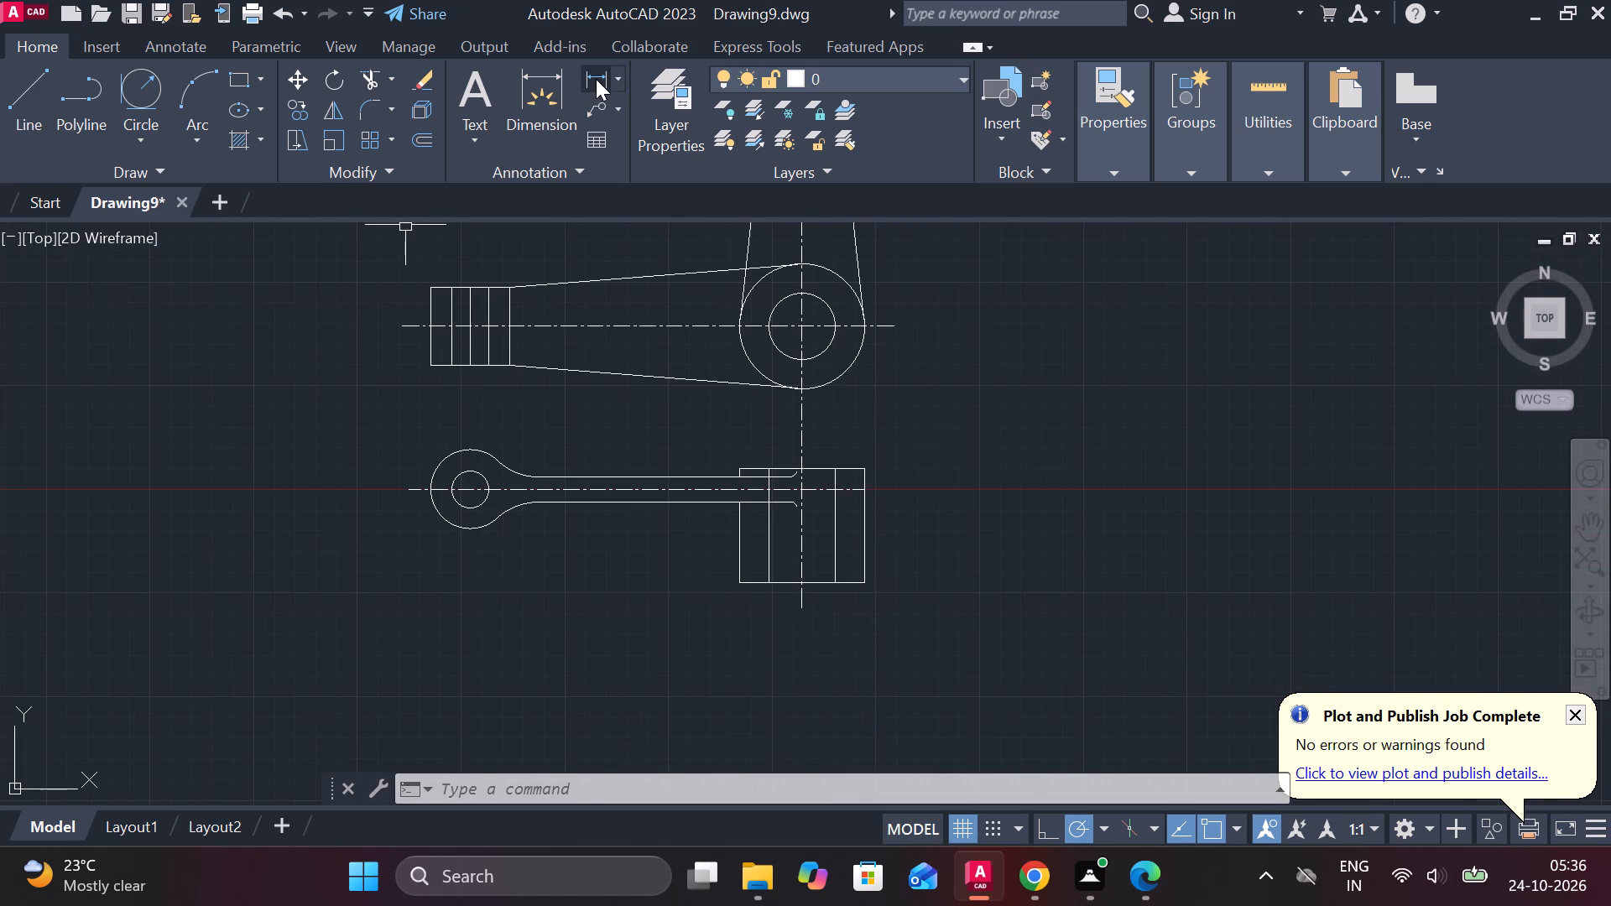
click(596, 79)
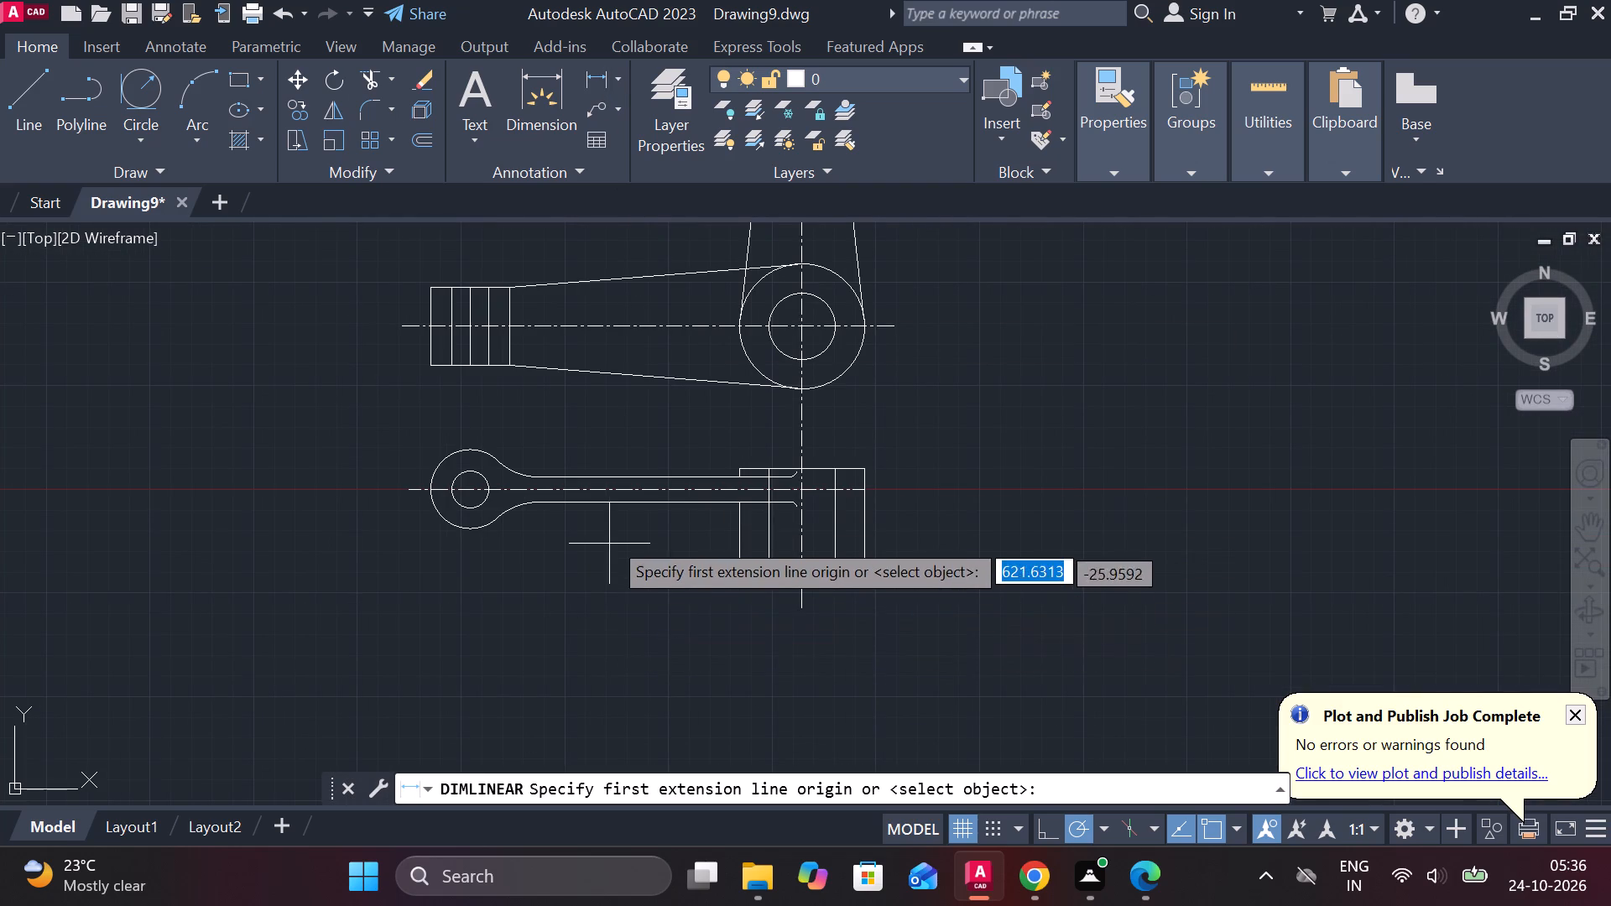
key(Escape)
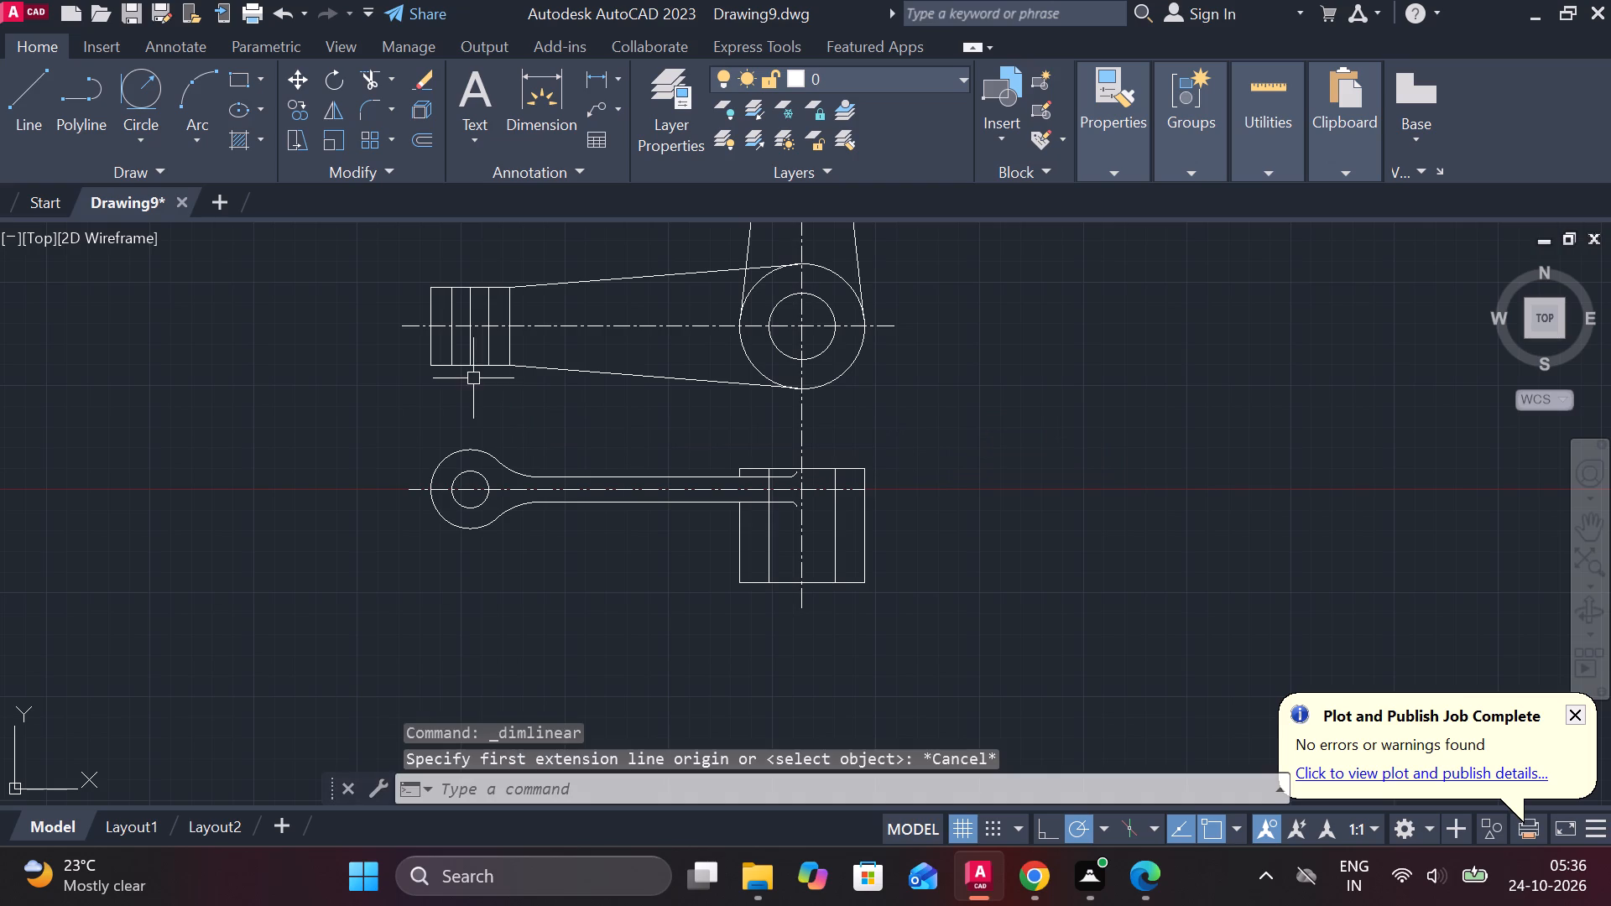
Lengthen the square end's middle vertical line above the rectangle and down past the lower view's boss, about 164 long overall.
middle_drag(476, 389, 555, 414)
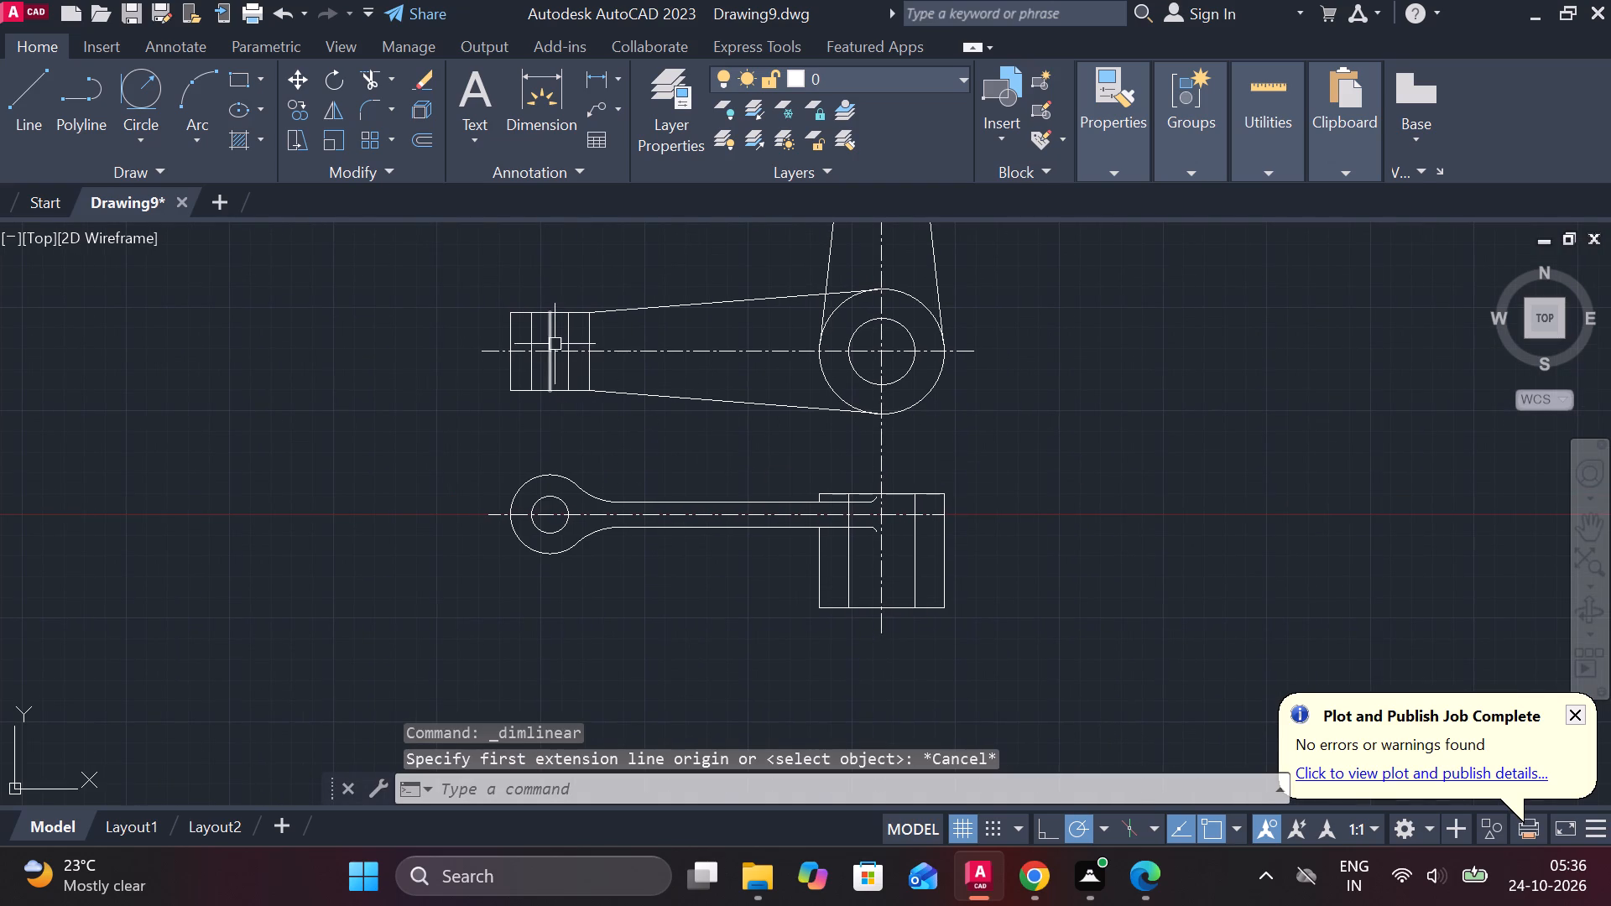
click(554, 333)
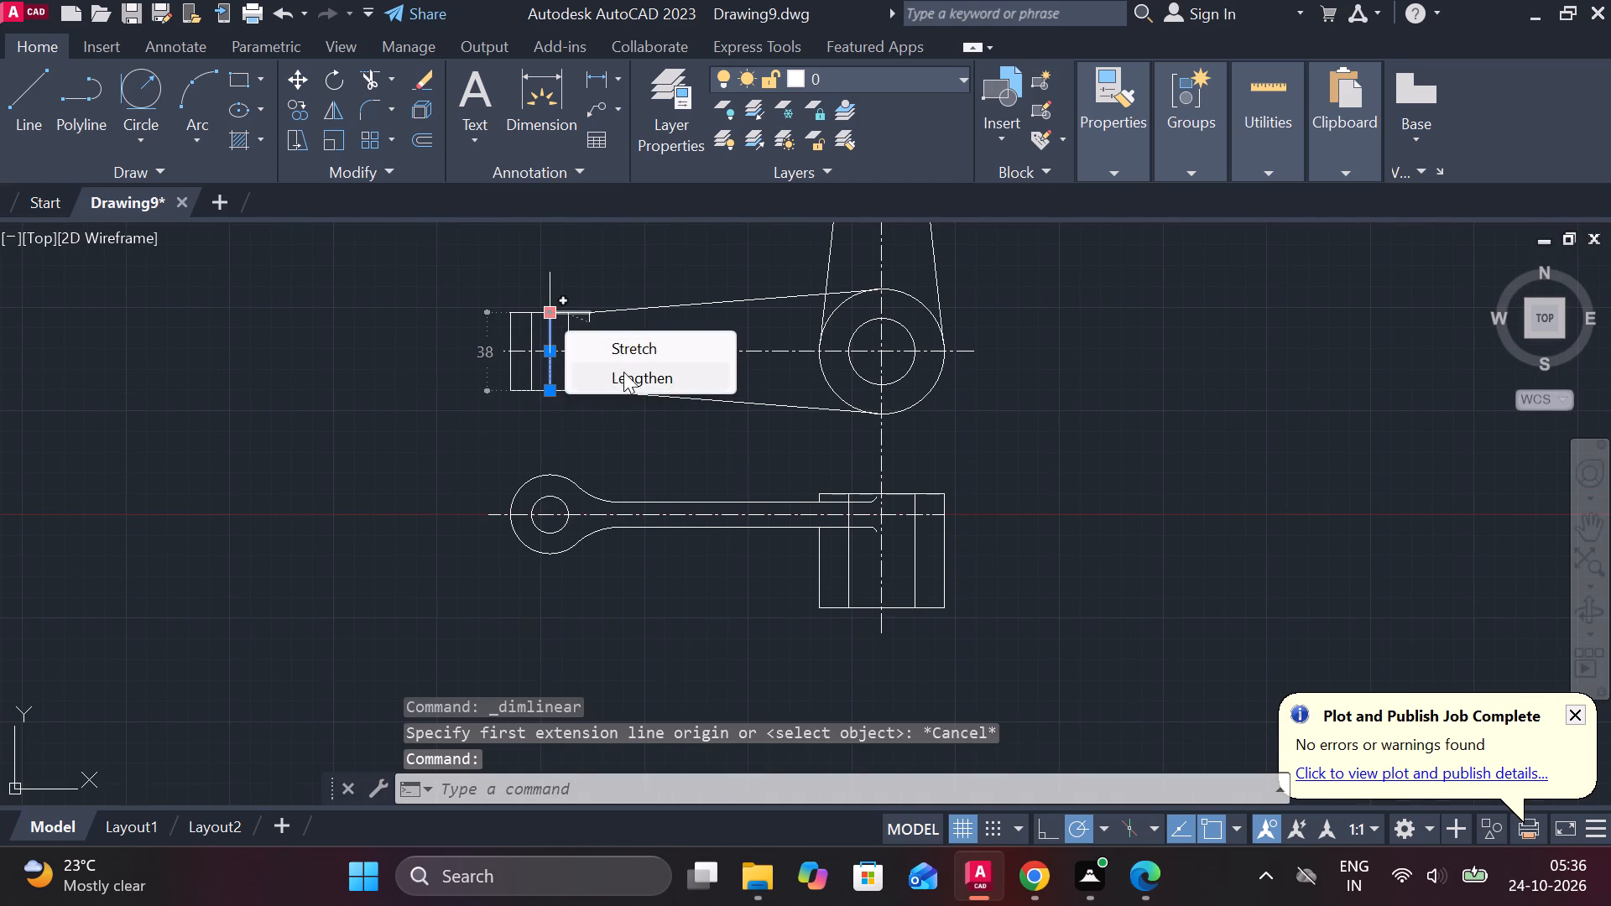
click(627, 372)
click(601, 273)
key(Escape)
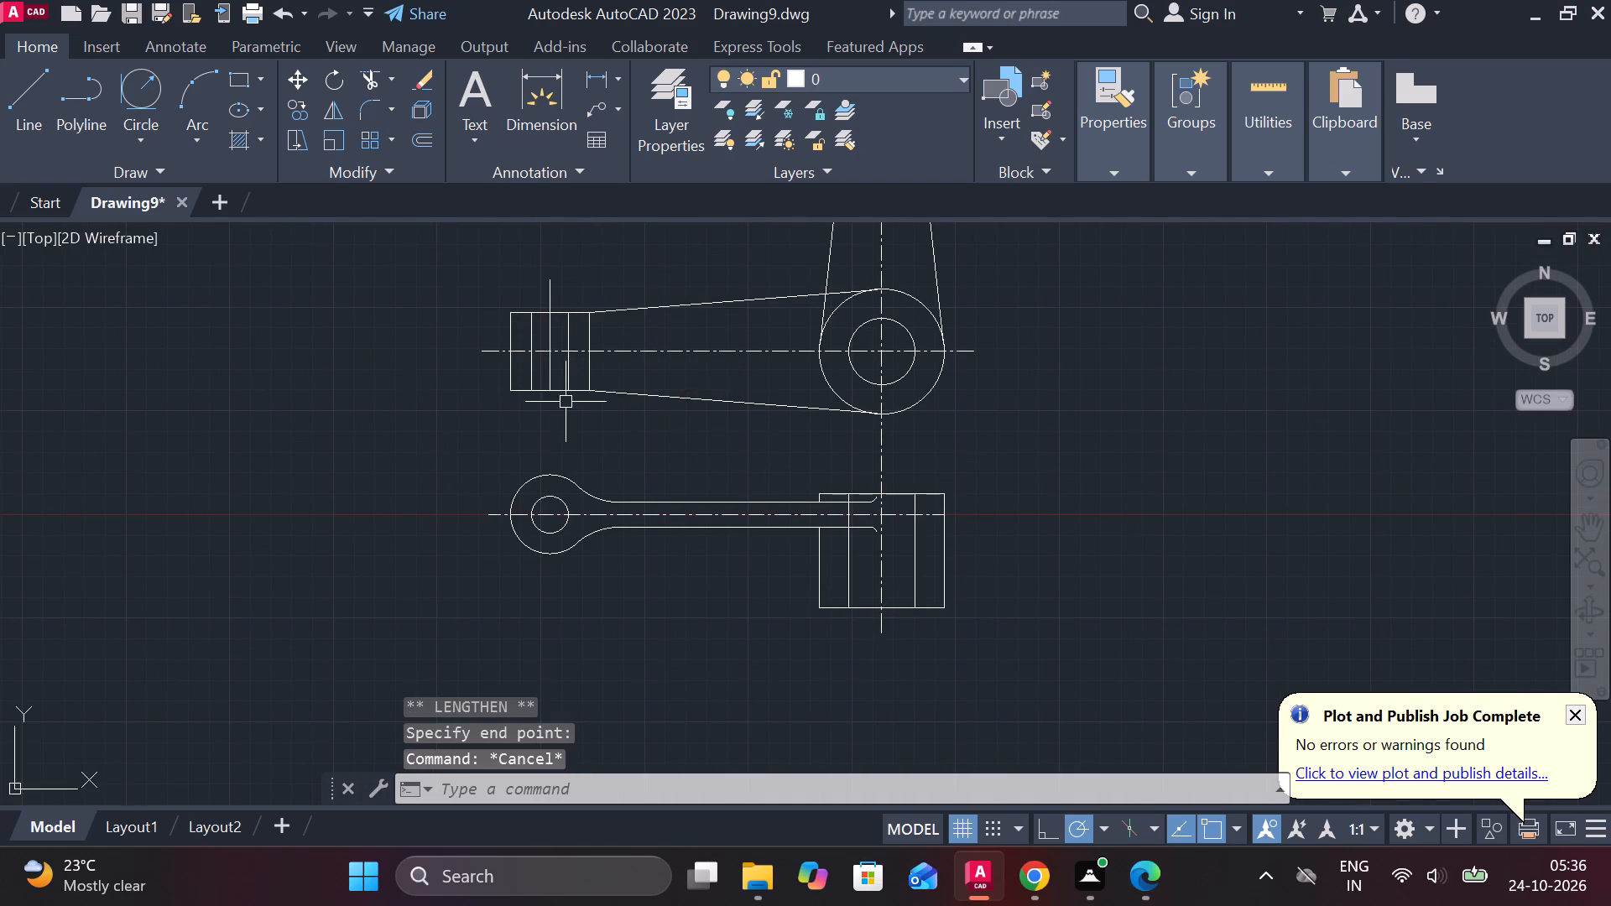
click(551, 337)
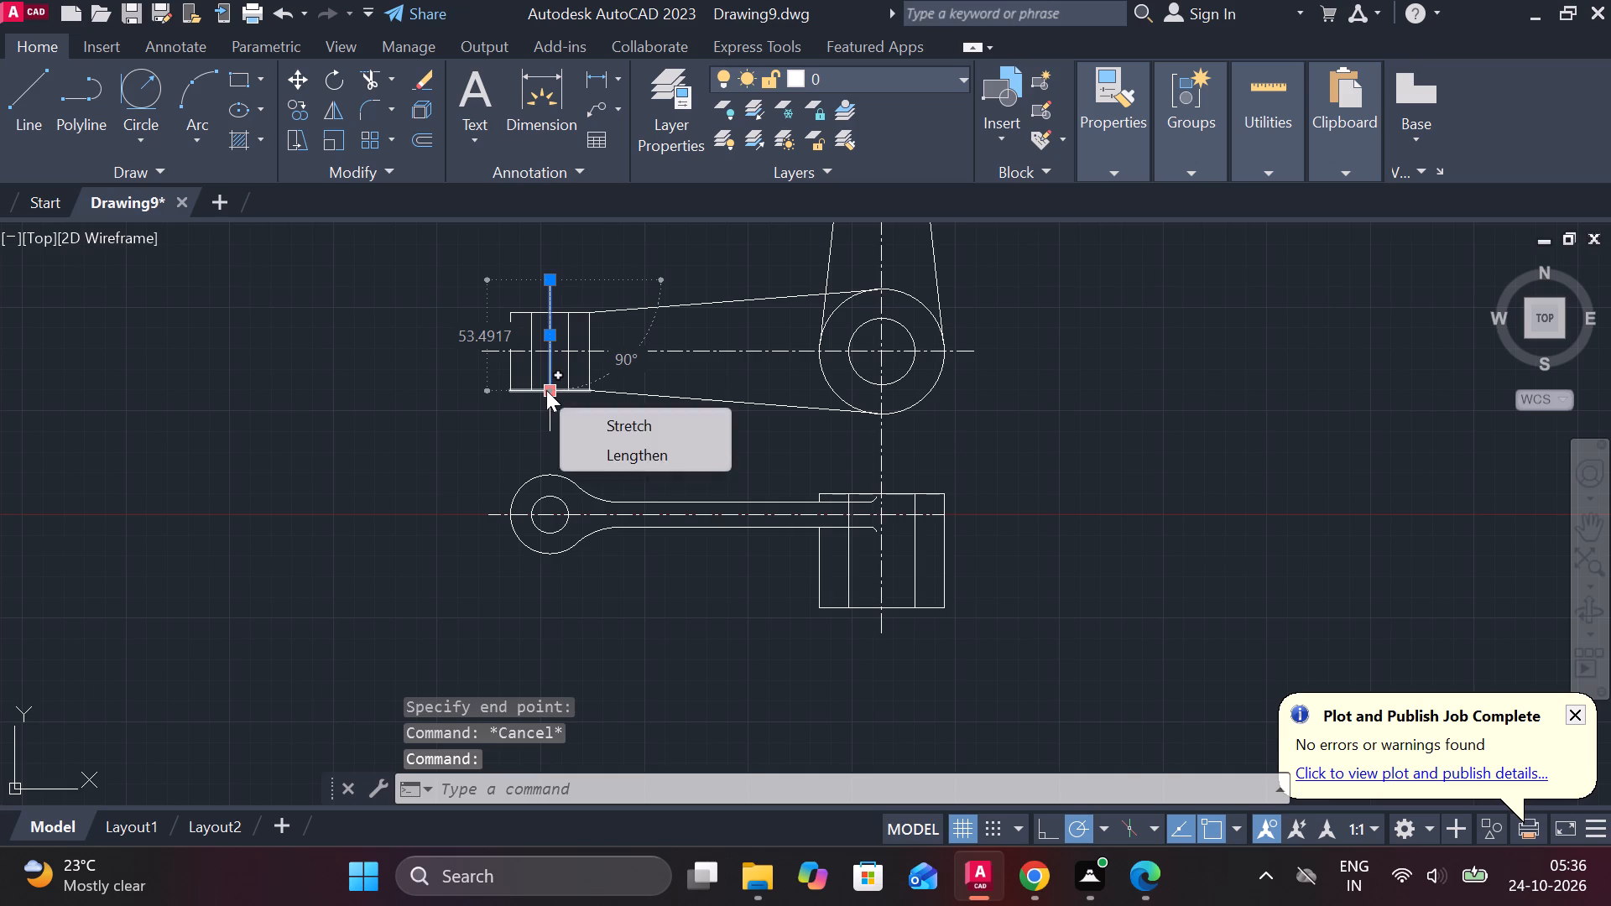
click(613, 460)
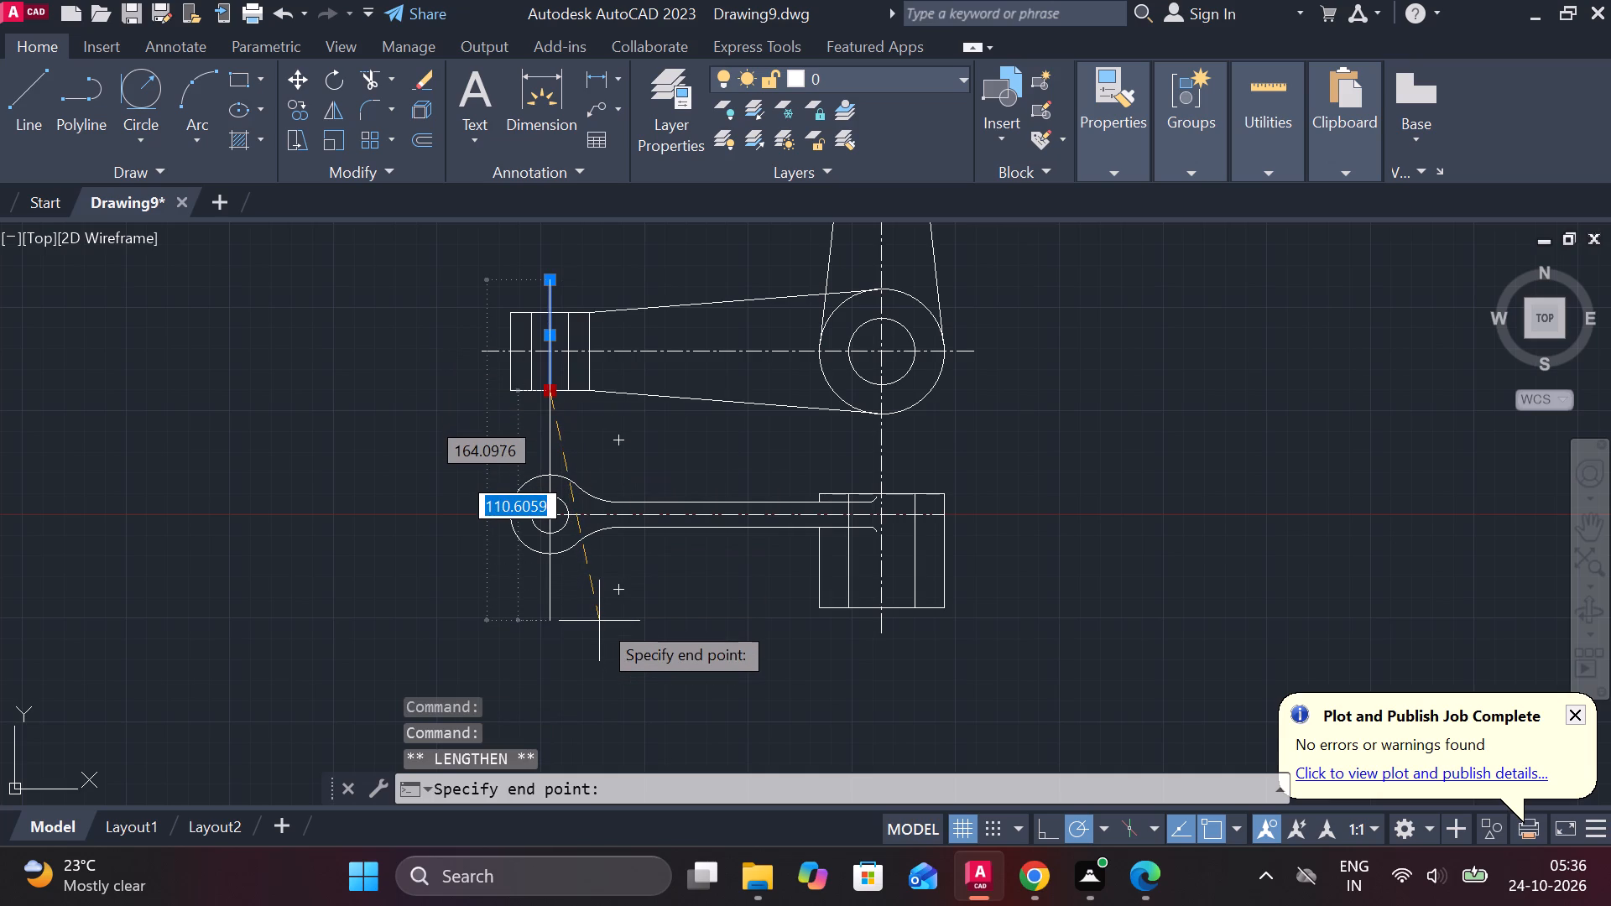
click(599, 621)
key(Escape)
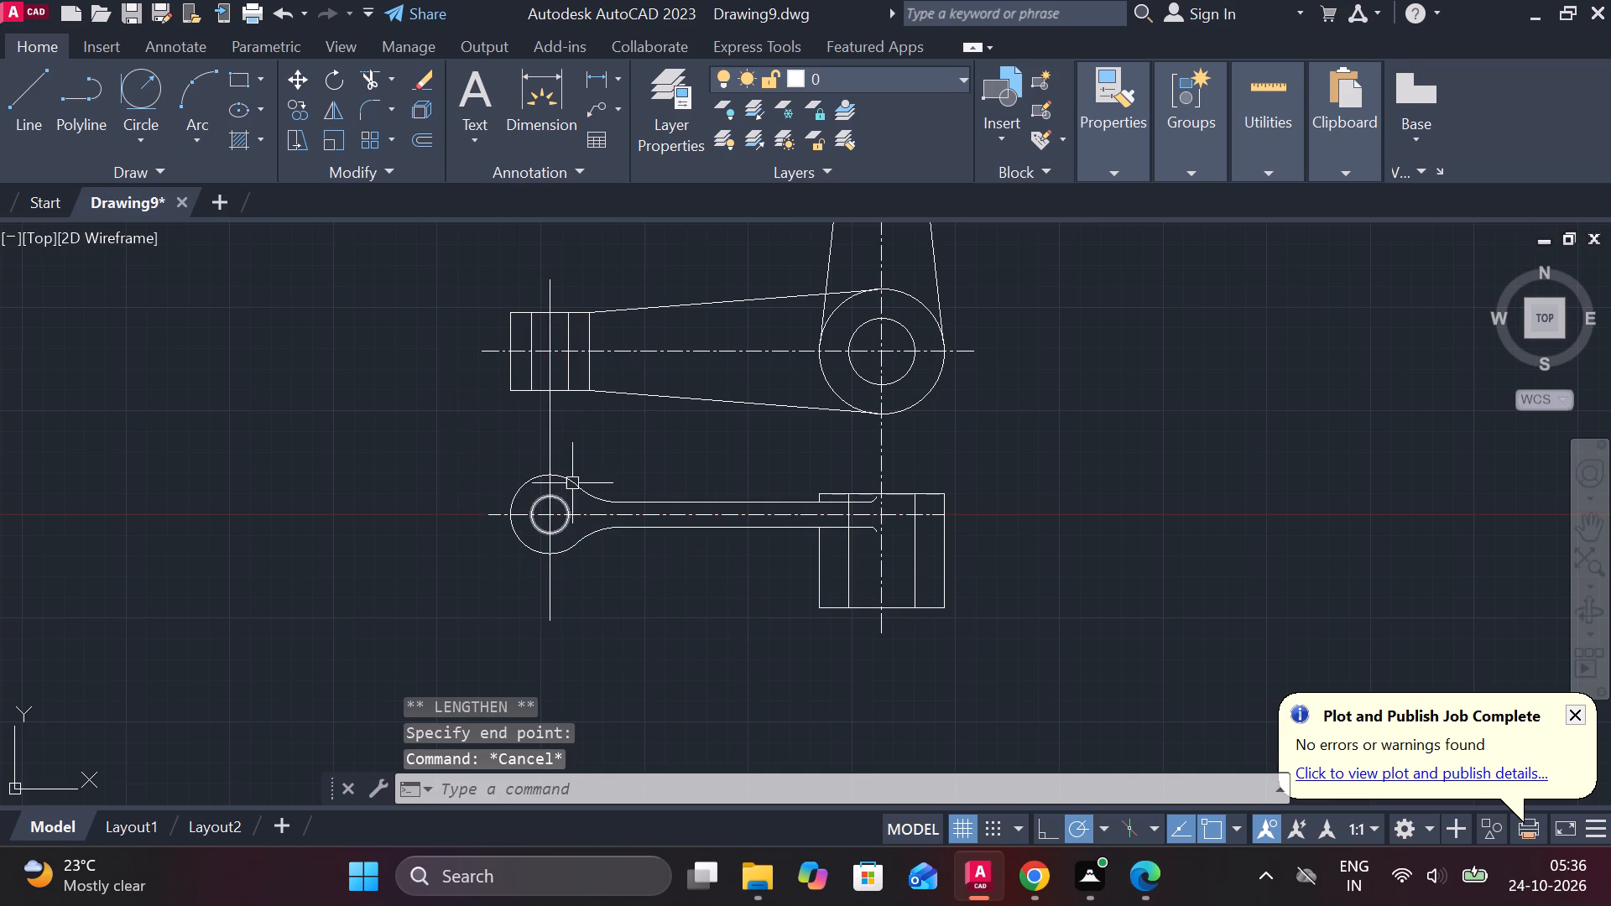
Set the linetype of the lengthened vertical axis line through the square end and lower boss to CENTER.
click(550, 449)
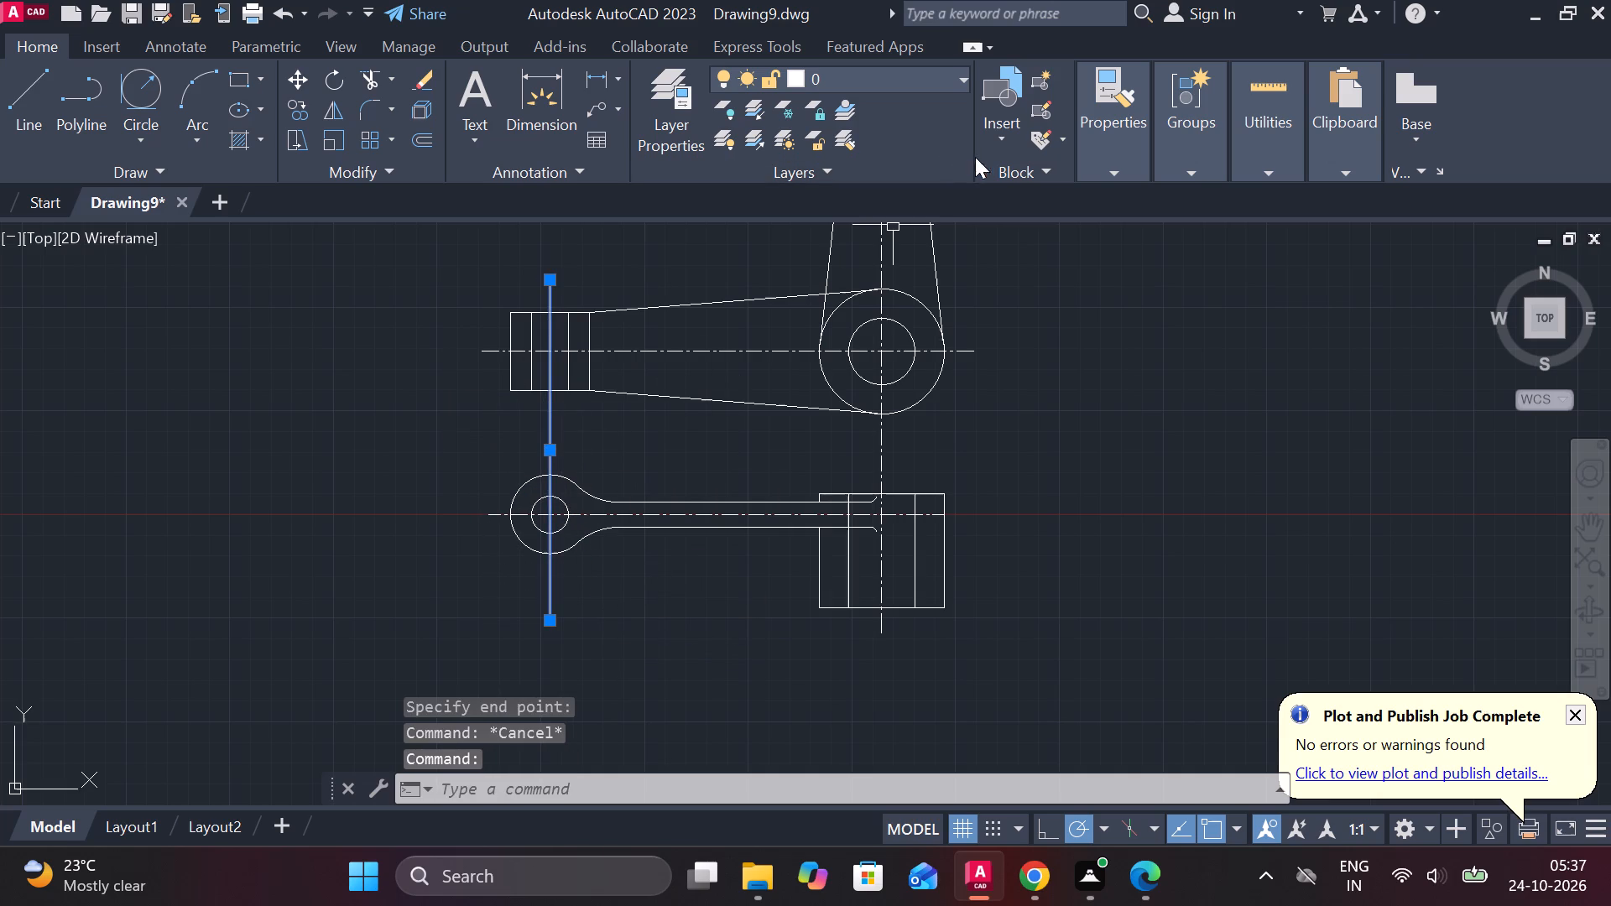
click(1108, 177)
click(1243, 255)
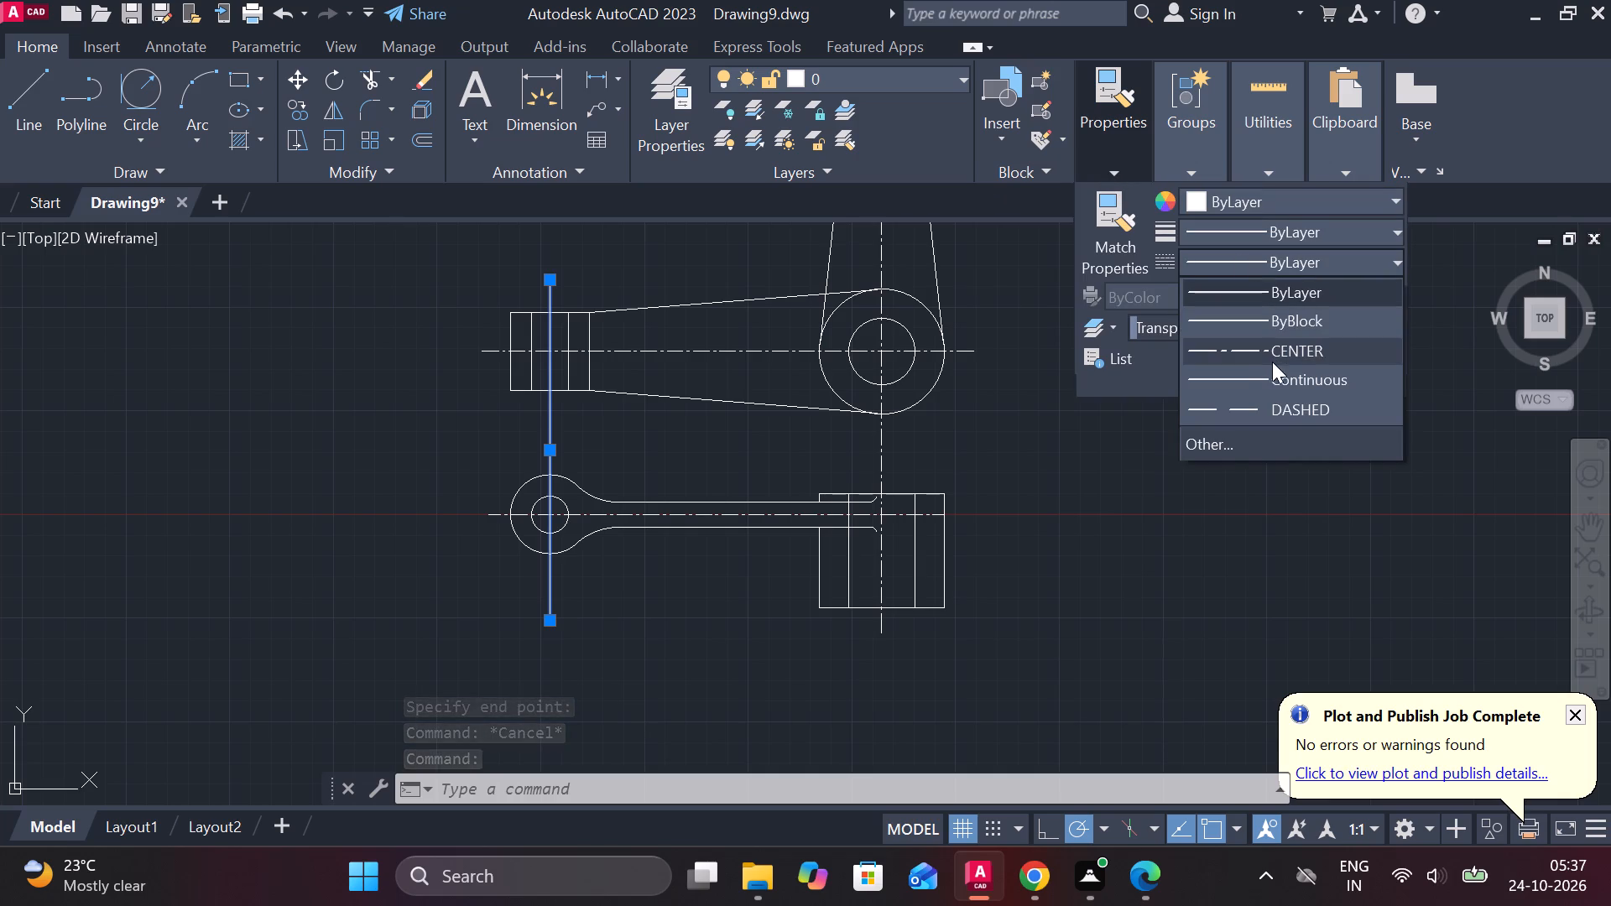
click(1253, 357)
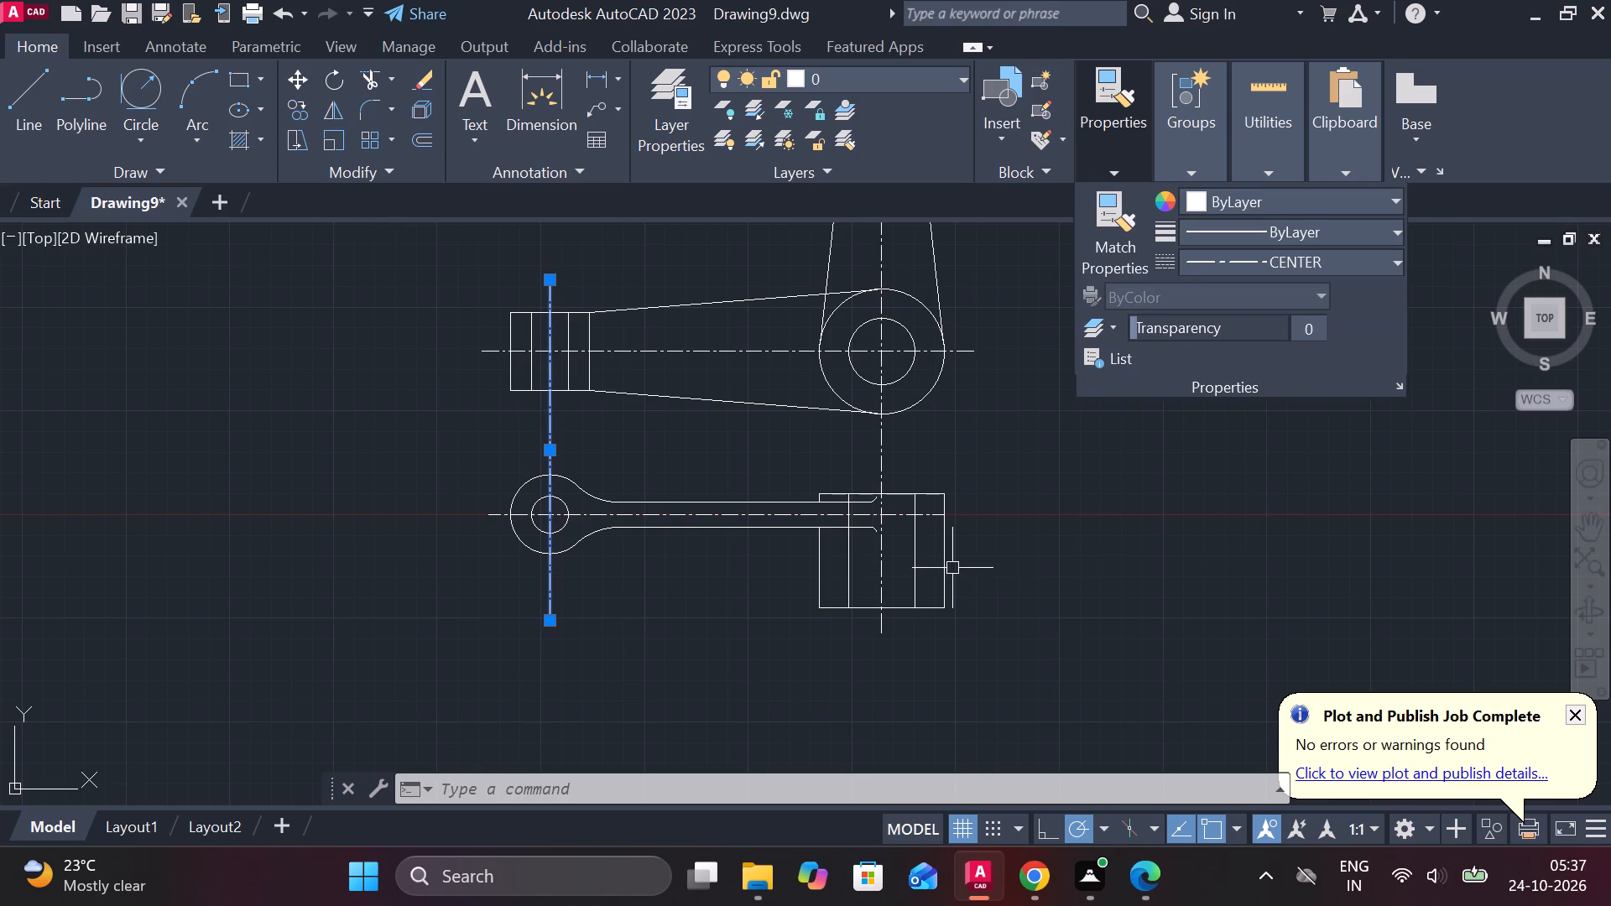
key(Escape)
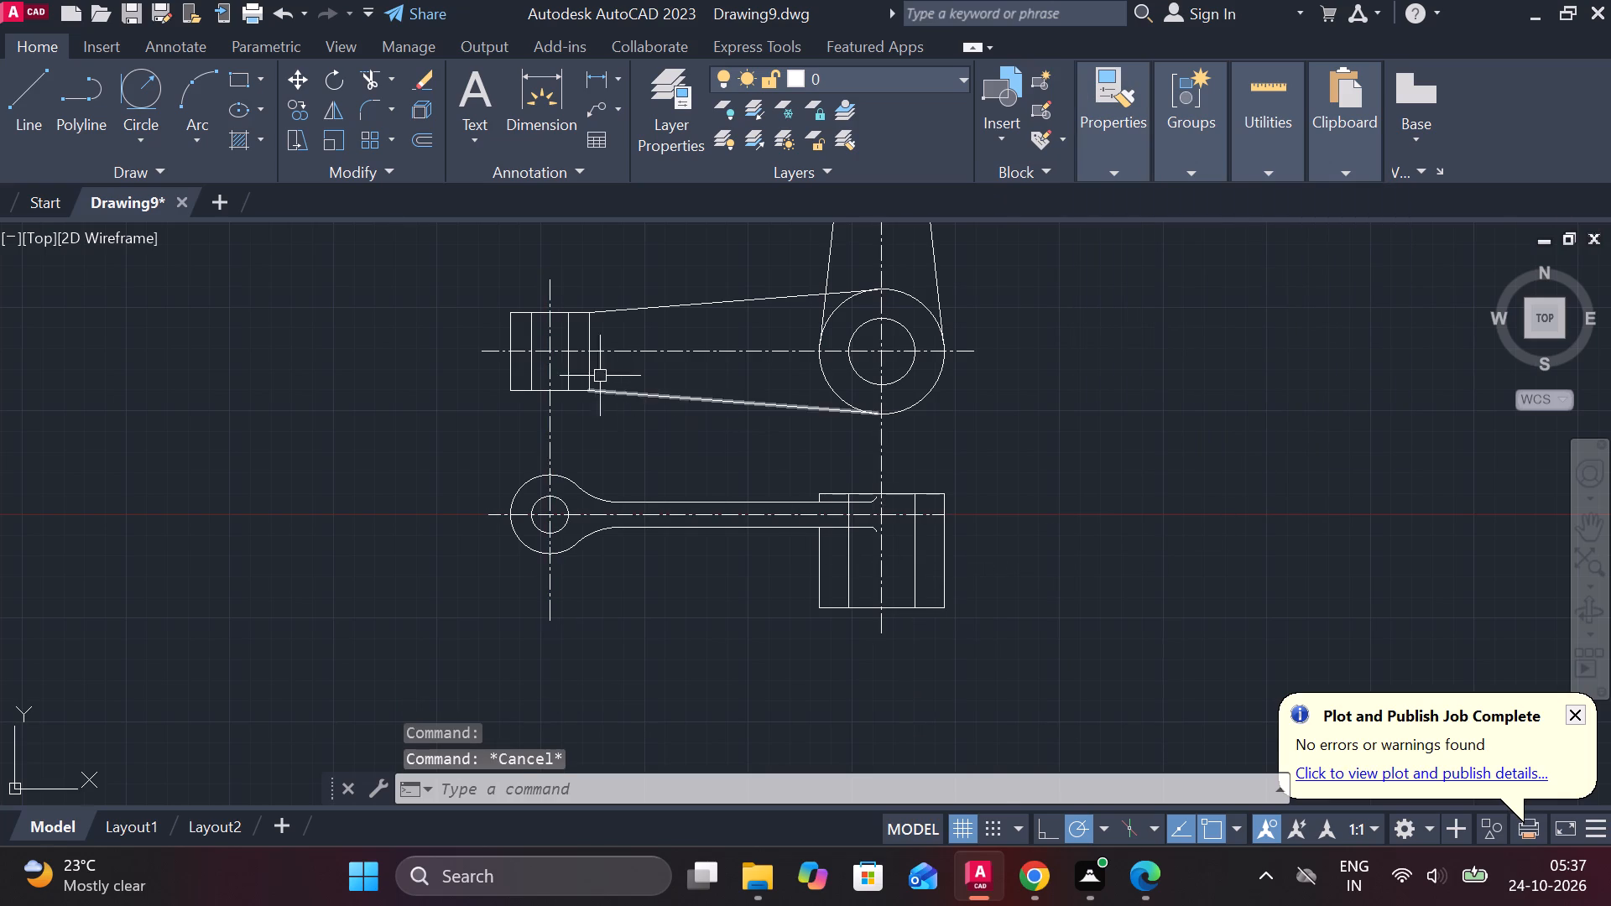
Set the linetype of the two vertical hole edges inside the square end to DASHED.
scroll(592, 359, up, 1)
click(556, 312)
click(490, 312)
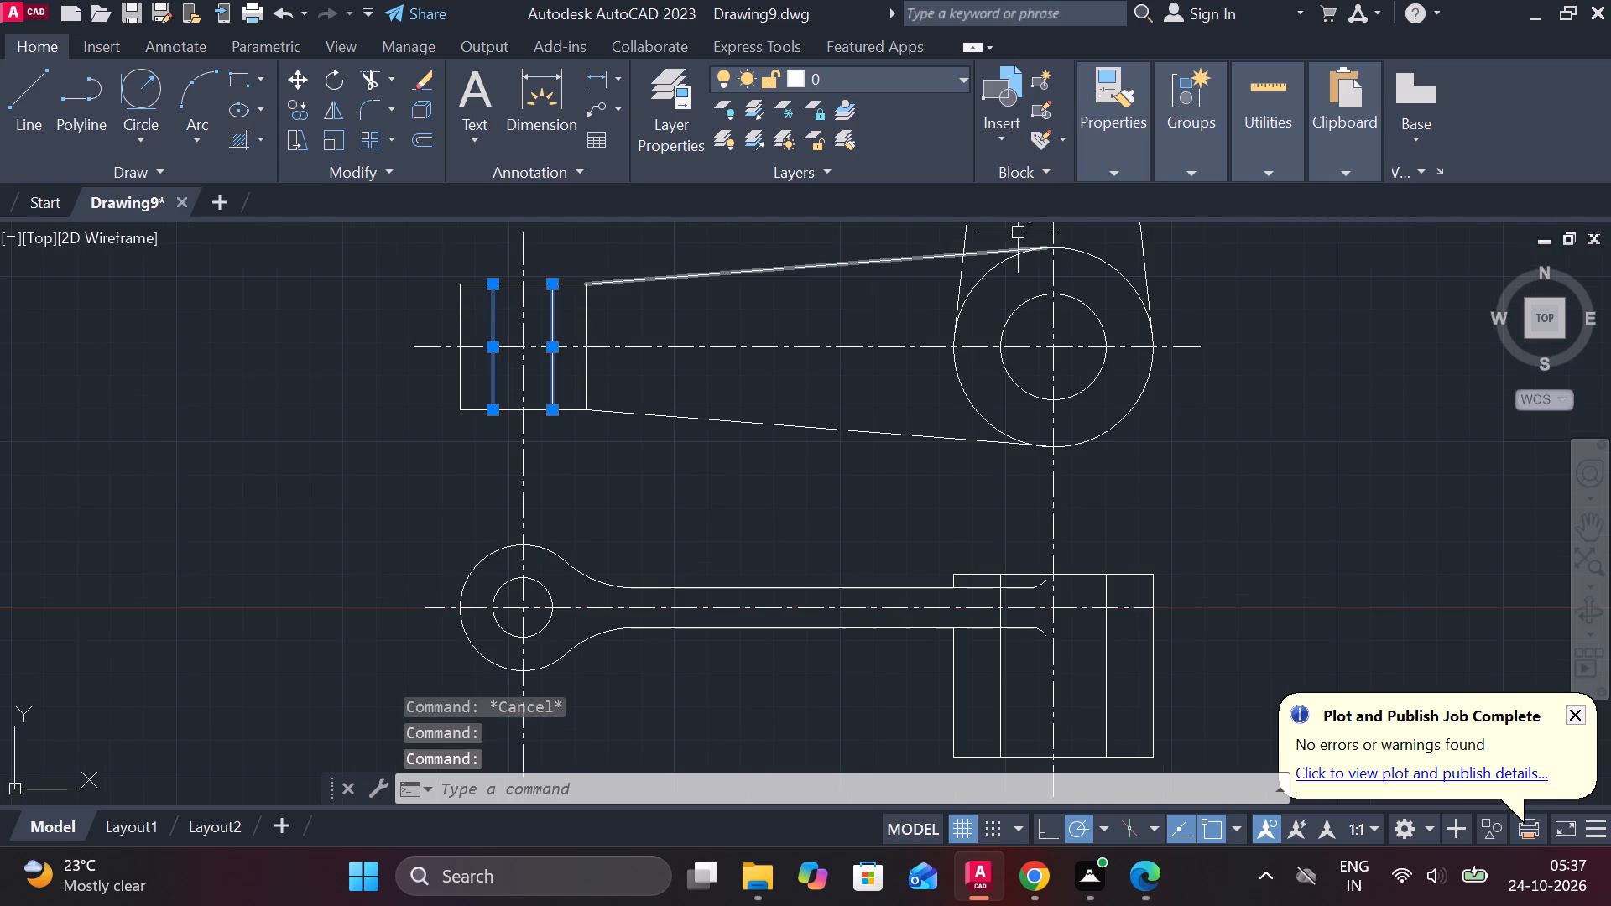
click(1131, 181)
click(1285, 256)
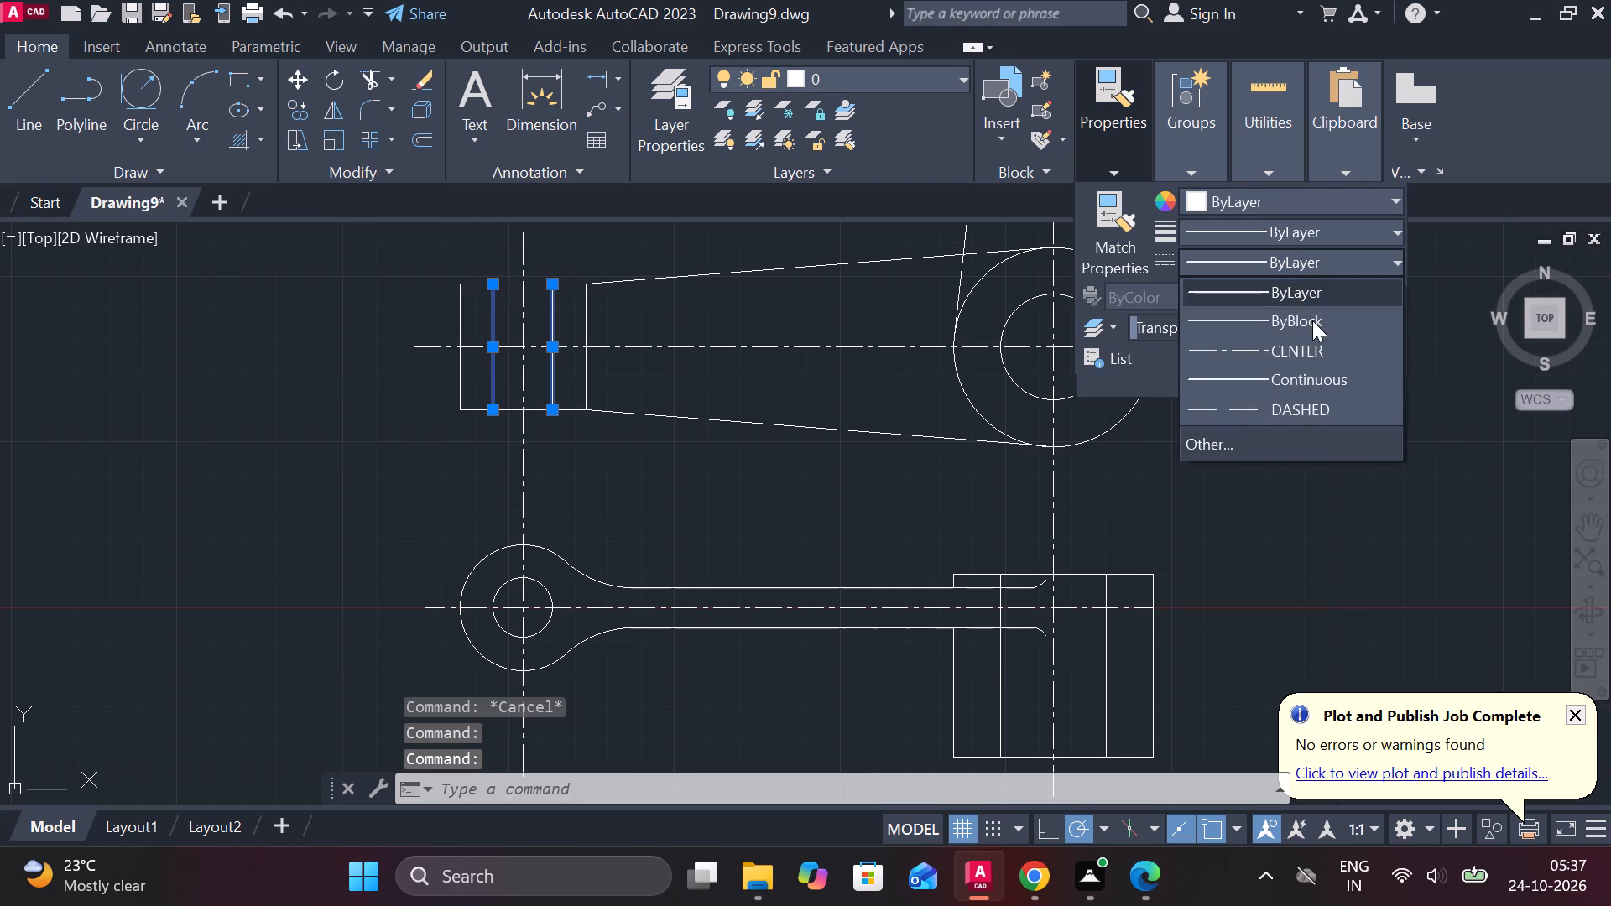
click(1265, 403)
key(Escape)
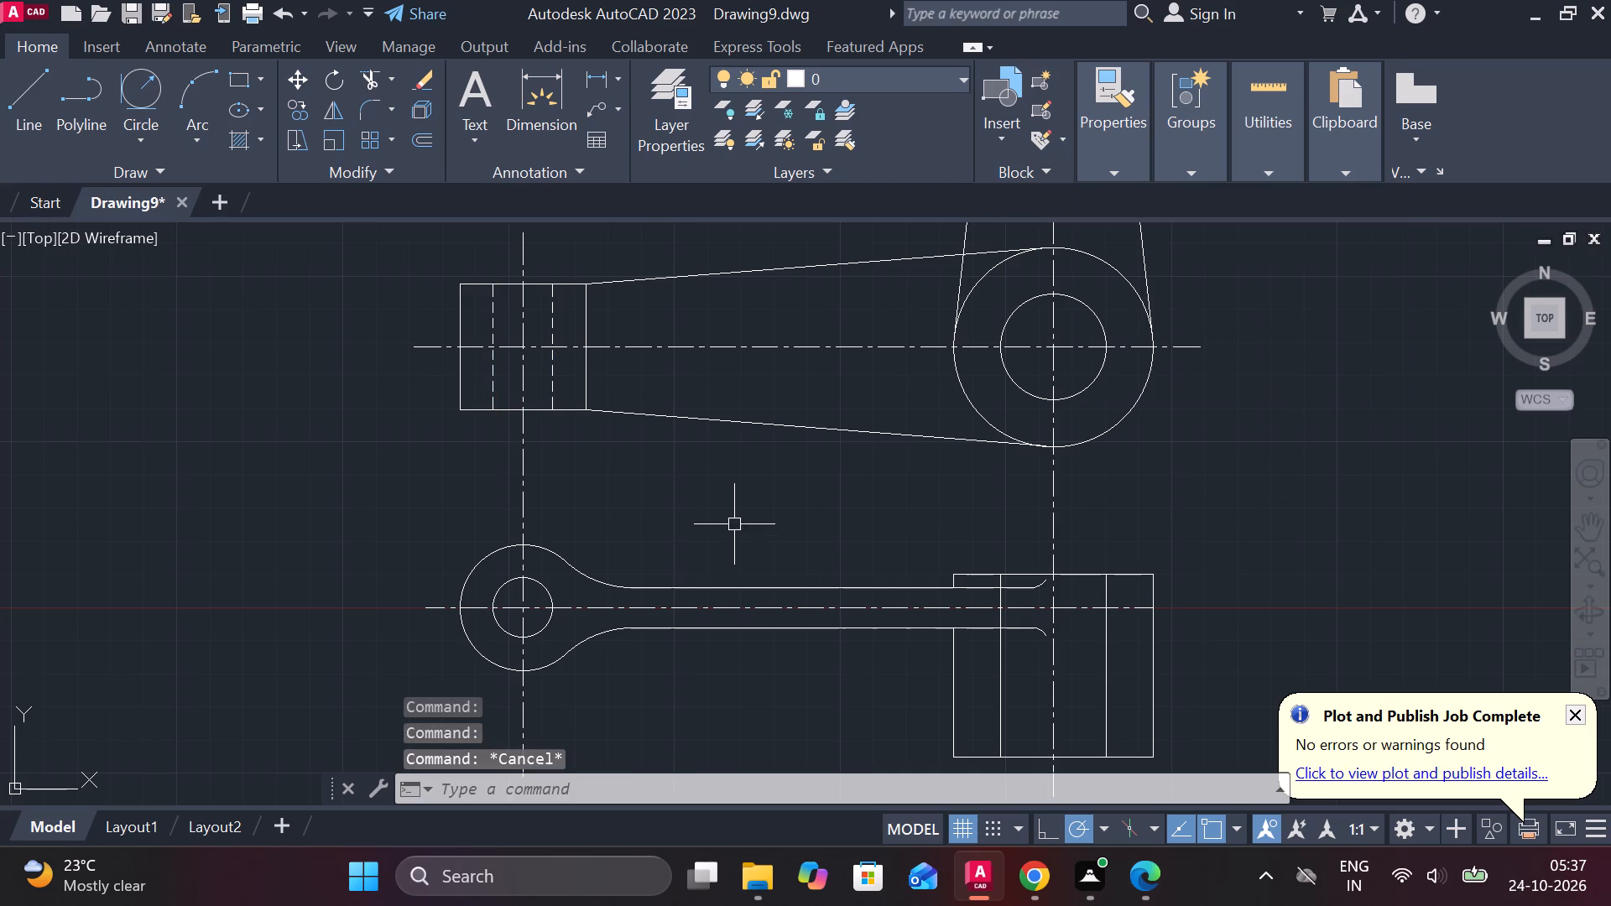
Add a vertical linear dimension for the square end's height, placed outside its outer edge.
middle_drag(743, 657, 789, 533)
middle_drag(796, 554, 800, 580)
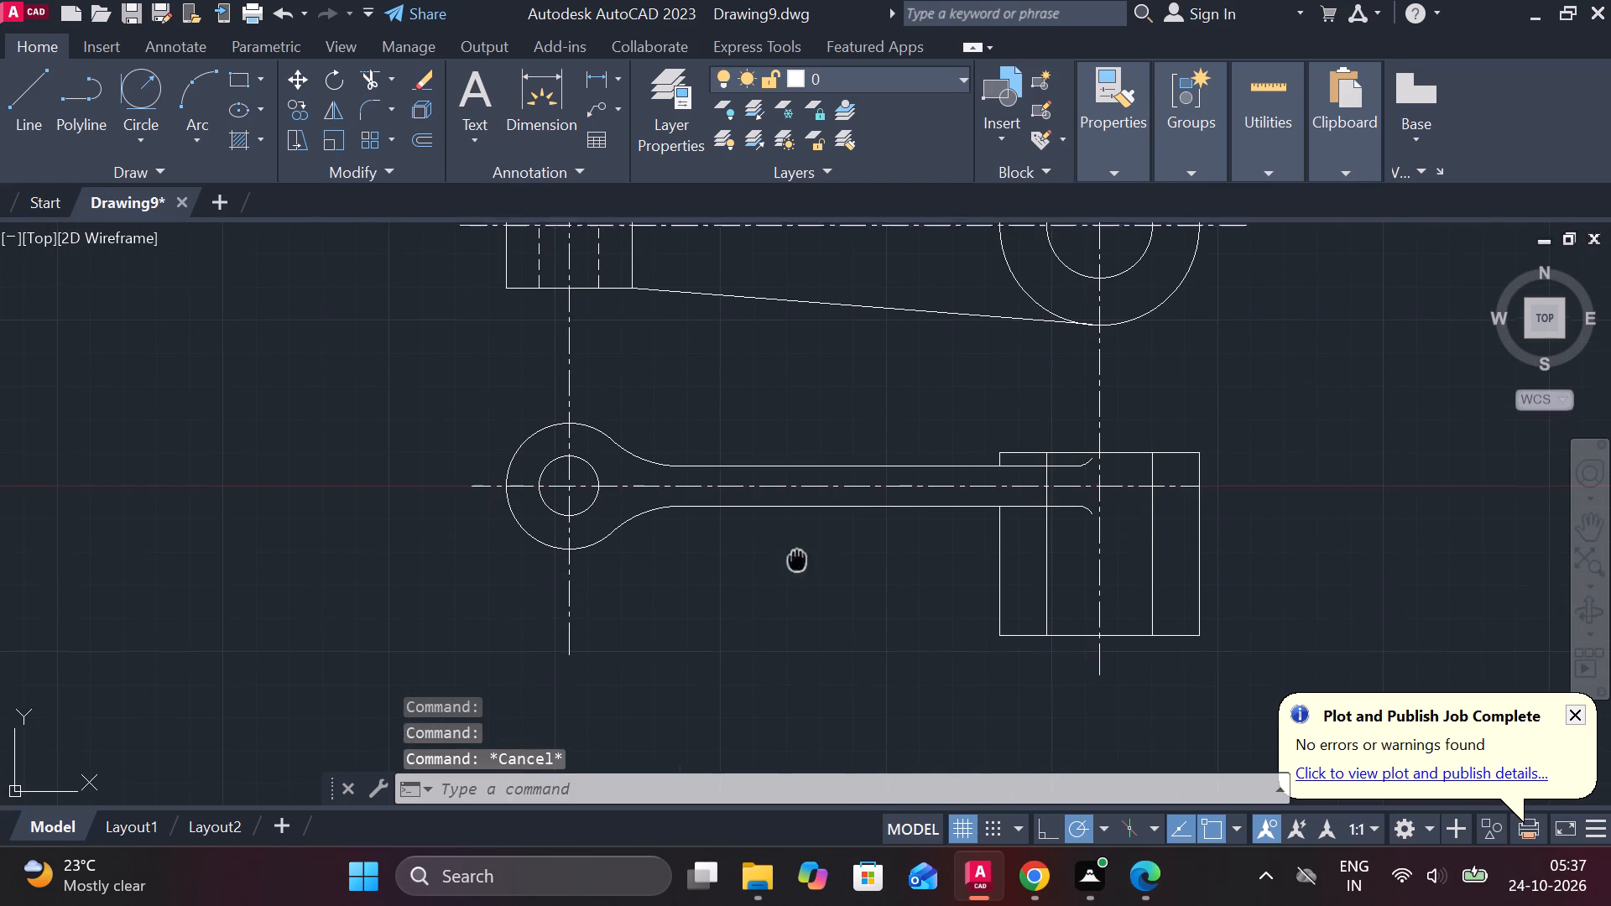
middle_drag(800, 580, 807, 636)
click(610, 73)
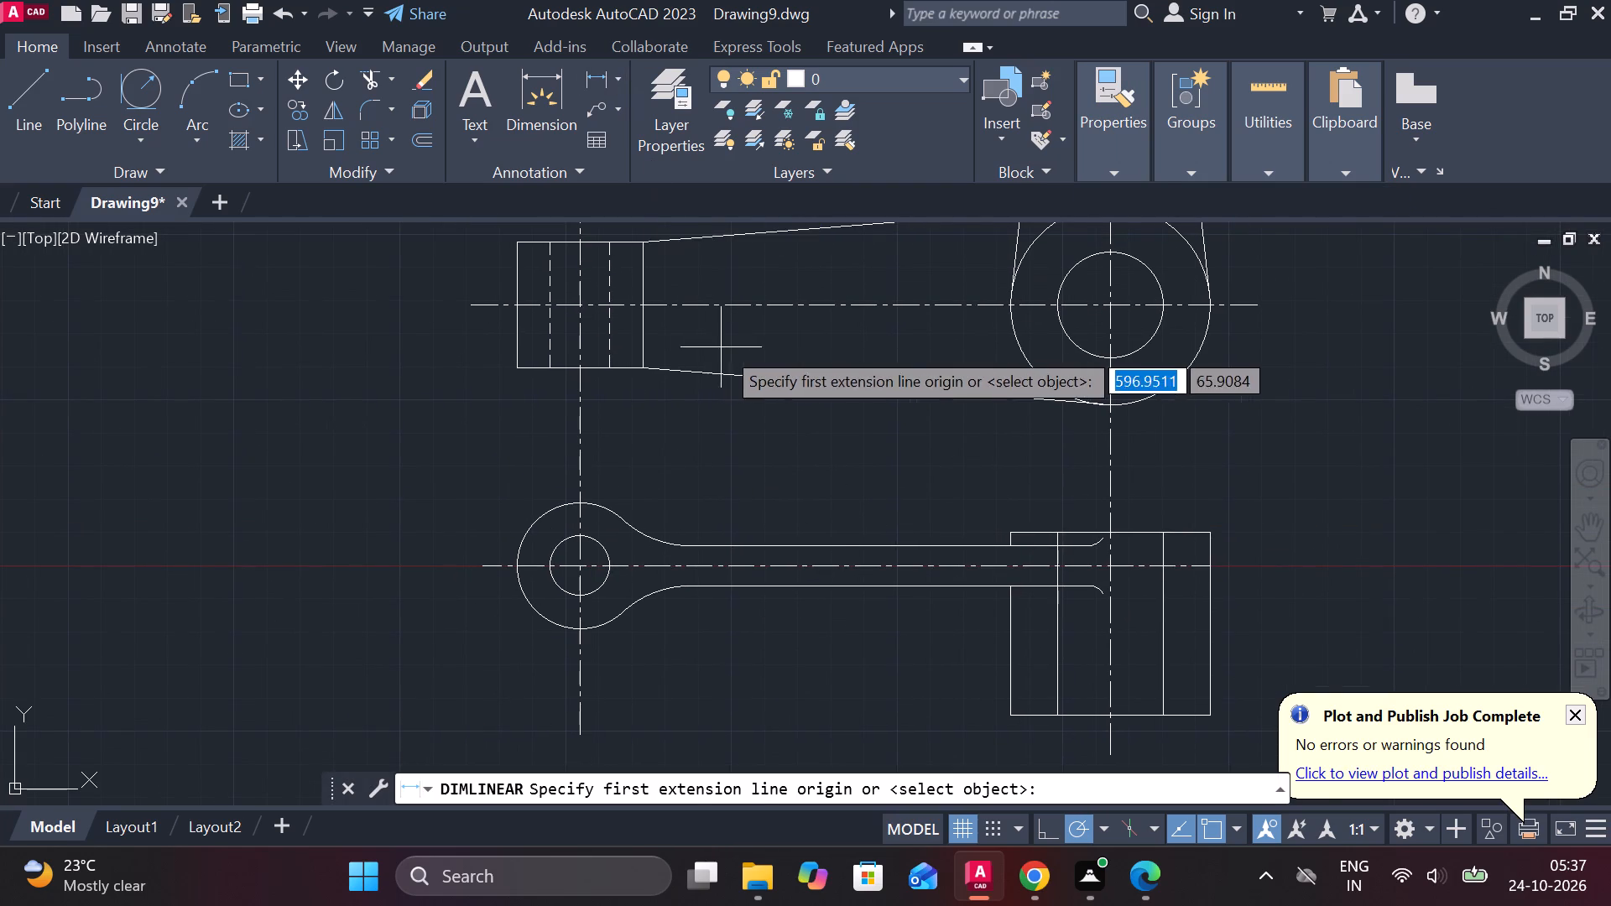
middle_drag(728, 354, 770, 461)
click(554, 341)
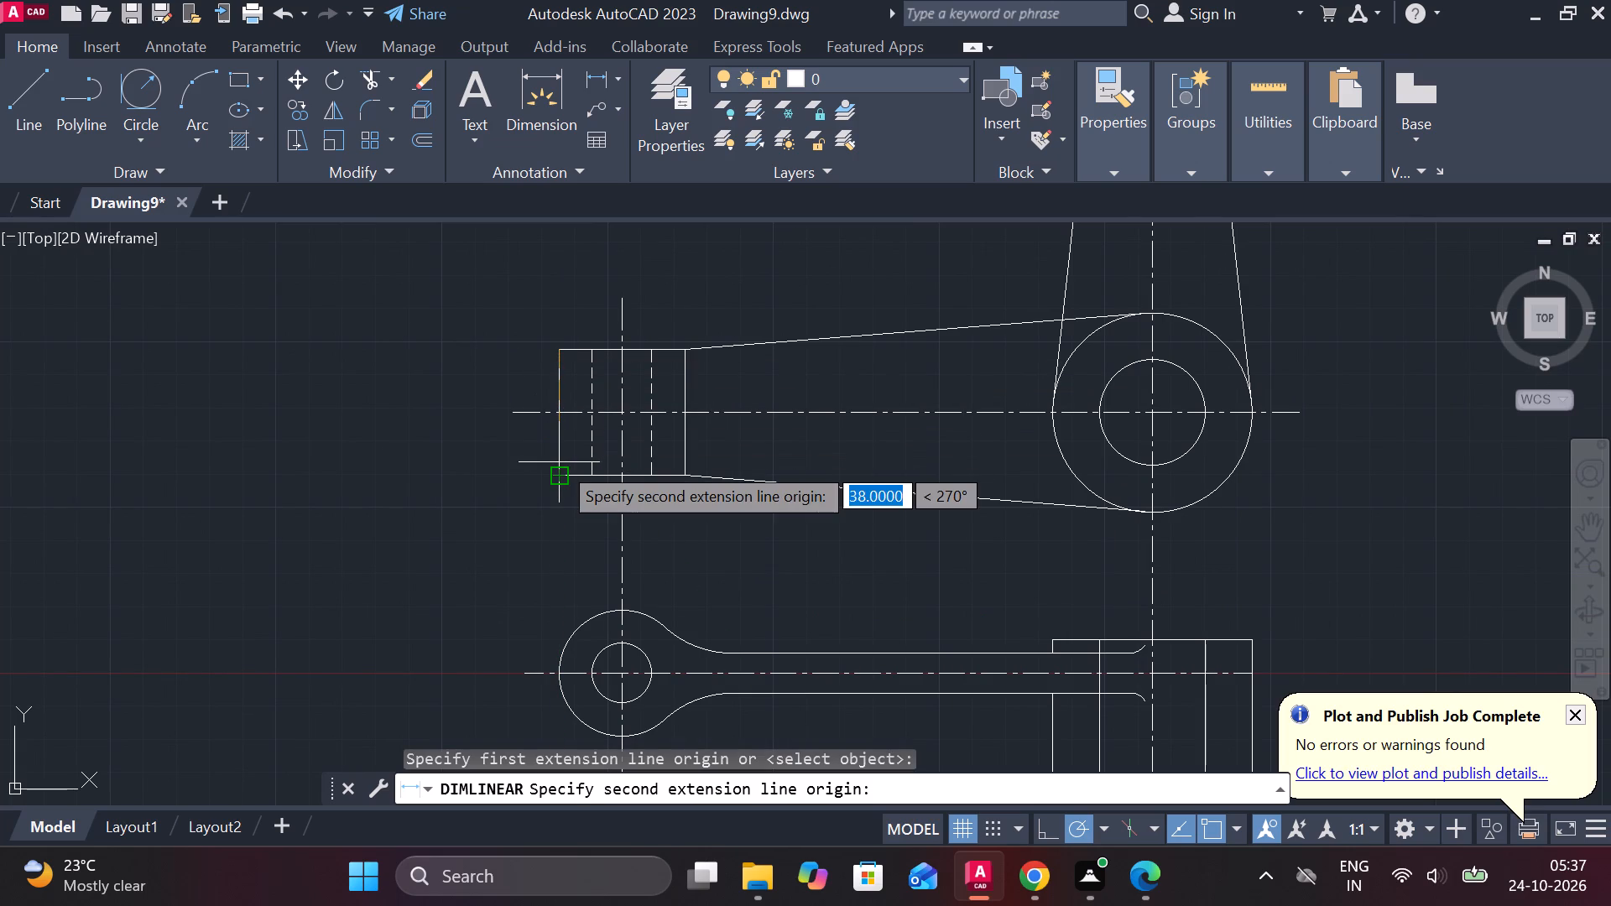
click(559, 462)
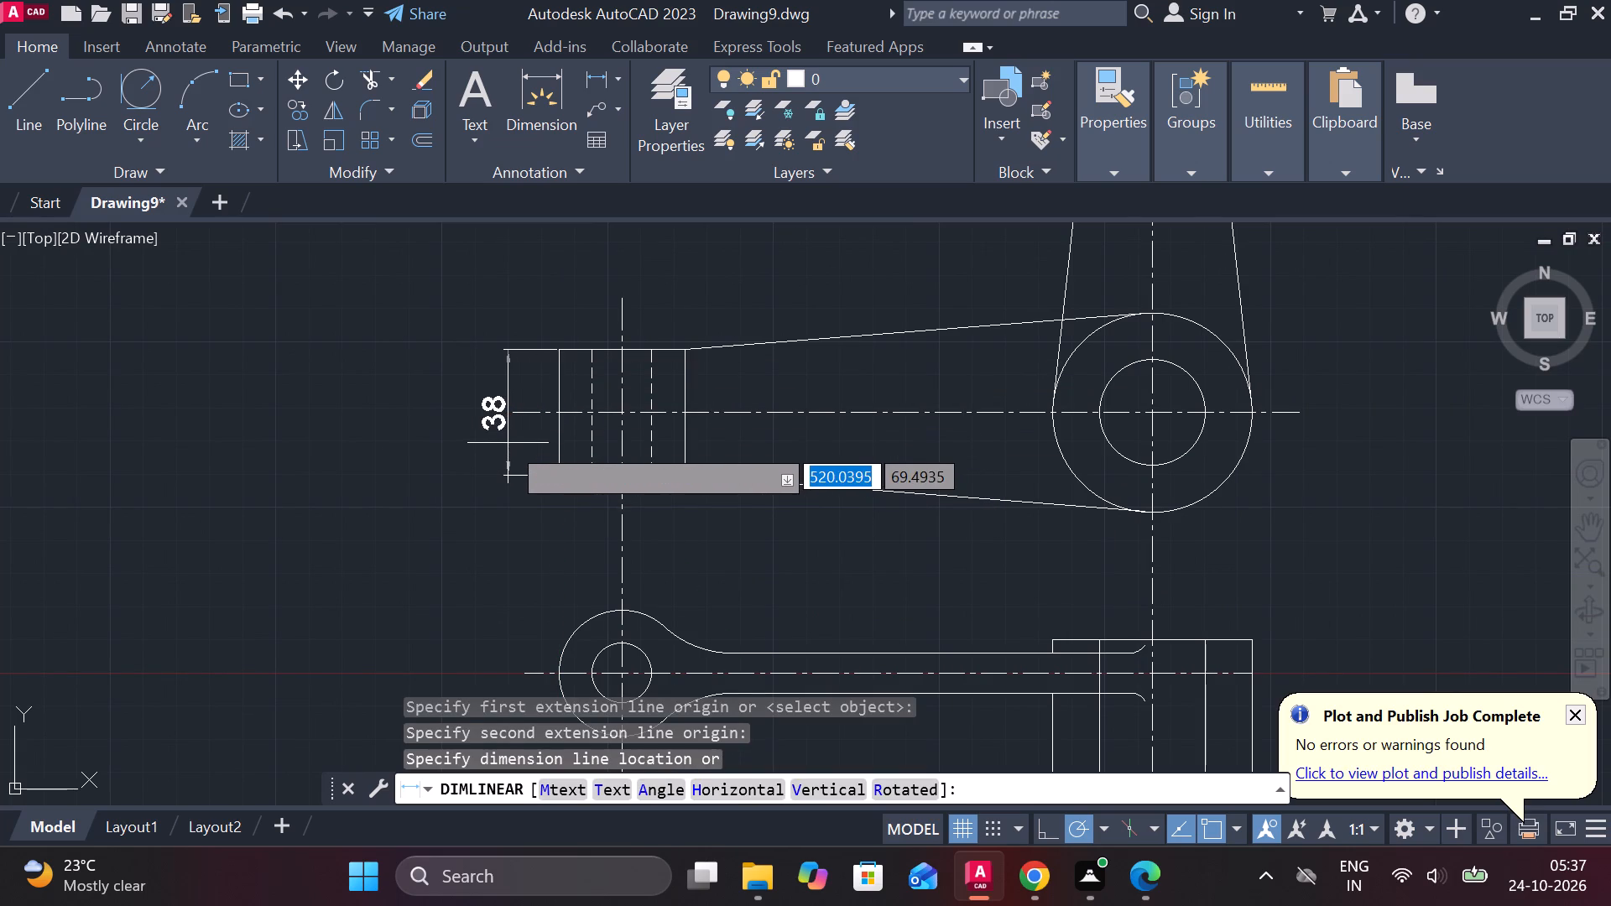
click(504, 442)
Draw a horizontal line from the small upper boss's centre rightward, well clear of the vertical arm.
middle_drag(820, 430, 689, 447)
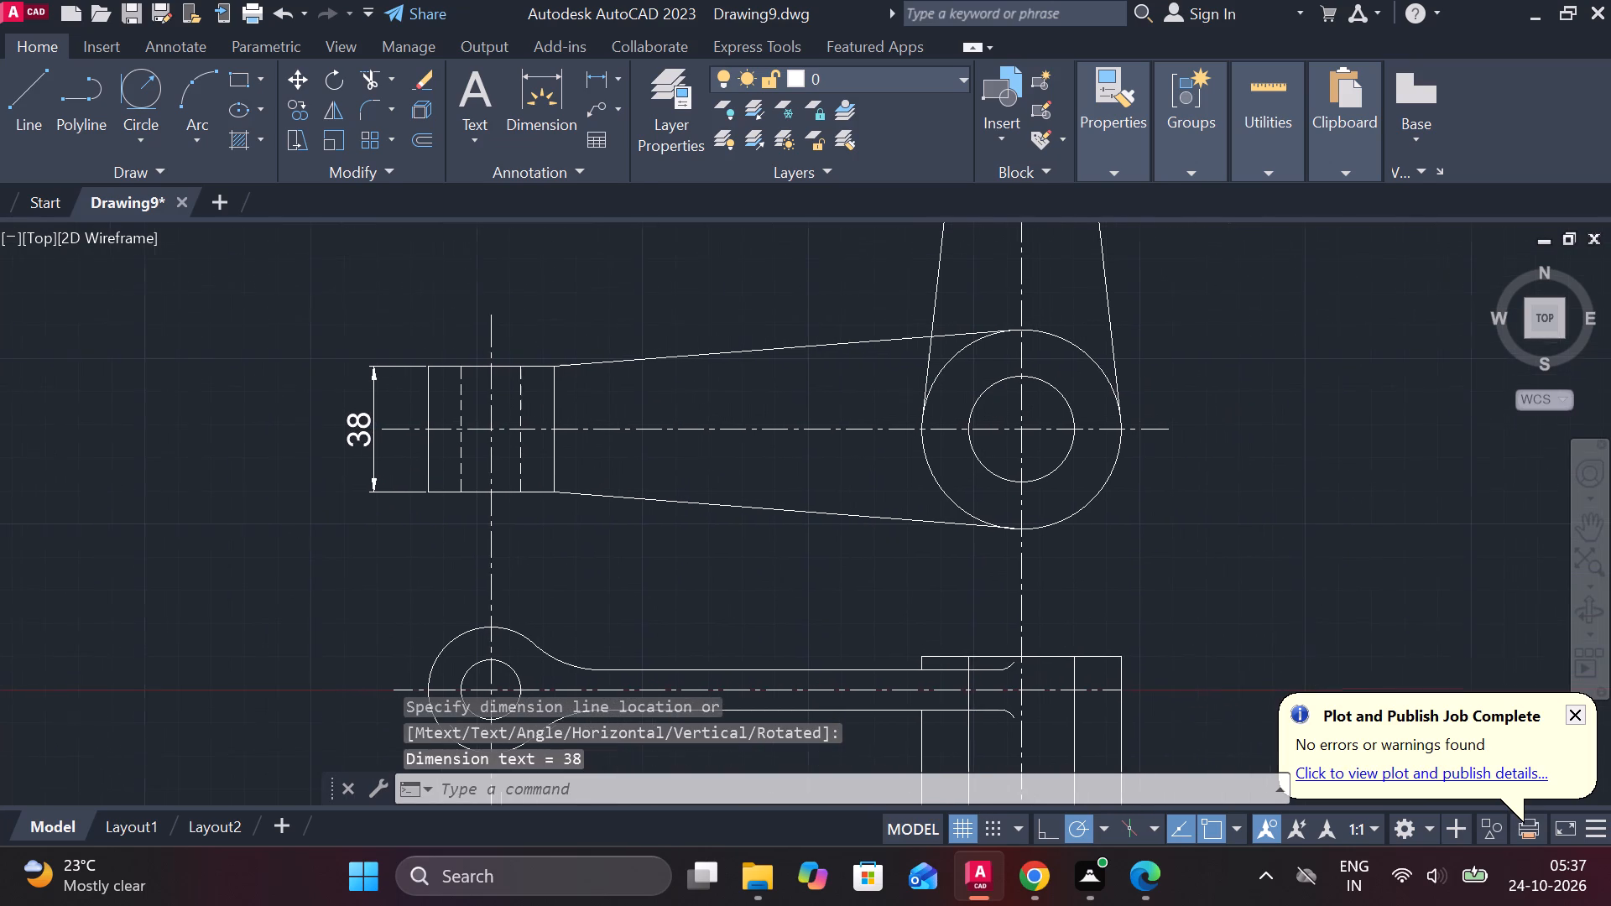
middle_drag(818, 454, 593, 574)
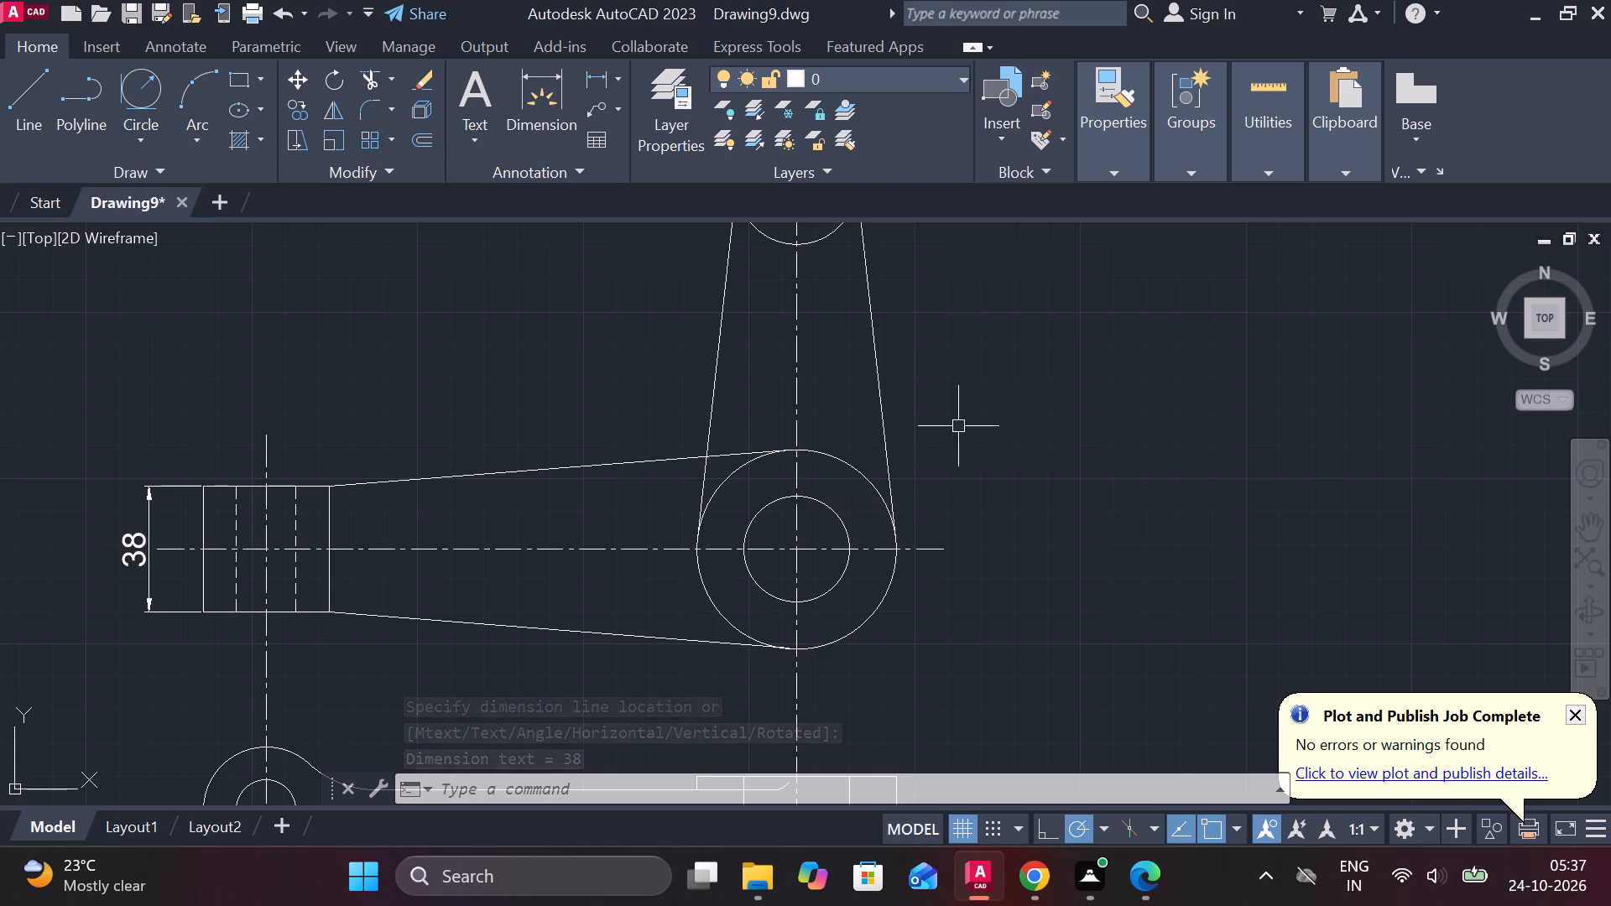
middle_drag(960, 425, 937, 534)
key(Escape)
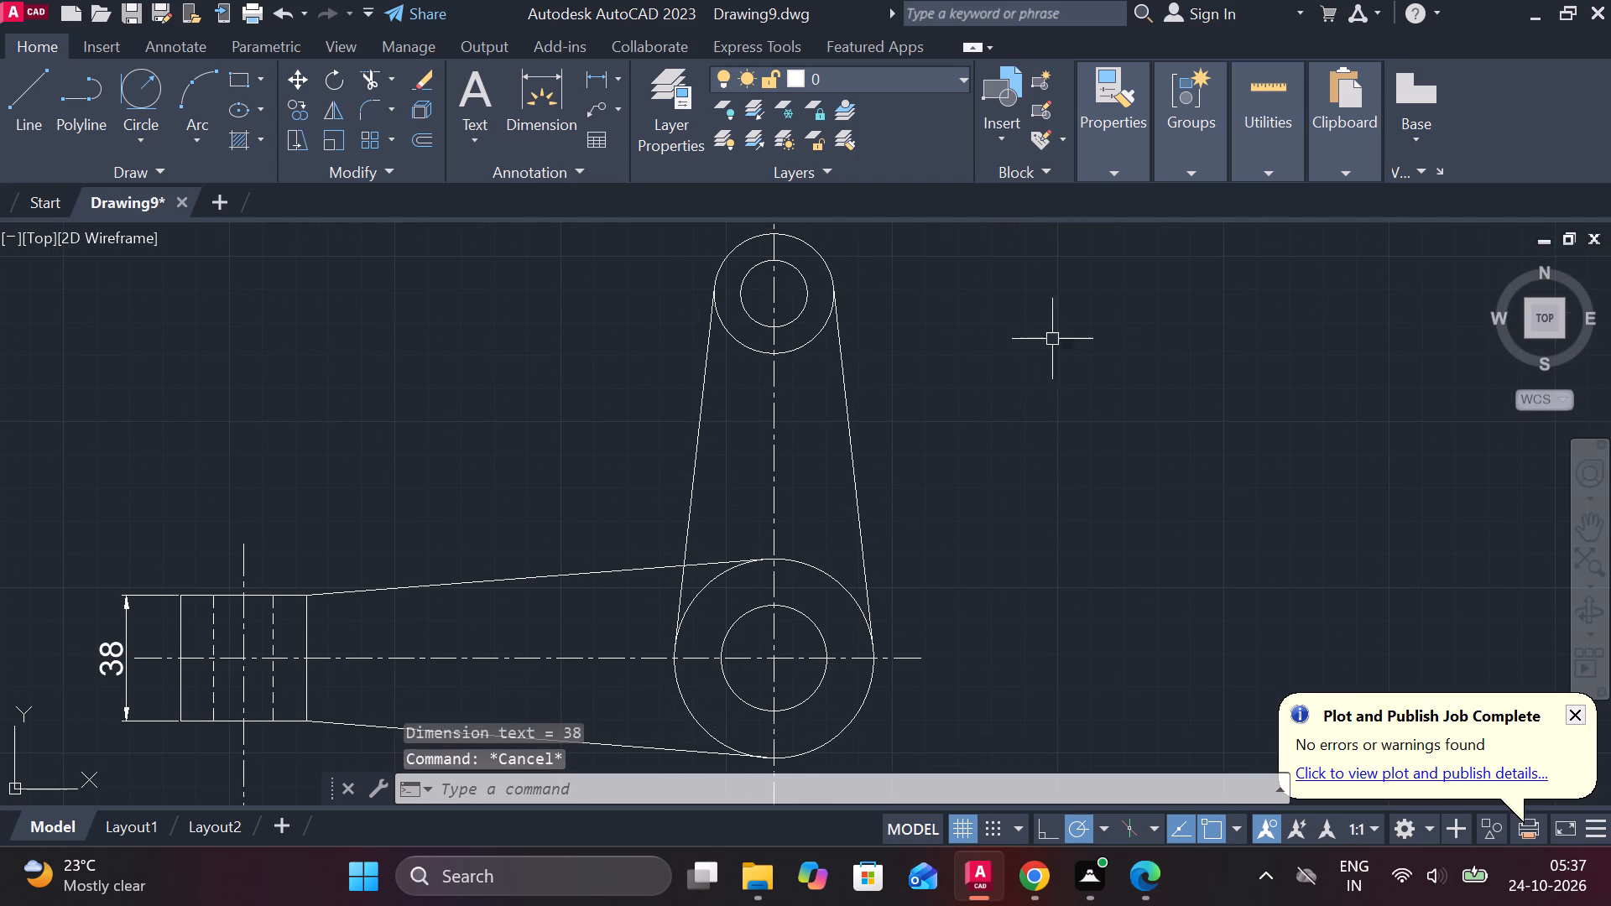
key(l)
key(Return)
click(779, 300)
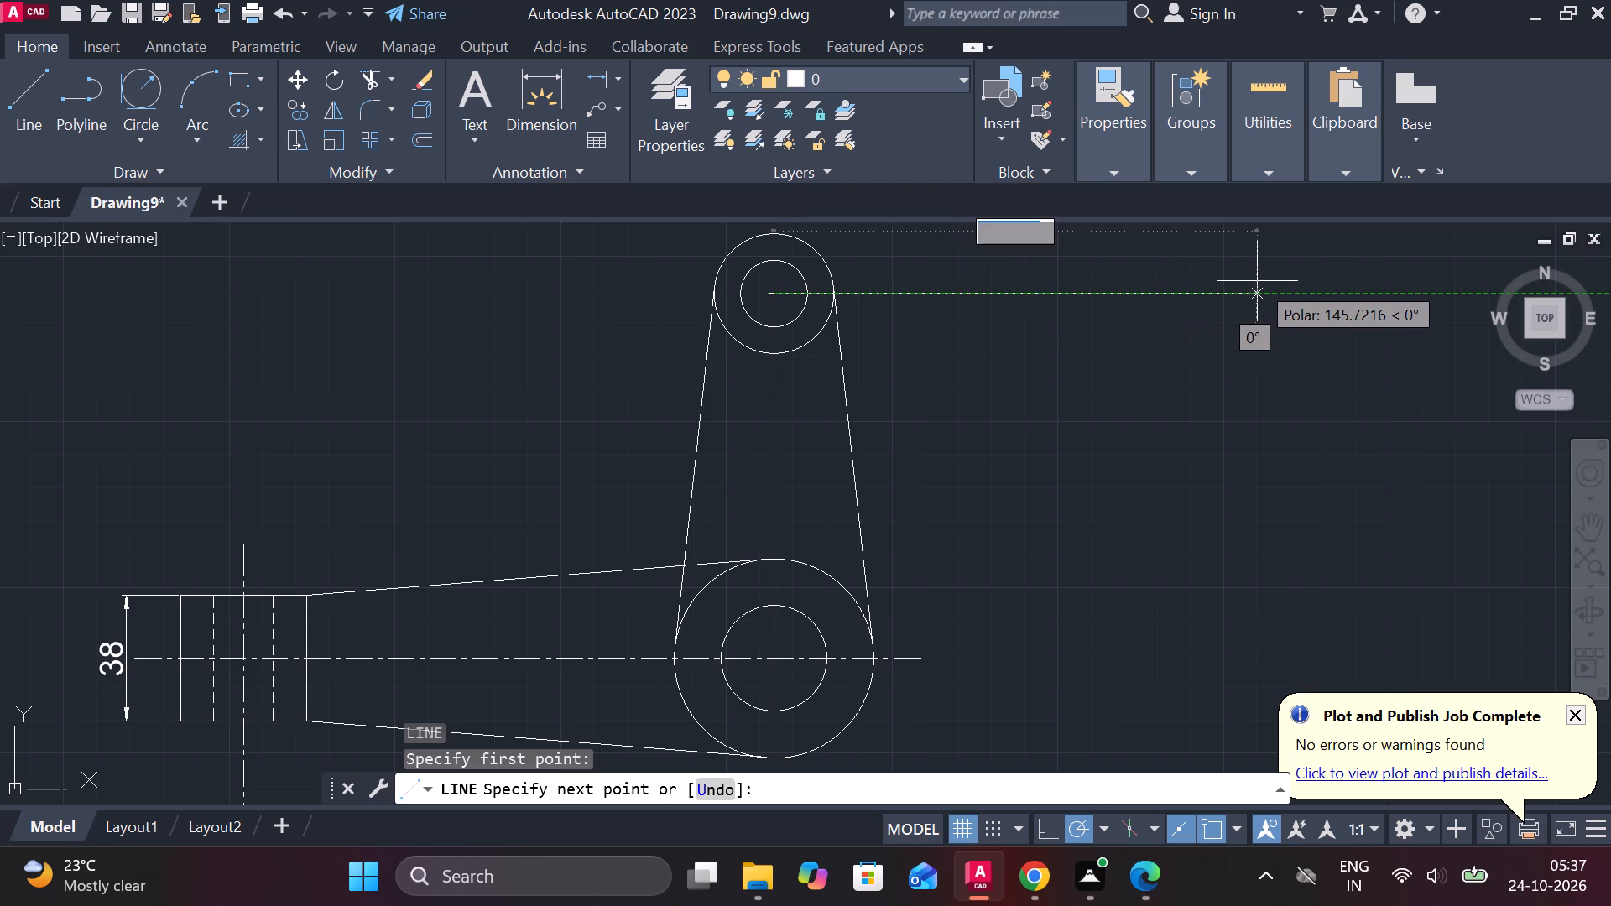
click(1192, 288)
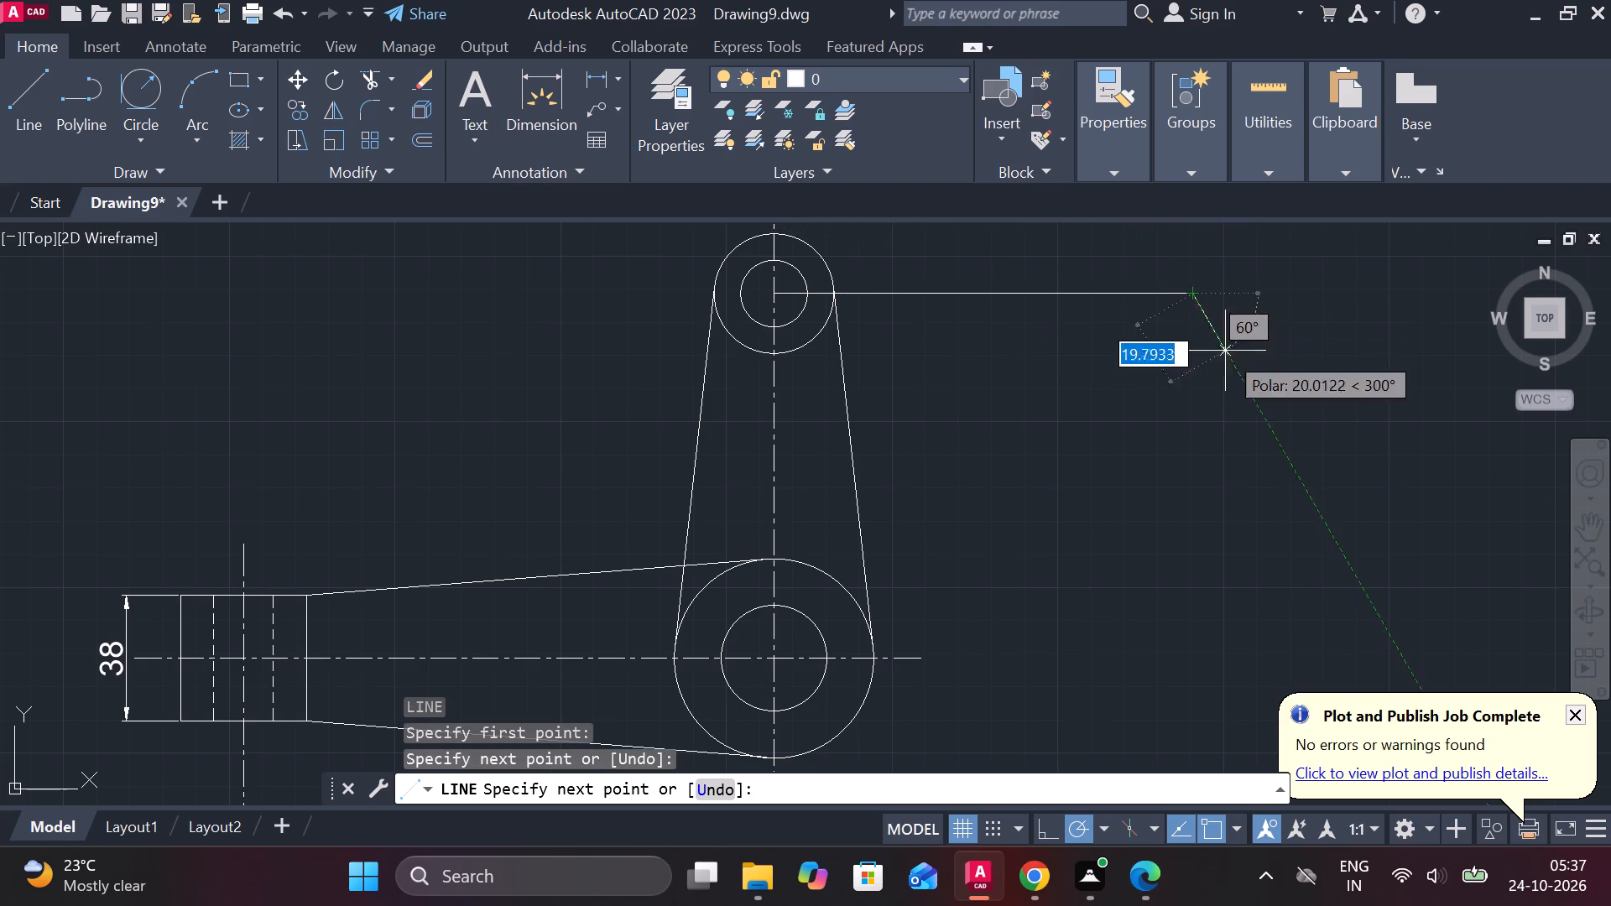
key(Escape)
Offset the horizontal line 22 downward, and offset that copy a further 12 downward.
click(934, 290)
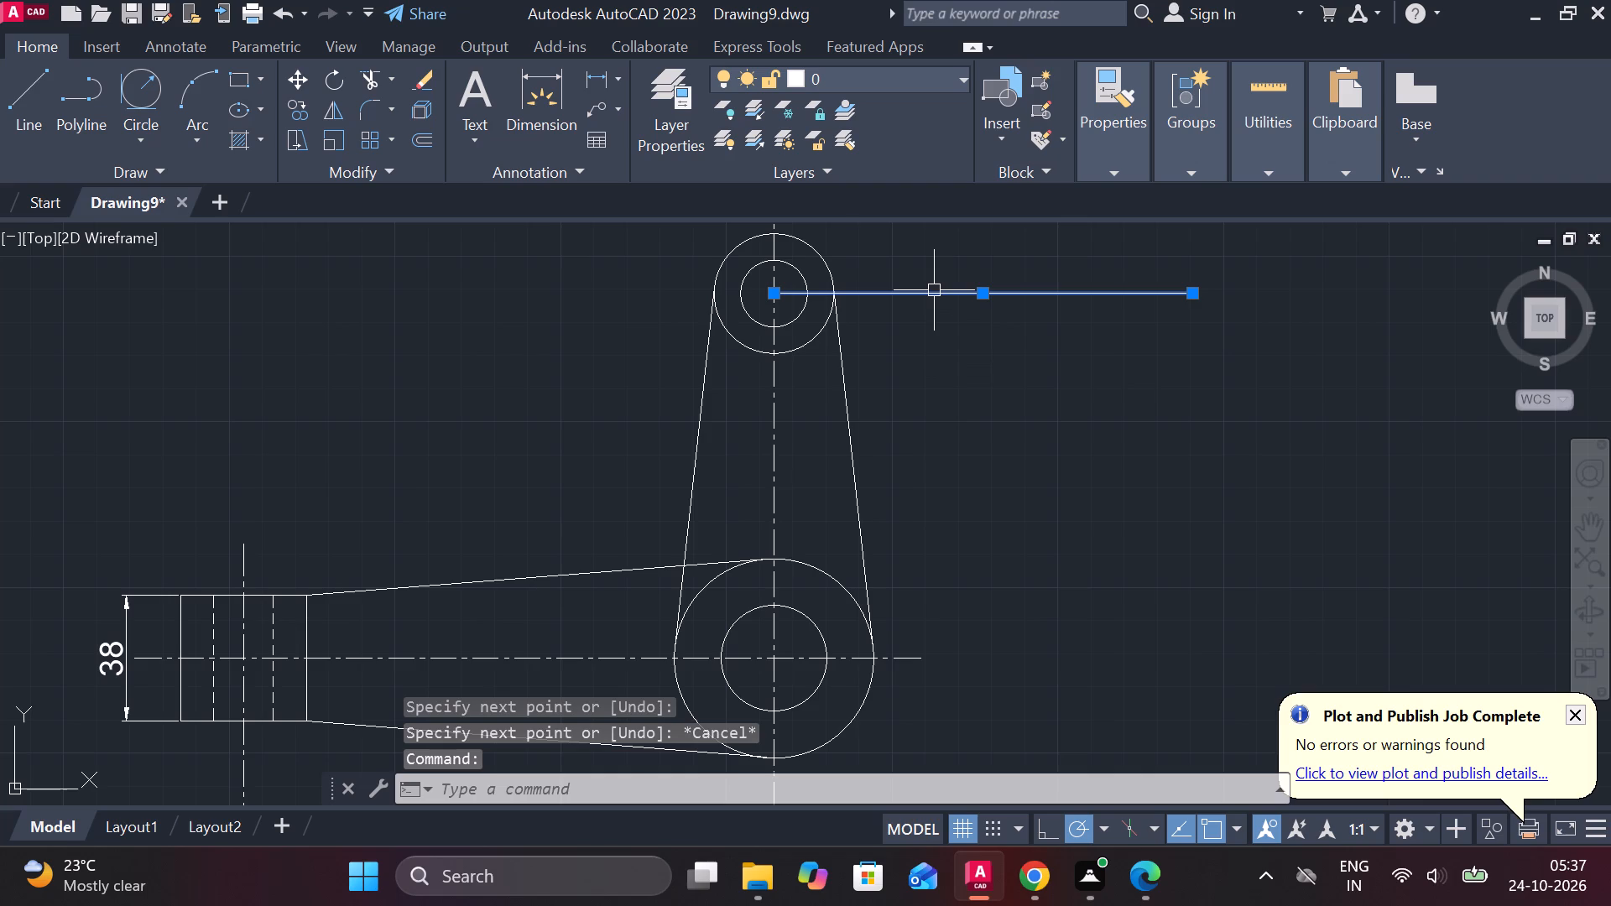
key(o)
key(Return)
key(Return)
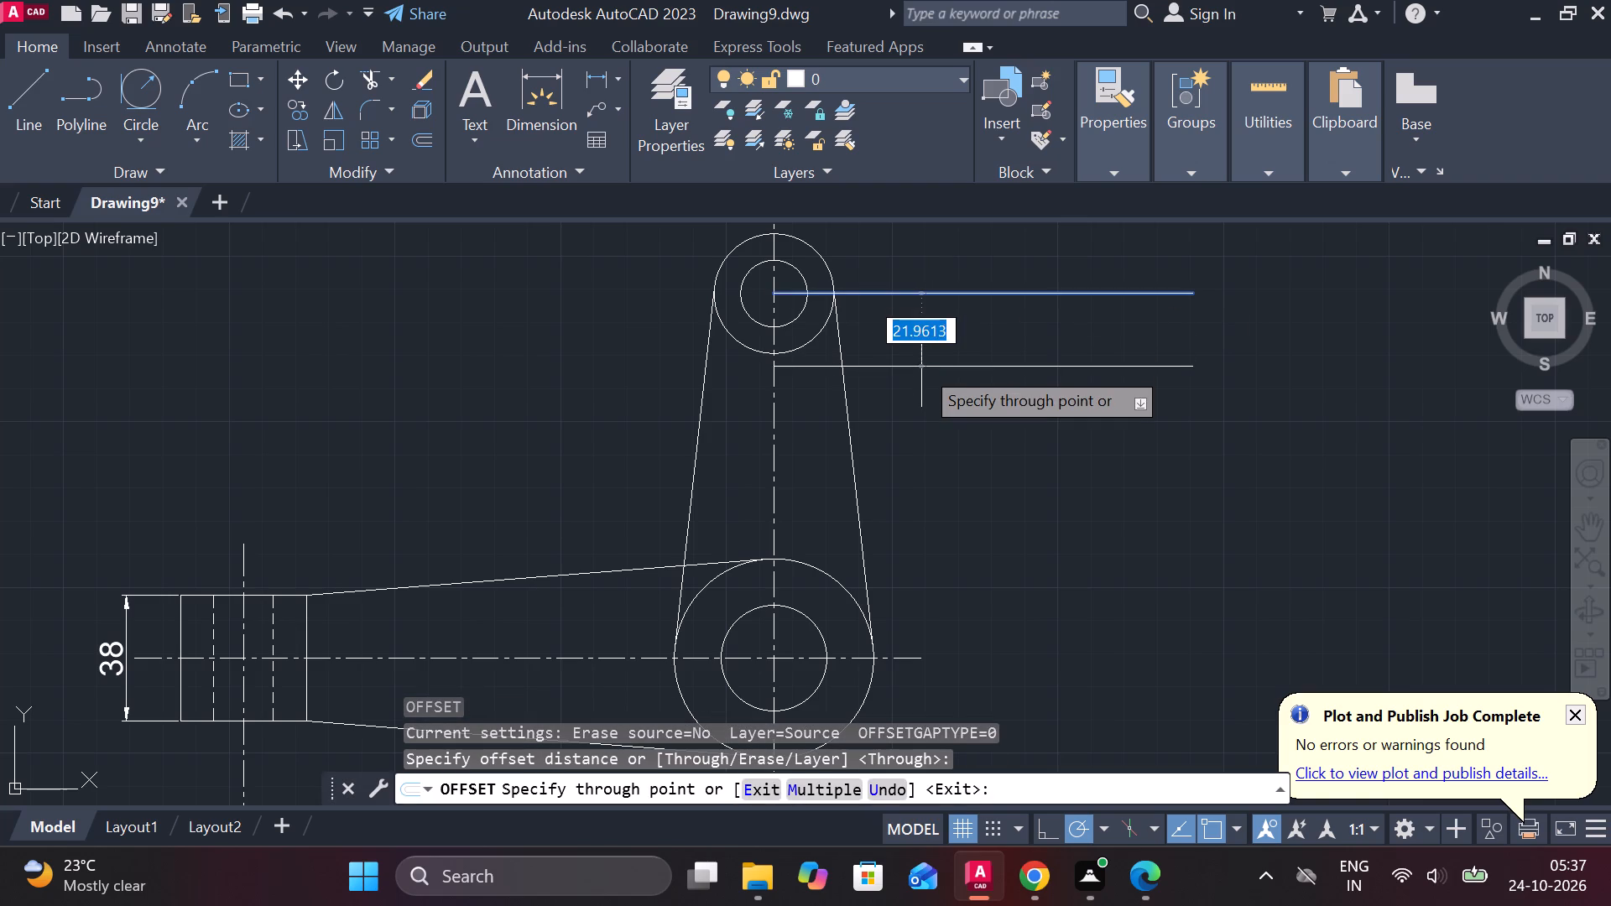
text(22)
key(space)
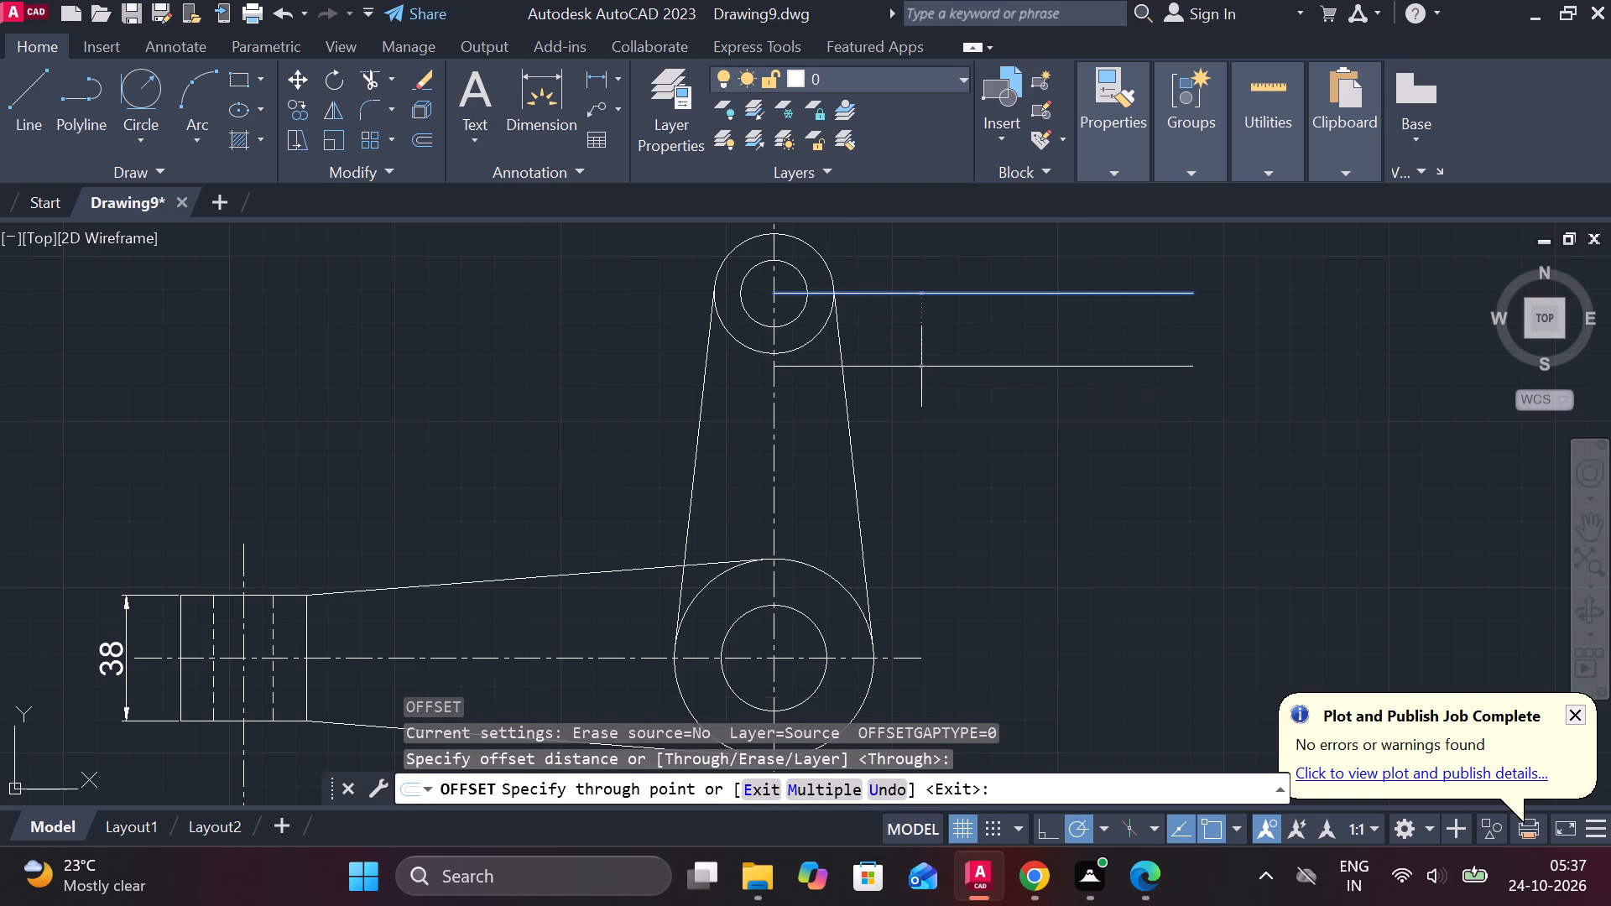
click(921, 367)
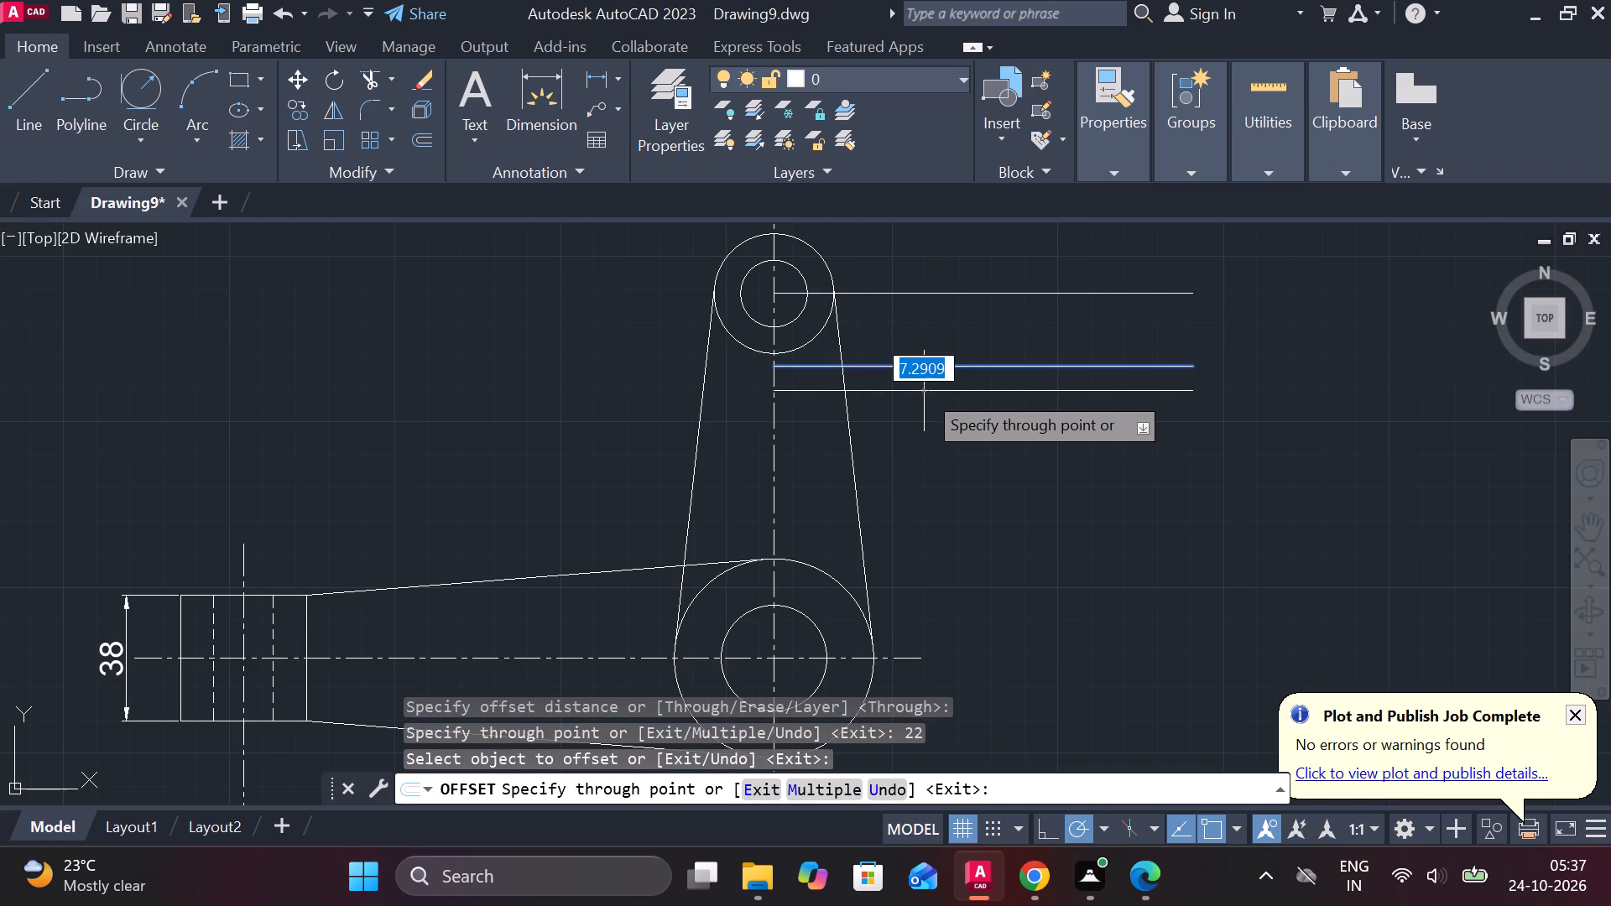
text(12)
key(space)
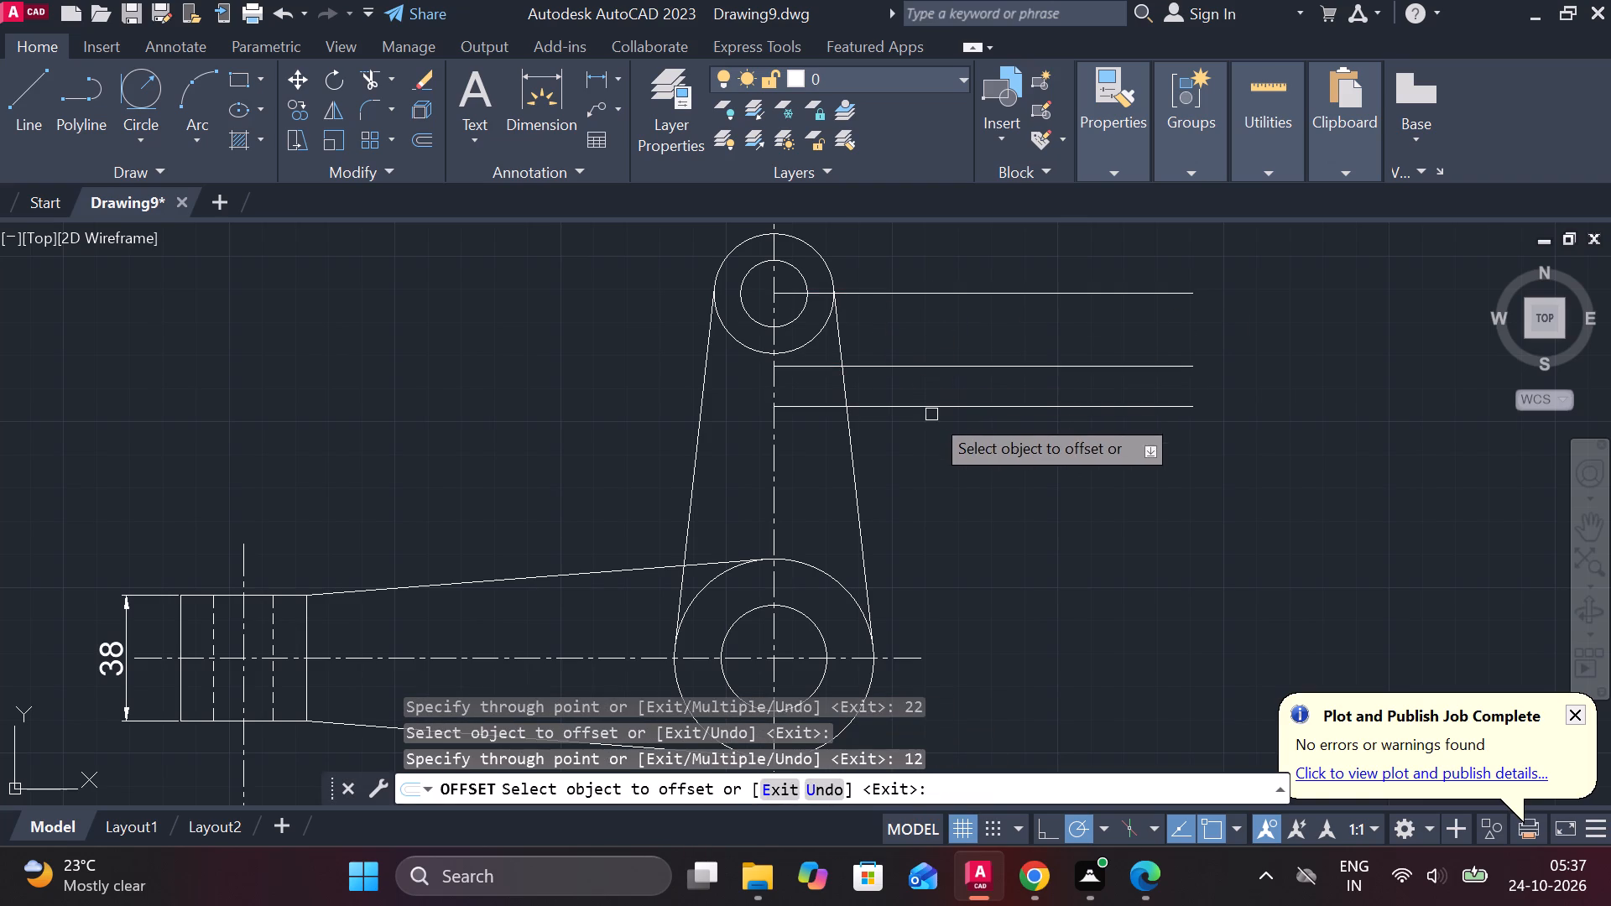
key(Escape)
Extend the lowest offset line across the vertical arm to the arm's left slanted edge.
text(EX)
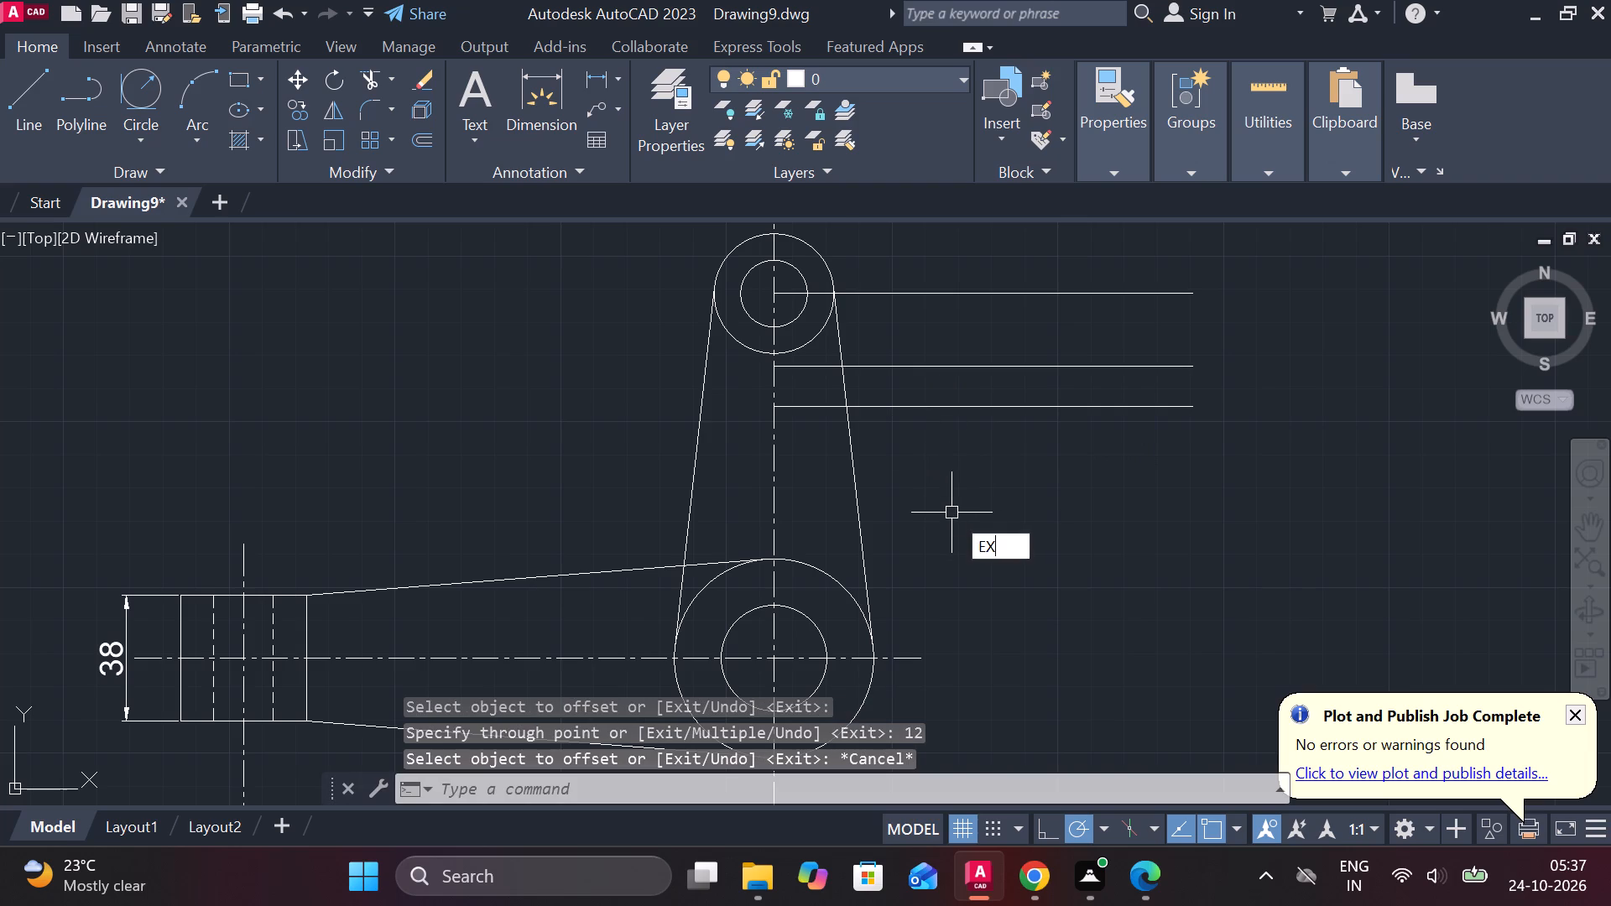
key(space)
click(810, 411)
key(Escape)
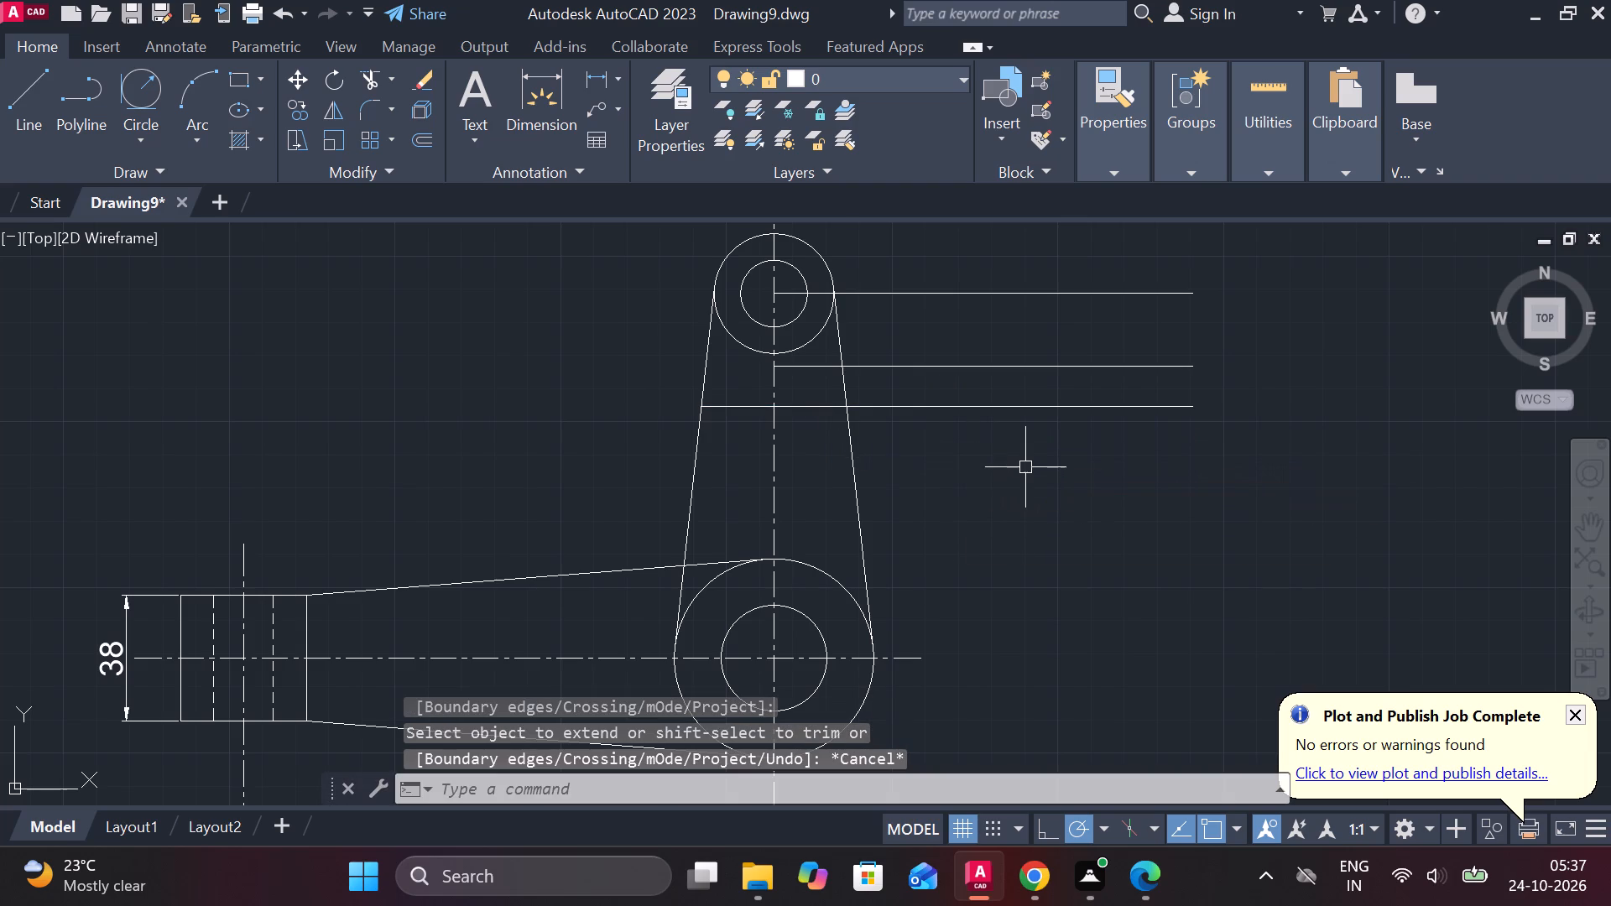
Extend the middle horizontal line across the vertical arm to the arm's left slanted edge.
text(EX)
key(space)
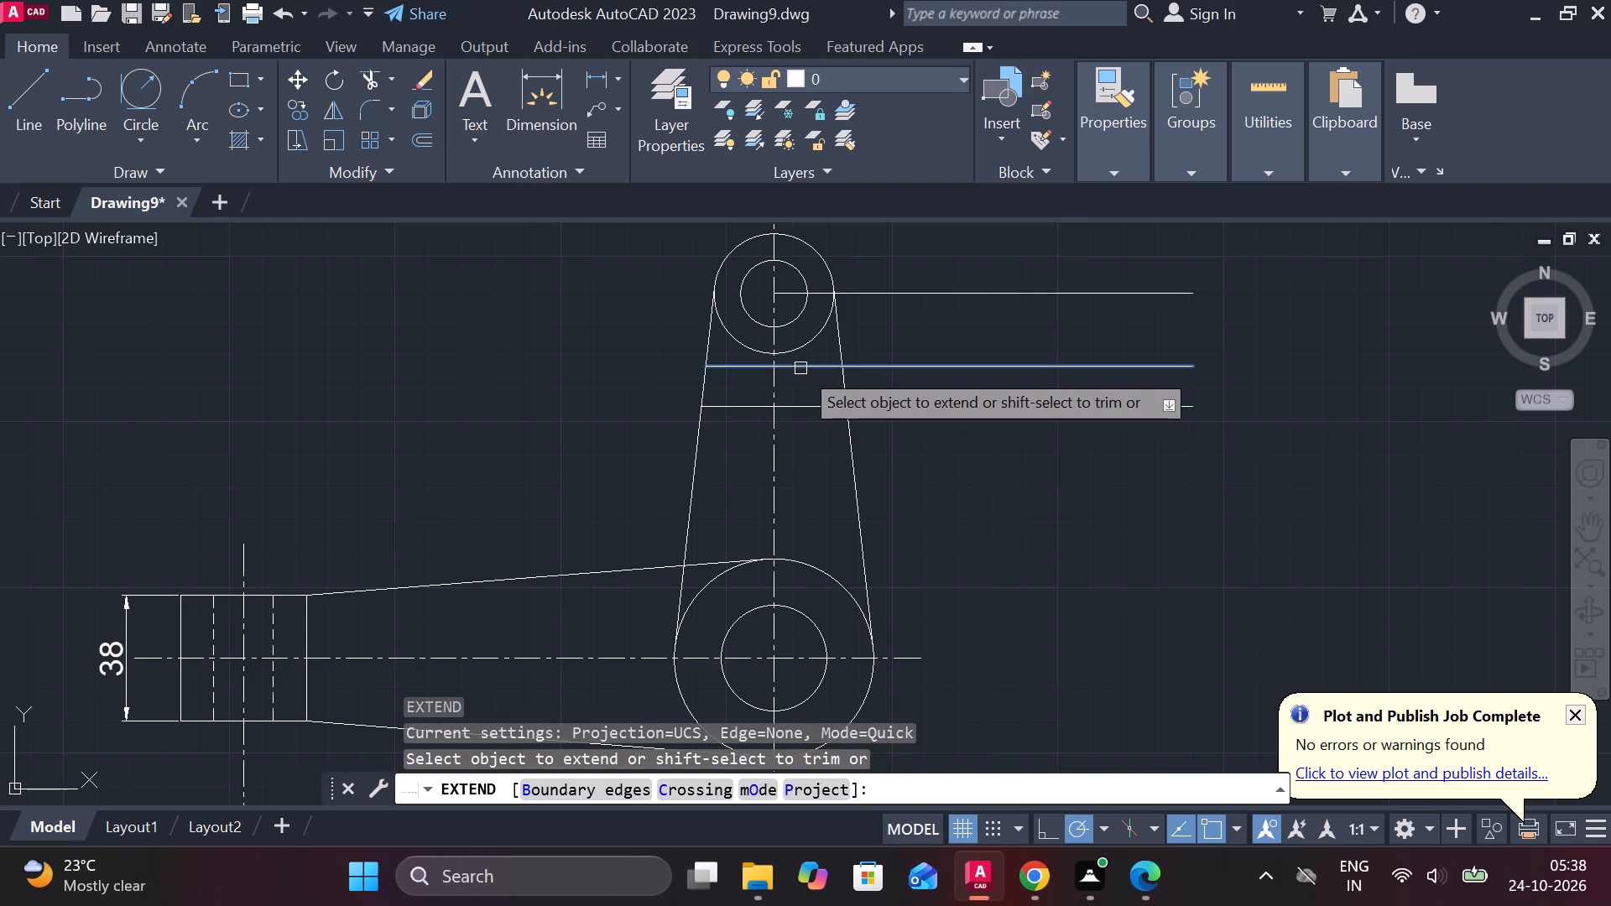
click(800, 368)
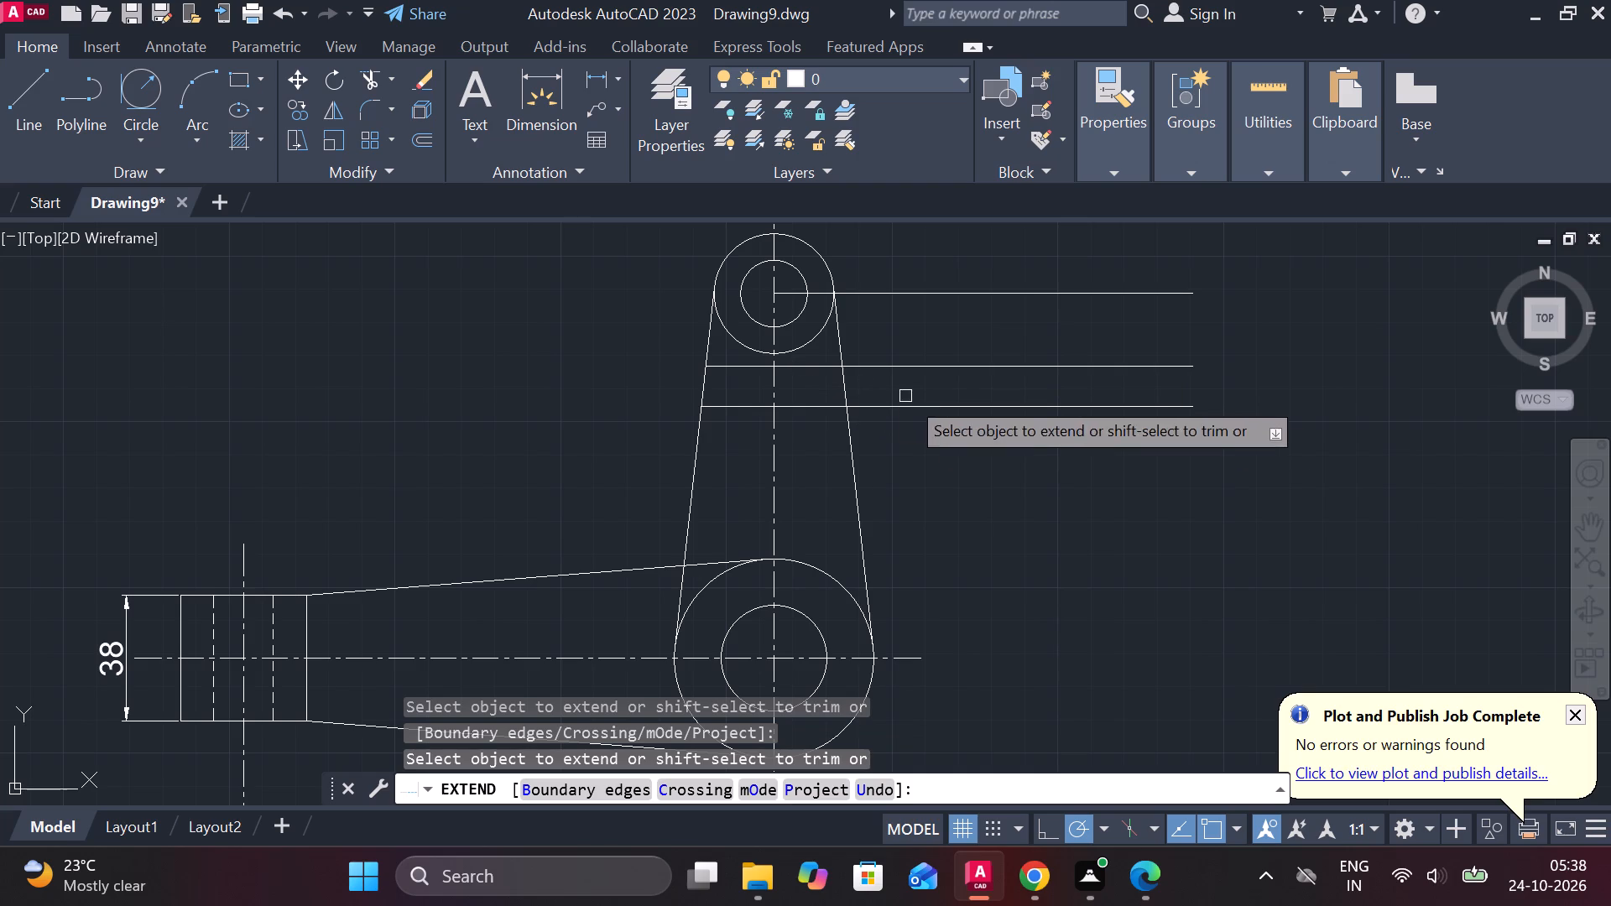
key(Escape)
Trim away the lower arc of the small upper boss's outer circle between the arm edges on the first, dimensioned lever.
scroll(945, 433, down, 3)
middle_drag(905, 357, 914, 429)
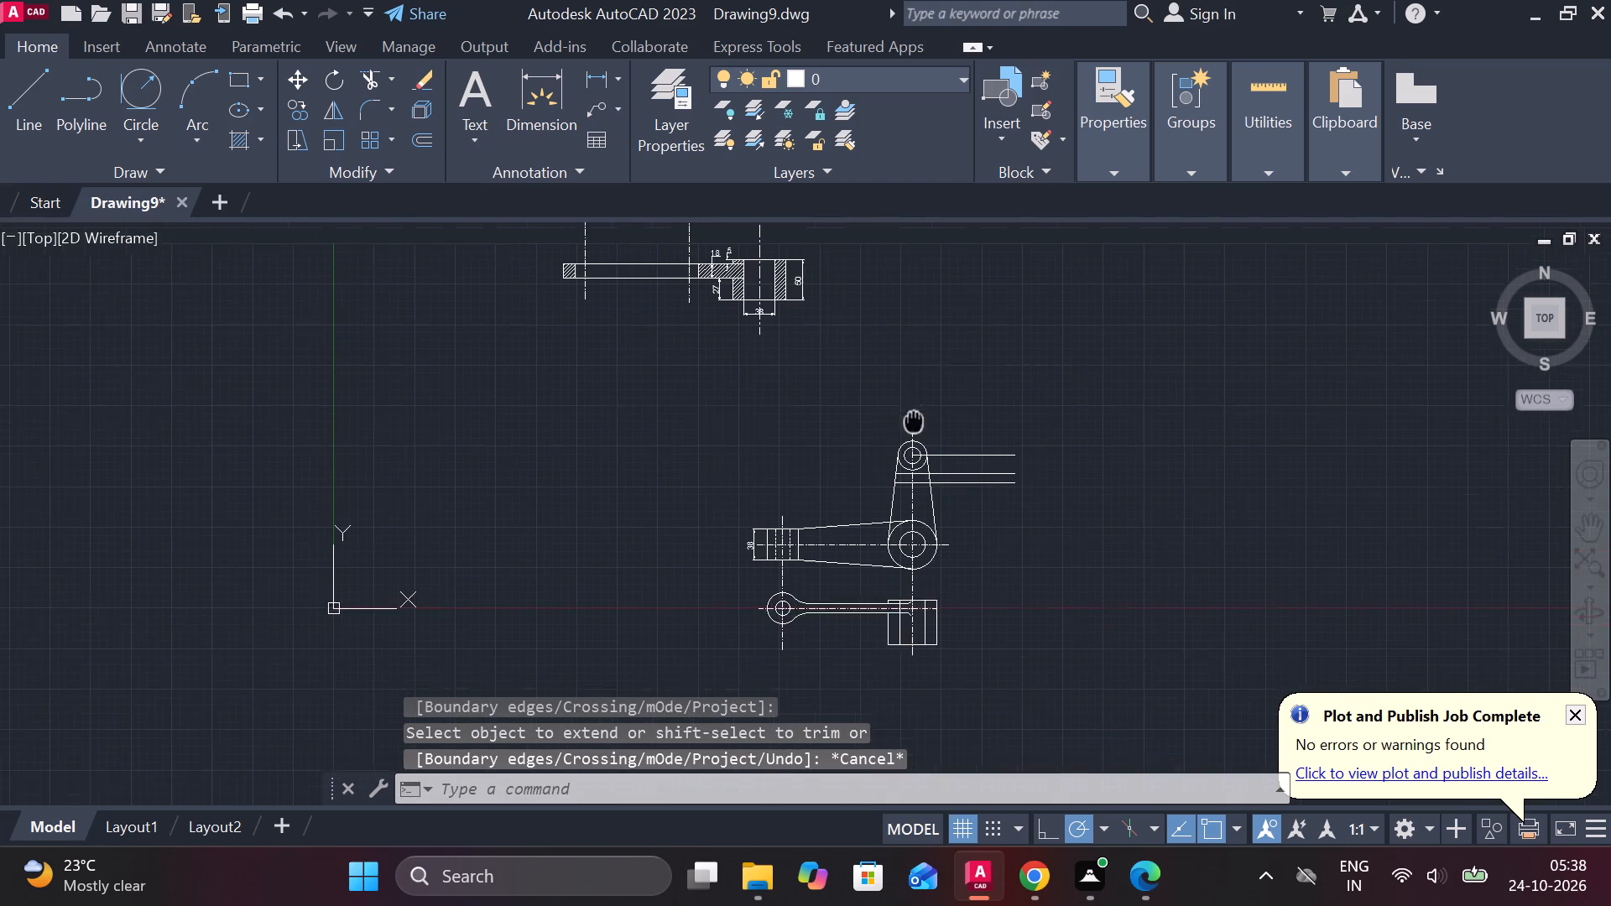
middle_drag(914, 429, 914, 445)
middle_drag(884, 355, 894, 497)
scroll(778, 304, up, 2)
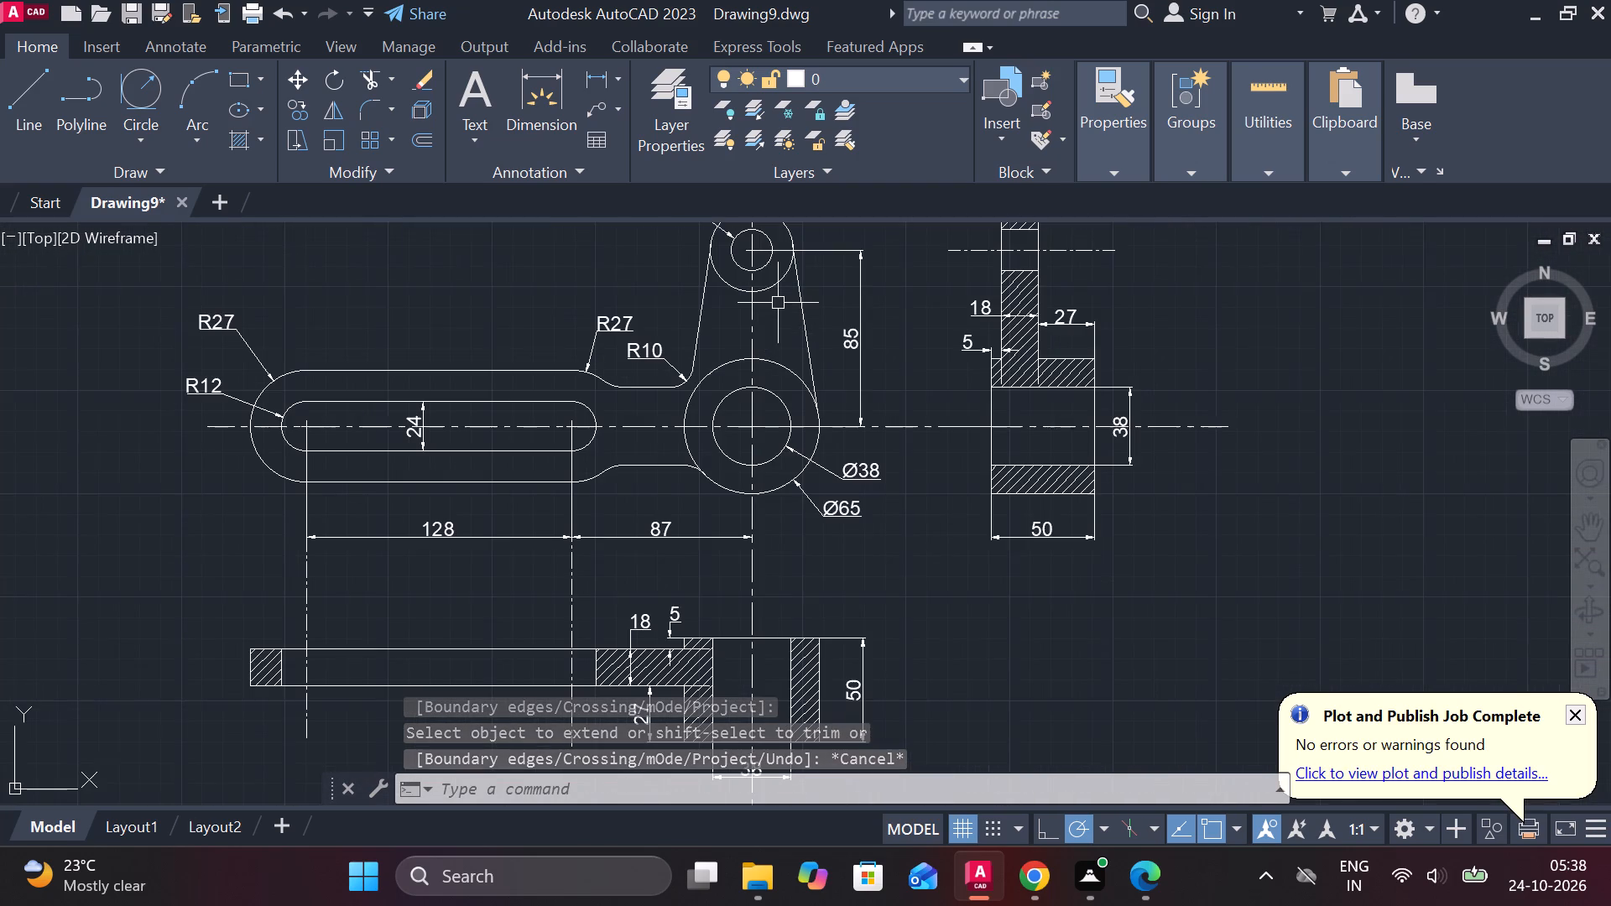
text(TR)
key(space)
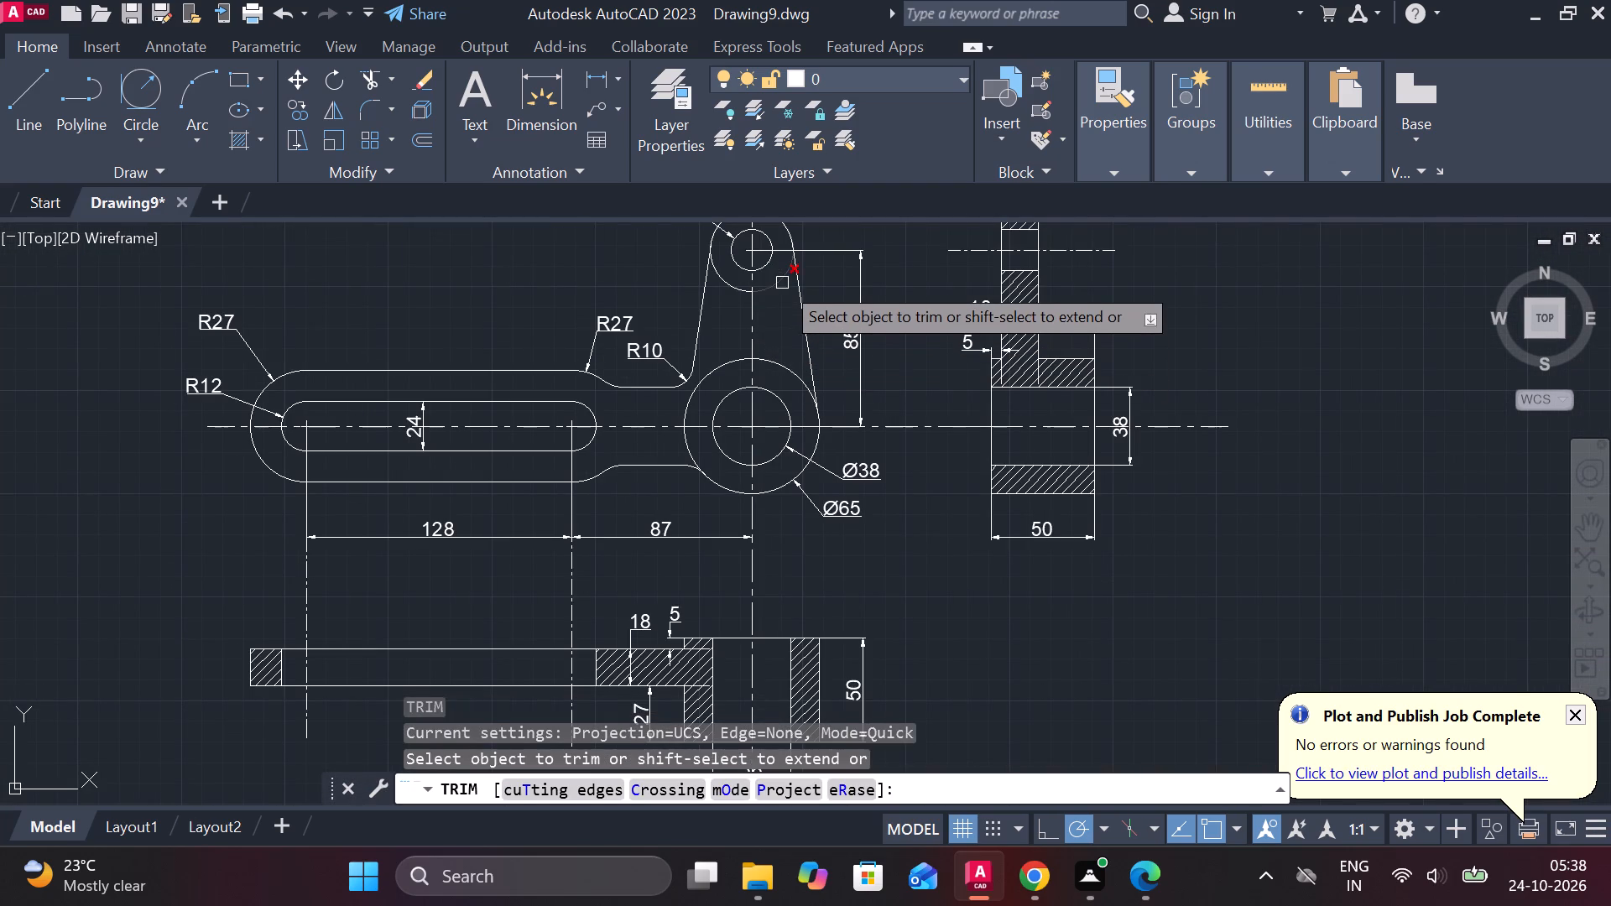
click(782, 283)
click(721, 286)
Trim the second lever's small upper boss outer circle between the arm edges, including the tiny remnant at the right tangent point.
scroll(870, 357, down, 2)
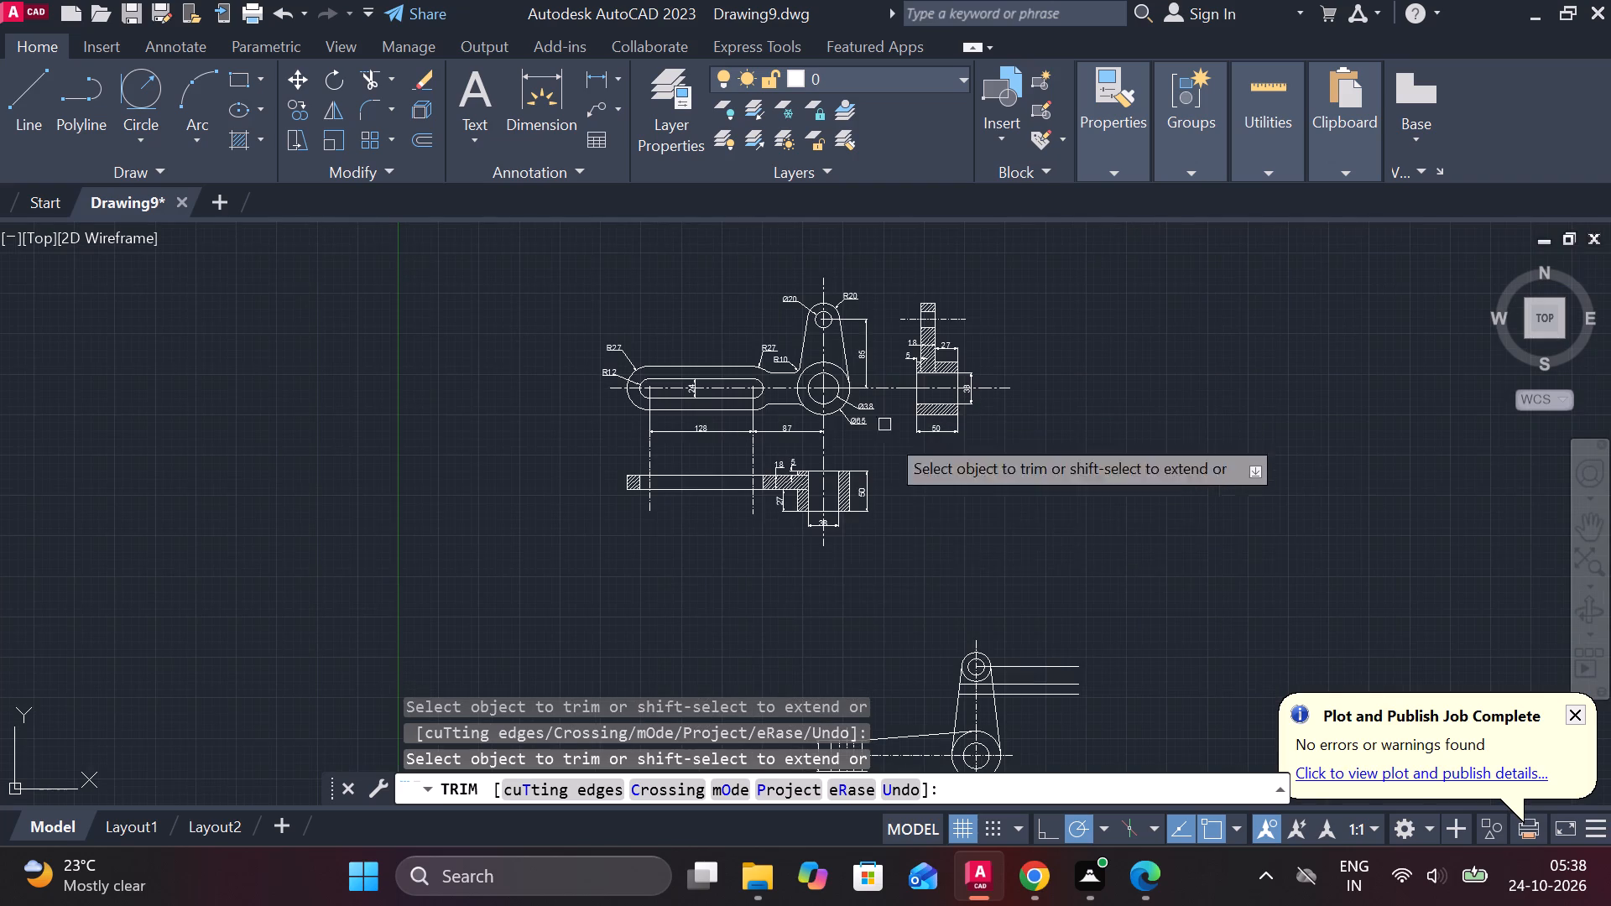
middle_drag(941, 523, 842, 274)
scroll(900, 482, up, 3)
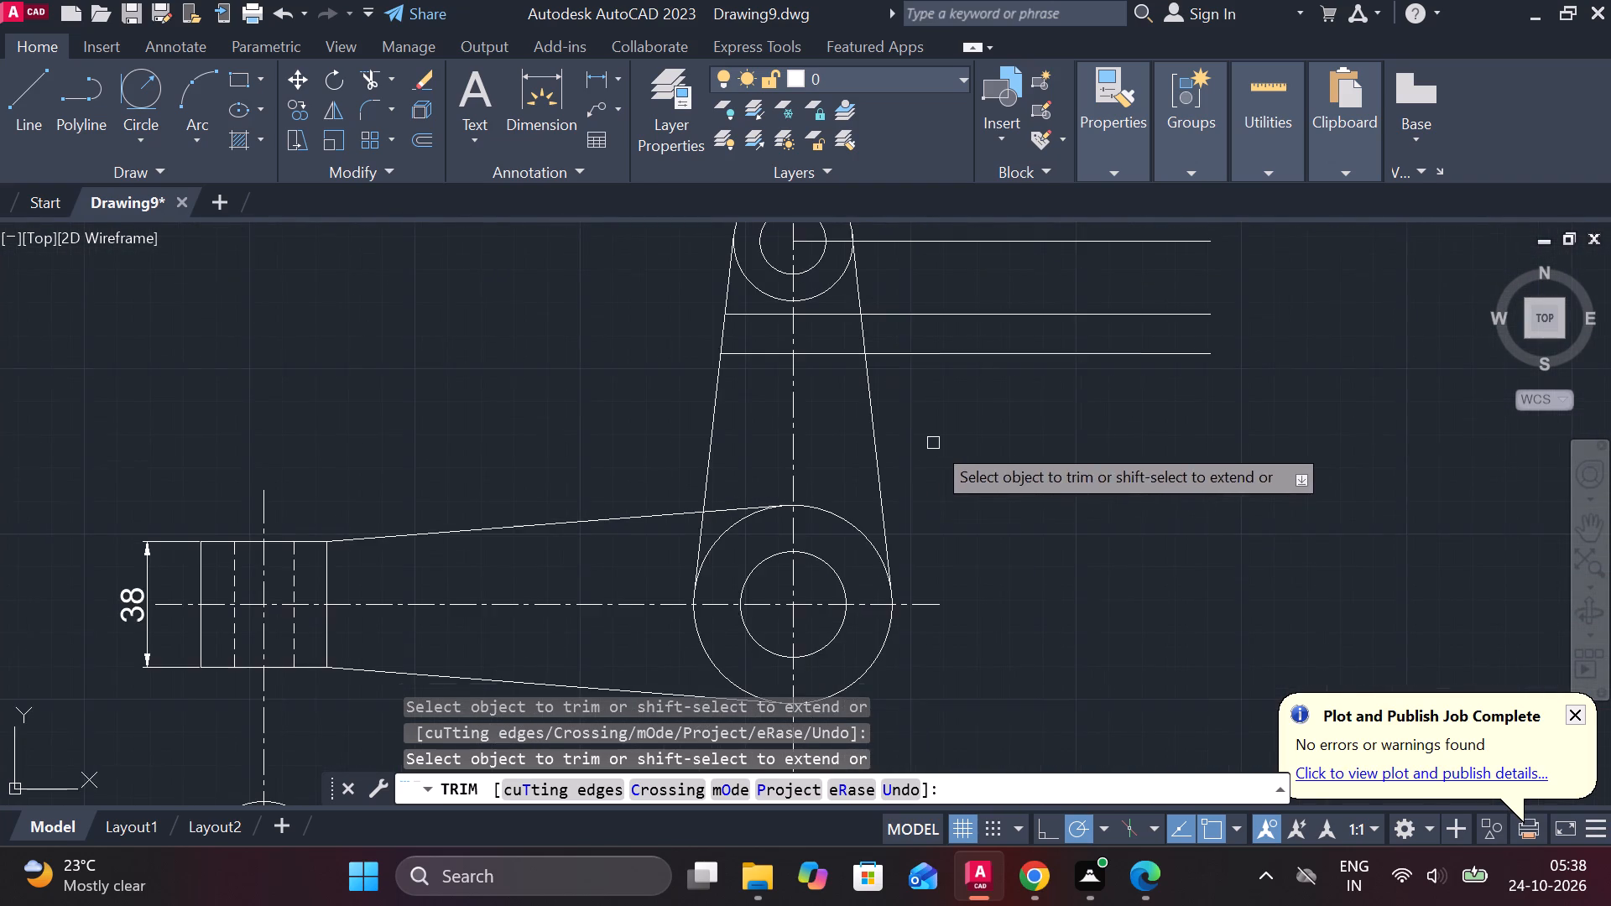
middle_drag(940, 444, 973, 587)
click(852, 430)
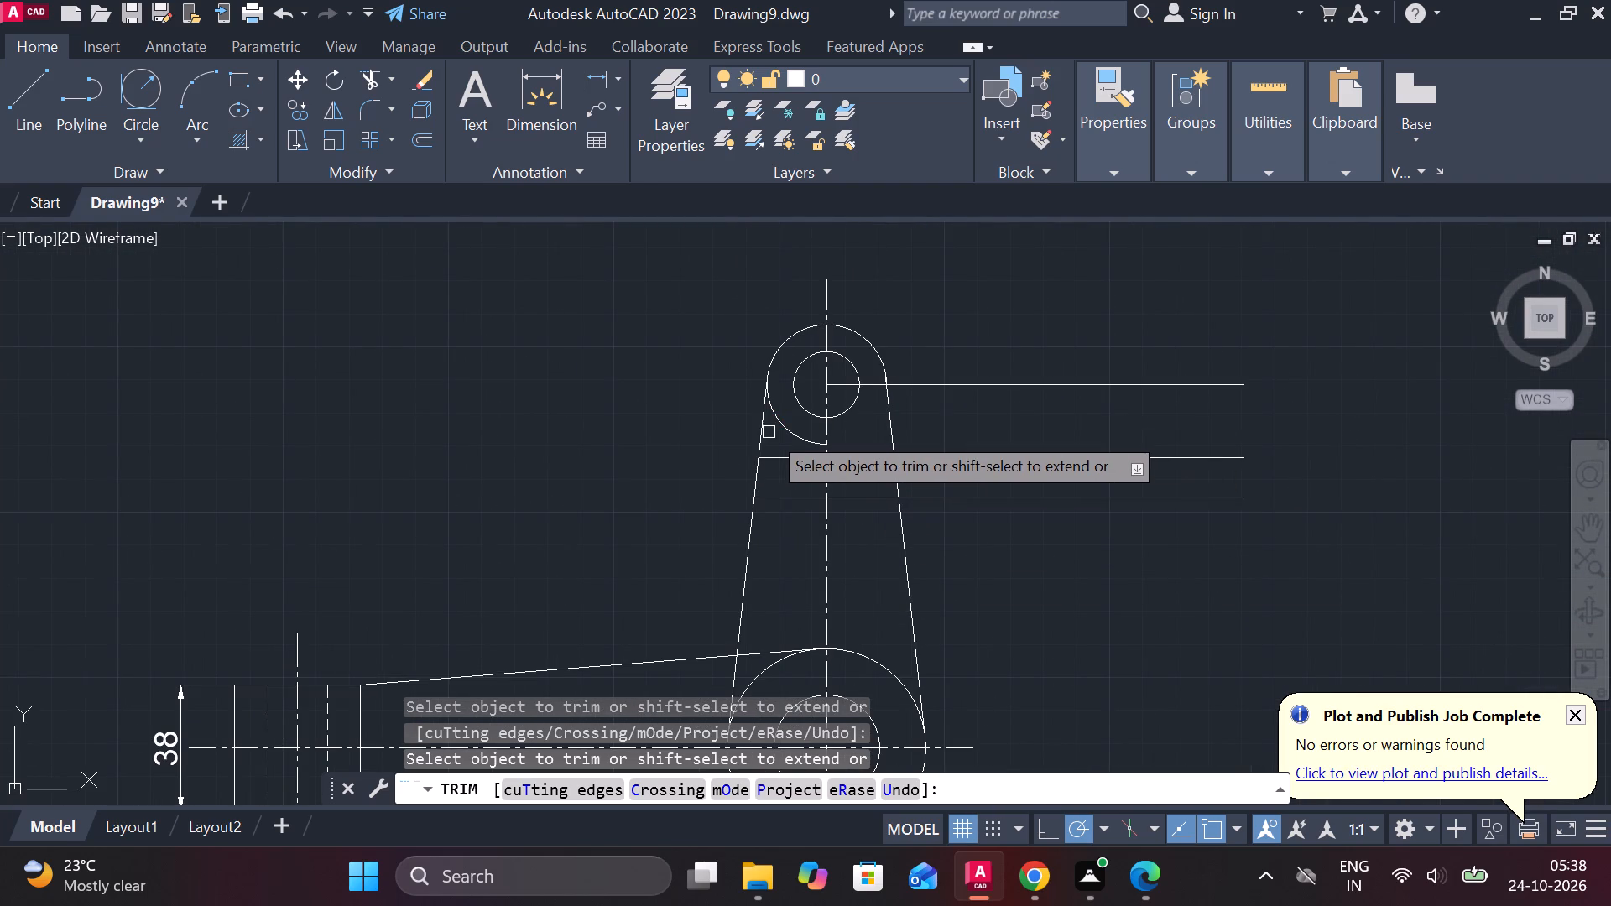
click(779, 432)
middle_drag(1056, 586, 1049, 585)
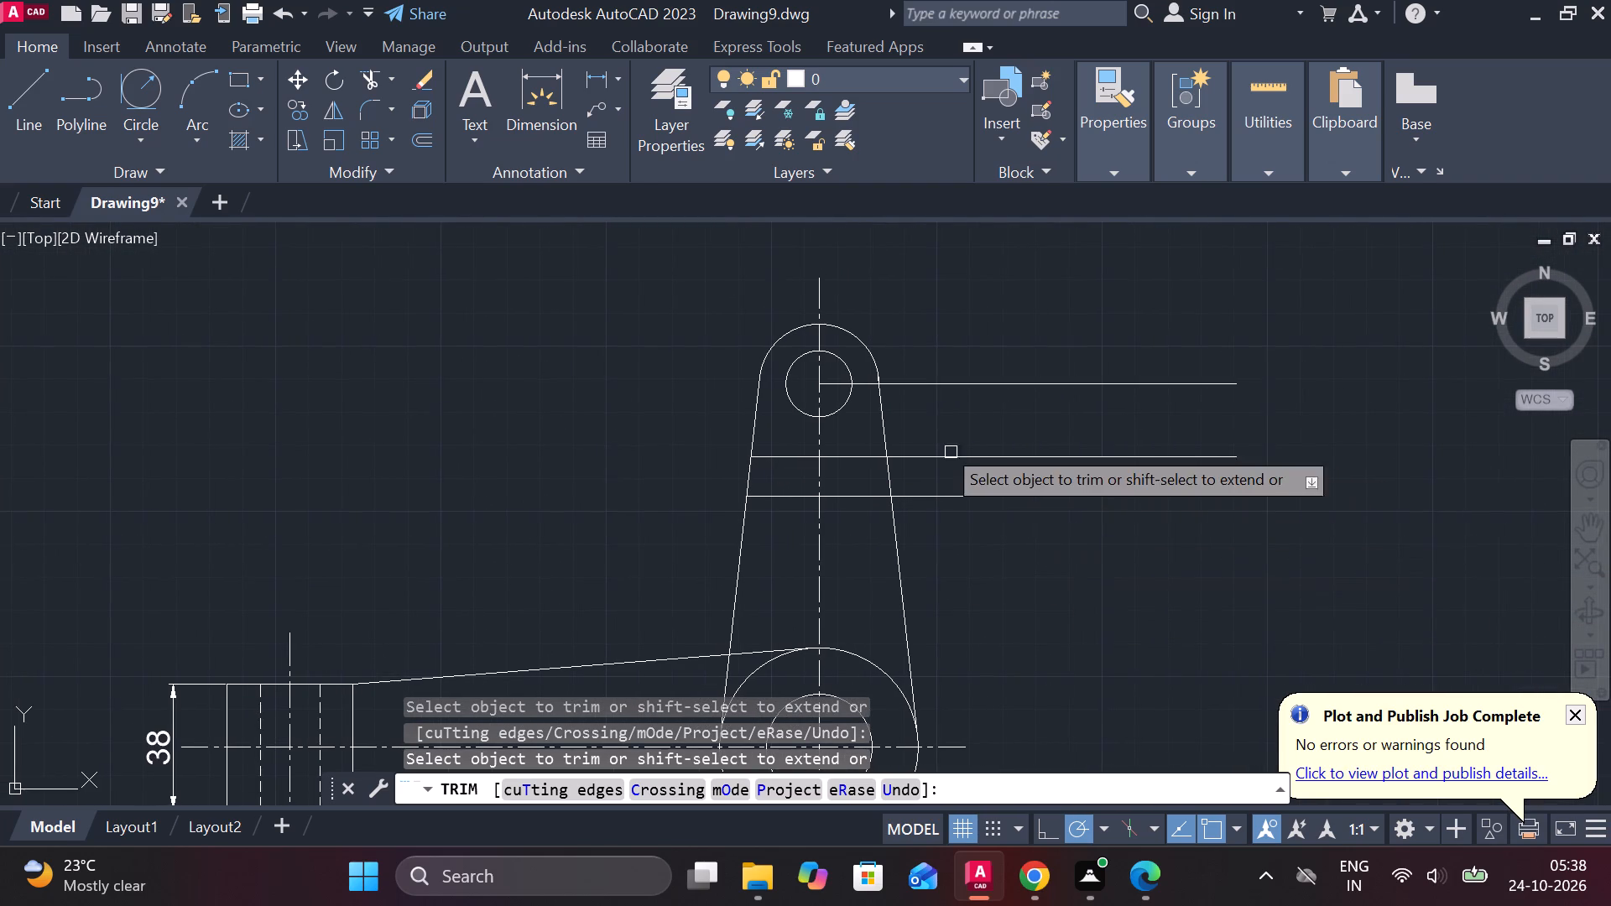
scroll(877, 377, up, 9)
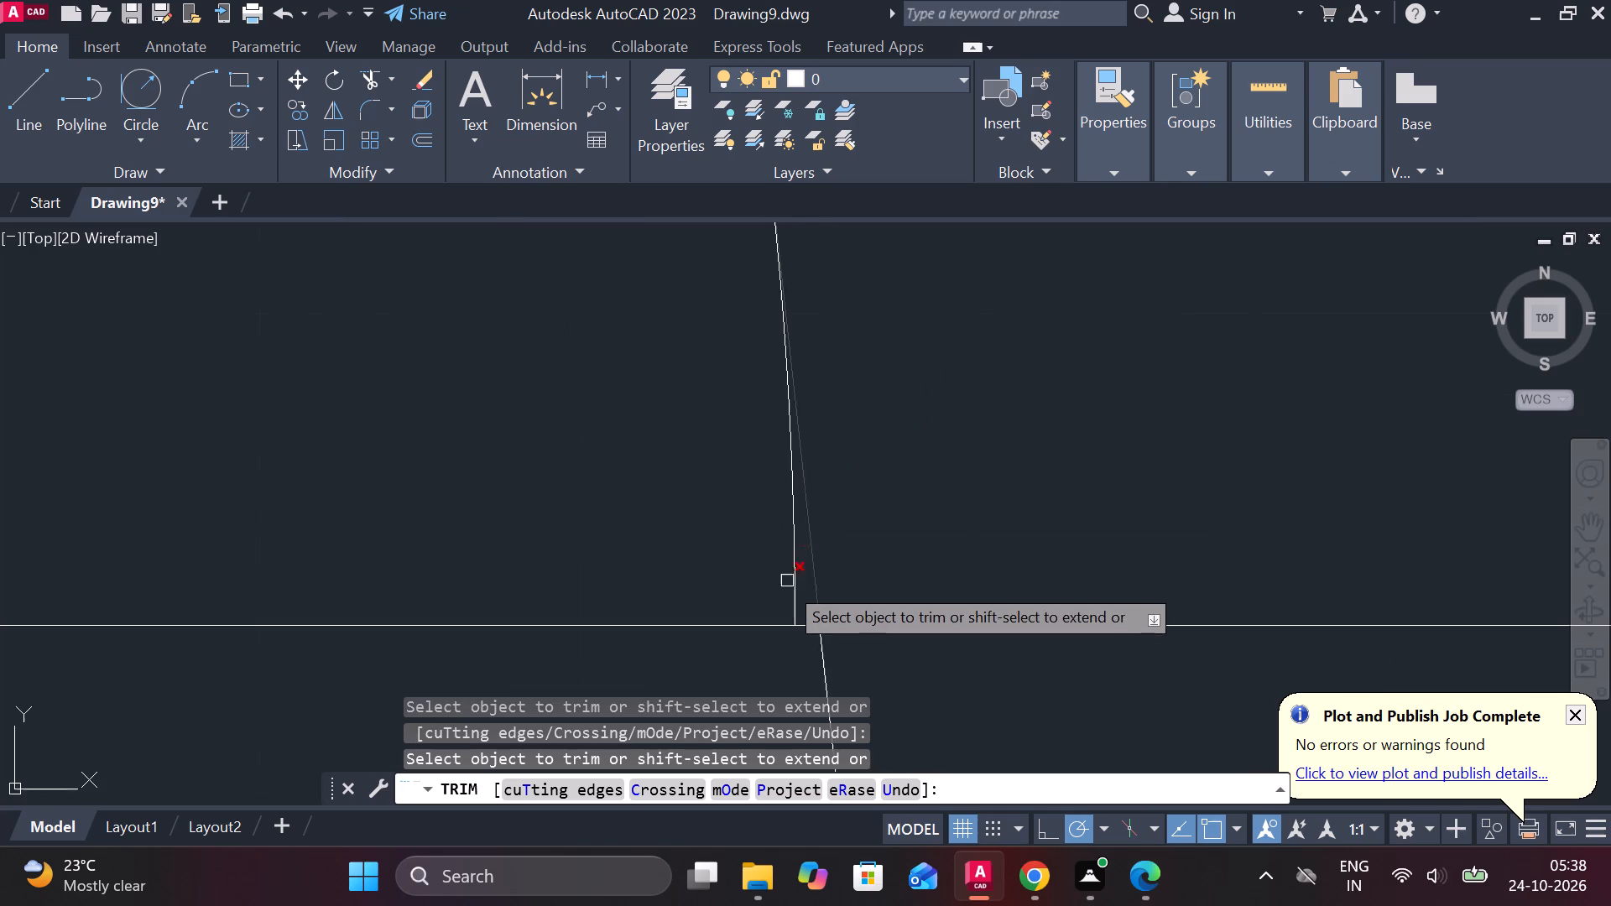
click(790, 537)
scroll(790, 537, down, 8)
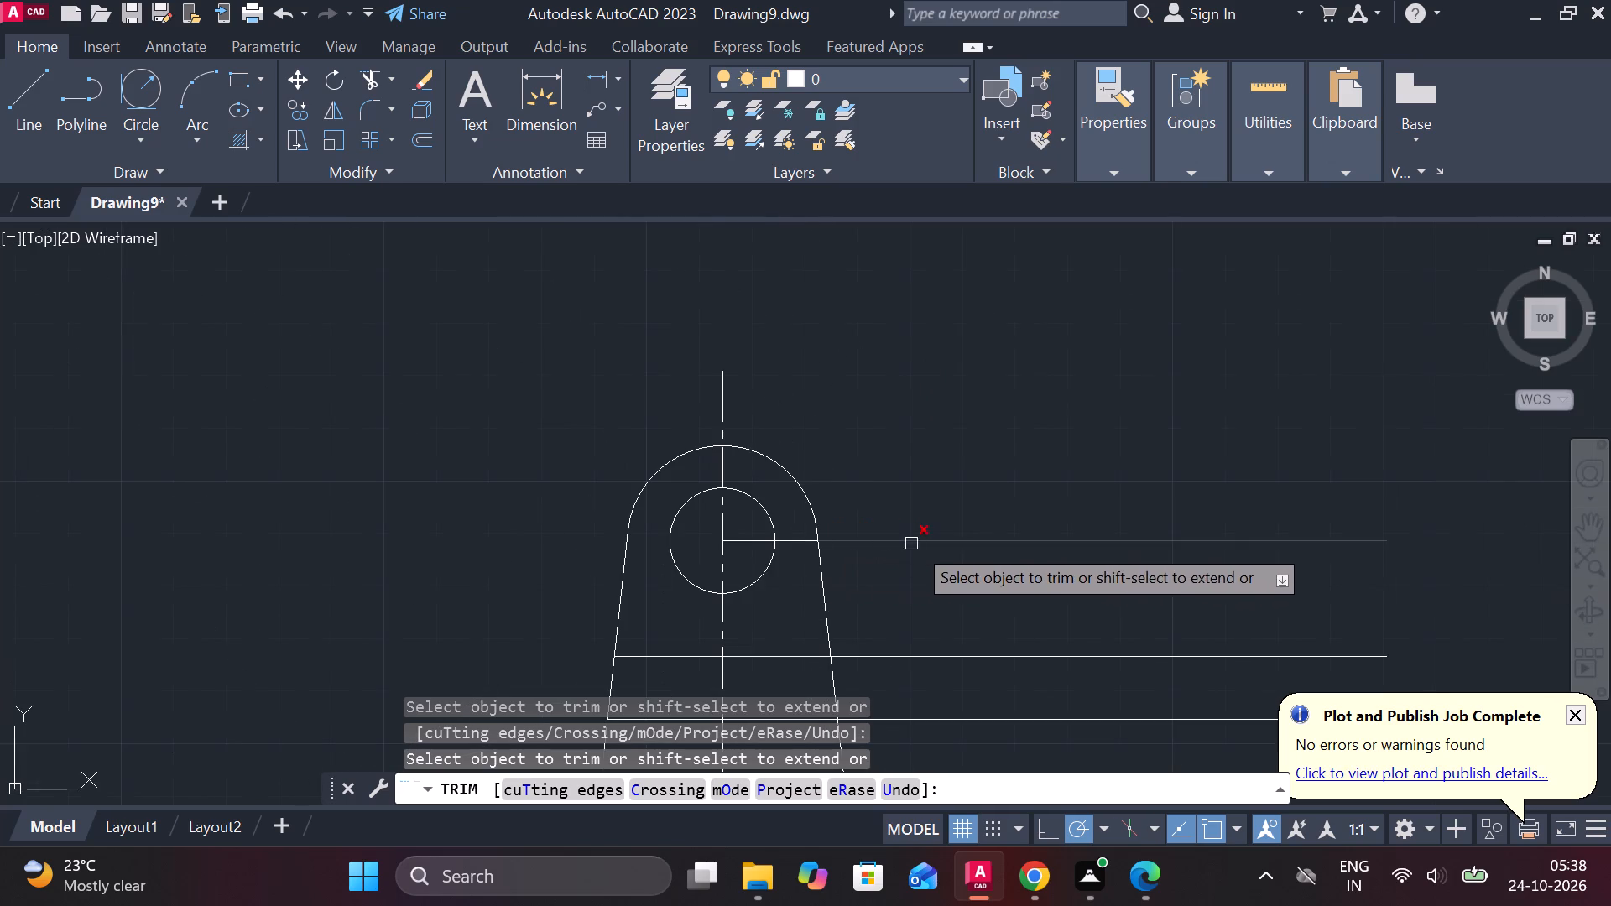
scroll(1087, 584, down, 2)
middle_drag(1139, 701, 1061, 556)
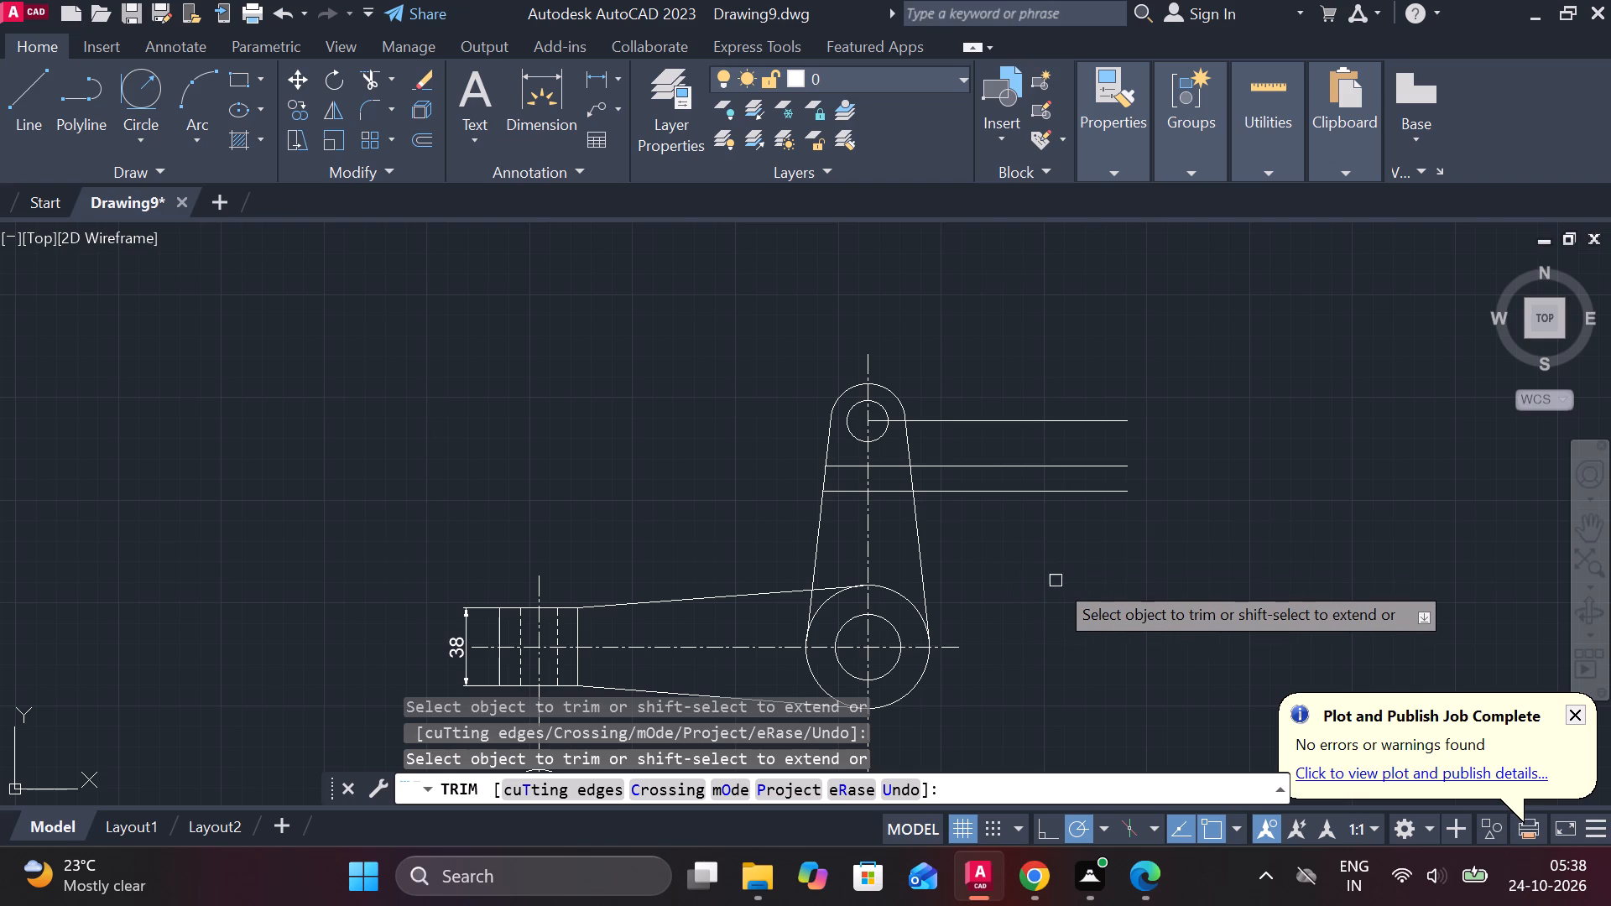
middle_drag(1056, 585, 1073, 505)
key(Escape)
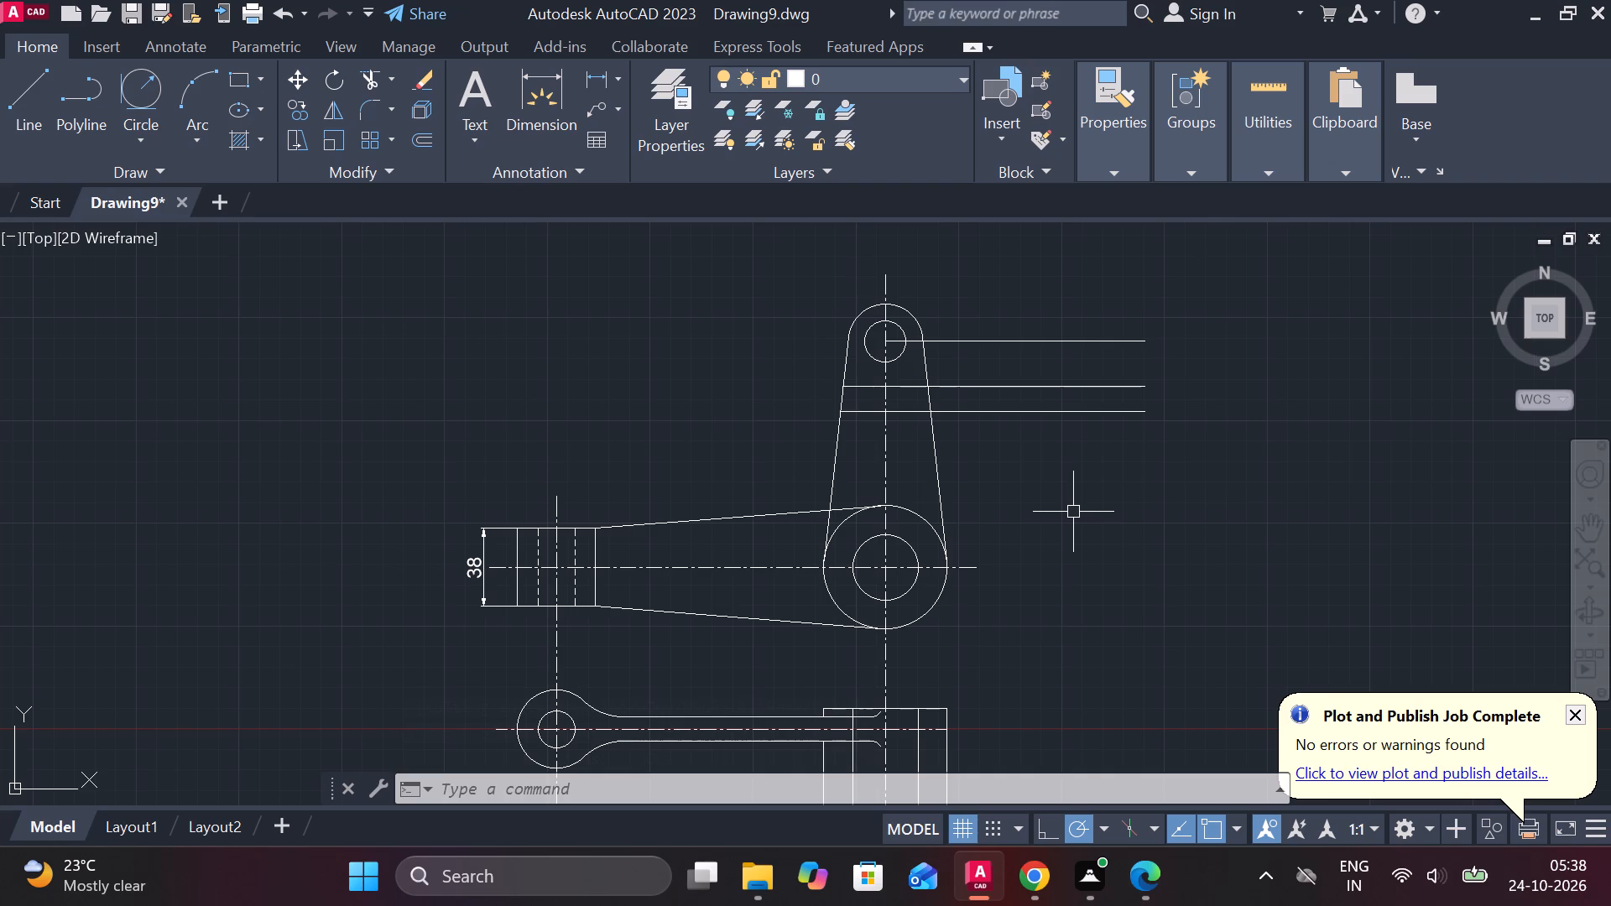
Draw a closed rectangle 50 wide and 60 high with lines, right of the large boss and level with its top quadrant.
key(l)
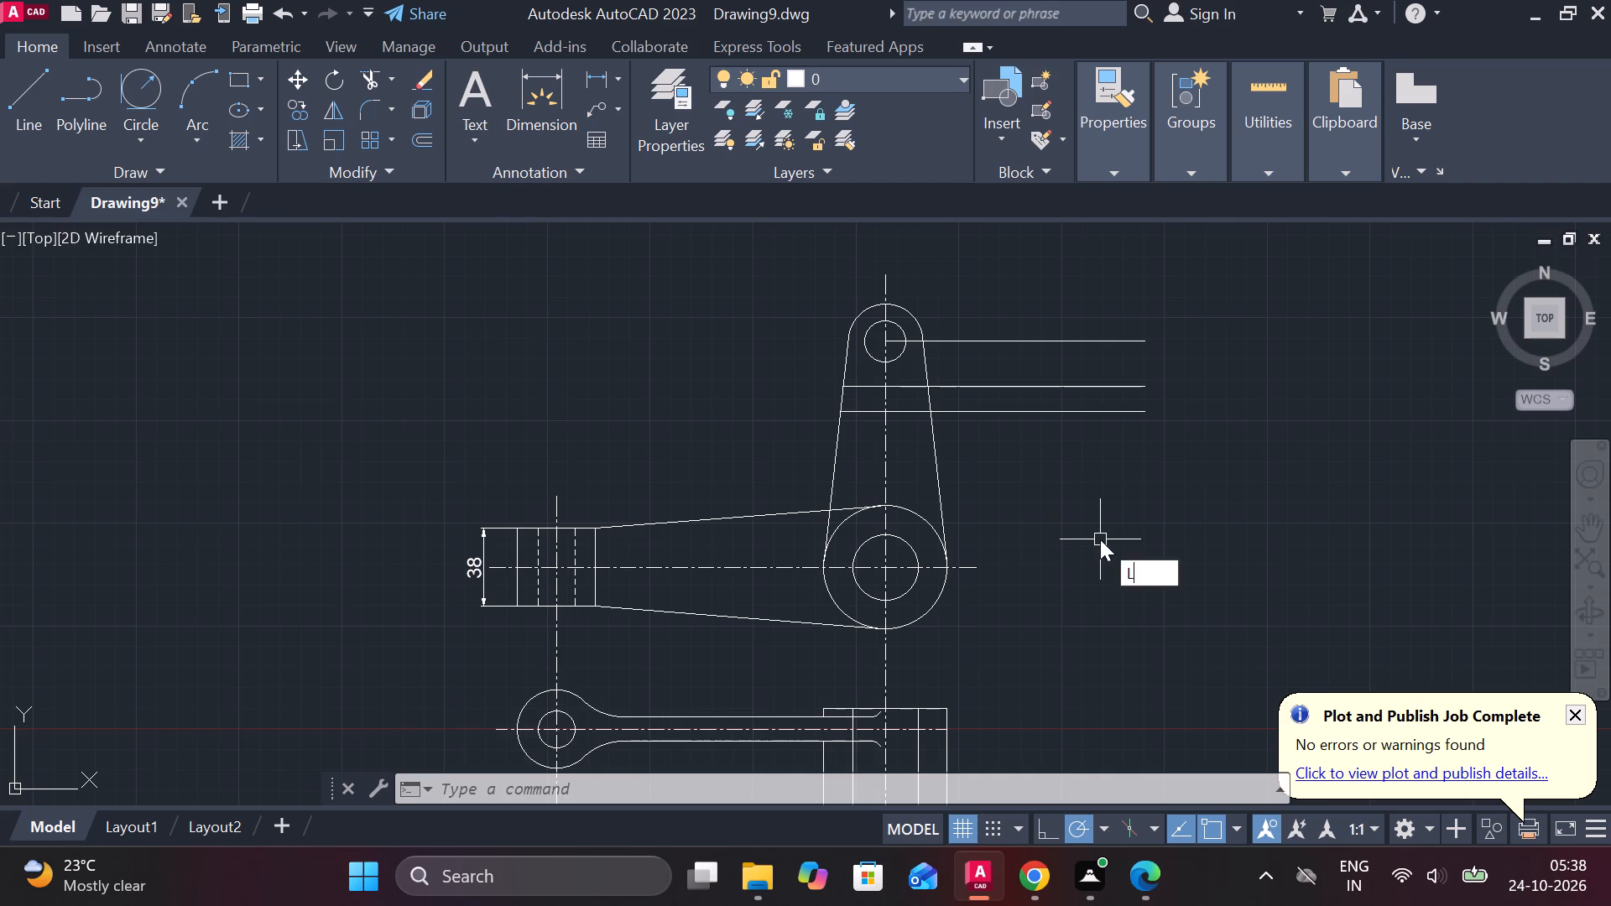
key(Return)
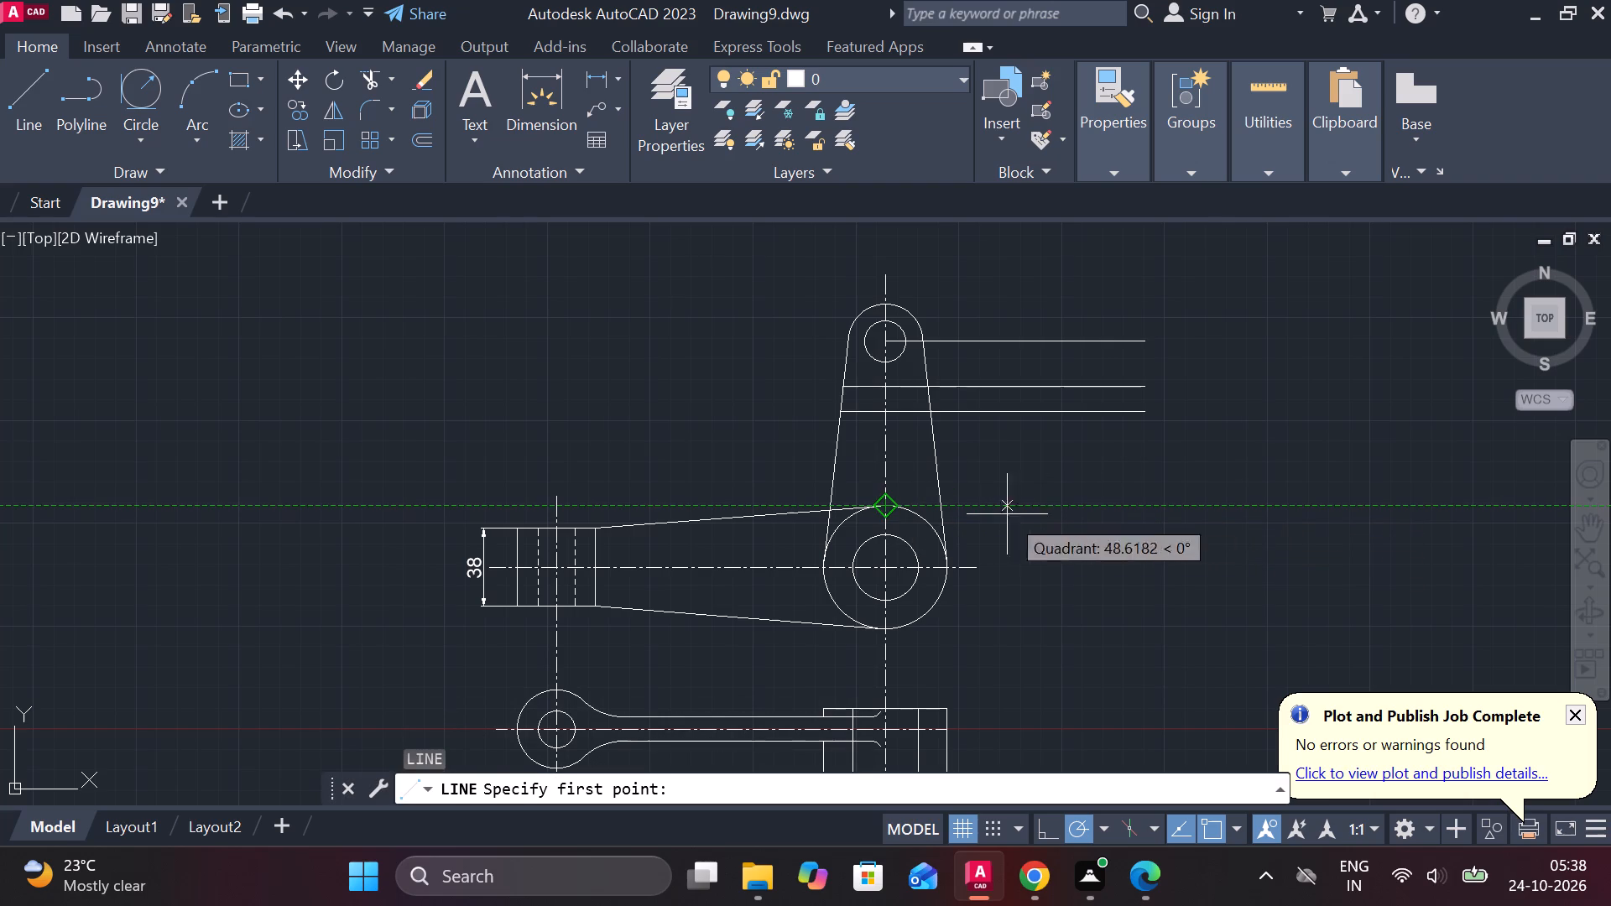
click(1089, 518)
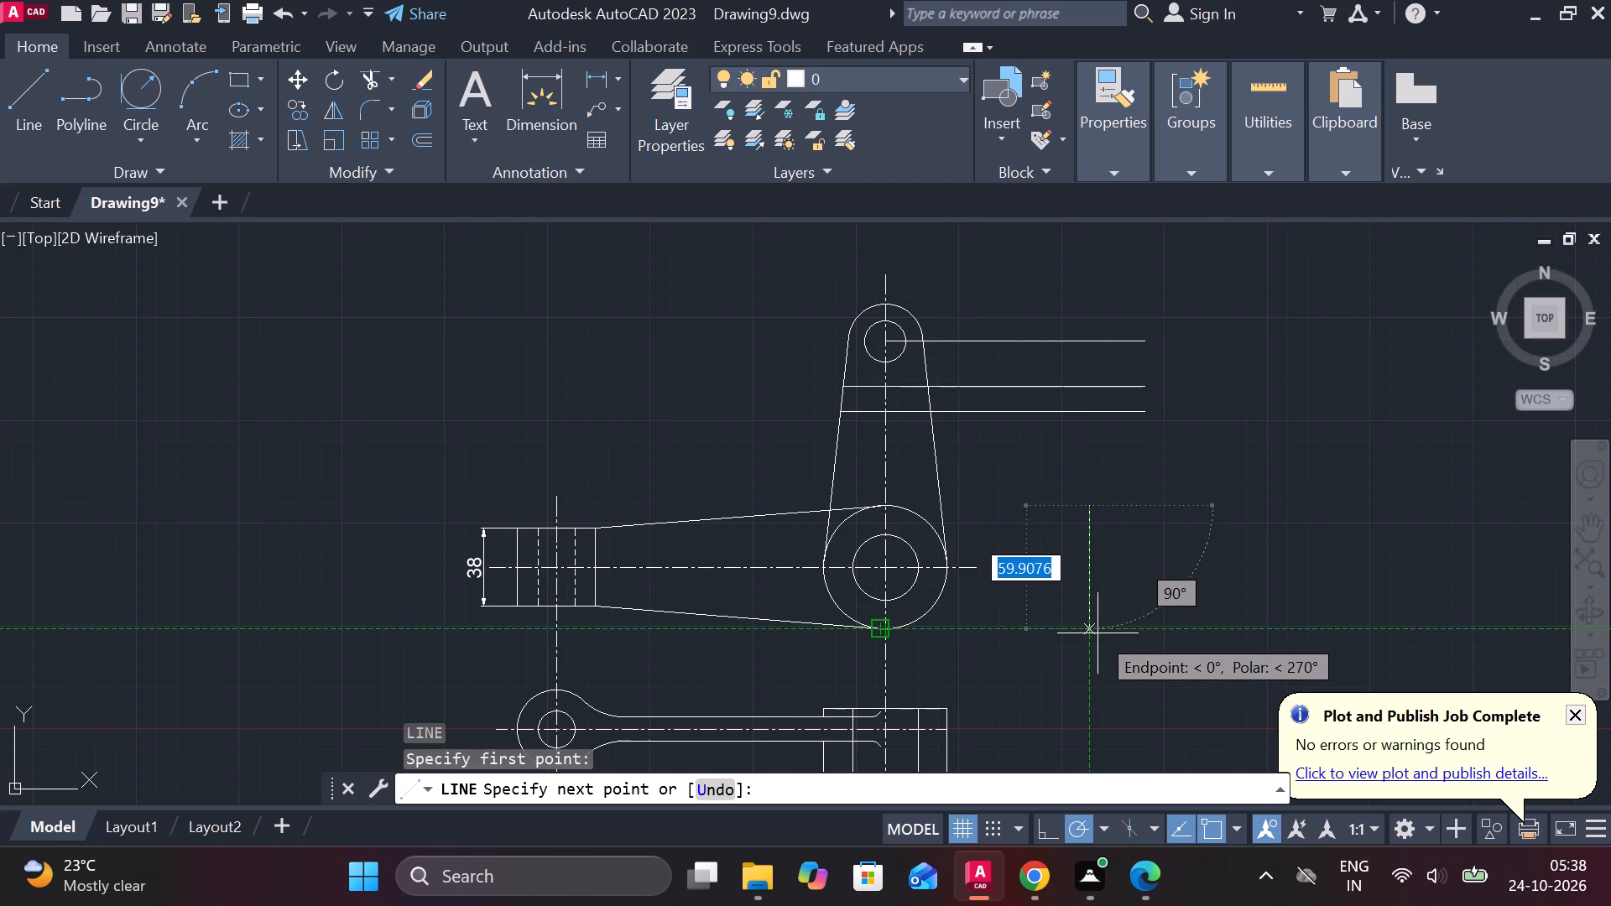
scroll(1097, 633, up, 2)
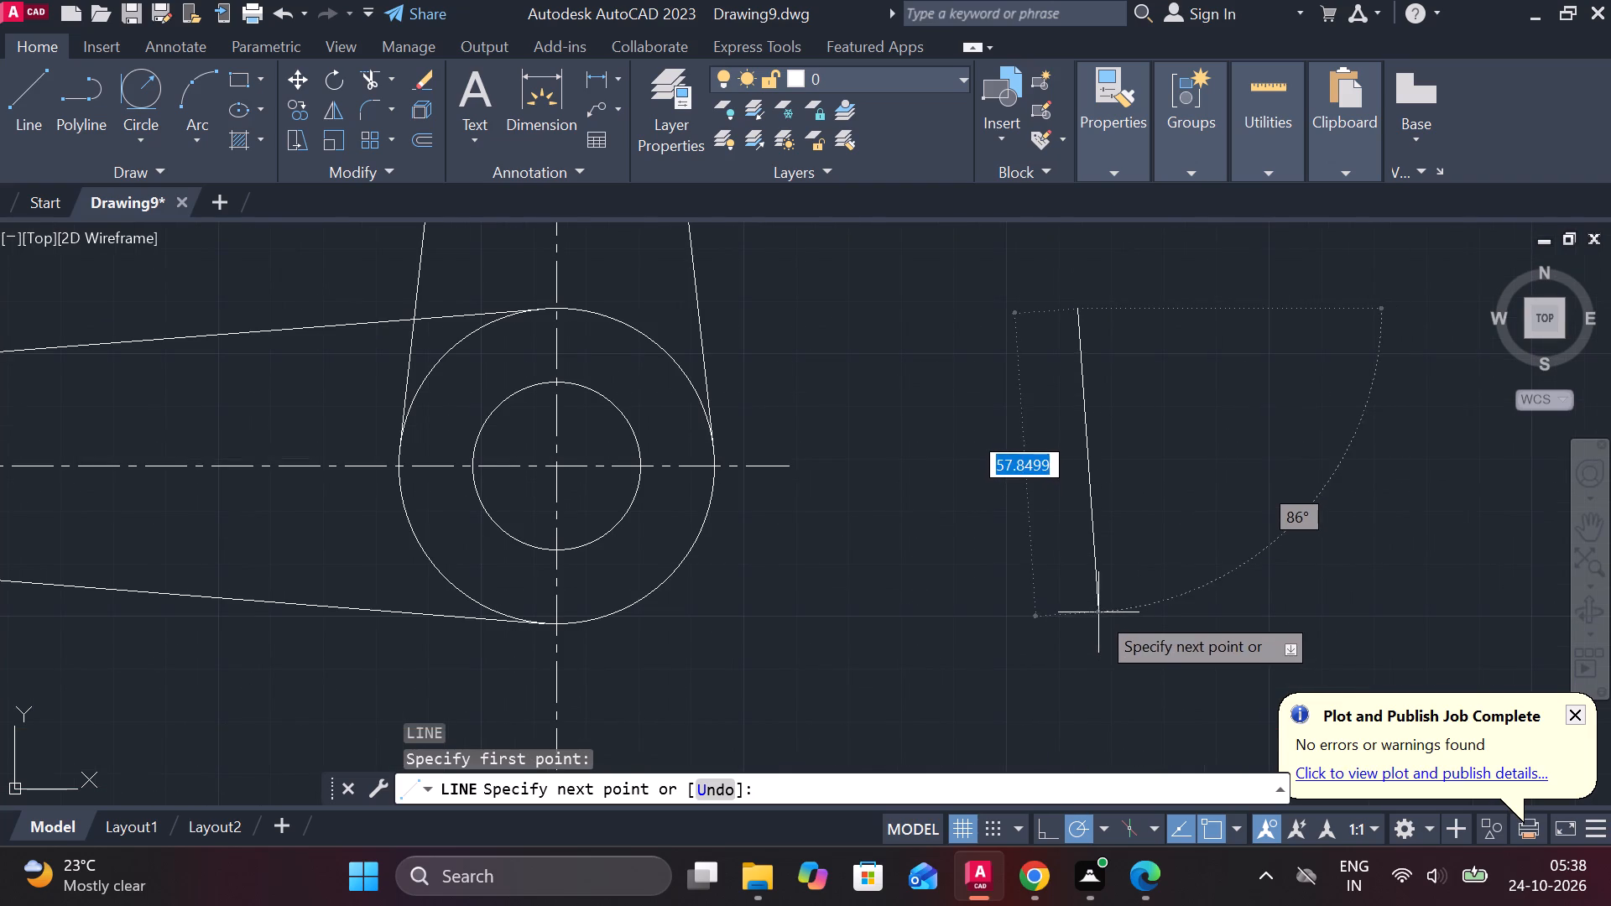
text(60)
key(Return)
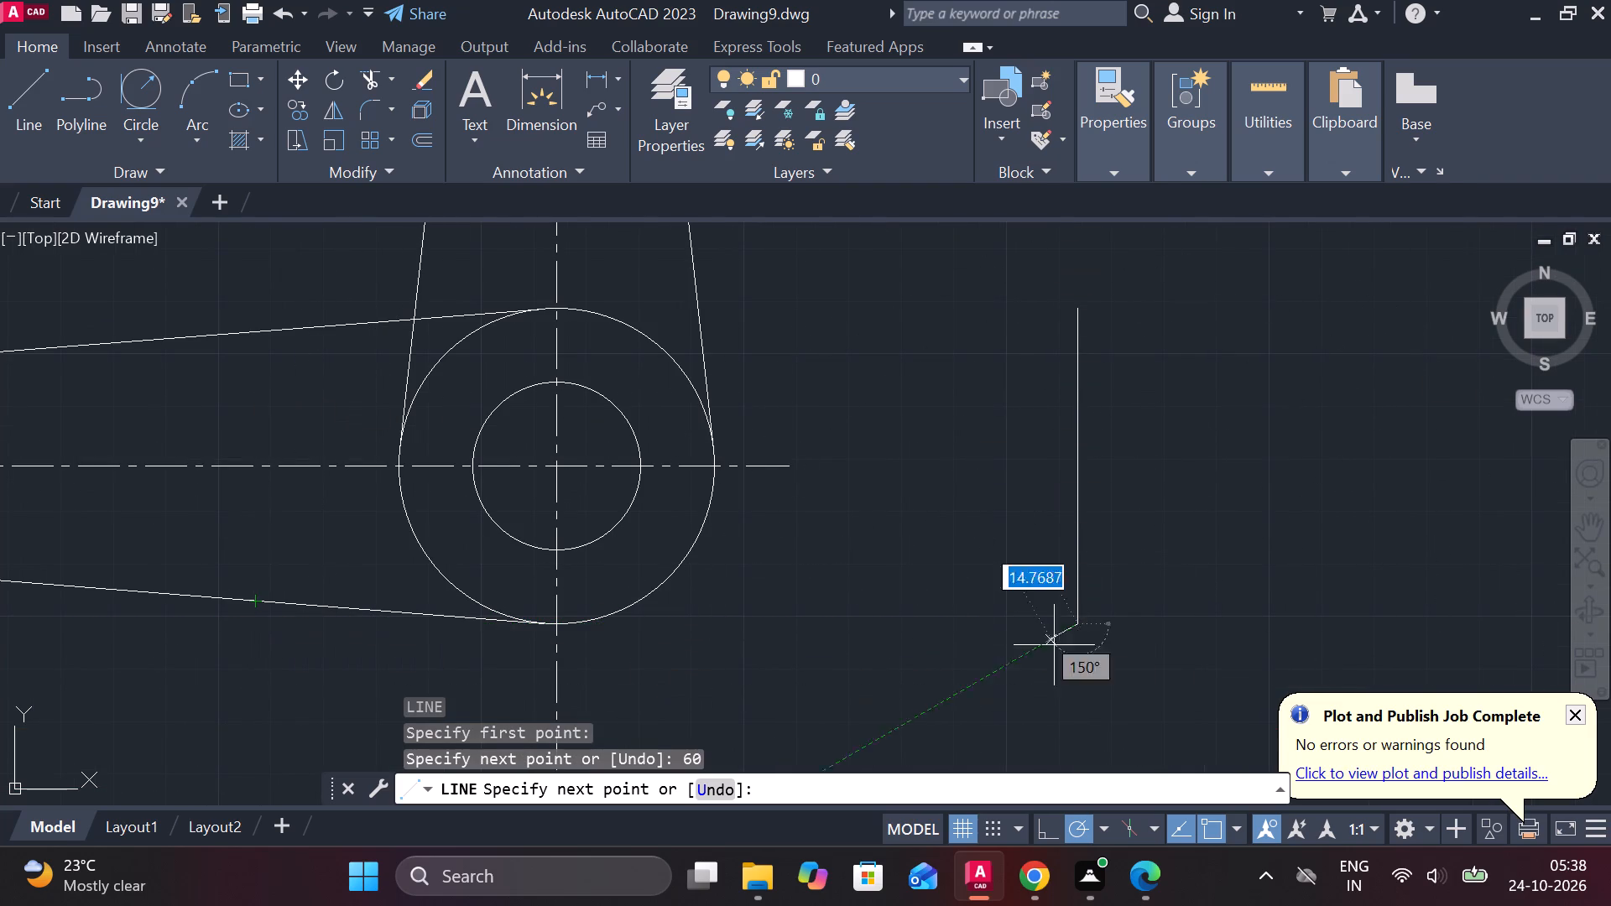
middle_drag(1301, 622, 959, 609)
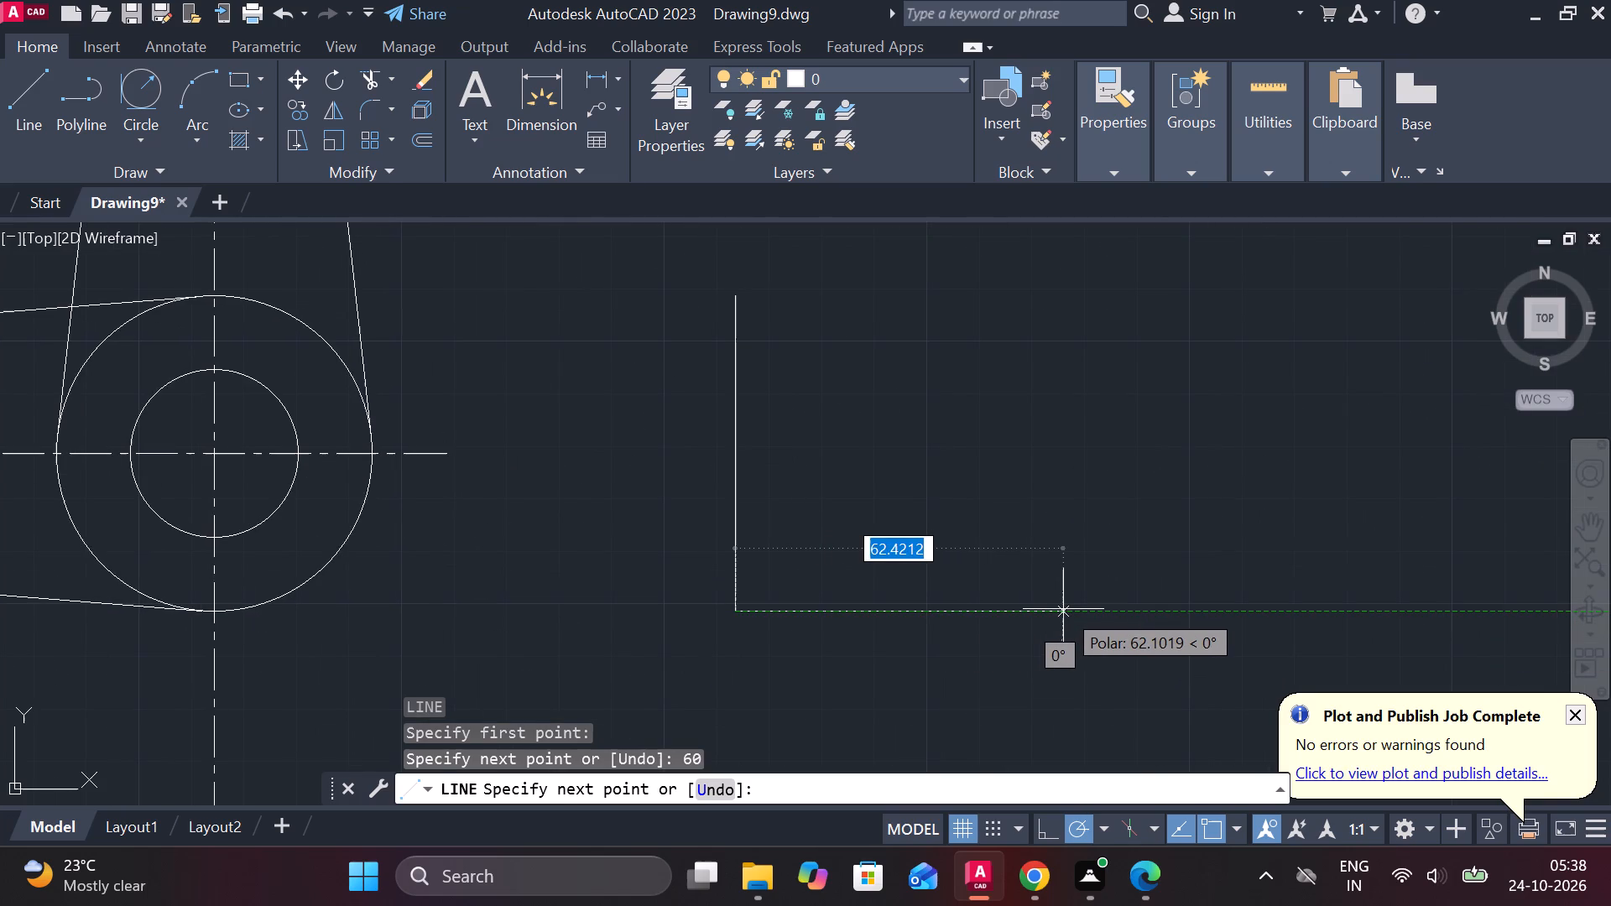
text(50)
key(Return)
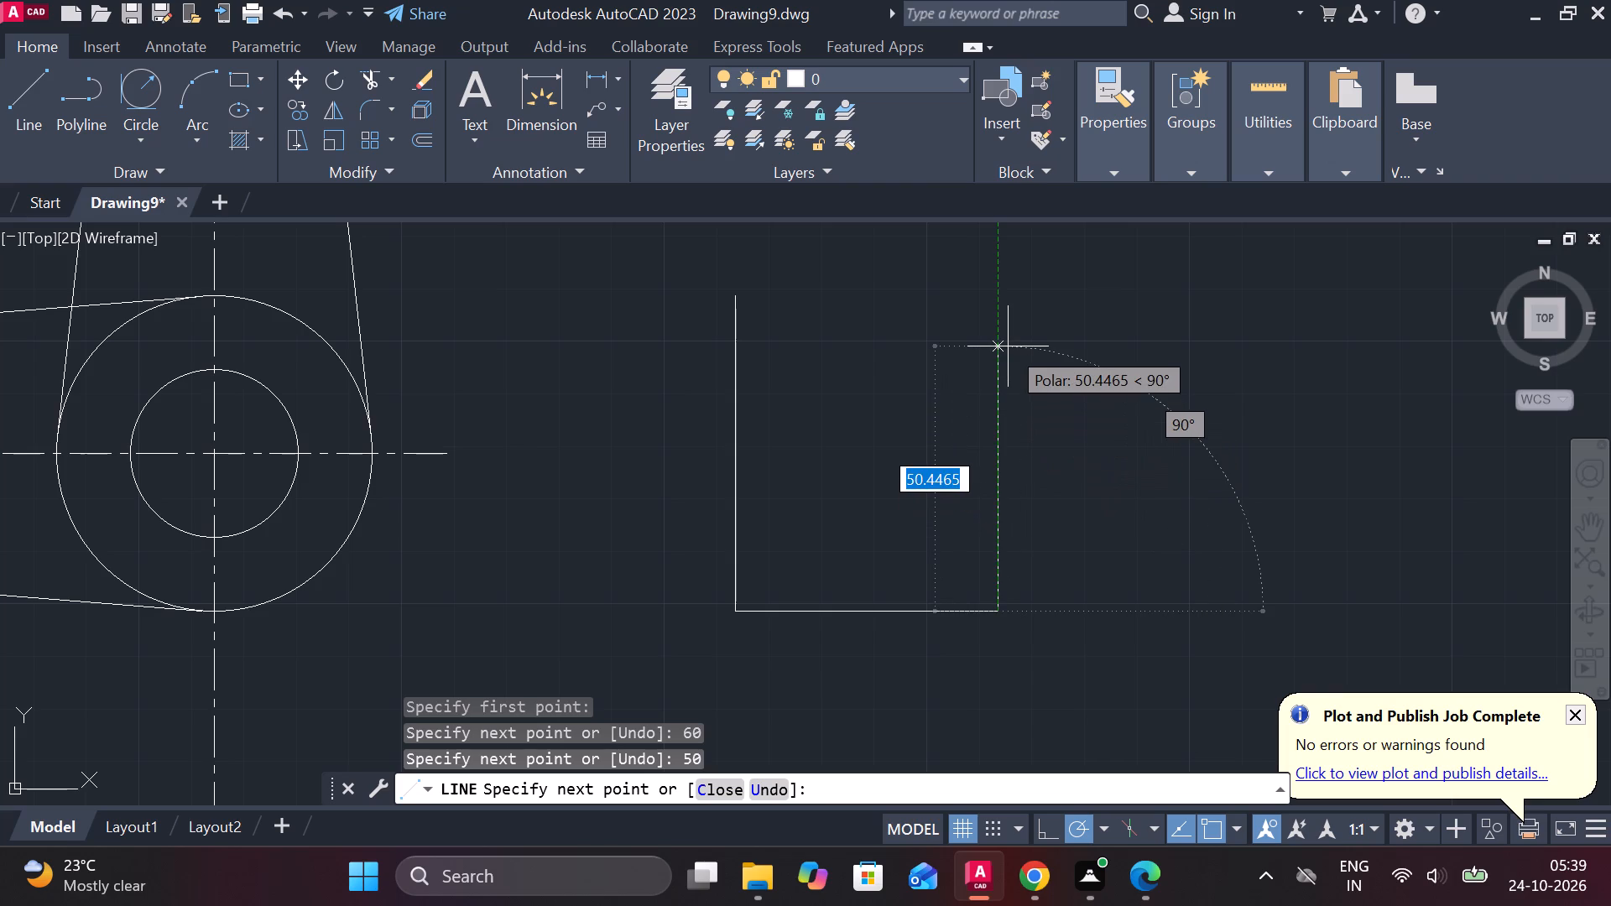
text(60)
key(Return)
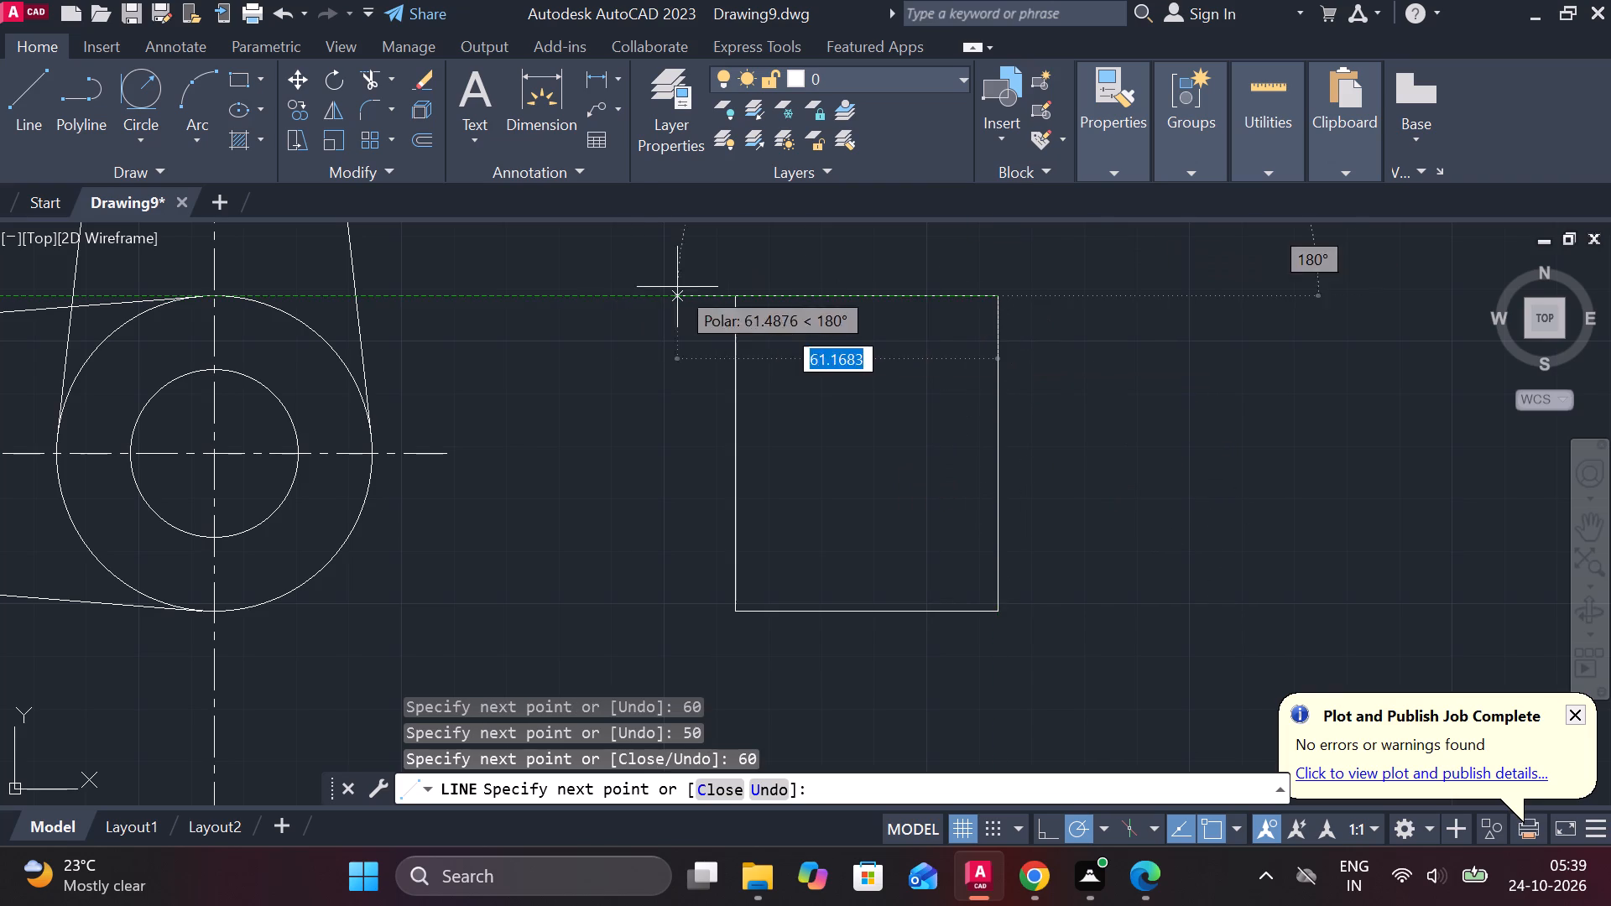
click(738, 299)
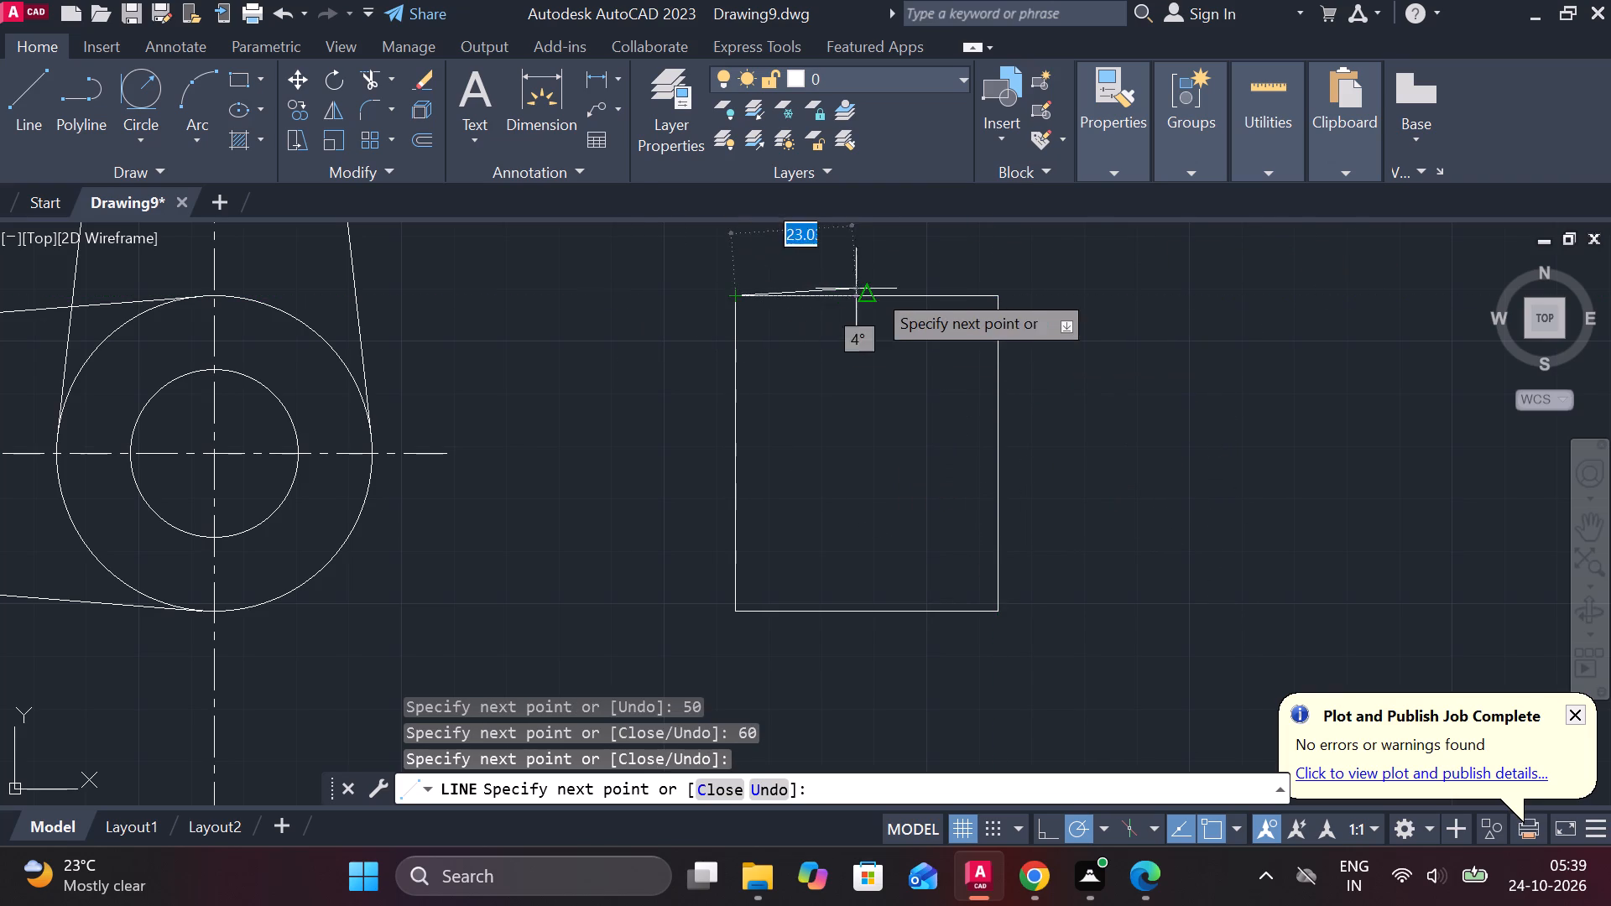
key(Escape)
Lengthen the lever's horizontal centreline rightward through the rectangle to slightly beyond its far edge.
scroll(915, 465, down, 2)
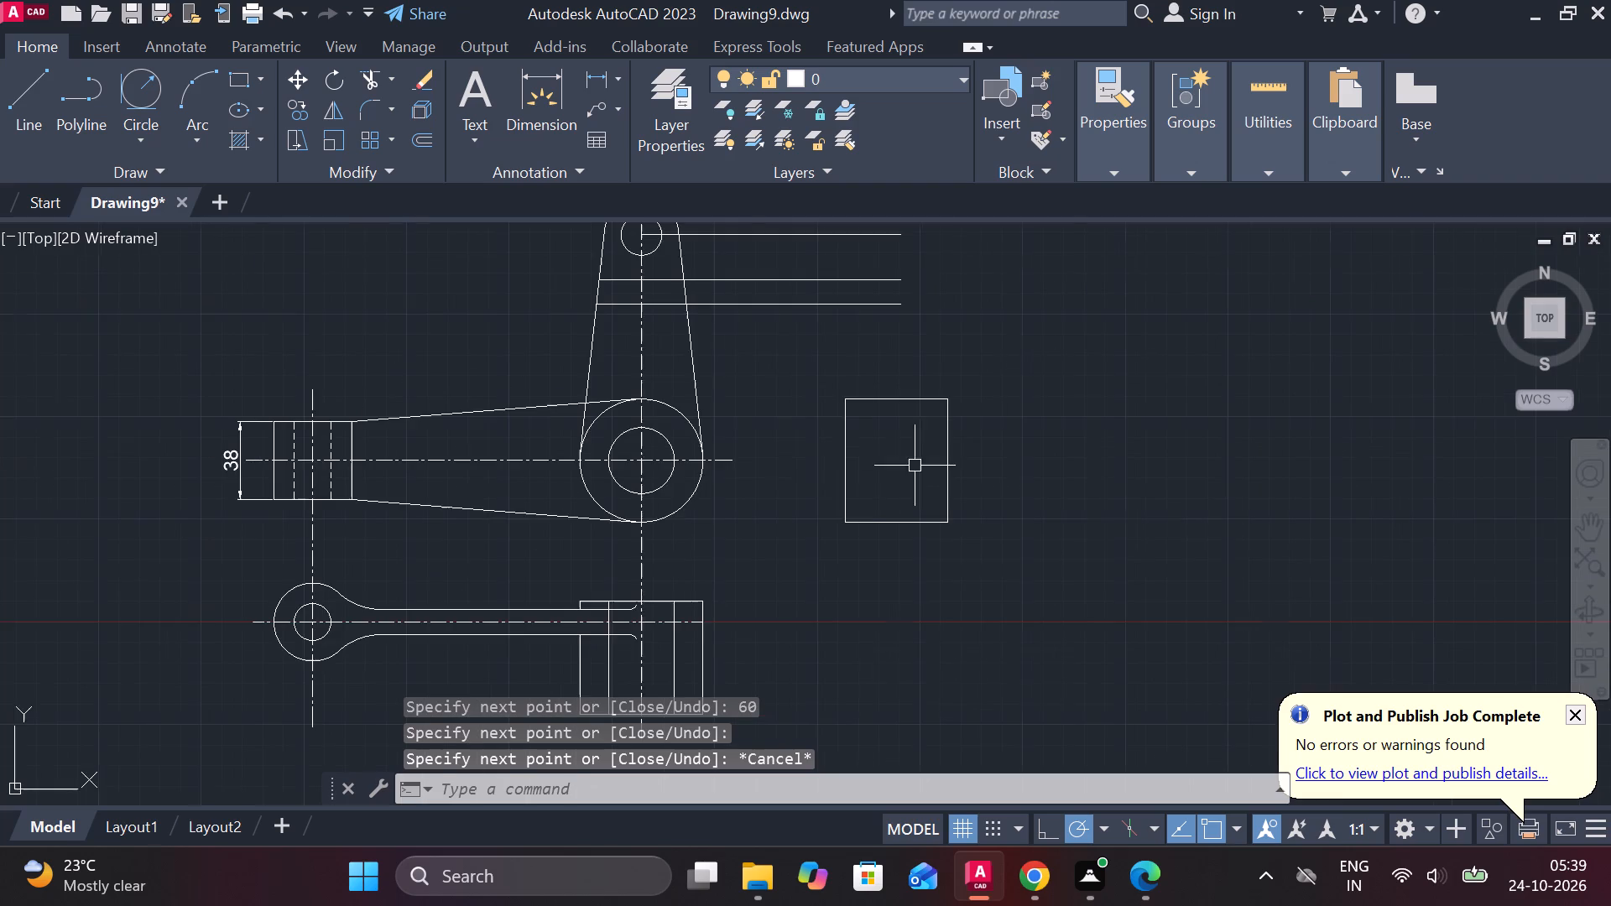
scroll(811, 479, up, 1)
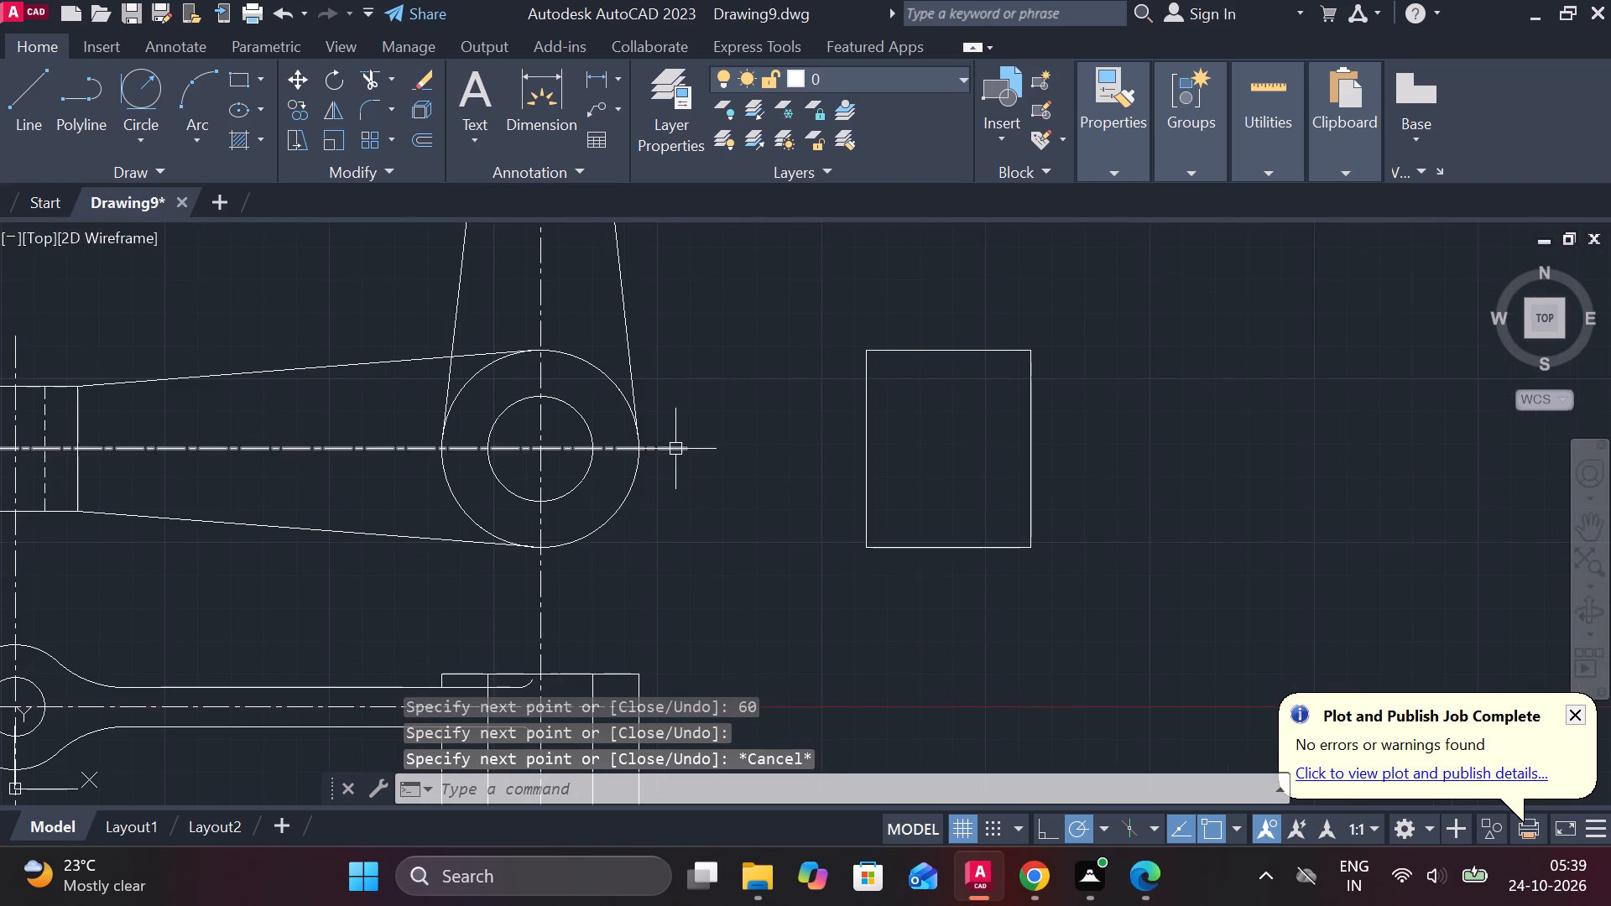
click(675, 449)
click(734, 505)
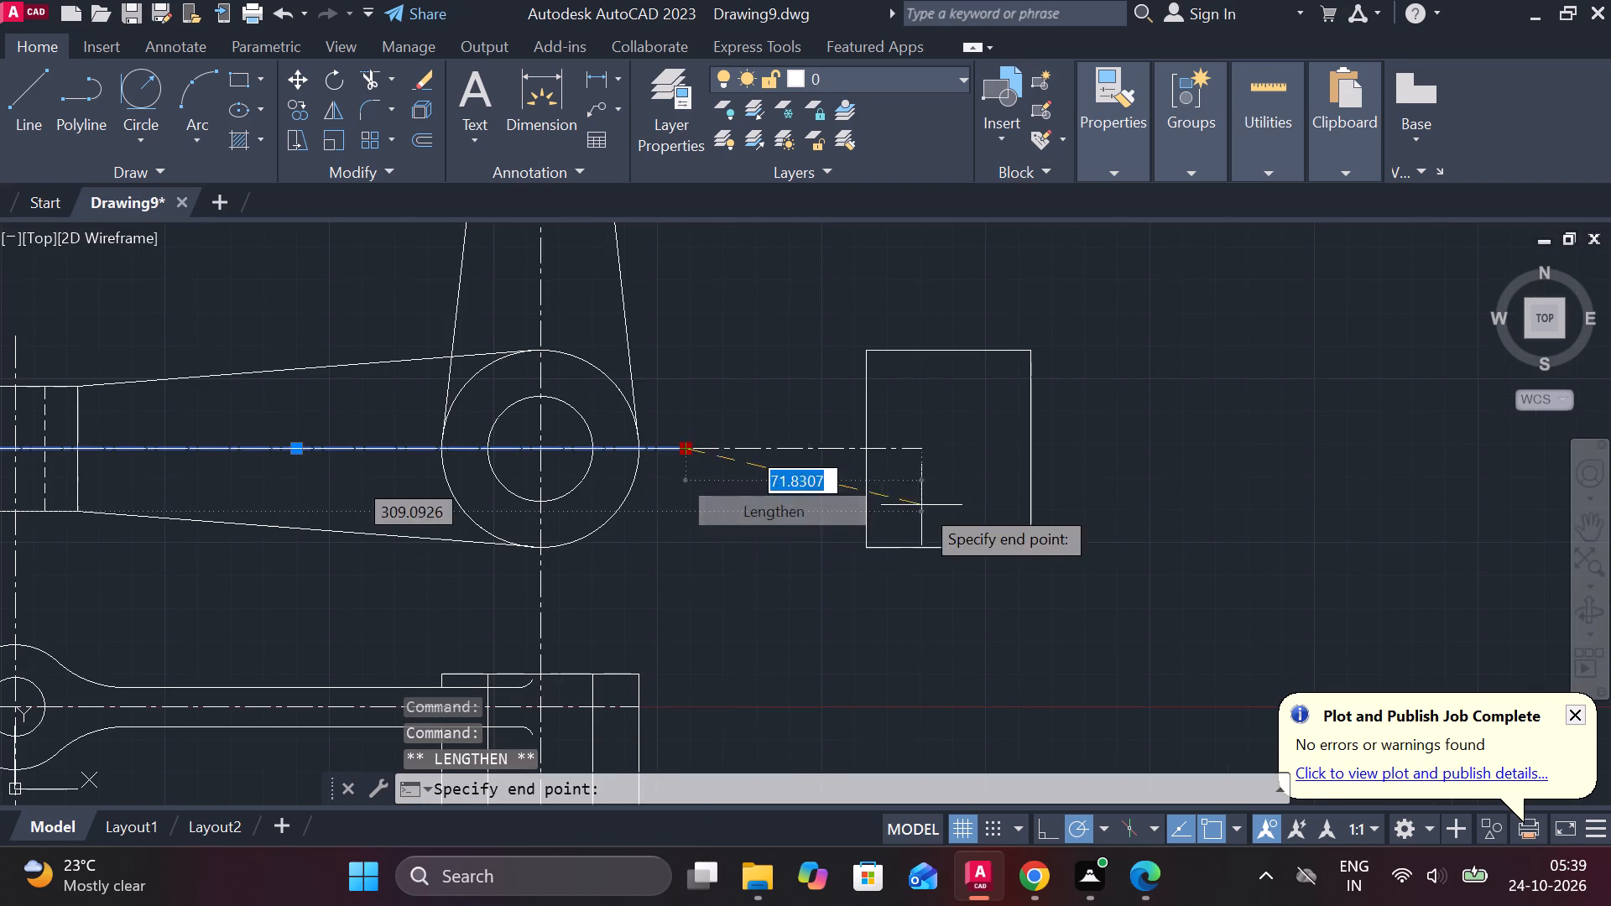
click(1165, 487)
key(Escape)
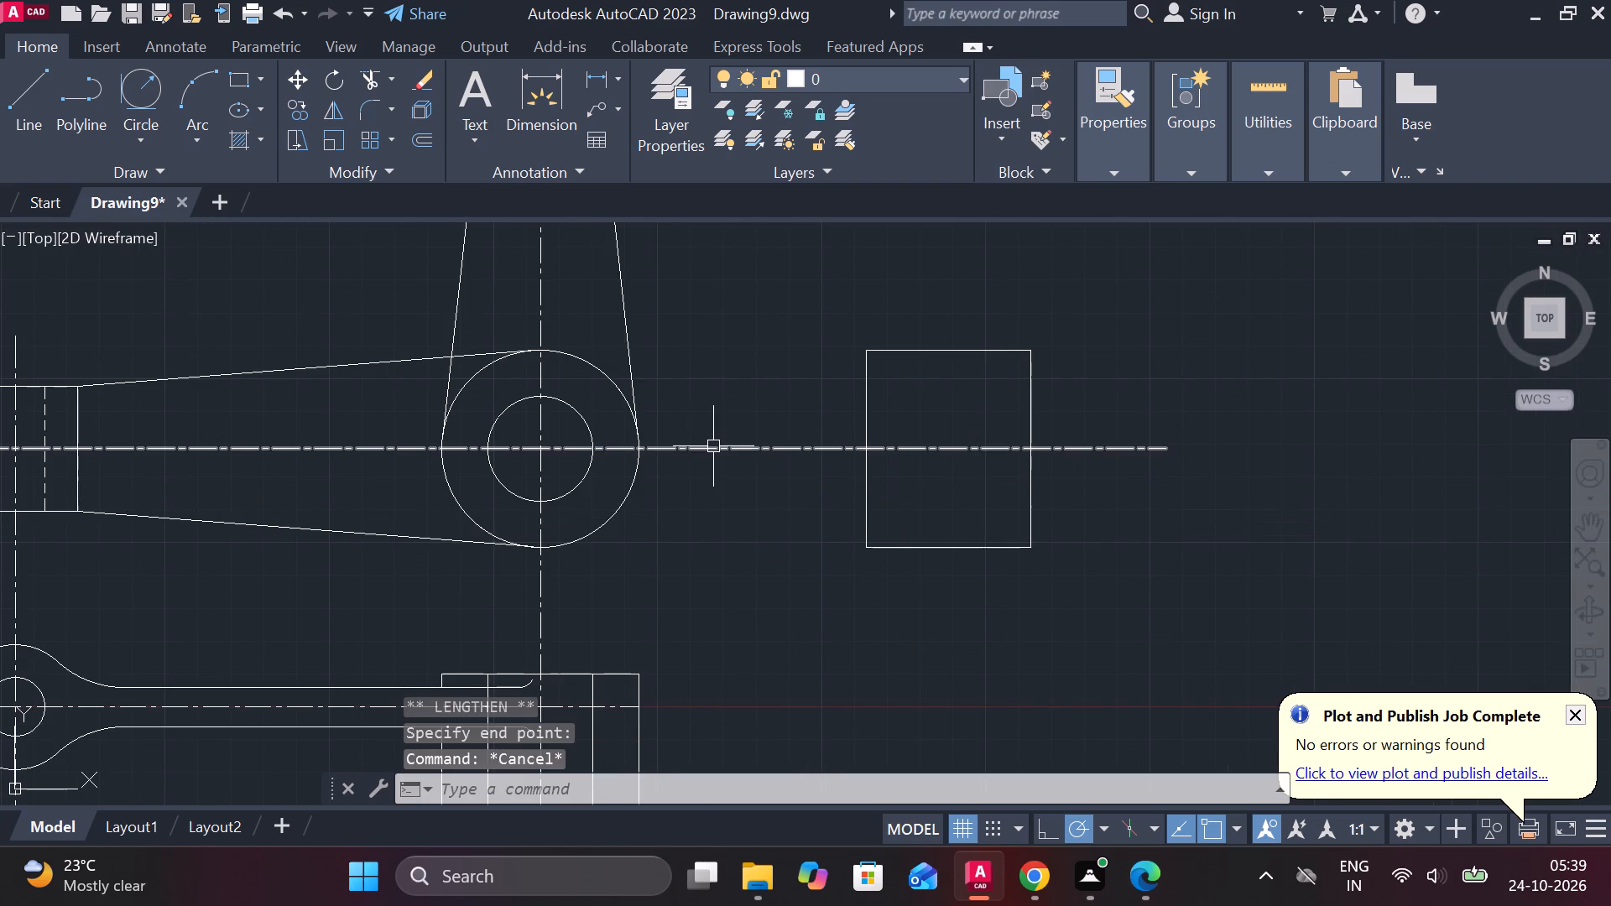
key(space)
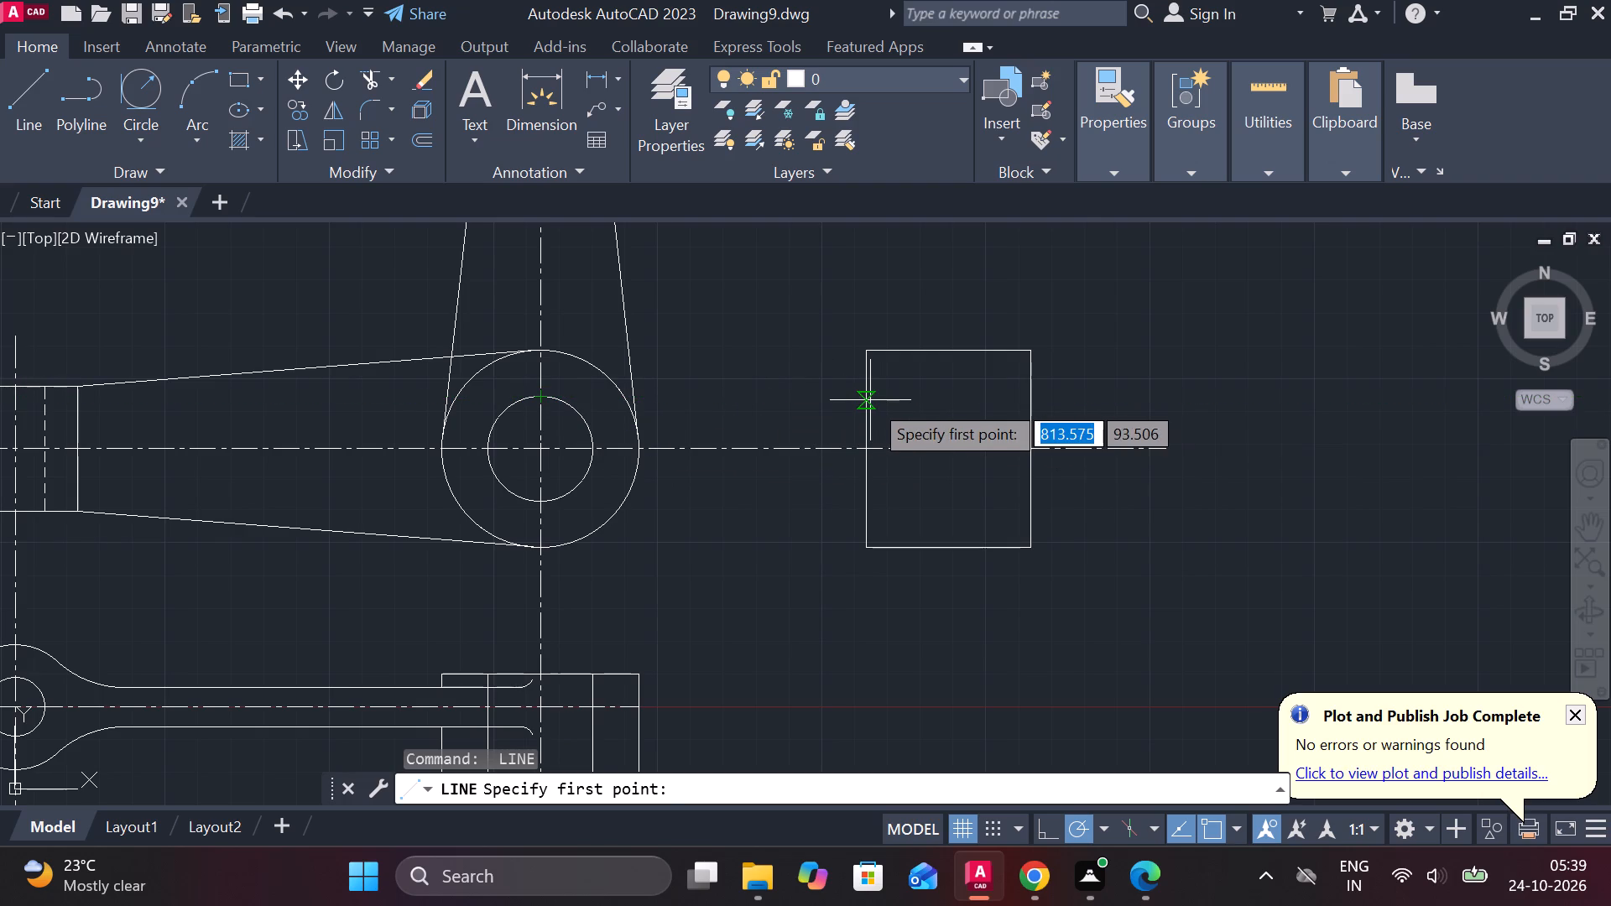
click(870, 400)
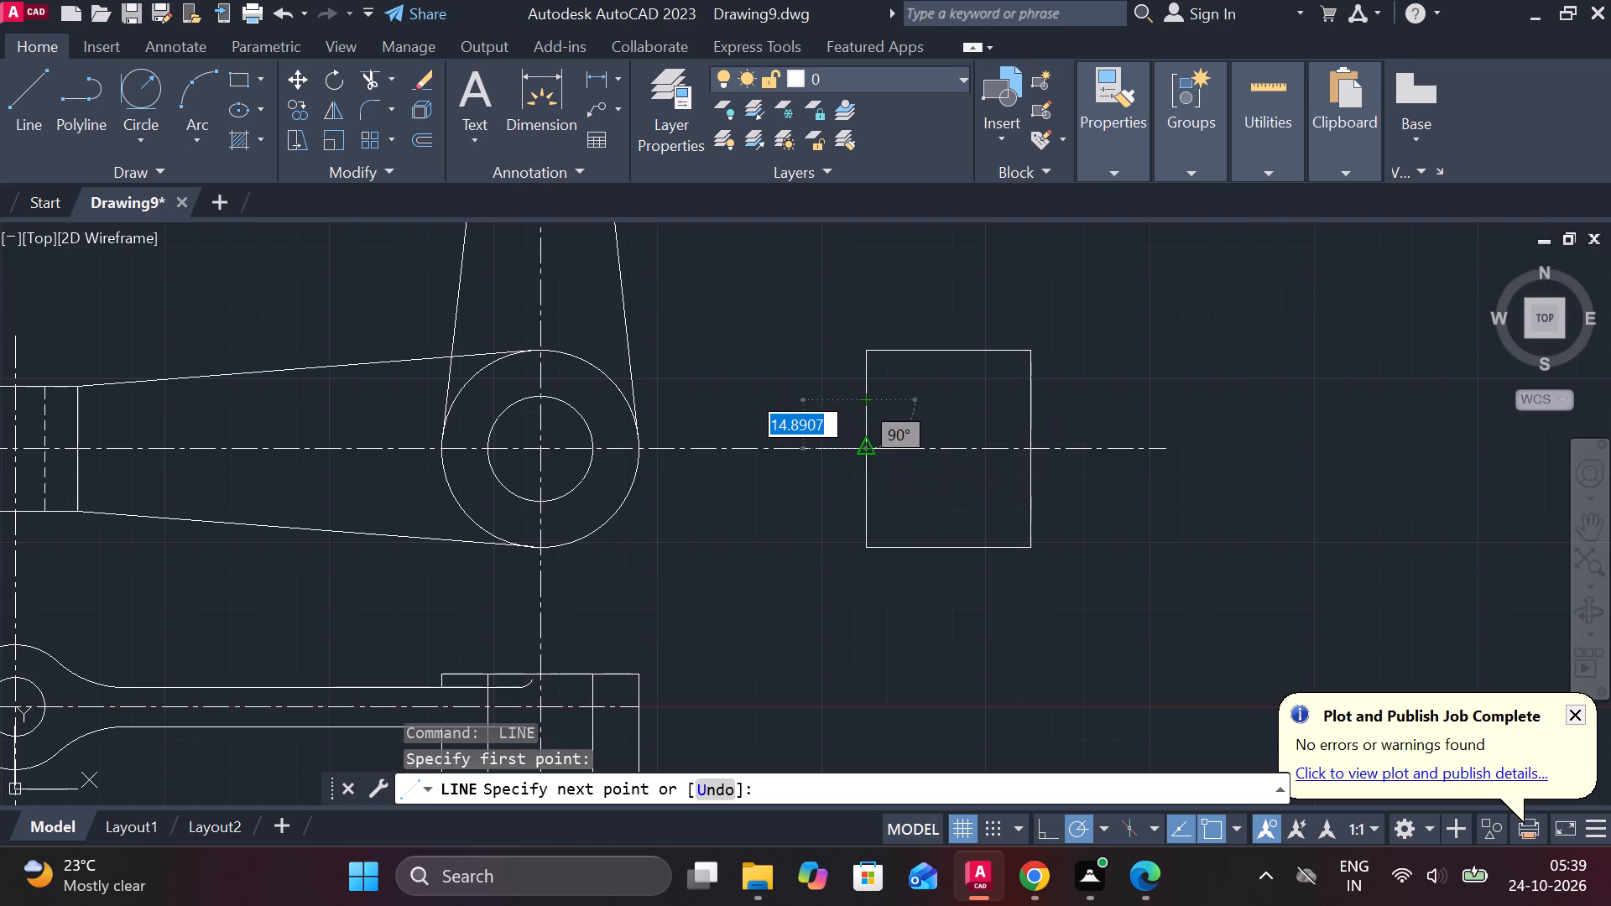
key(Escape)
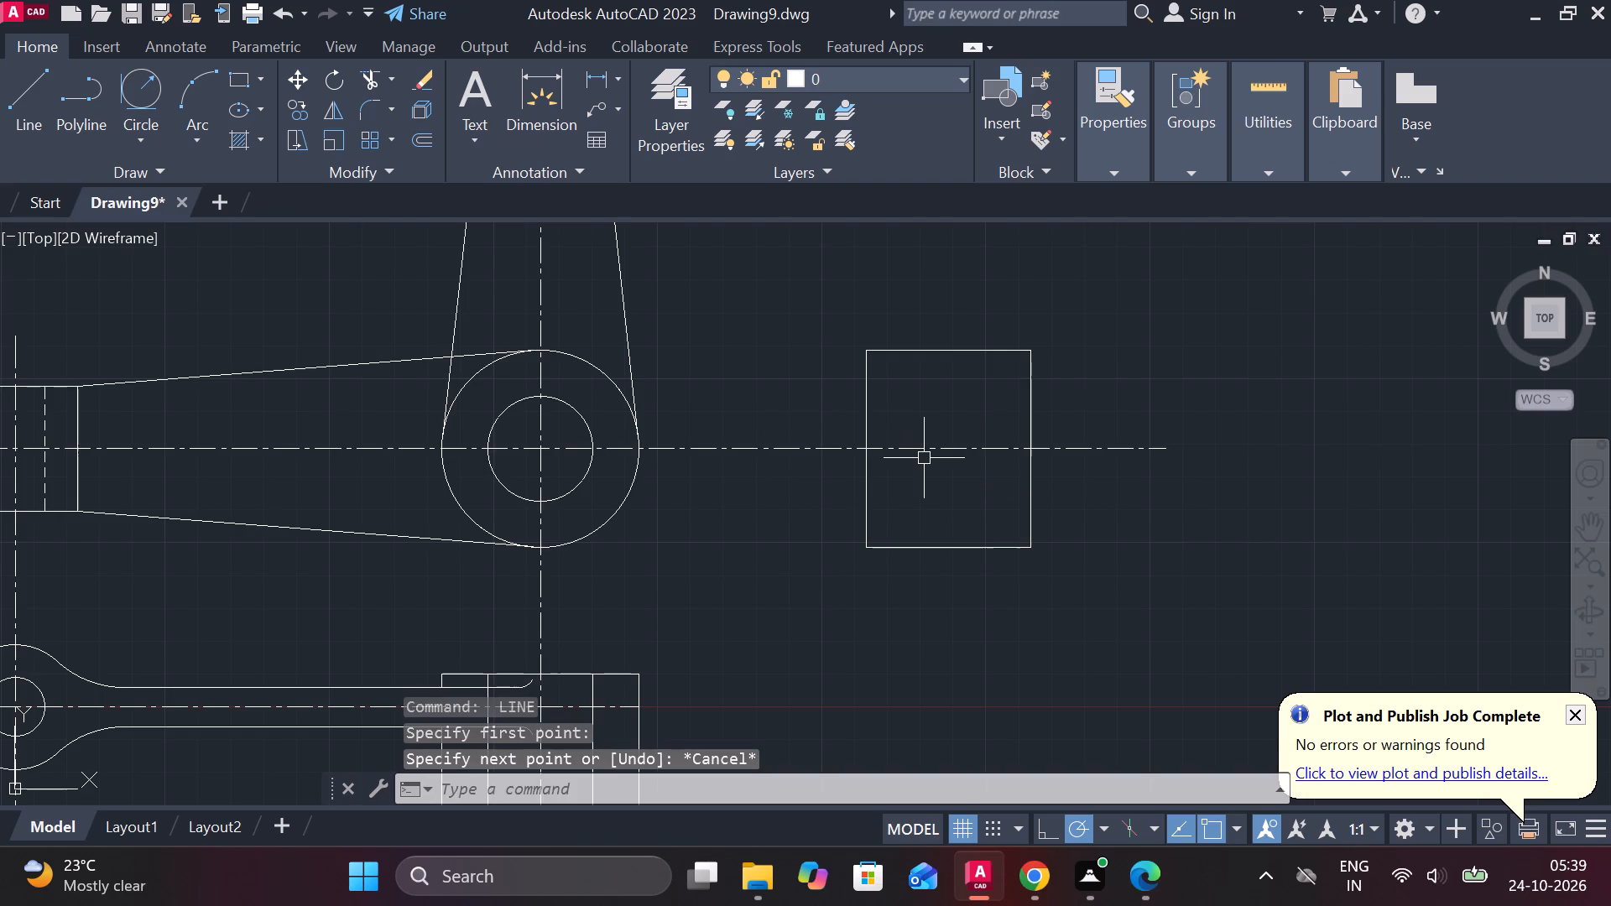
Draw a horizontal projection line from the bottom quadrant of the large boss's inner circle to beyond the rectangle's far edge.
key(l)
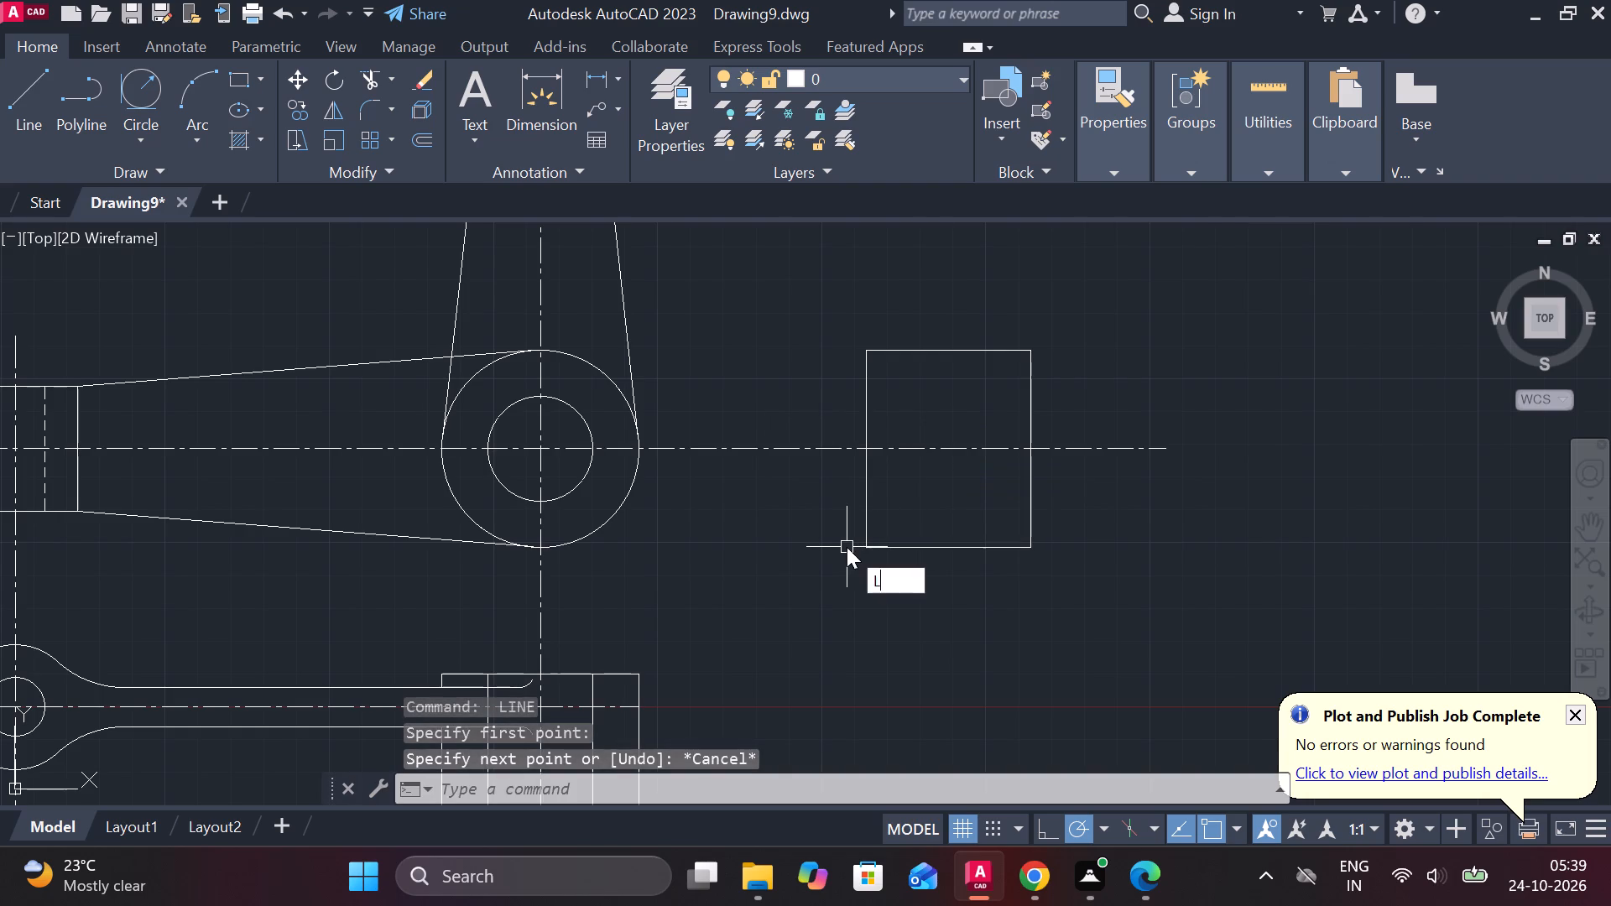
key(Return)
click(550, 505)
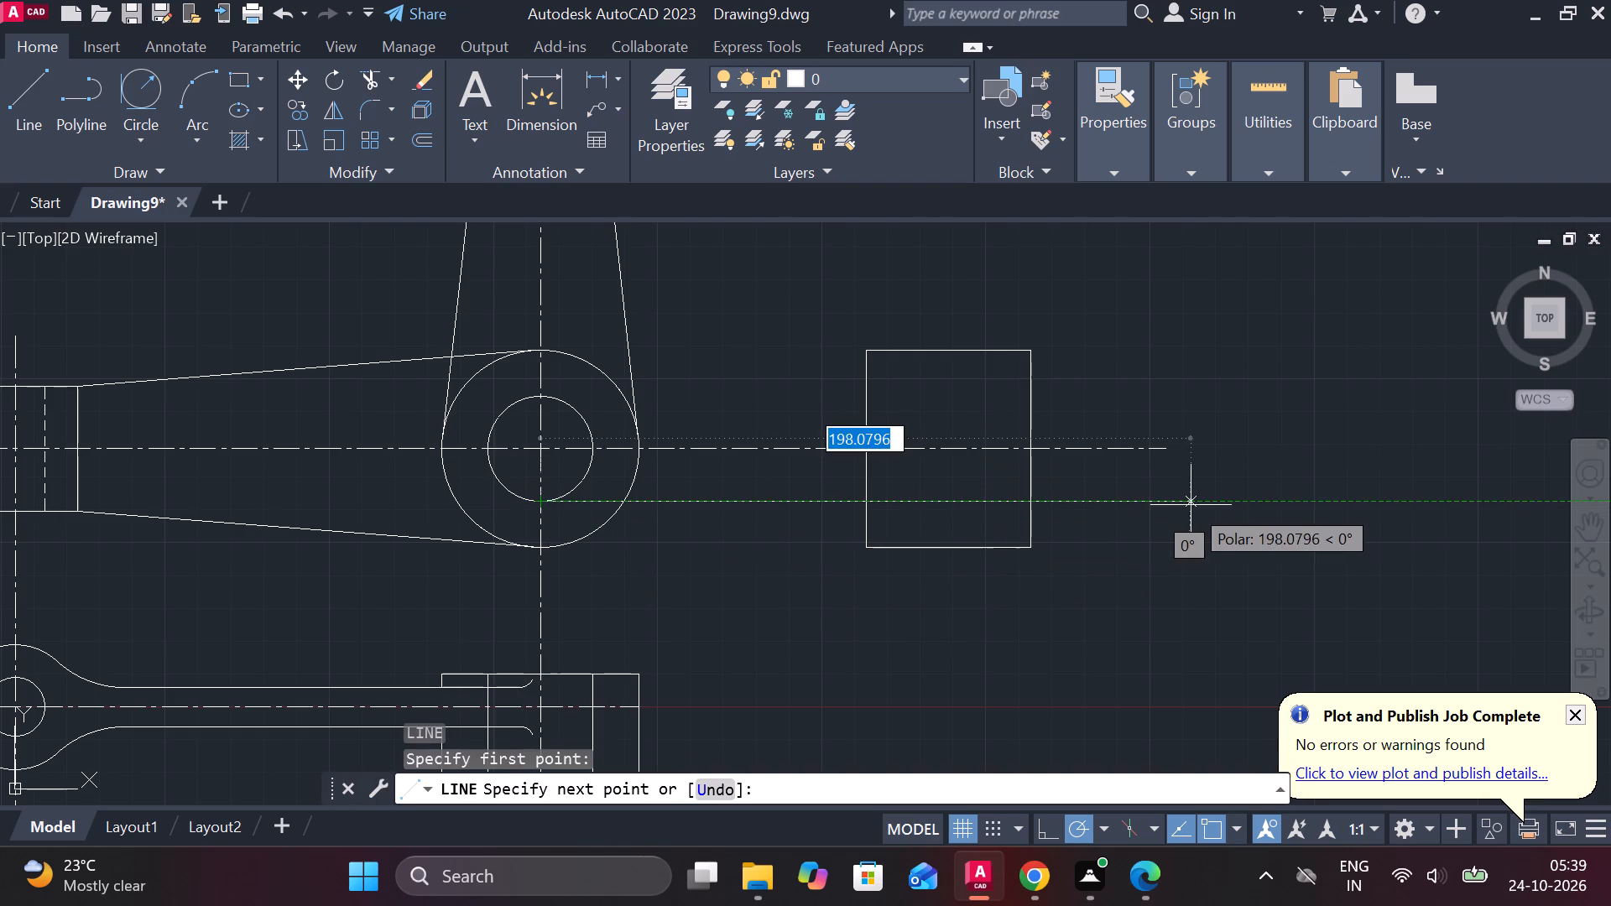
click(1191, 505)
key(Escape)
Trim the projection line to the rectangle's width and erase the leftover piece at the large boss.
text(TR)
key(space)
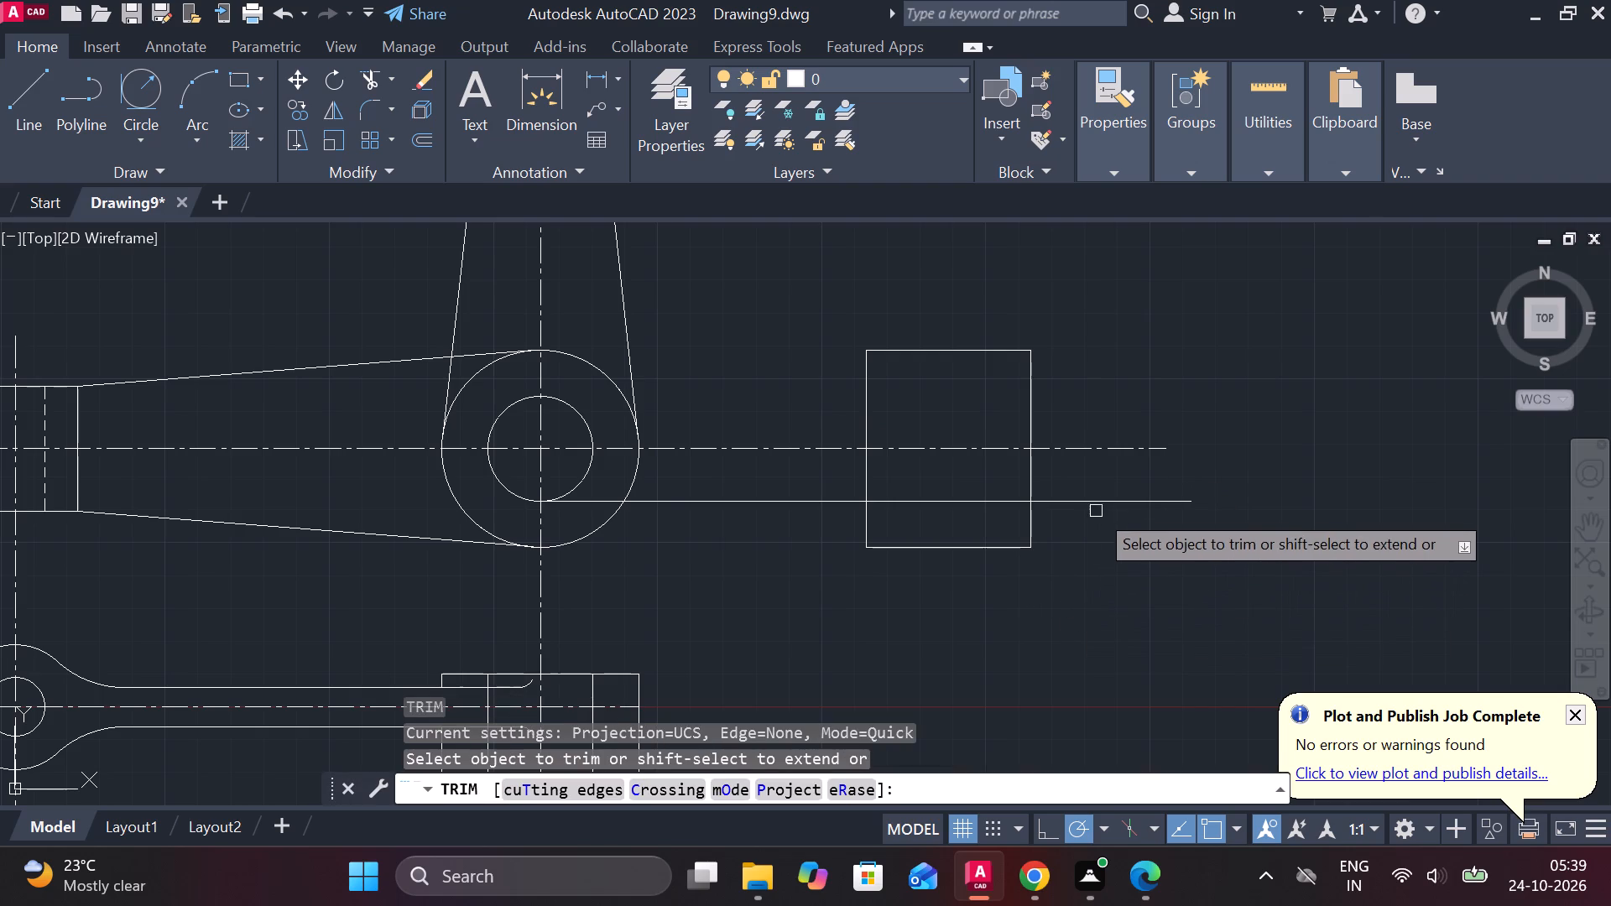
click(1096, 506)
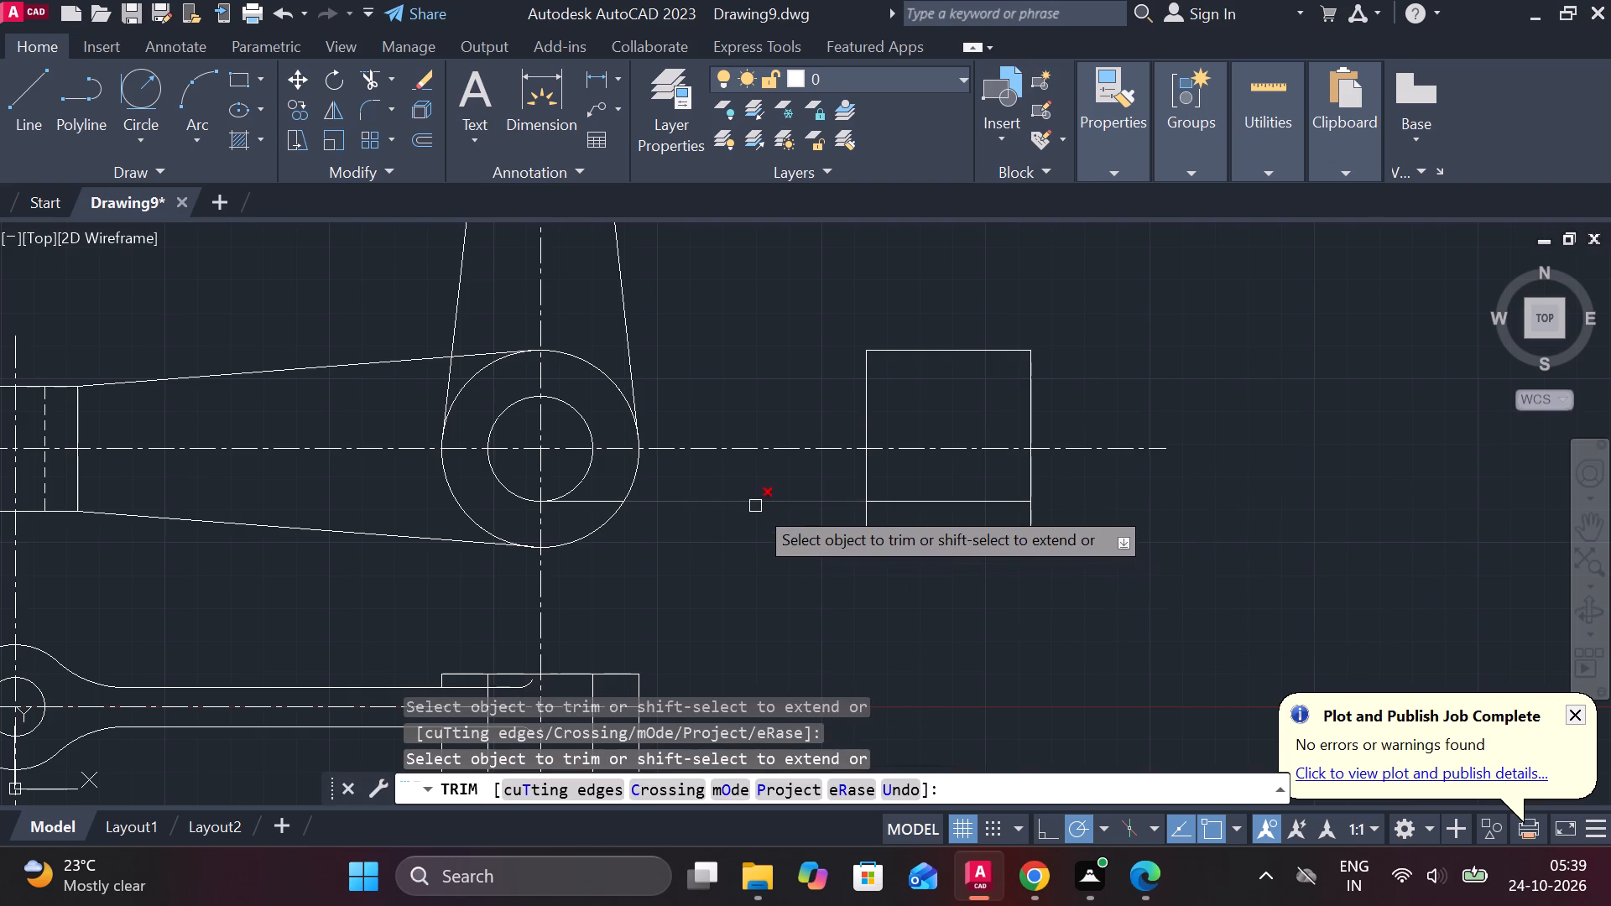
click(755, 506)
key(Escape)
click(607, 503)
text(E)
key(space)
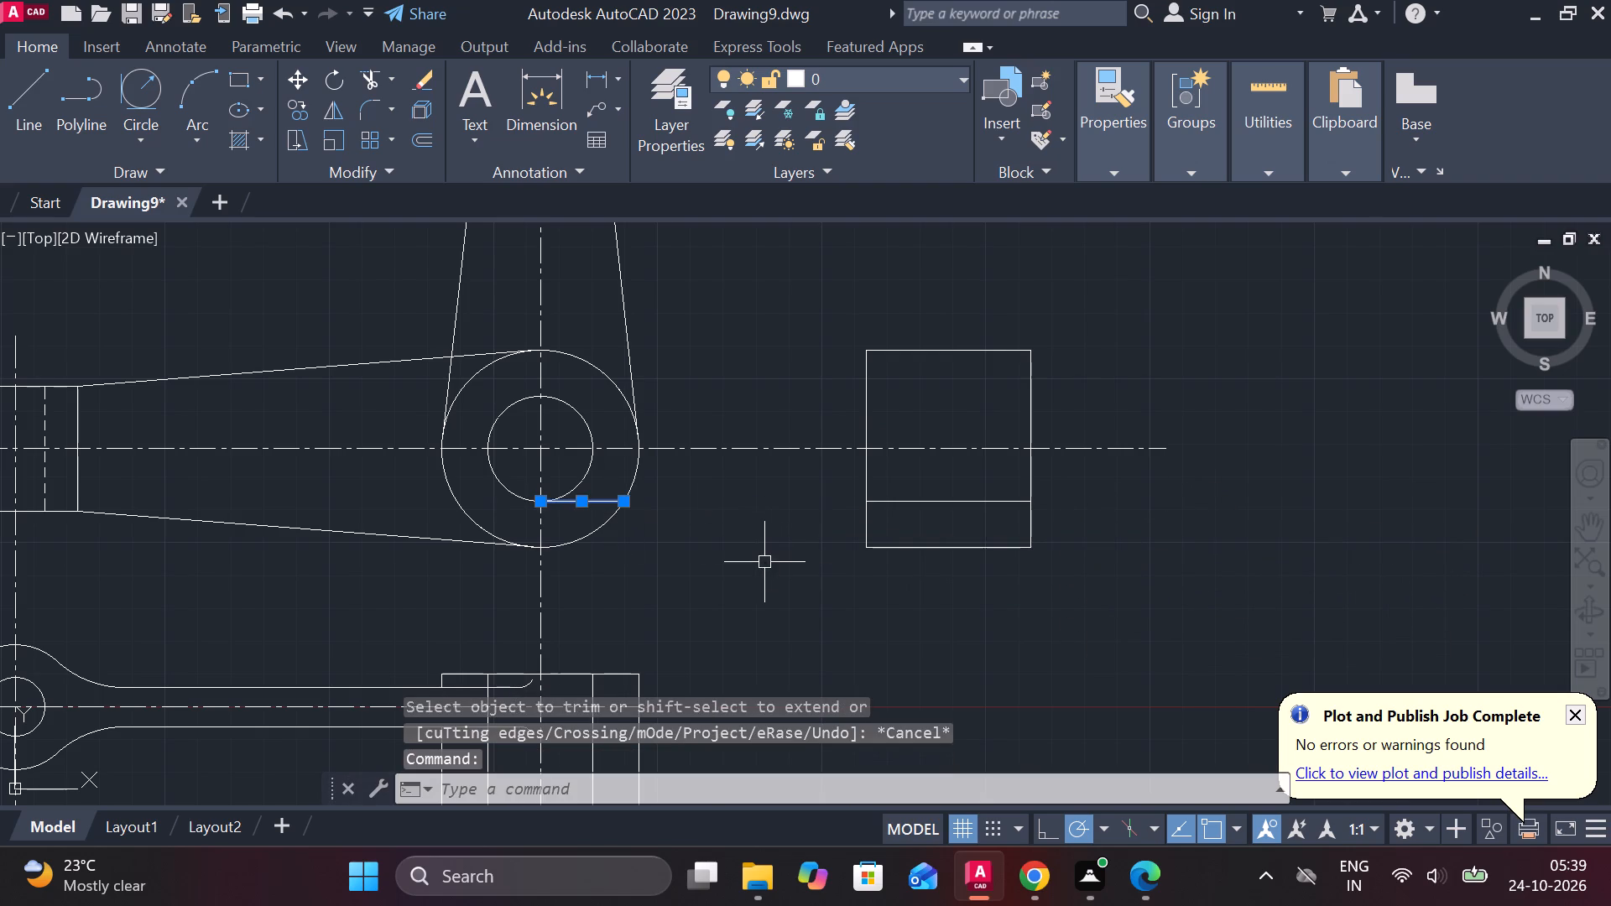
Mirror the rectangle's lower bore line about the horizontal centreline, keeping the original line.
click(974, 502)
text(MI)
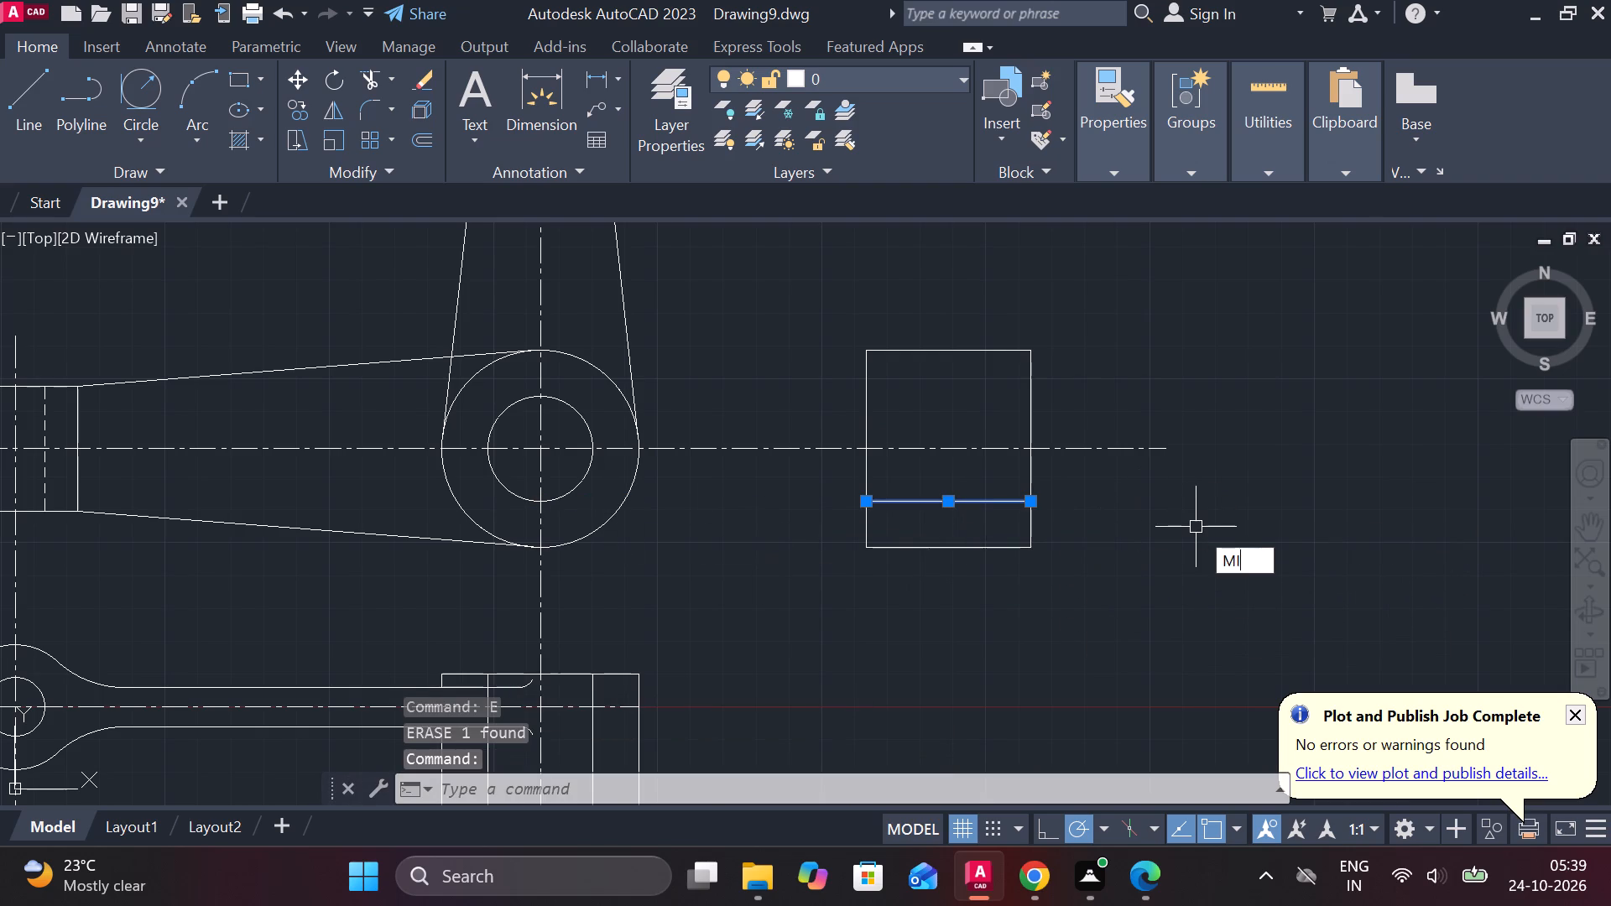
key(Return)
click(863, 457)
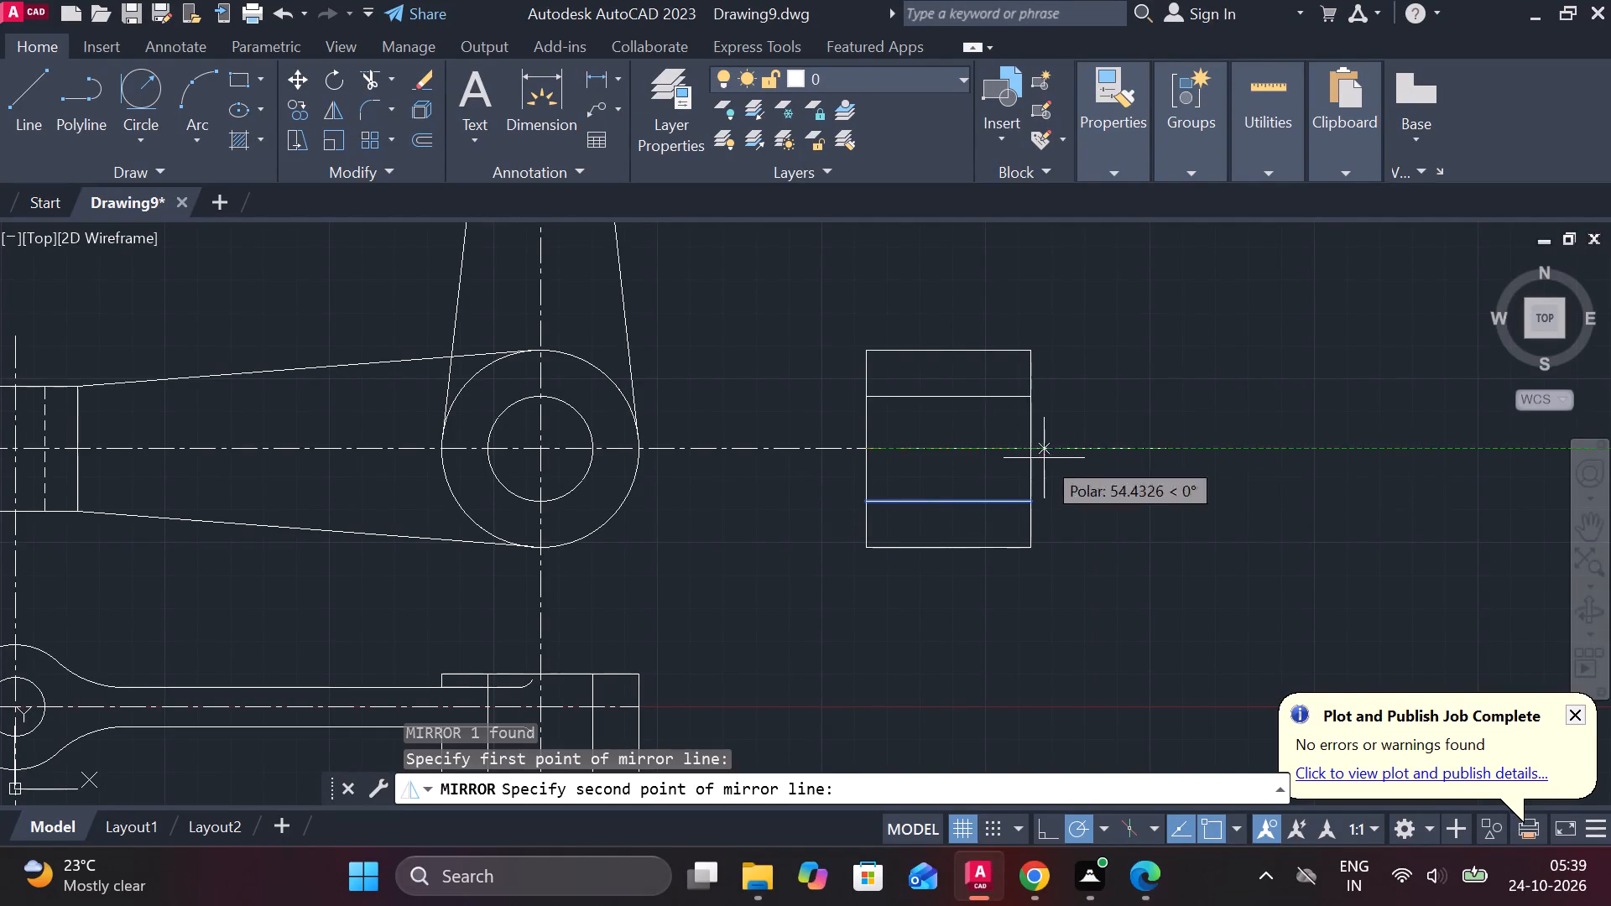
click(1030, 452)
drag(1095, 544, 1030, 452)
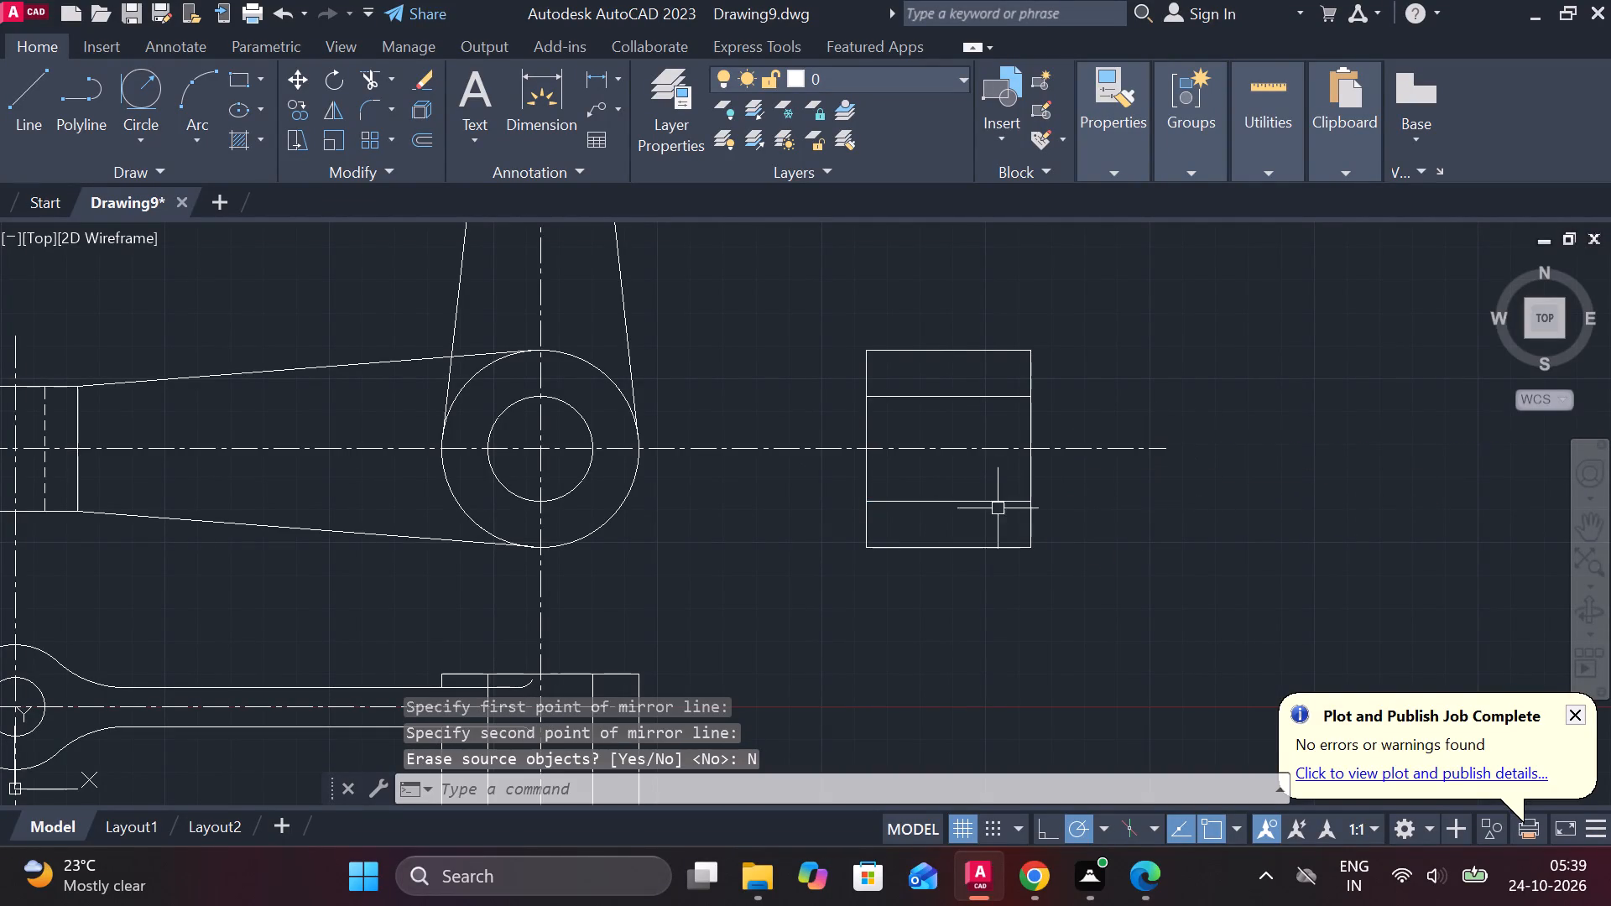
Offset the rectangle's right vertical edge 10 inward.
click(1031, 474)
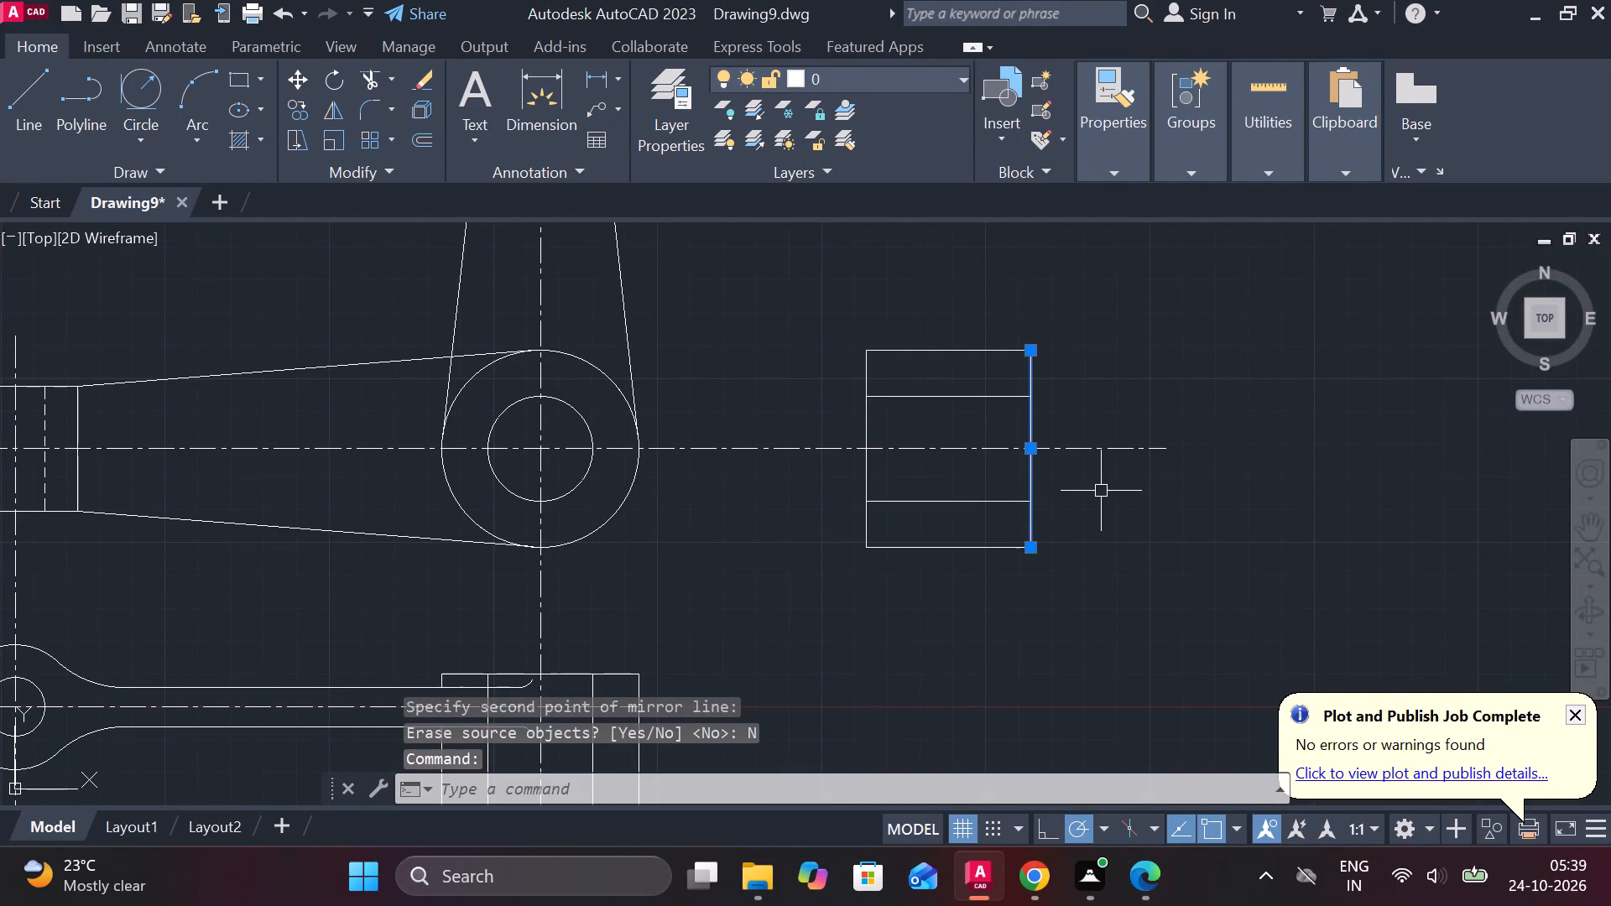
key(o)
key(Return)
key(Return)
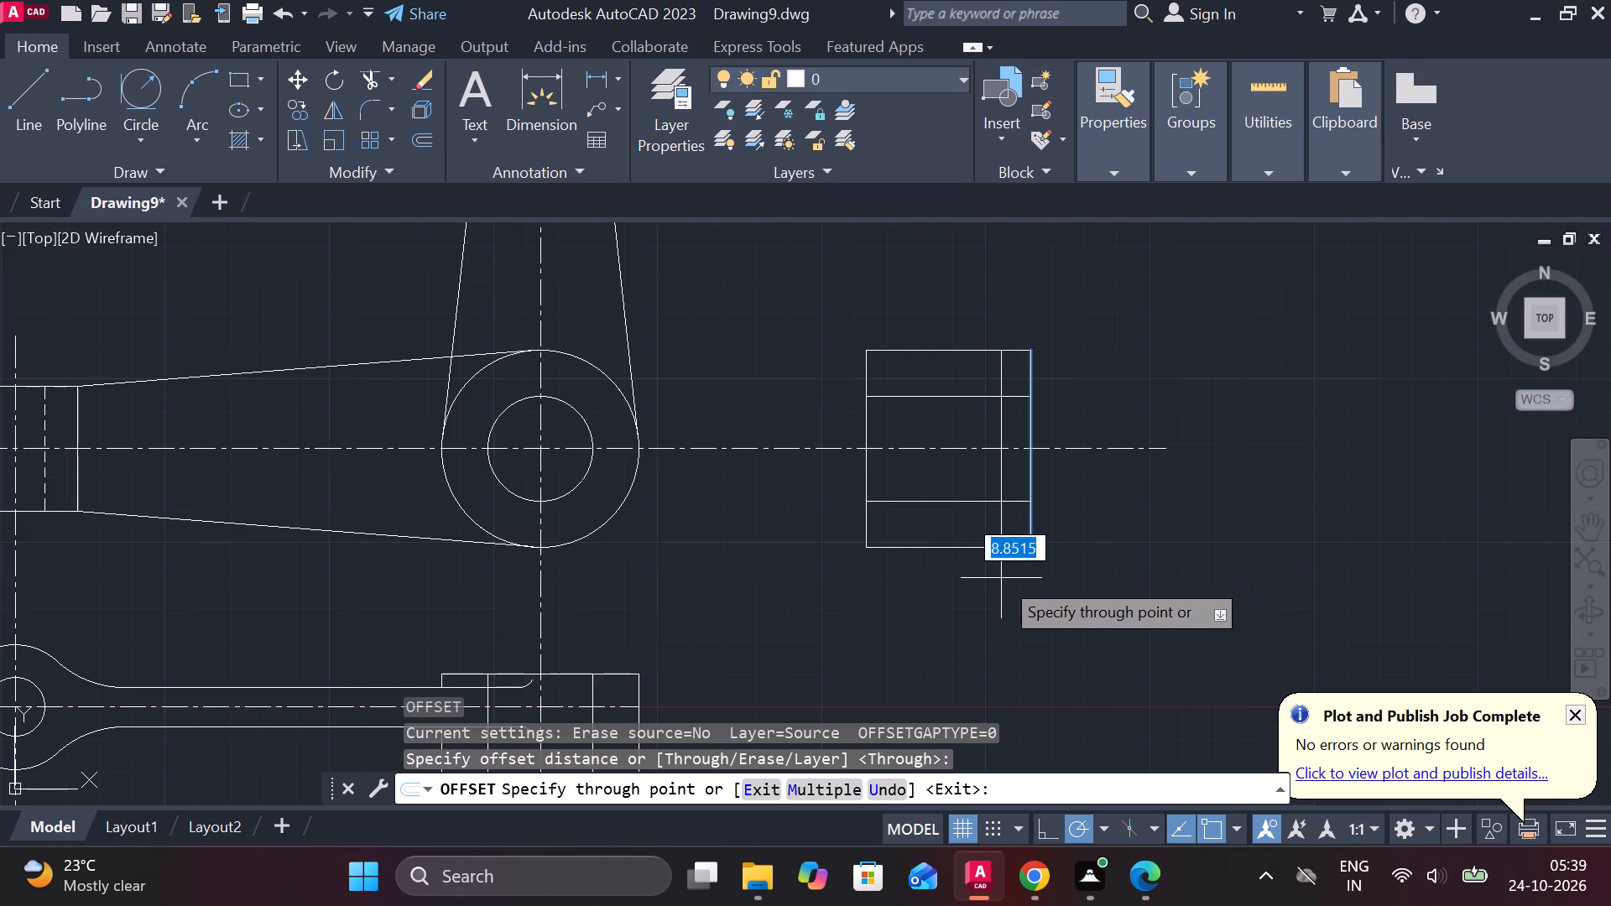
text(10)
key(Return)
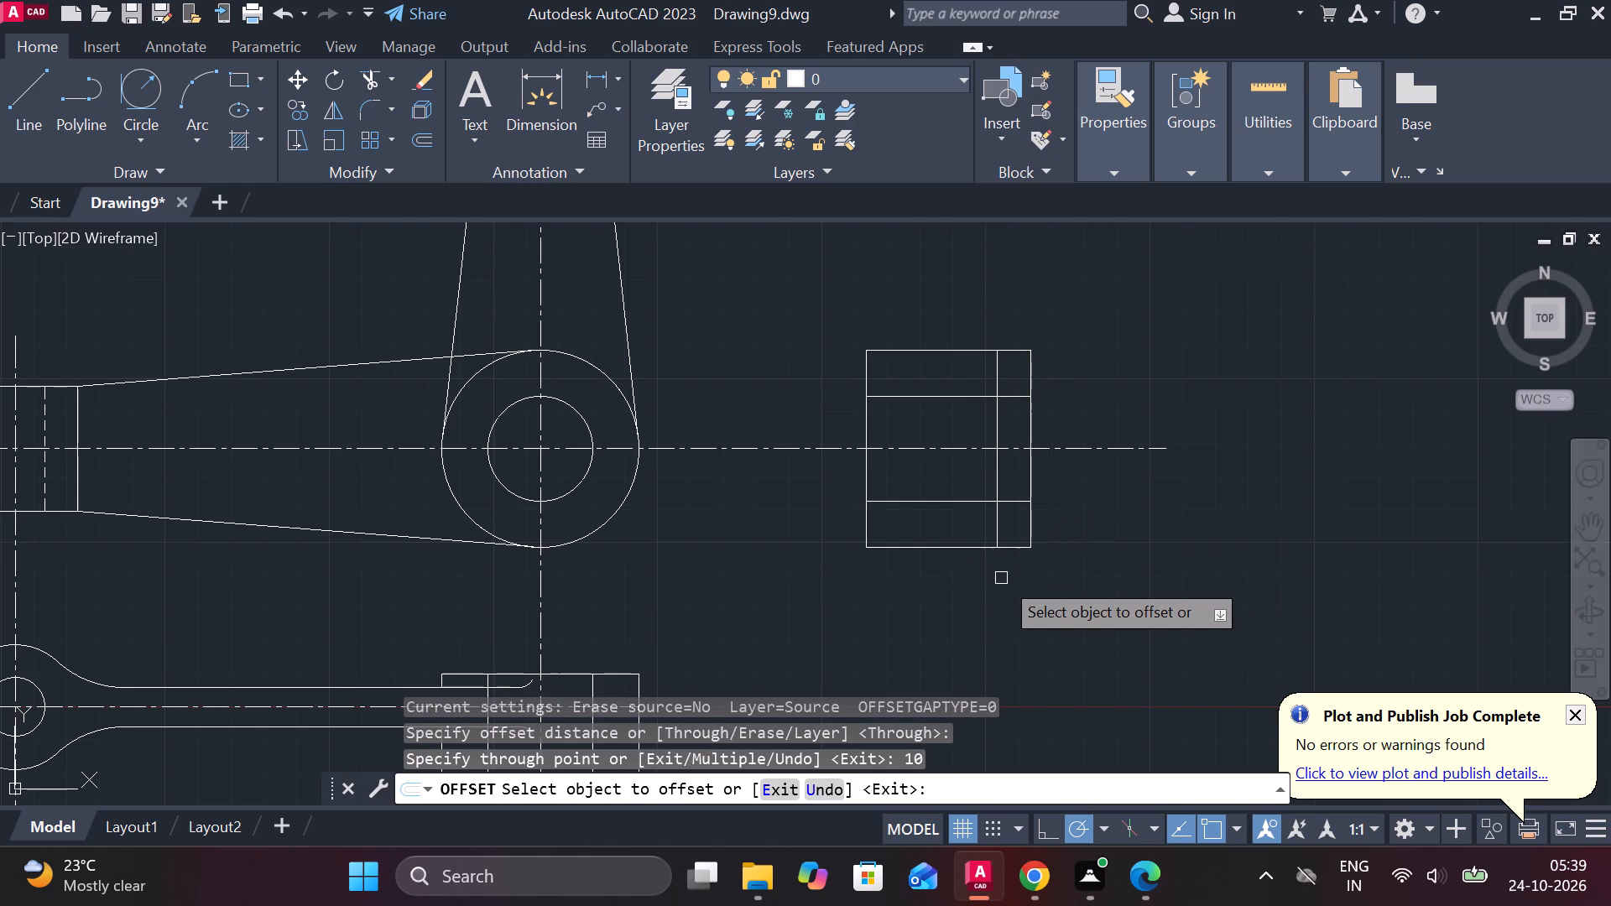
middle_drag(1052, 574, 1051, 742)
key(Escape)
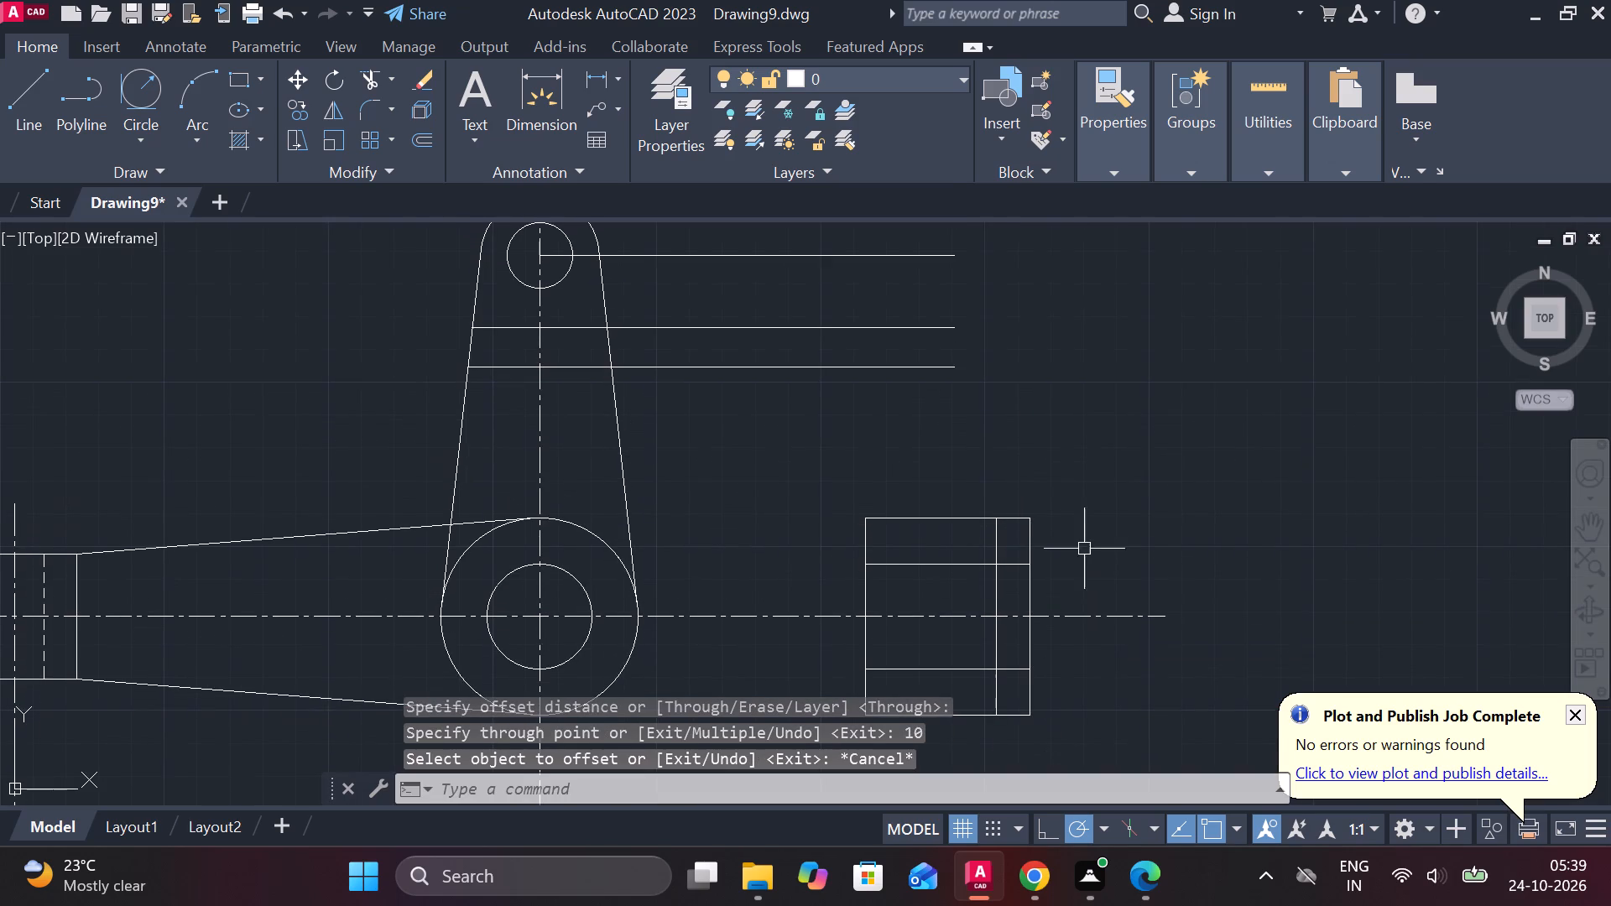
Lengthen the offset vertical line upward from the rectangle to slightly above the top of the lever's small upper boss.
click(994, 537)
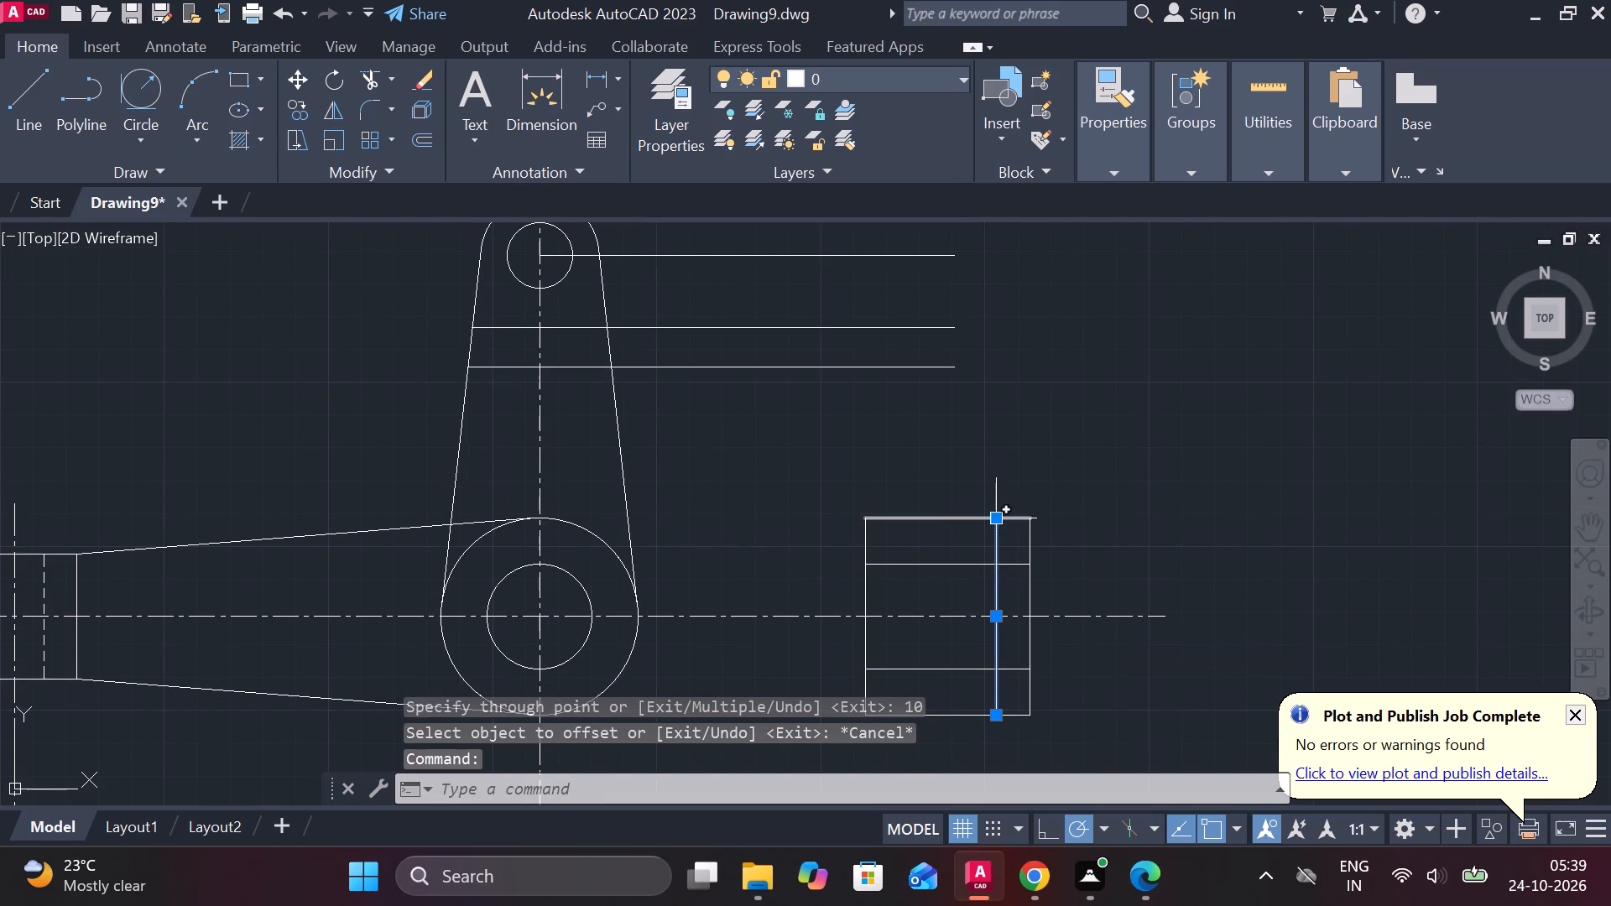
click(1079, 575)
middle_drag(1030, 419, 1009, 570)
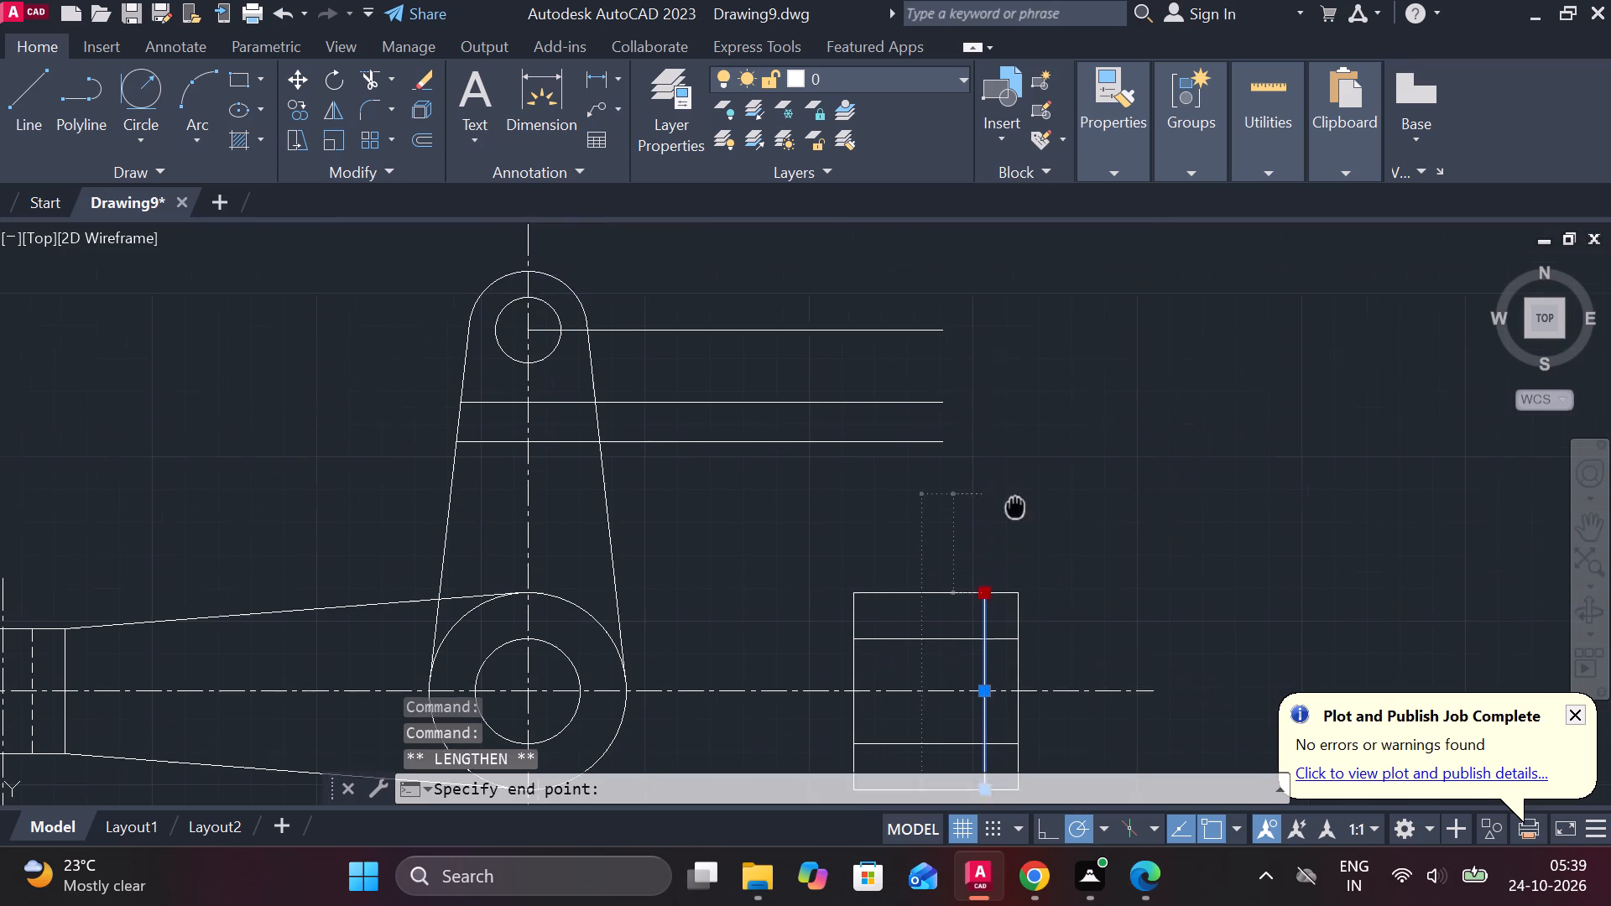
middle_drag(1009, 570, 1005, 583)
click(978, 324)
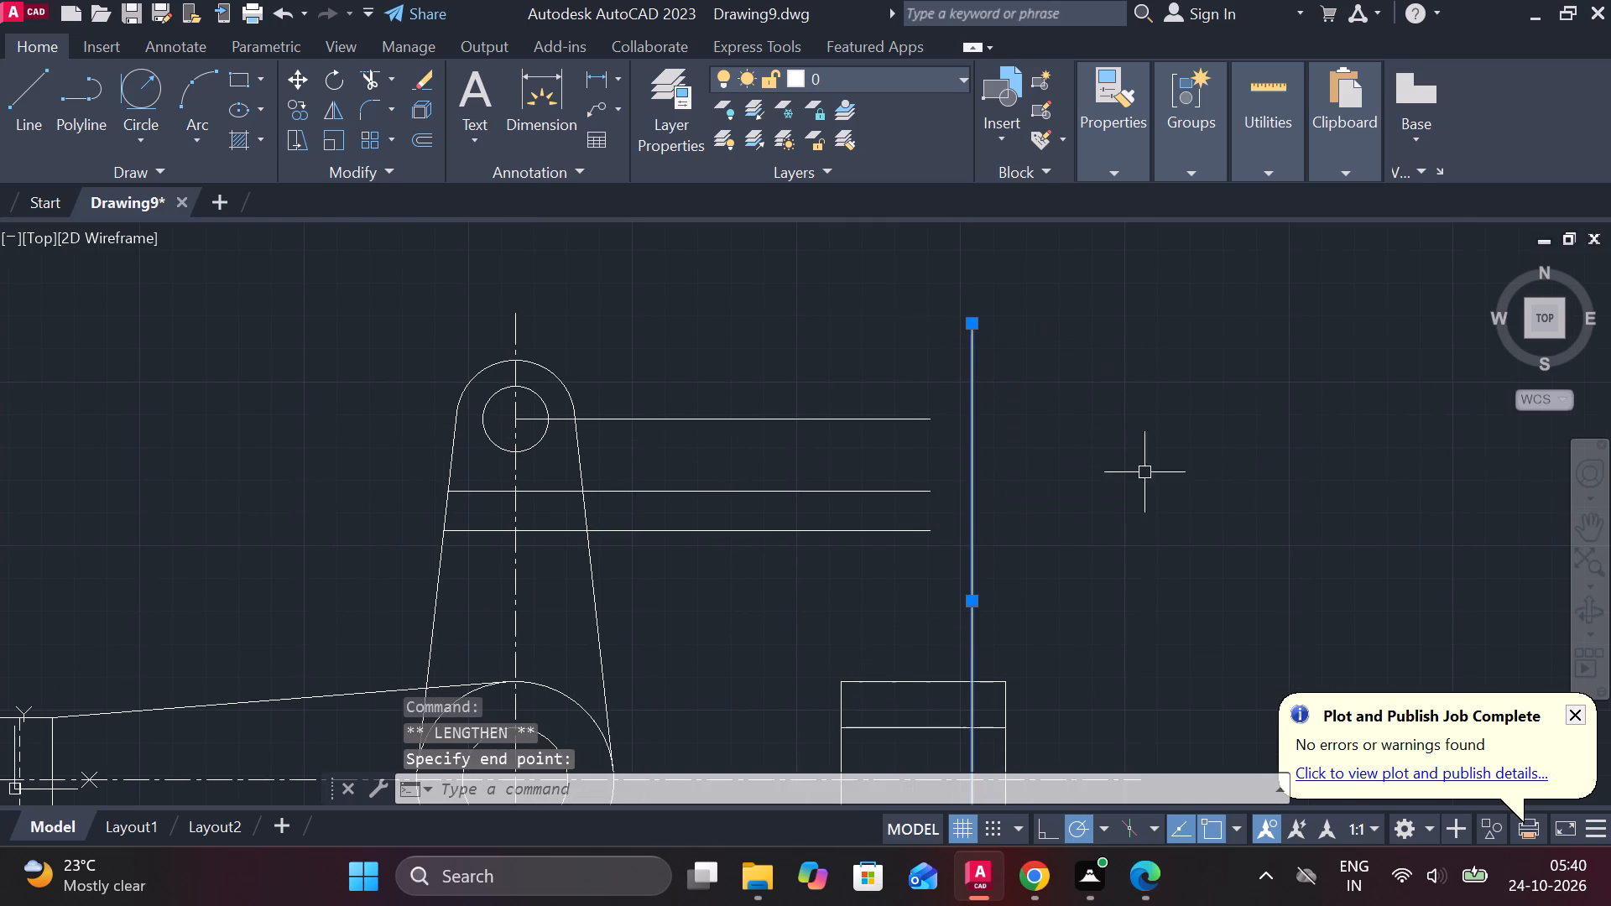
key(Escape)
Lengthen the horizontal projection line from the small upper boss's centre rightward to well past the long vertical line.
middle_drag(1120, 487, 1086, 425)
click(832, 361)
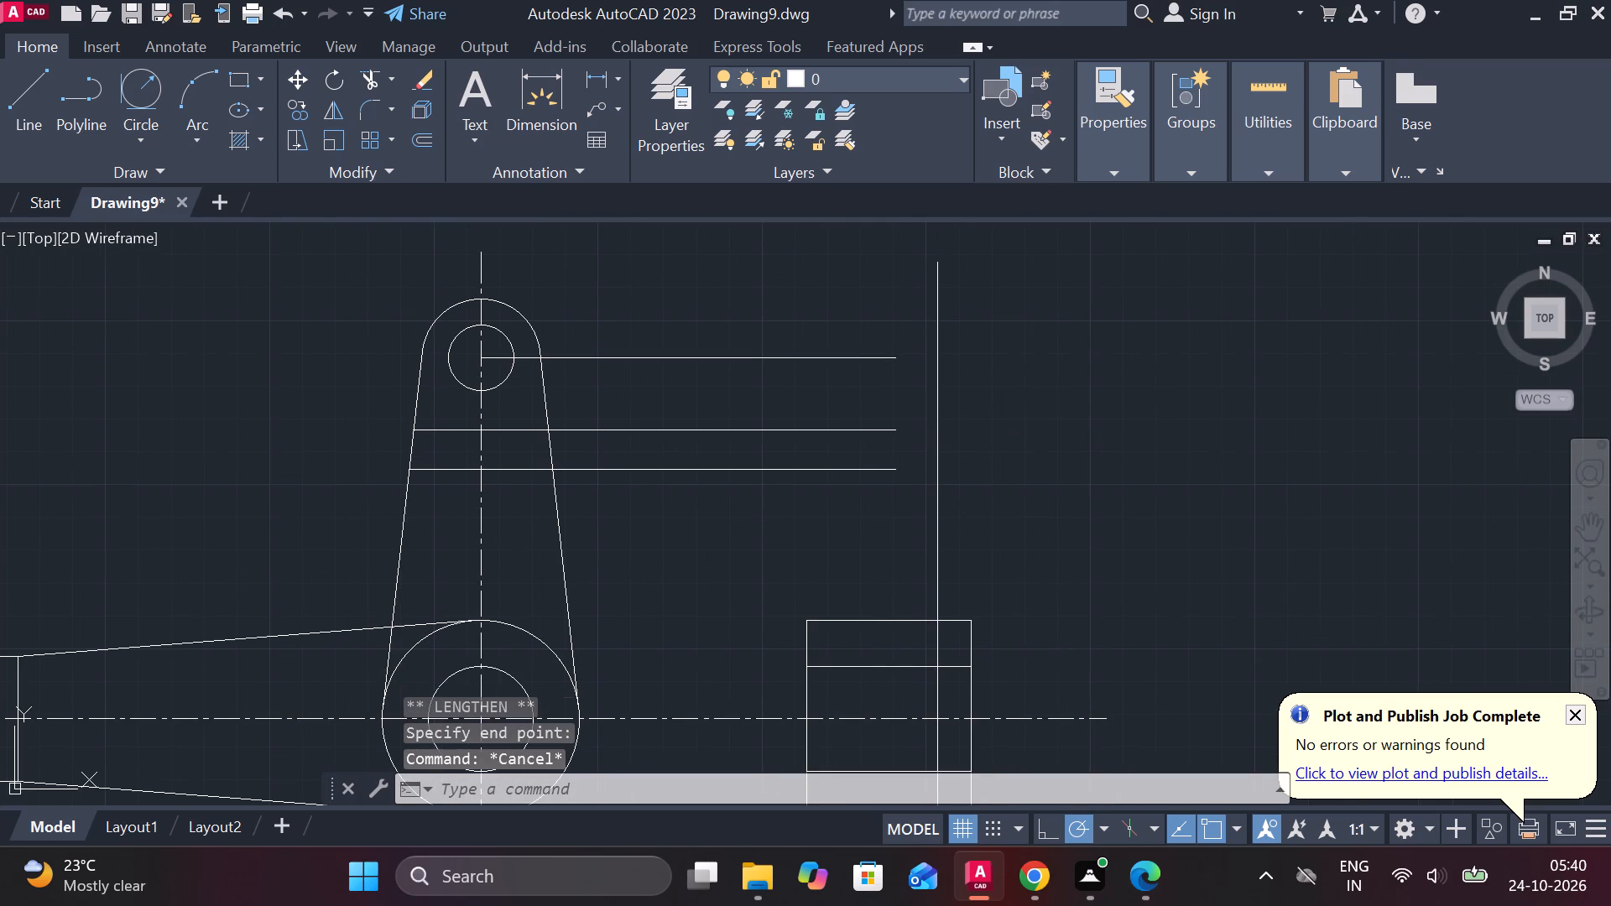
key(Escape)
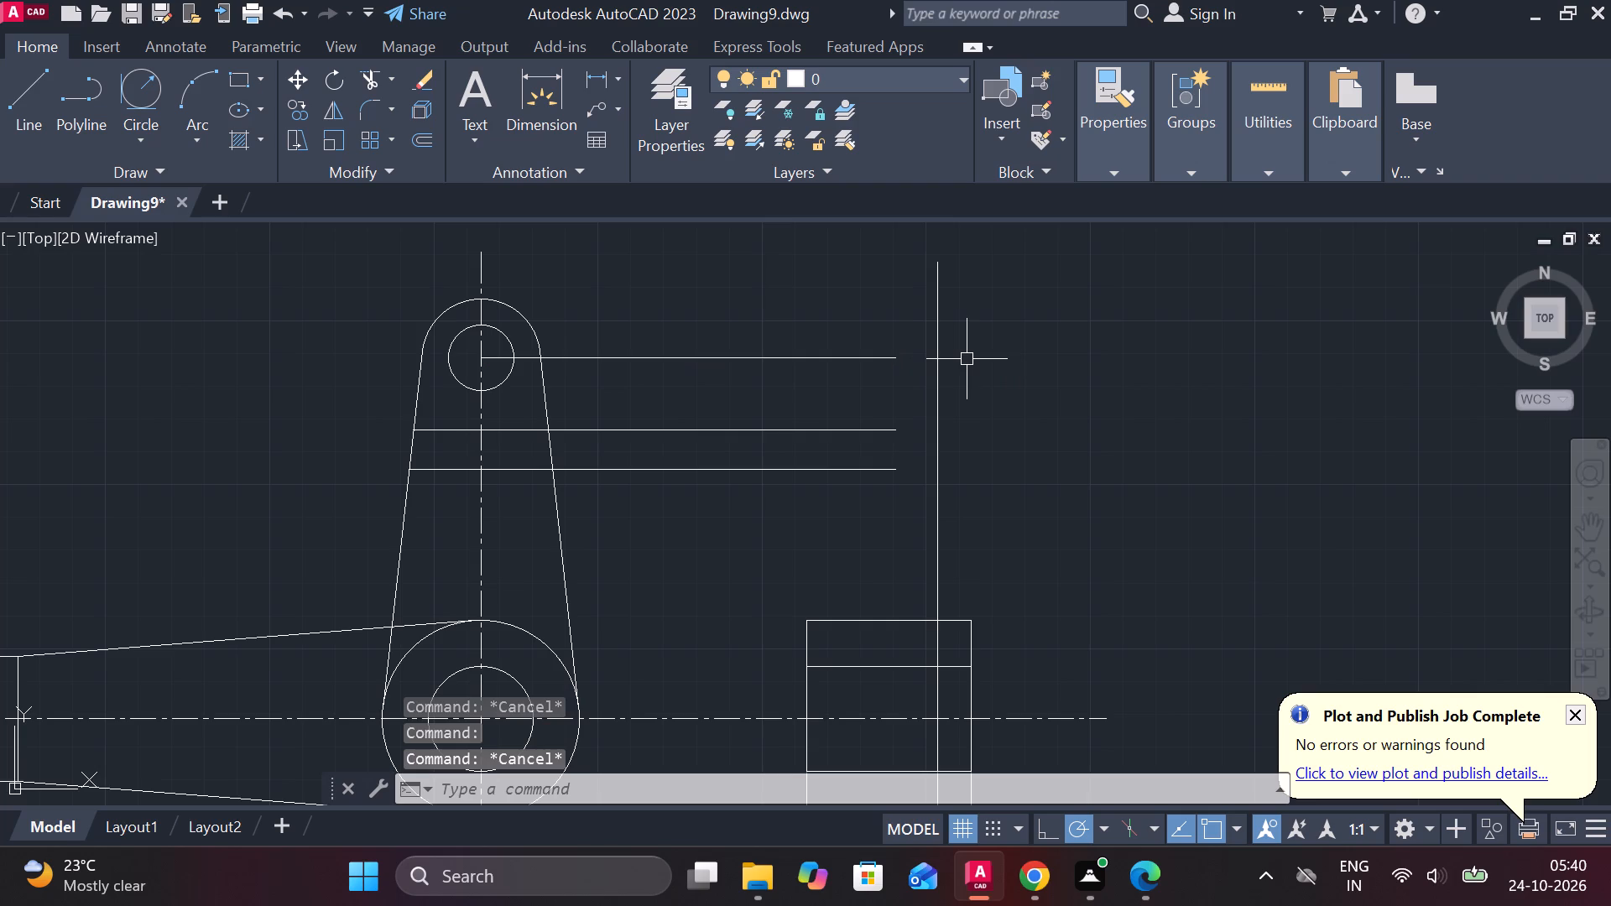
click(832, 355)
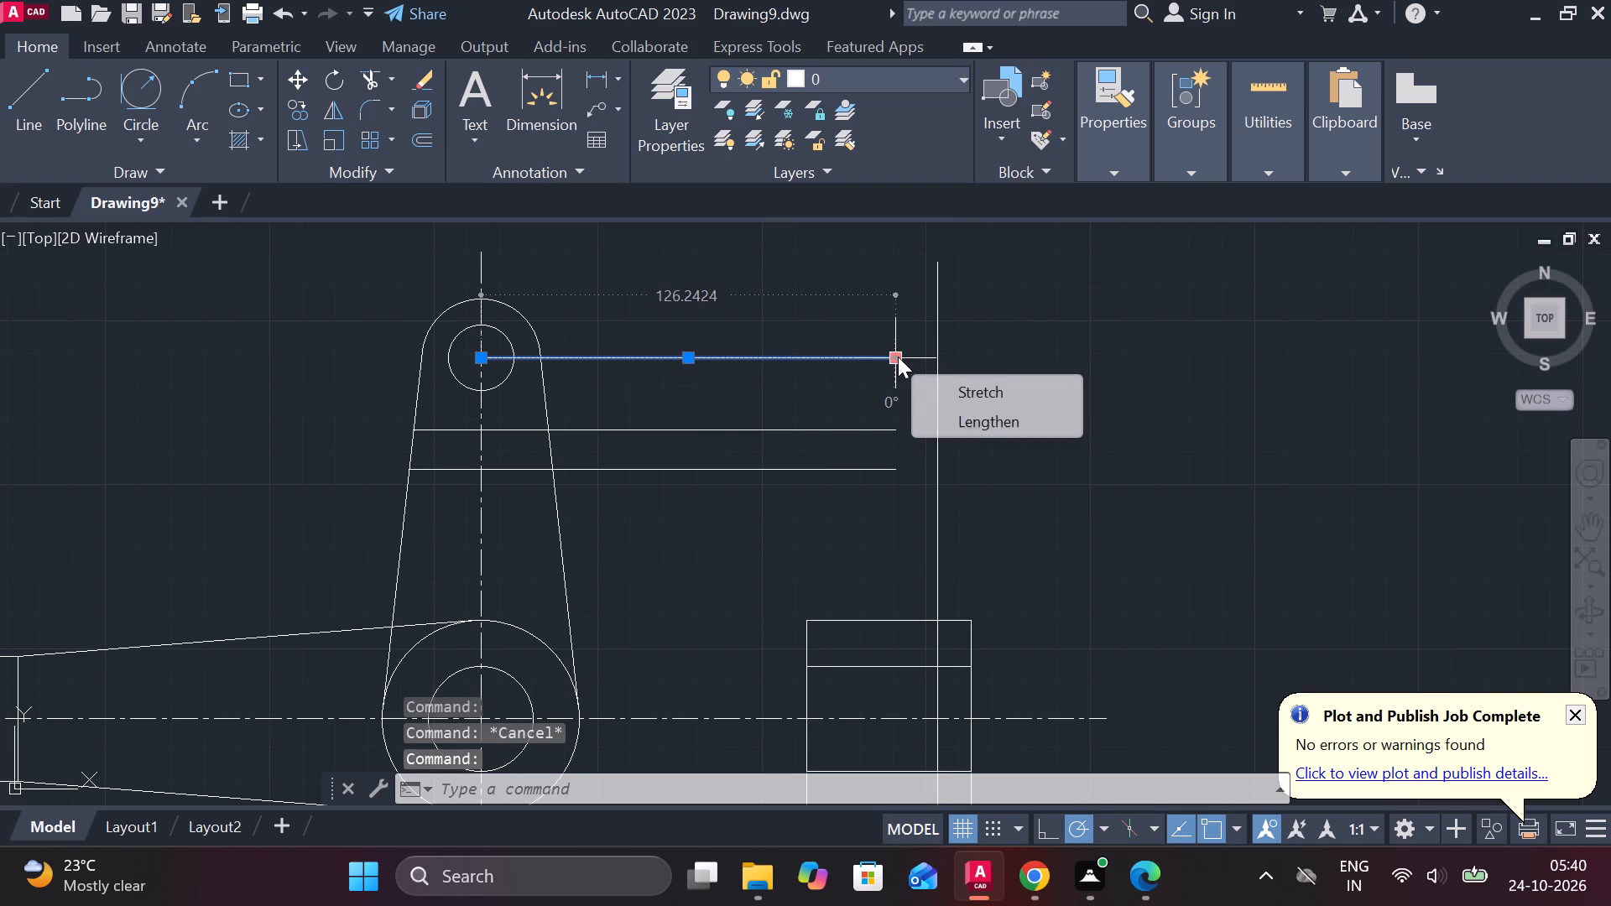
click(983, 424)
click(1077, 396)
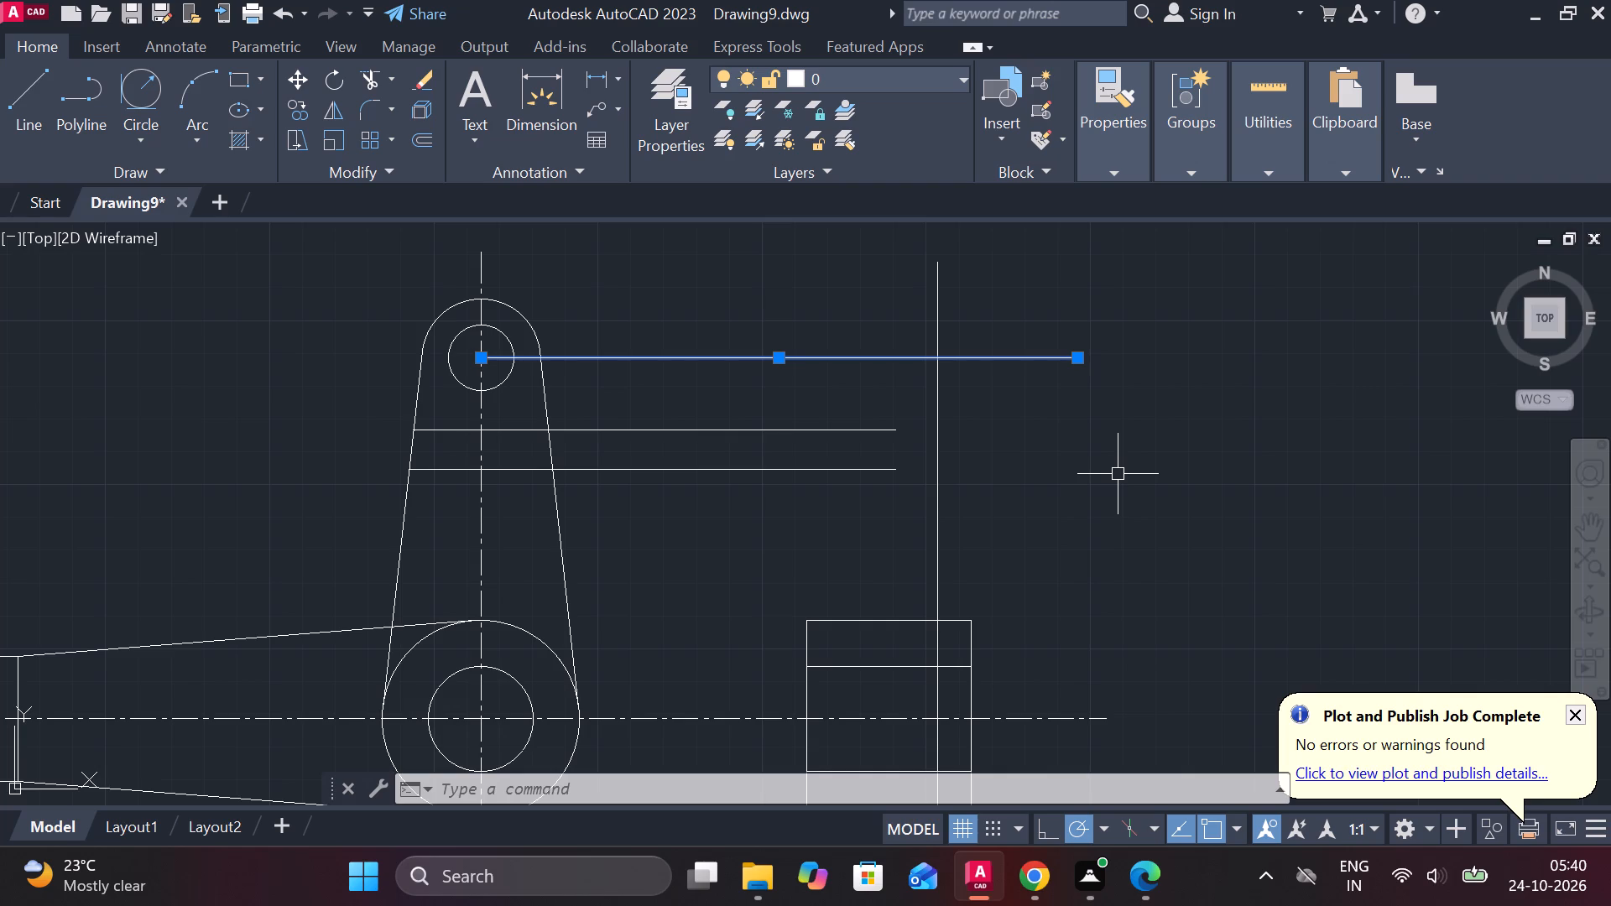
key(Escape)
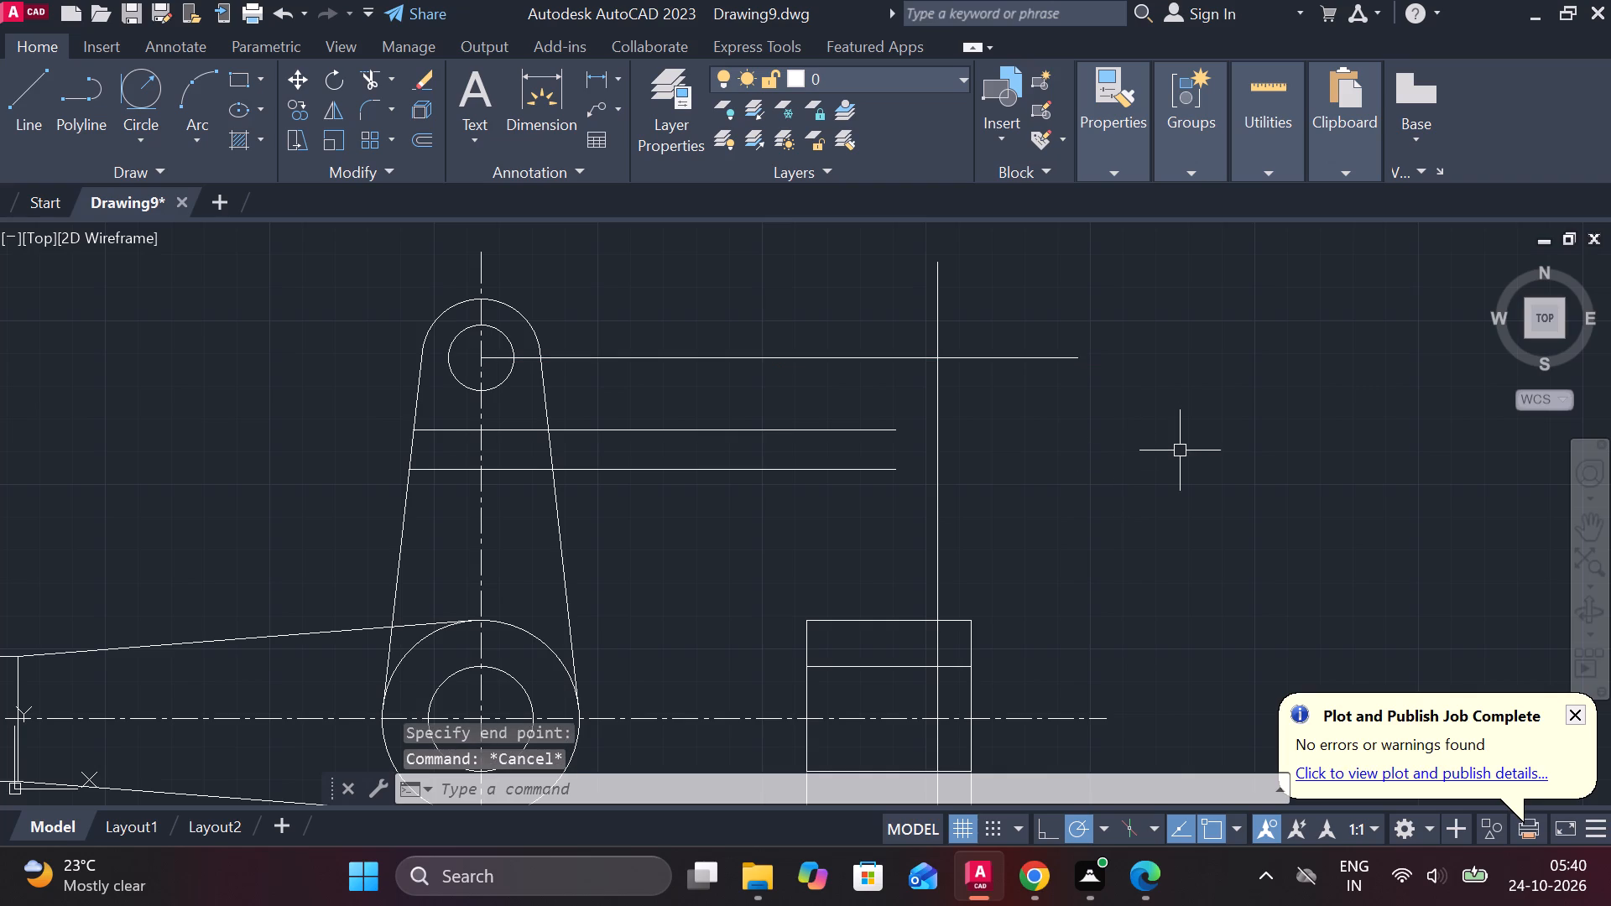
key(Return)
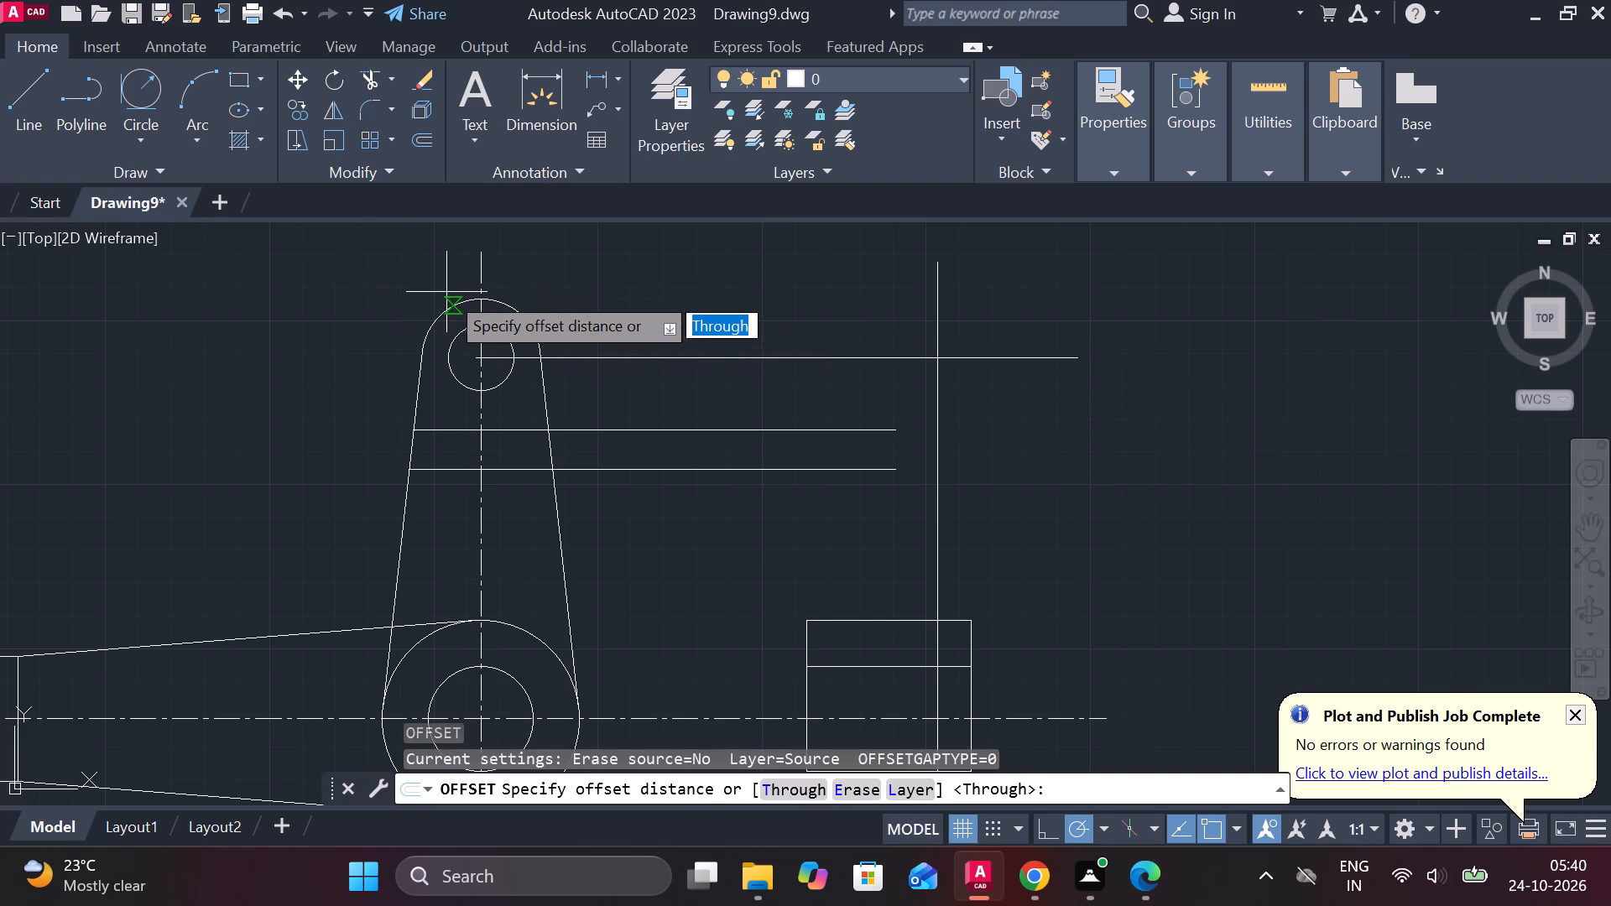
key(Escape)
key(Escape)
Draw a horizontal projection line from the top quadrant of the small upper boss to beyond the long vertical line.
key(l)
key(Return)
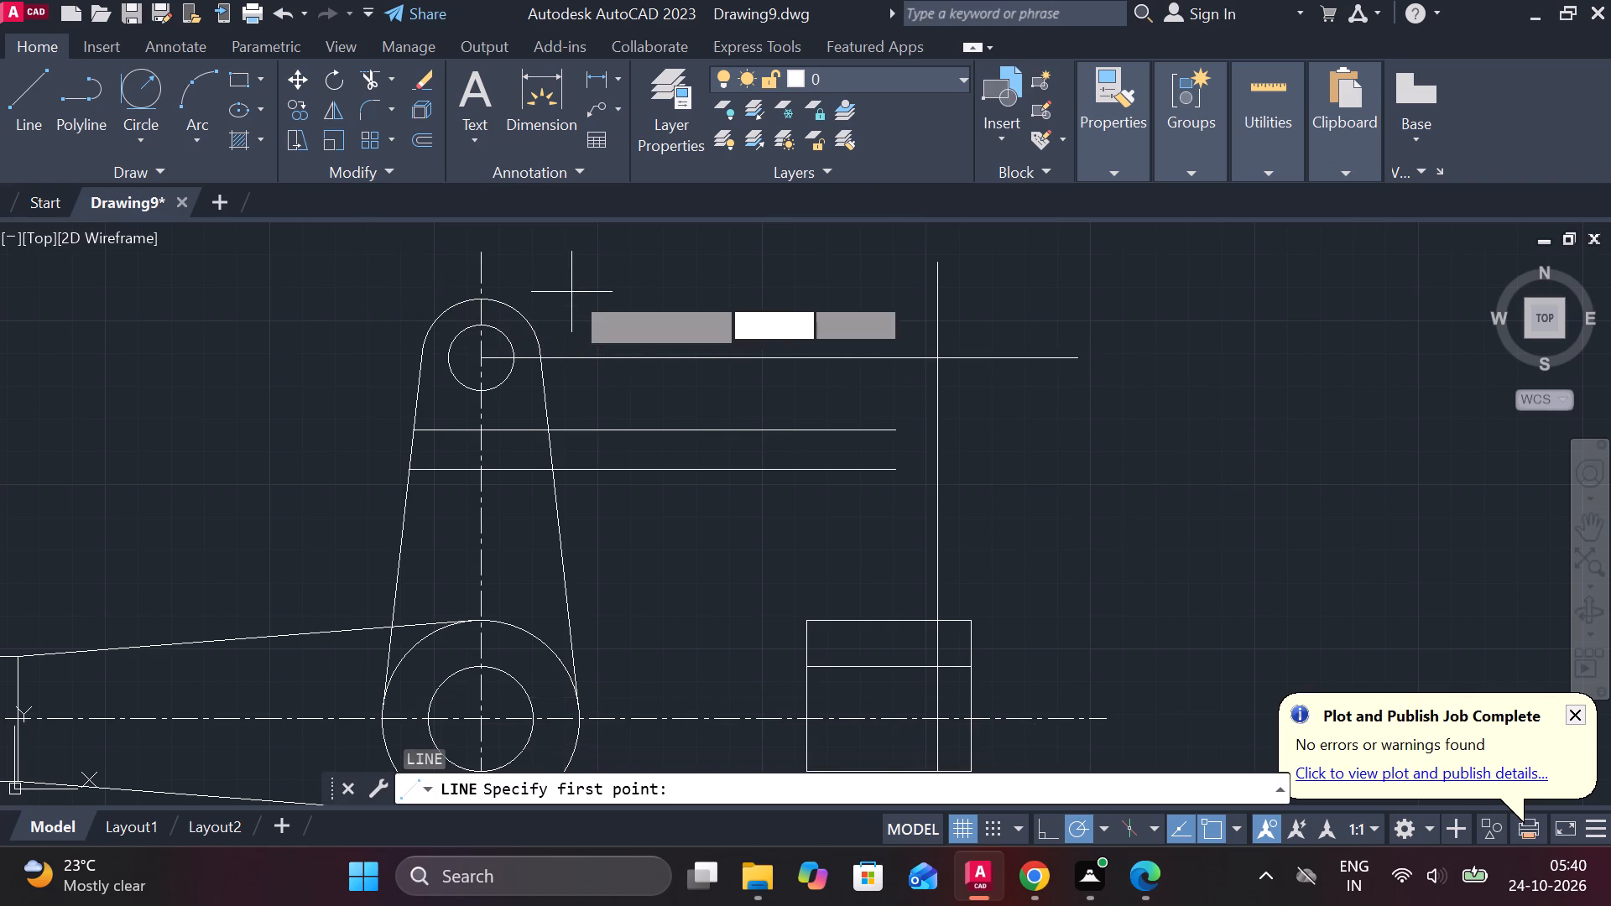
click(482, 304)
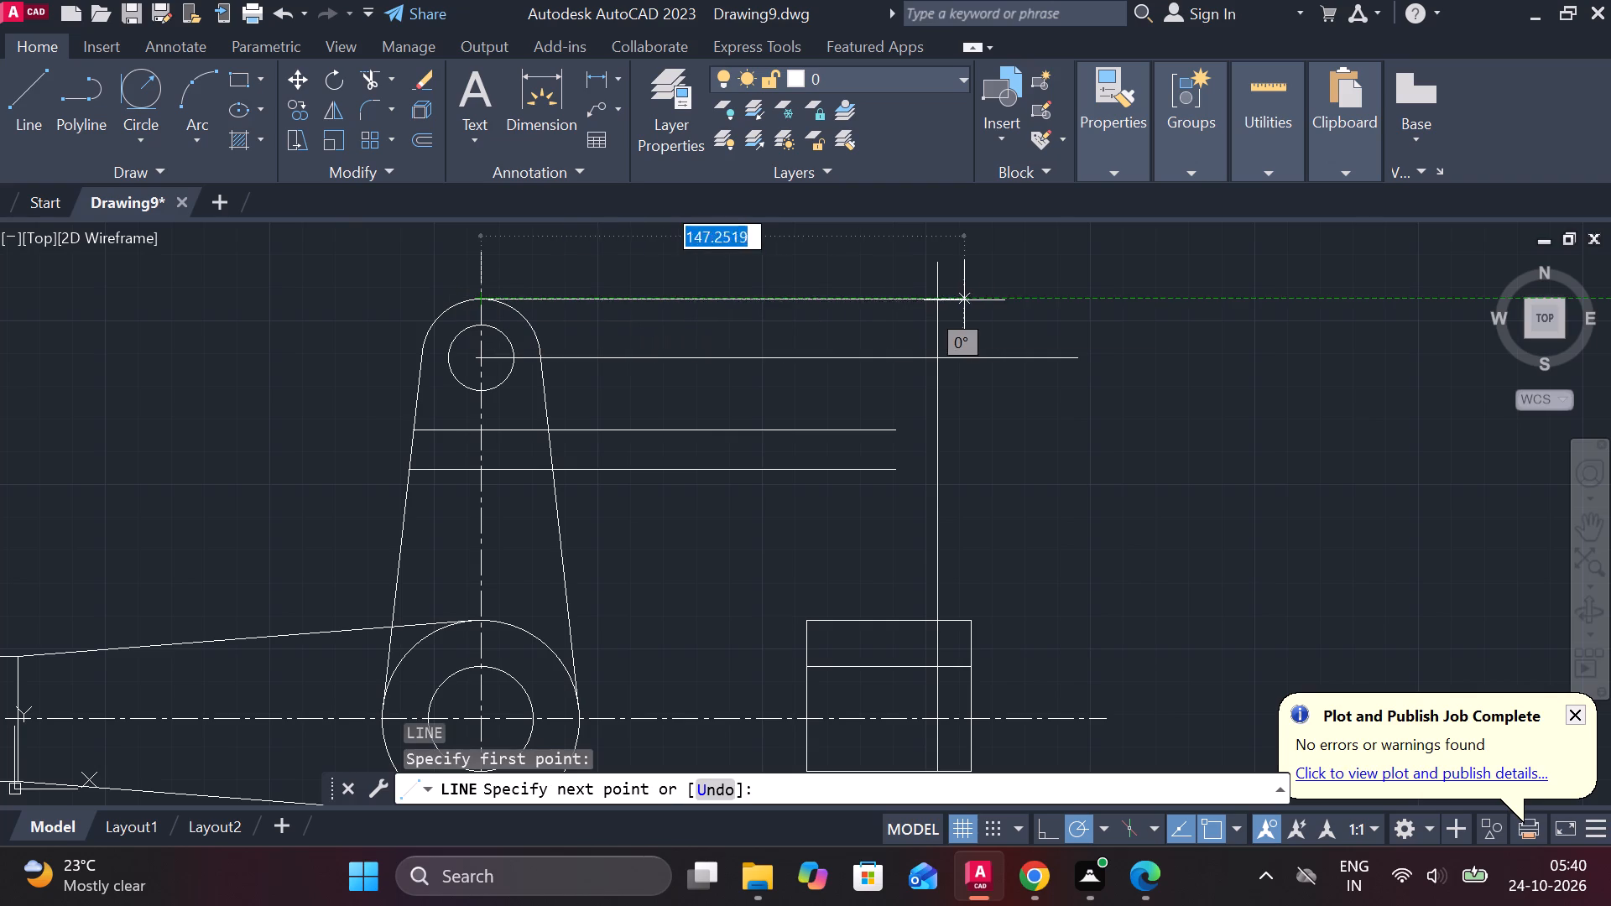
click(1082, 296)
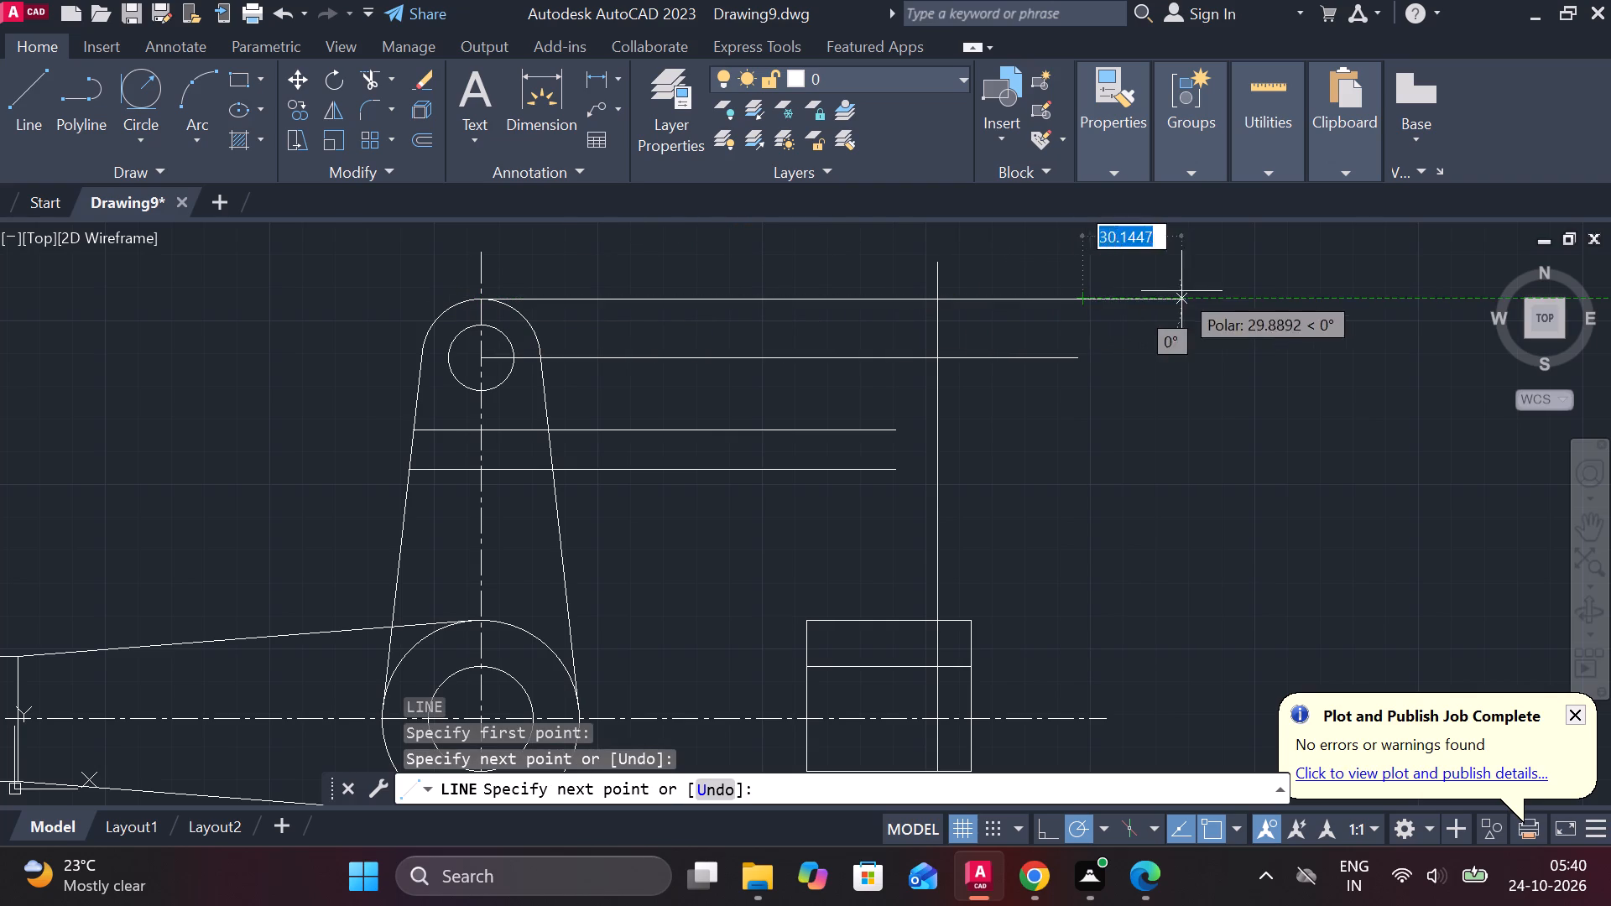
key(Escape)
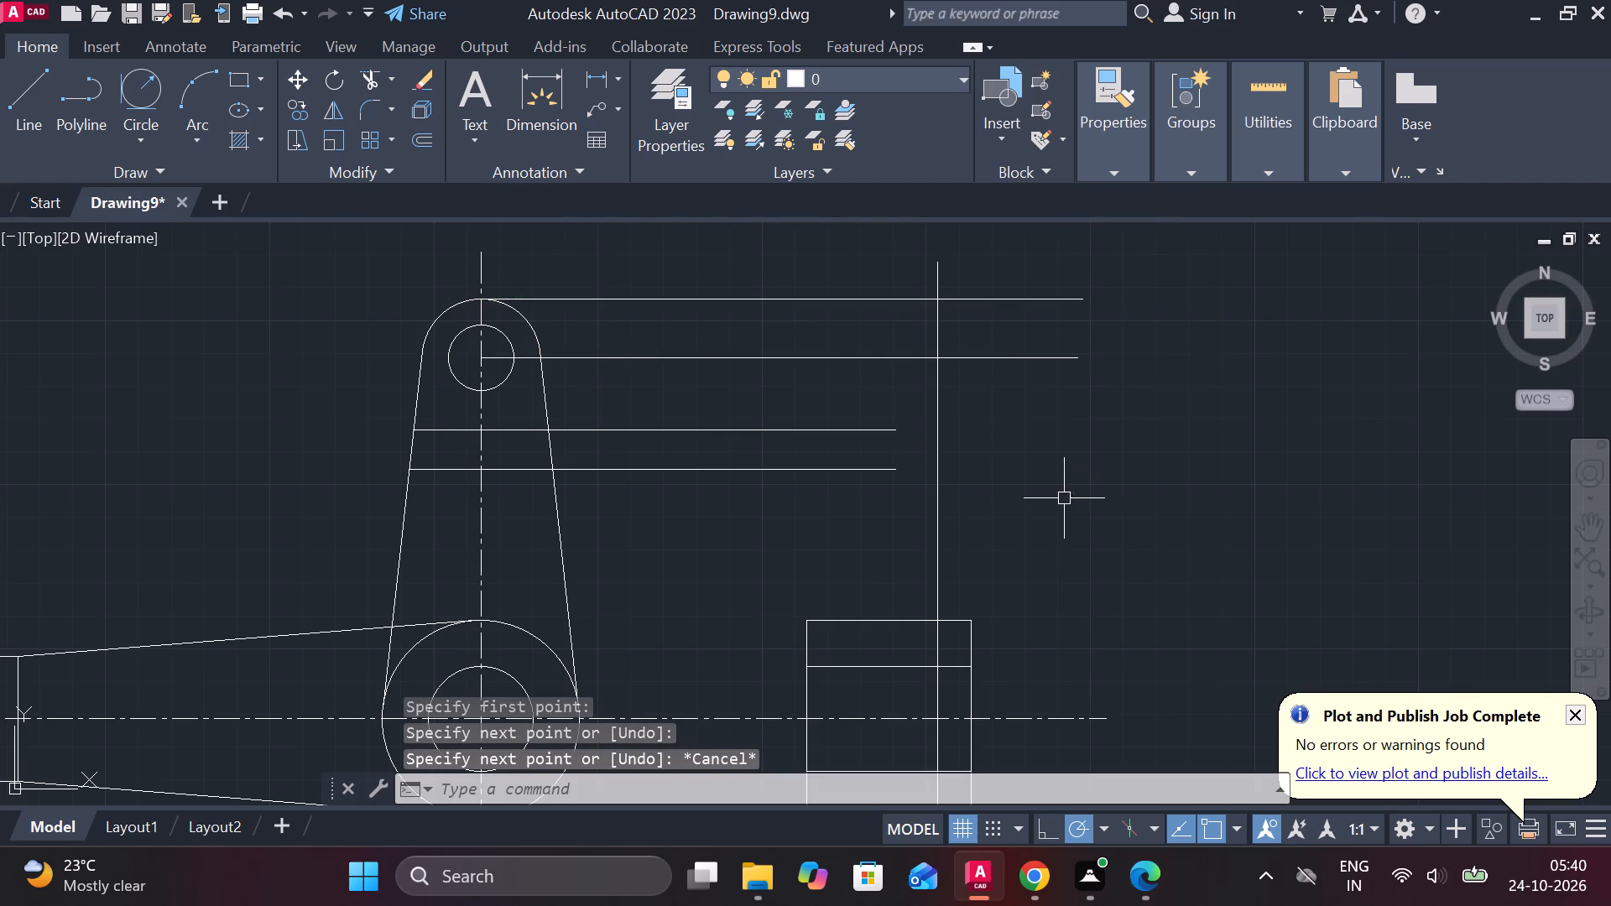
Lengthen the lower of the two arm section lines rightward past the long vertical line, to about 230 overall.
middle_drag(1048, 501, 1025, 458)
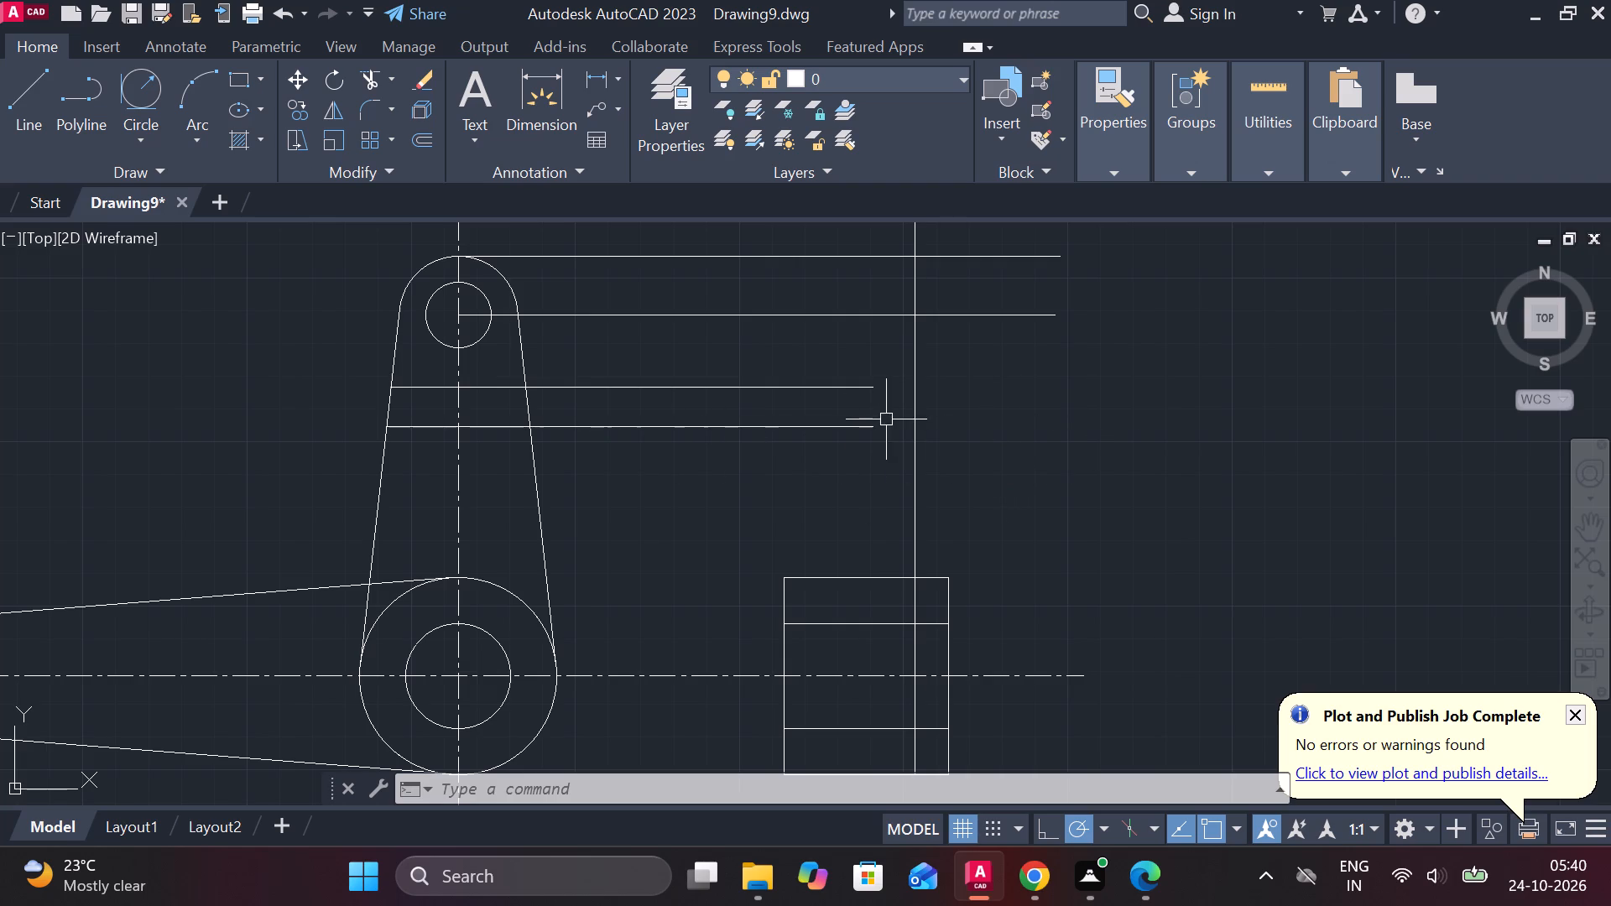
click(863, 425)
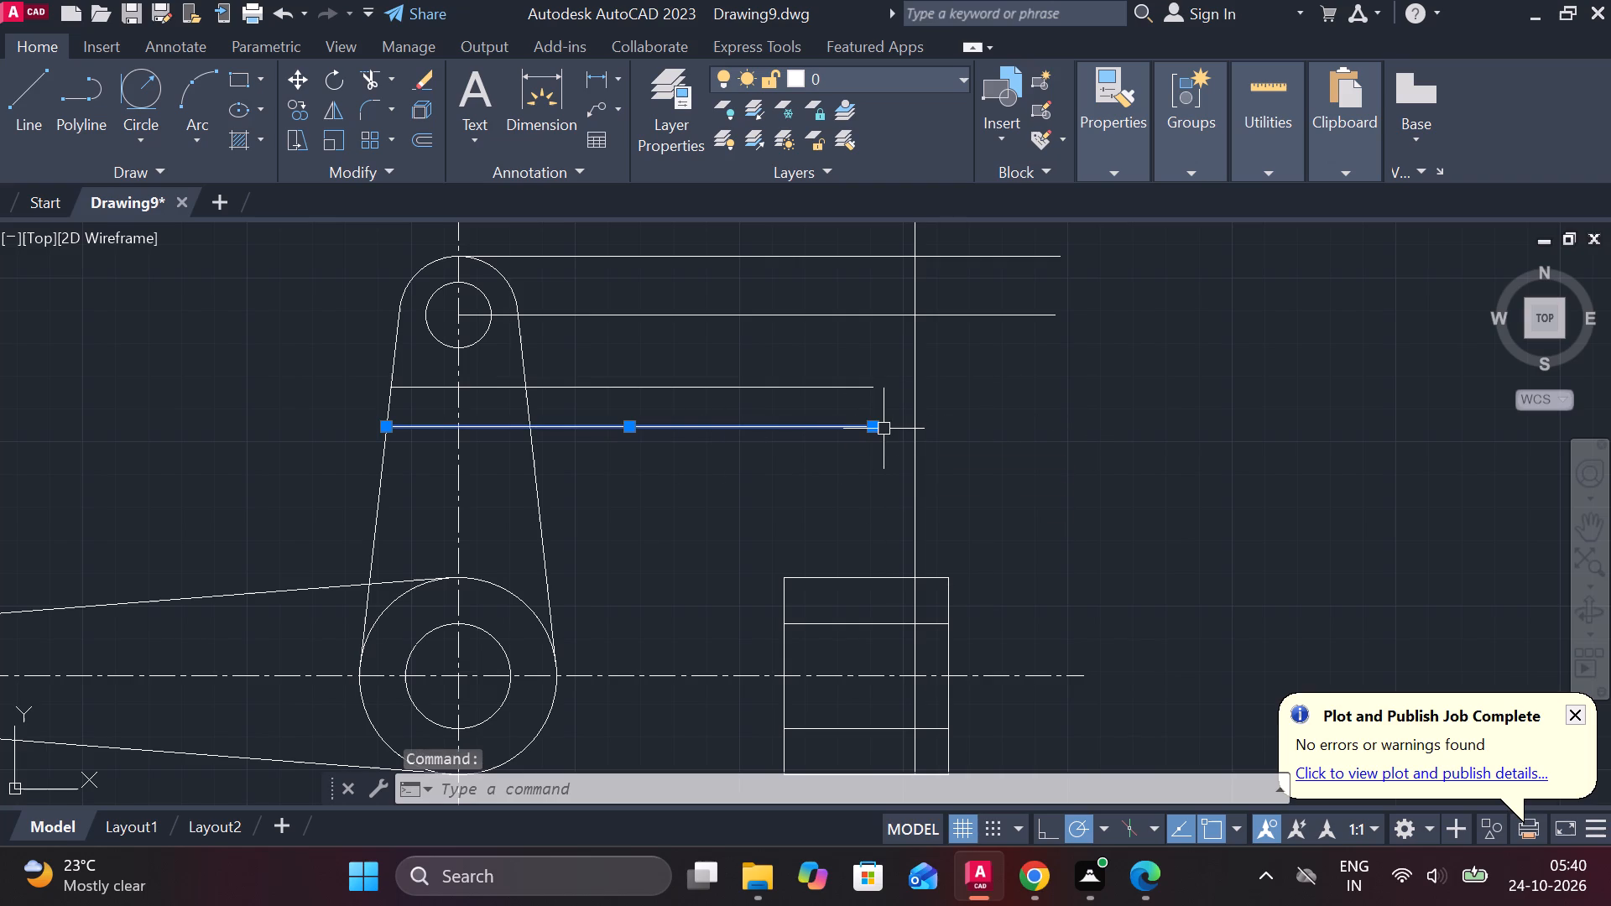
click(954, 483)
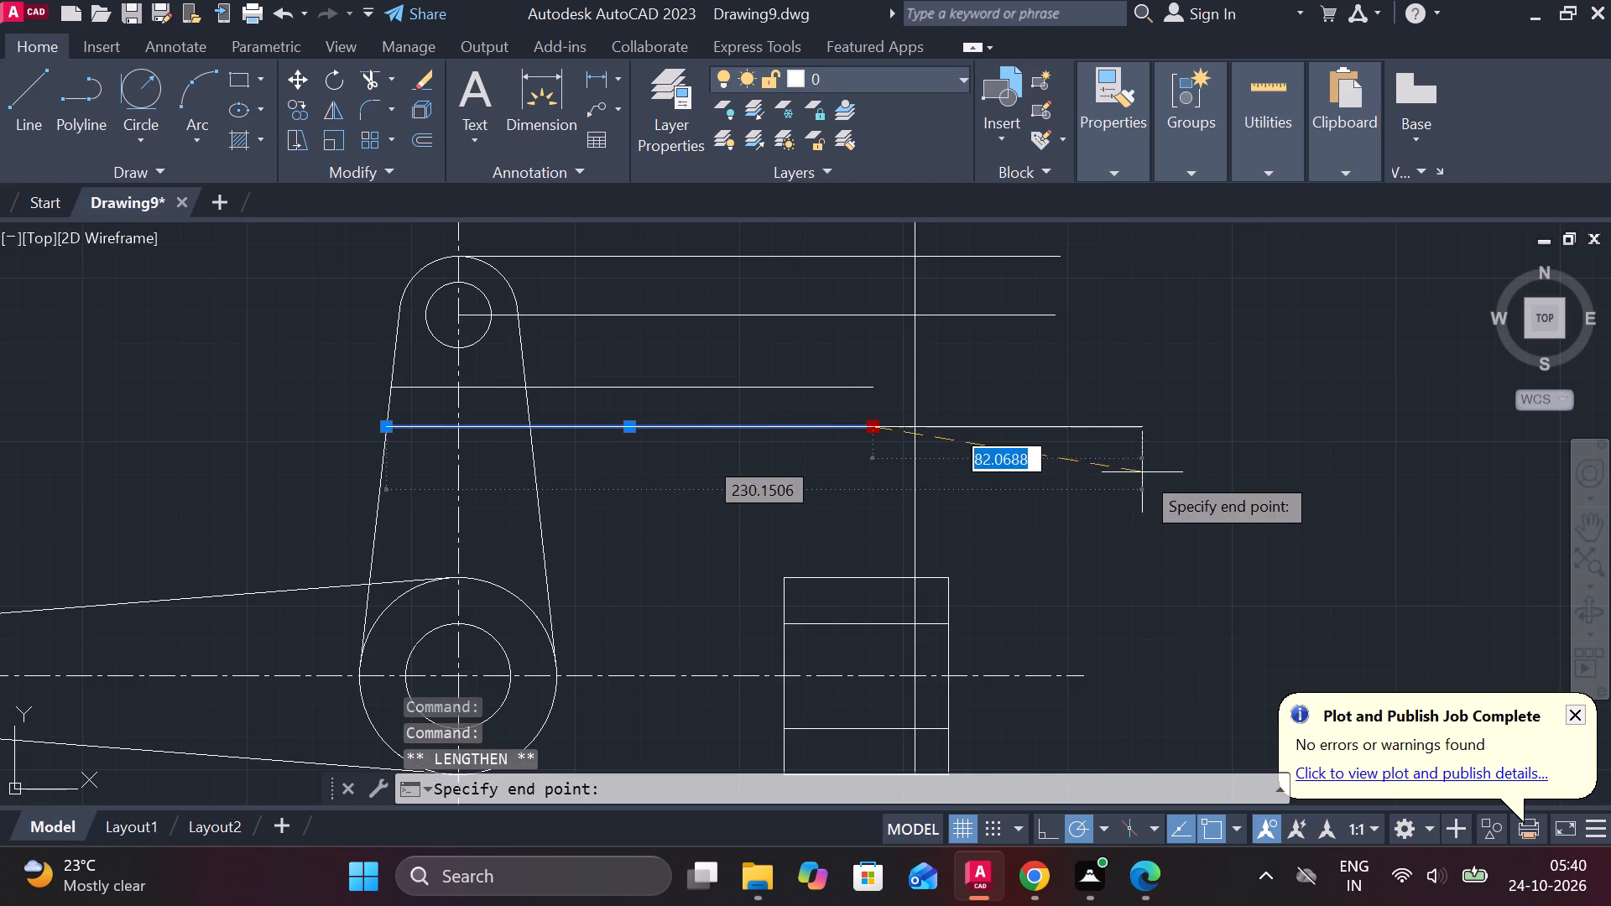
click(1142, 472)
key(Escape)
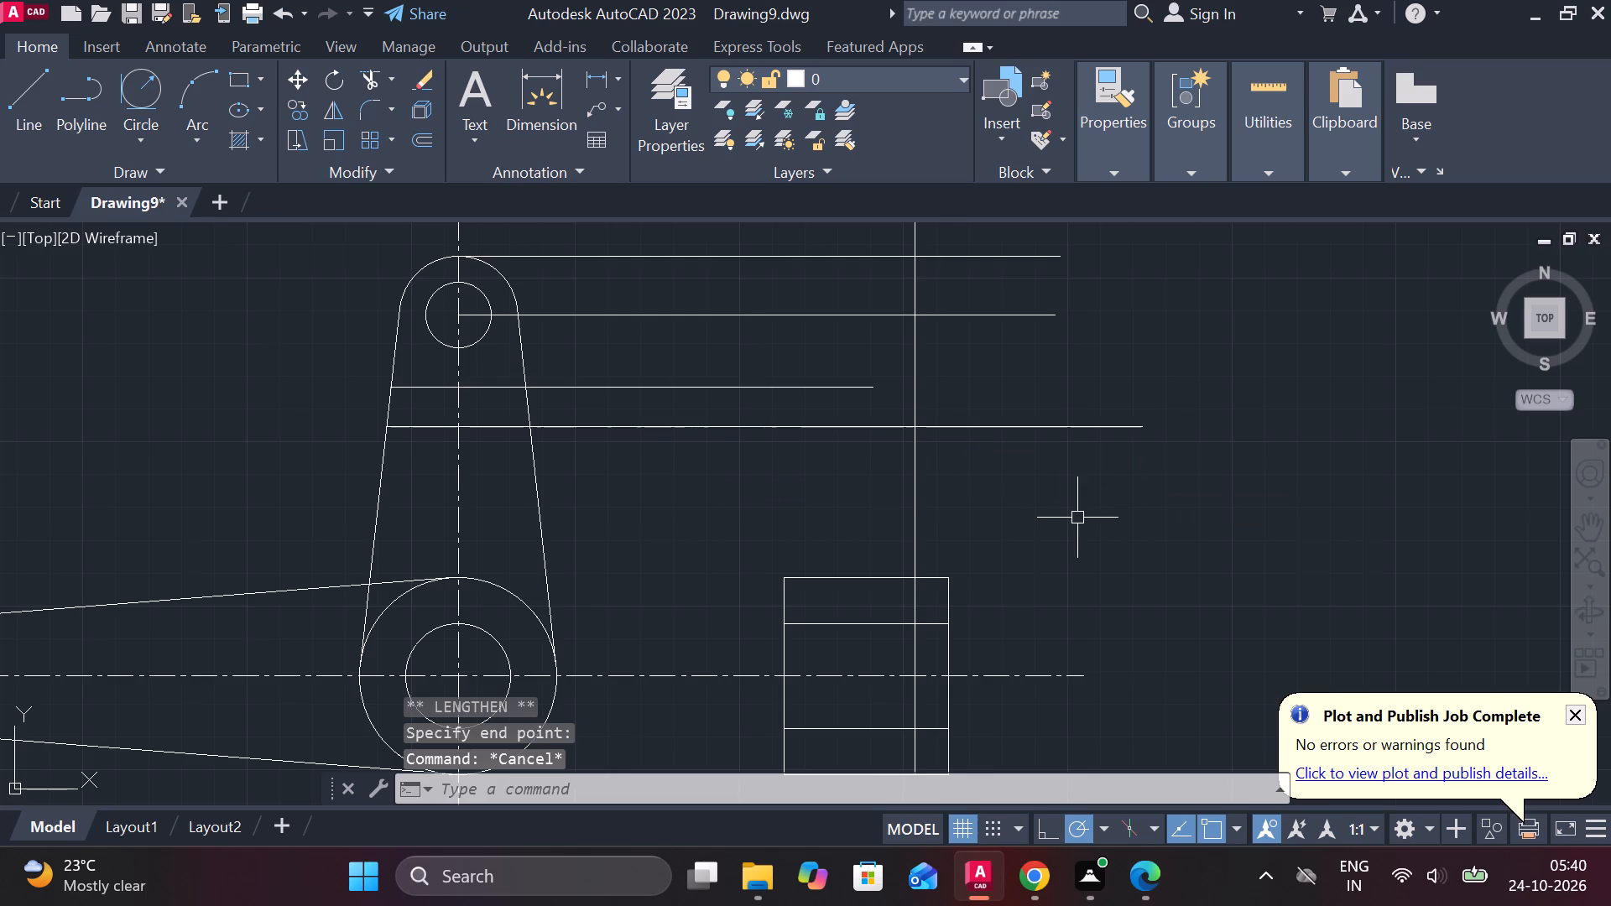
Draw a vertical line from where the lower arm section line crosses the long vertical line down to the rectangle's top edge.
click(920, 470)
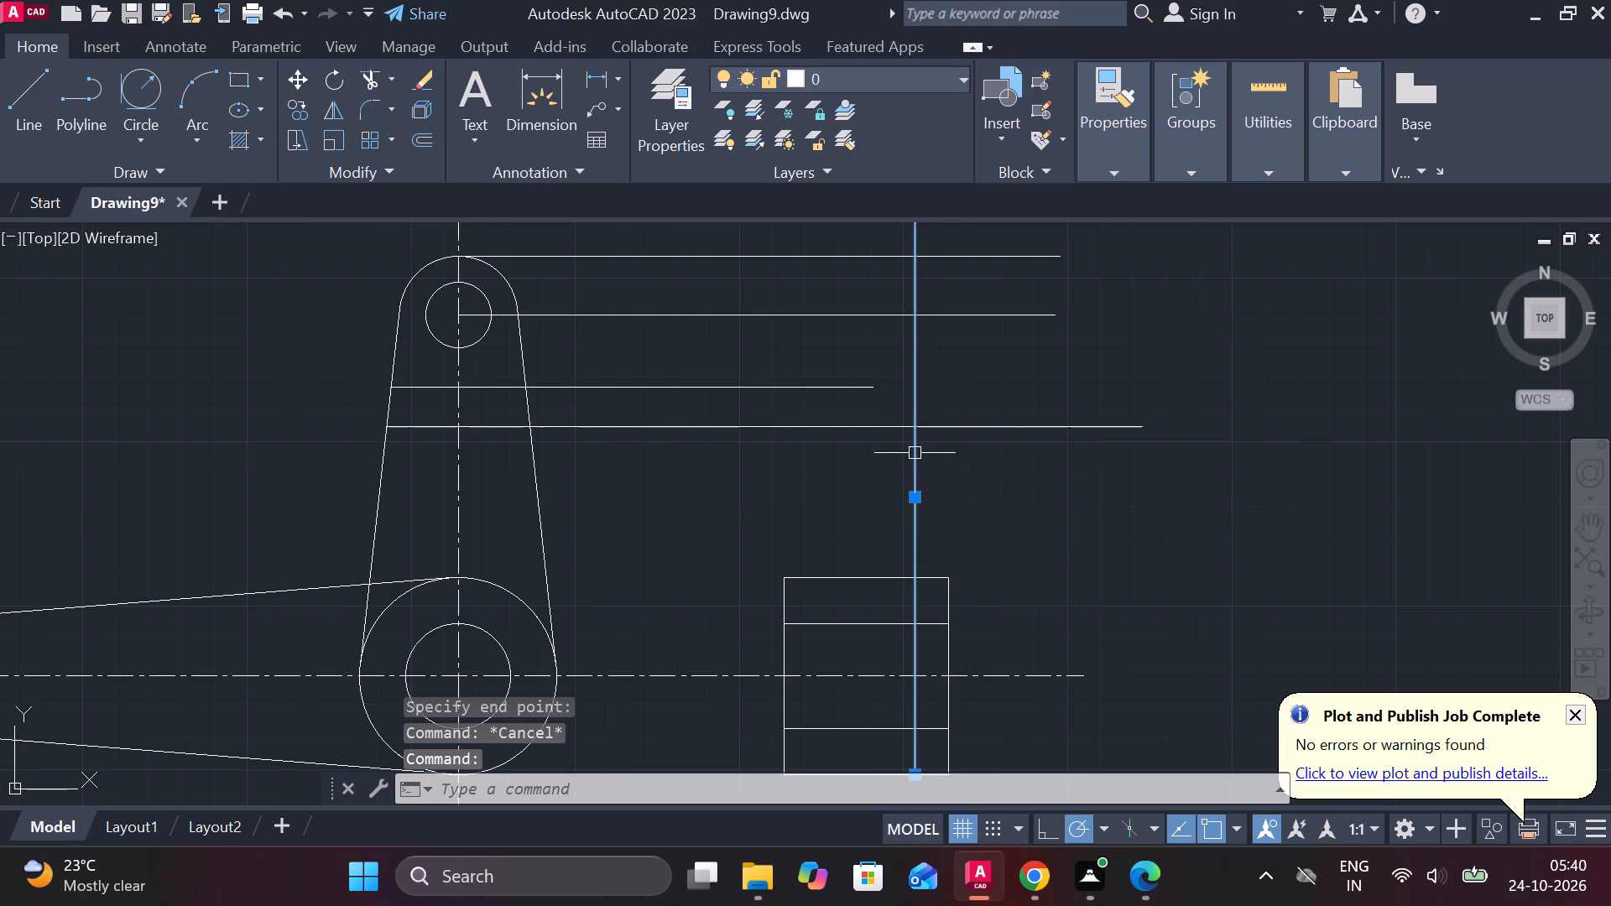
key(Escape)
key(l)
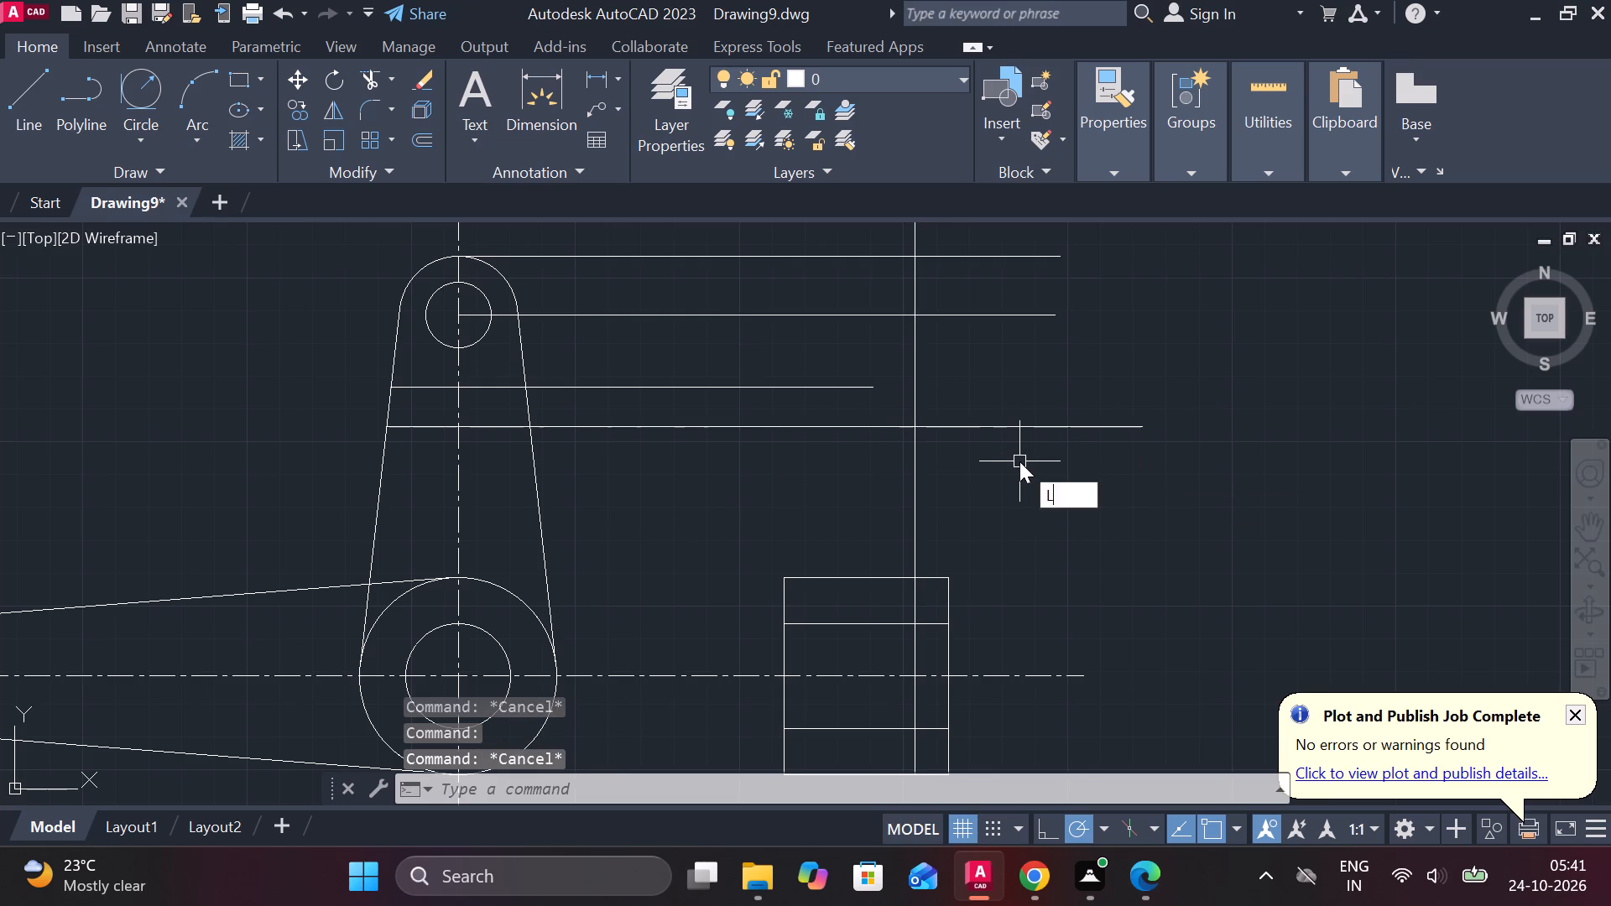
key(Return)
click(922, 432)
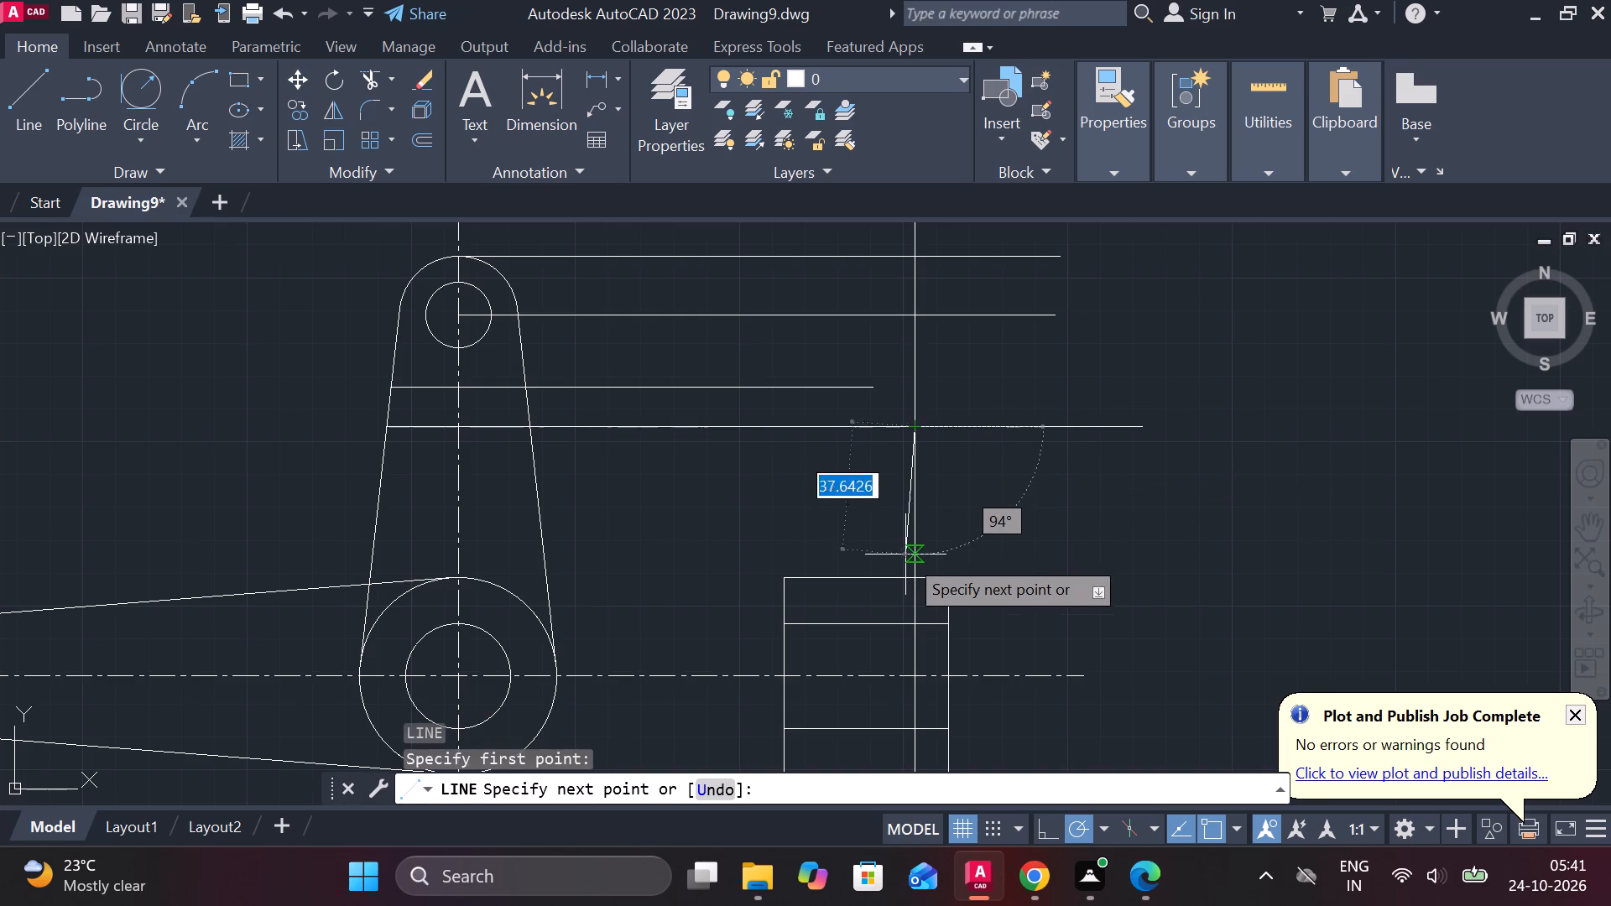
click(915, 577)
key(Escape)
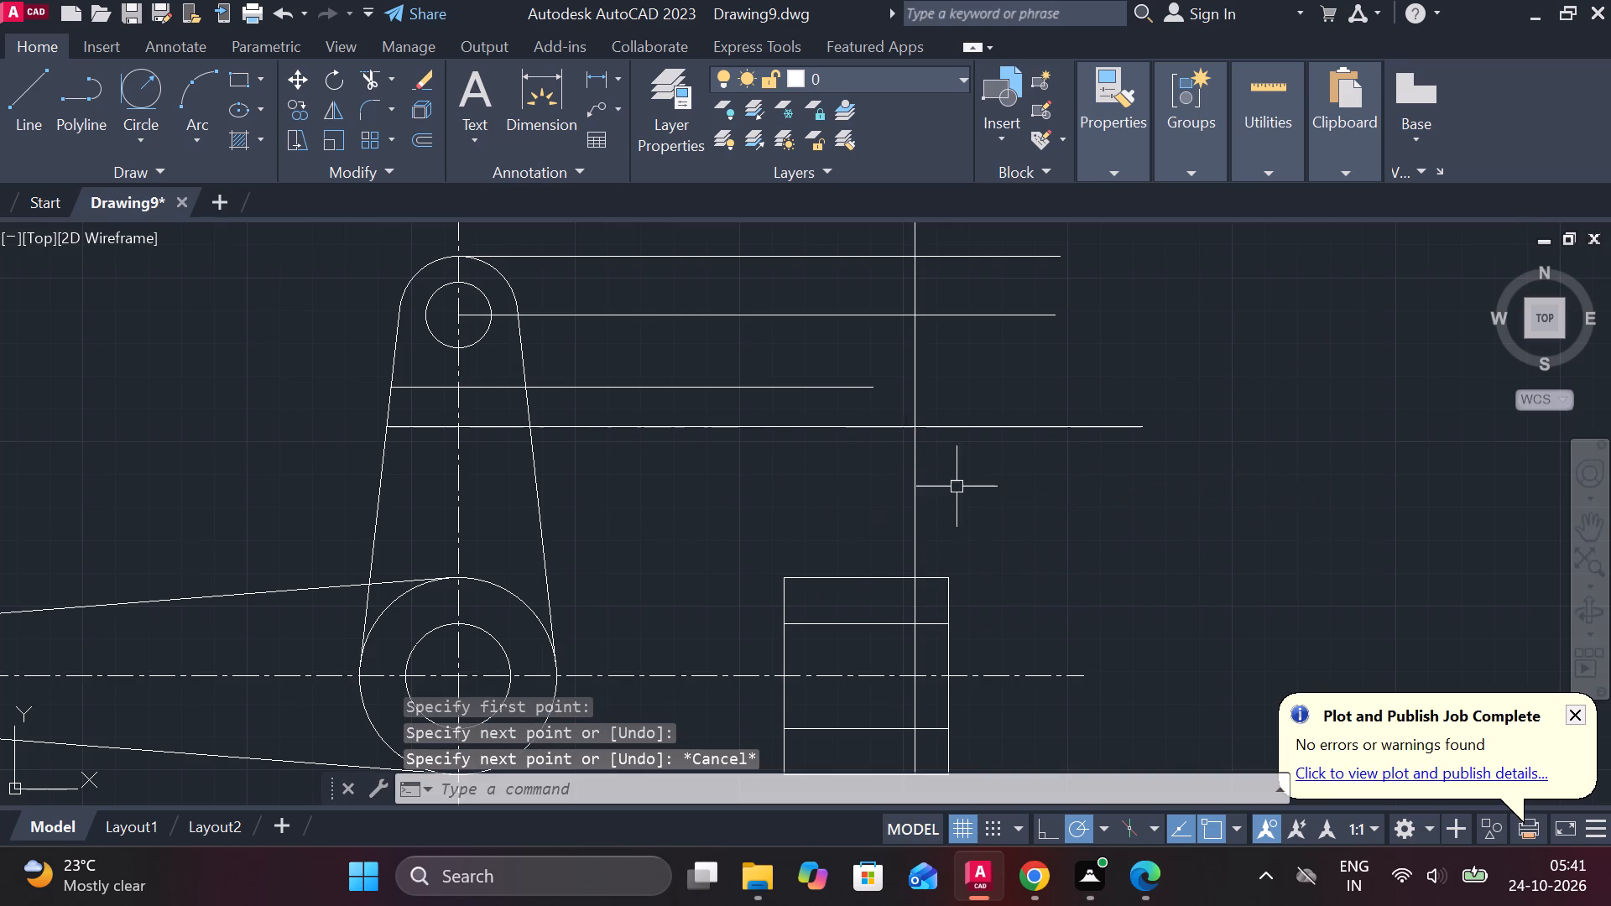
click(921, 471)
key(Escape)
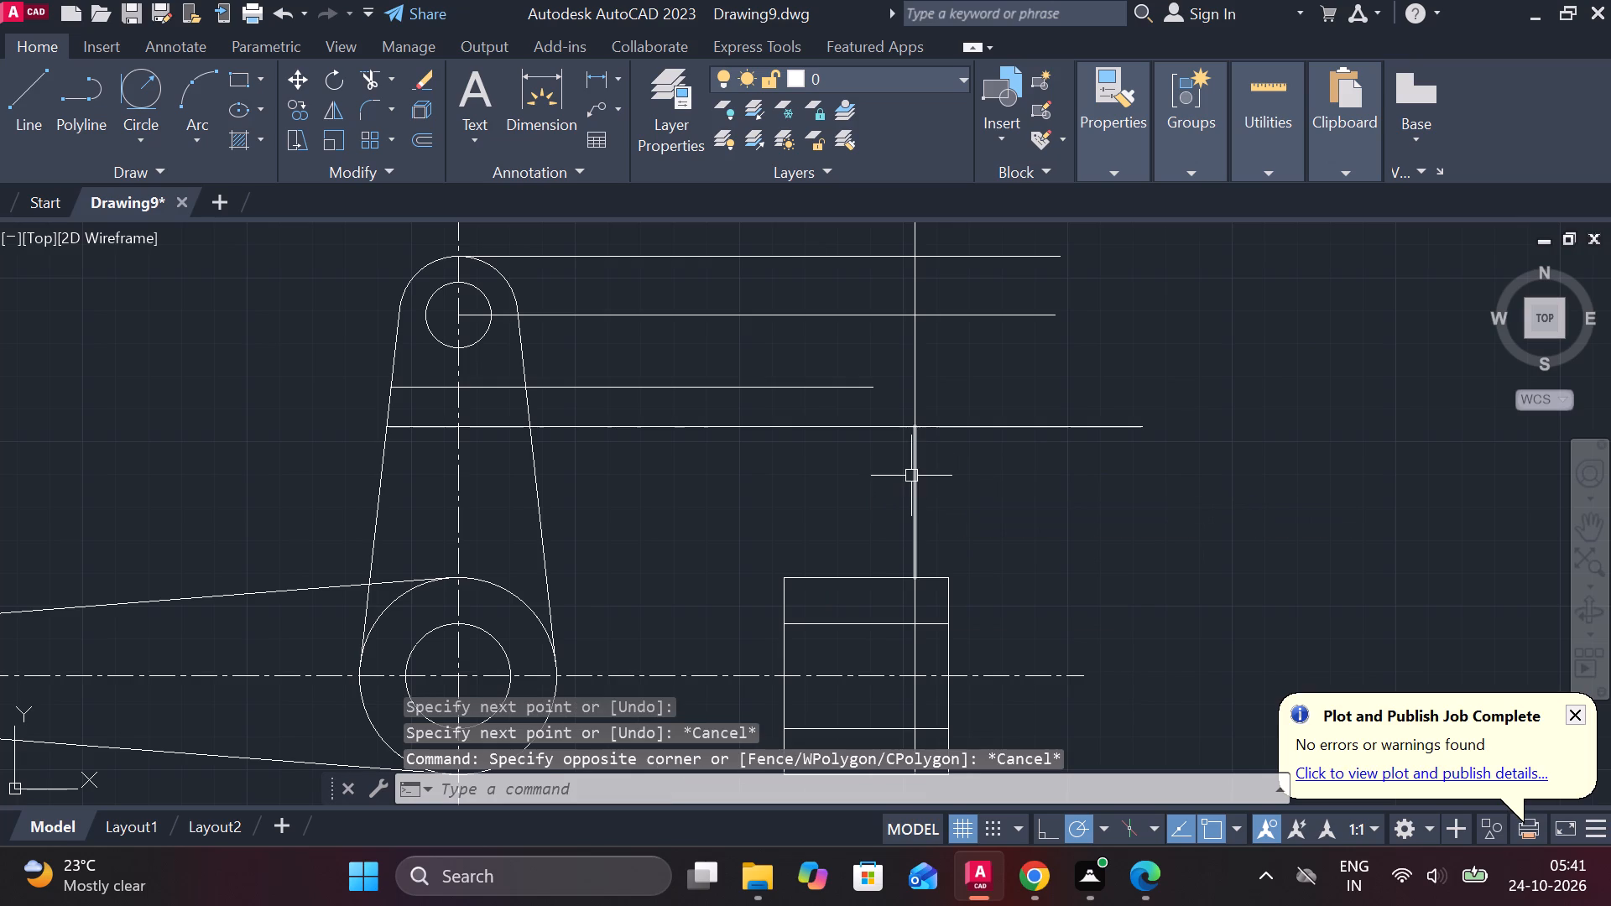
Offset the short vertical line above the rectangle by 6 to both sides.
click(912, 476)
key(o)
key(Return)
key(Return)
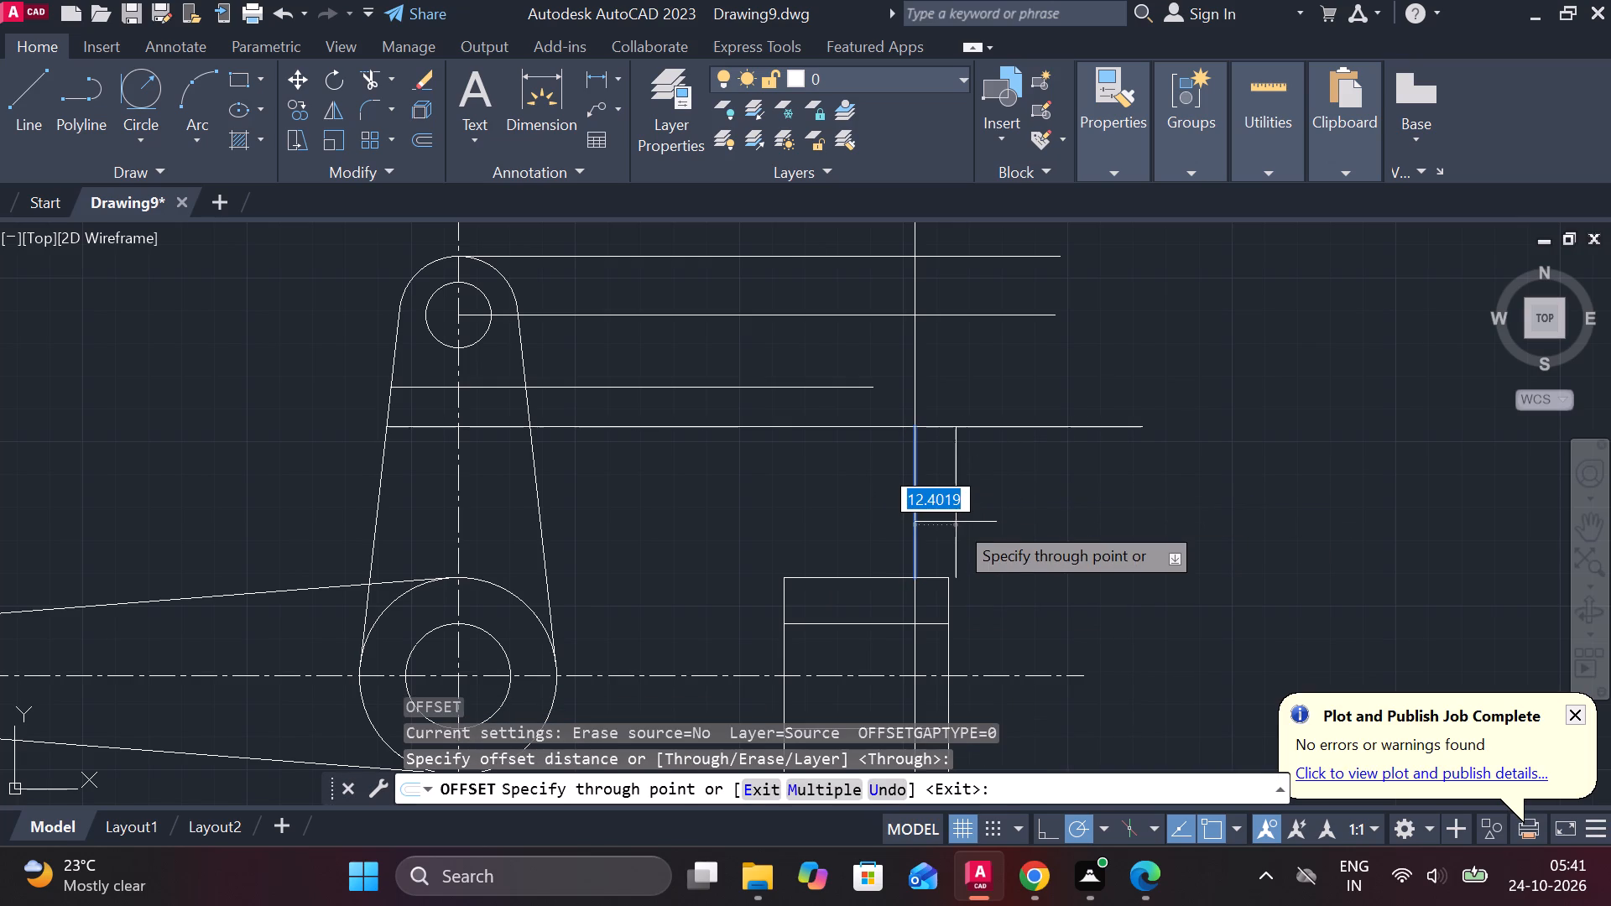
key(6)
key(Return)
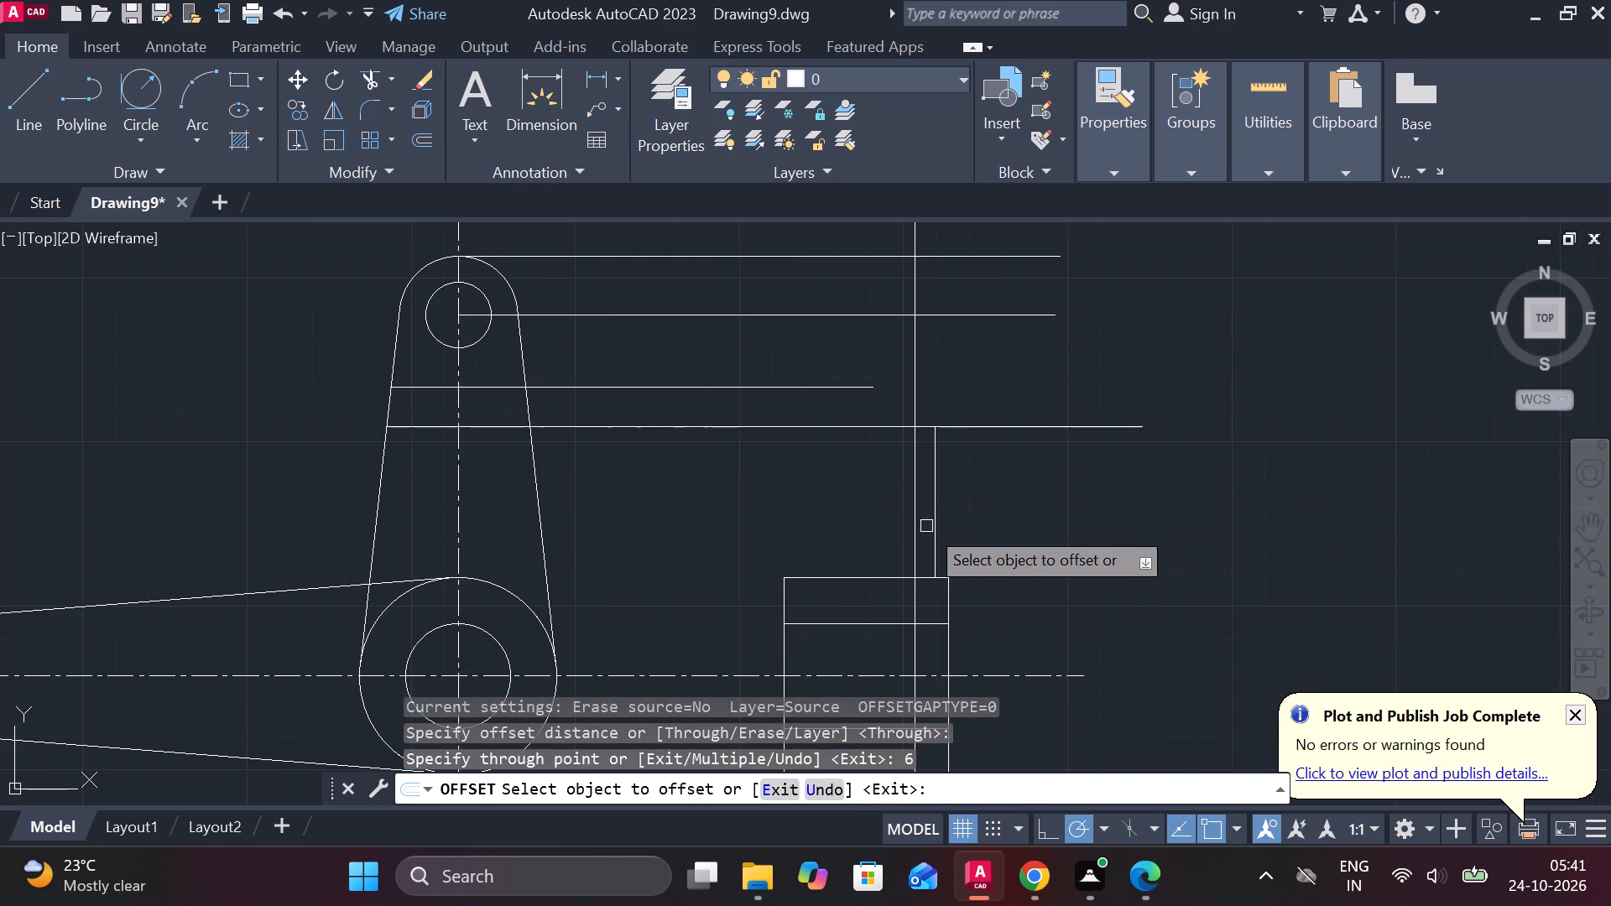
click(911, 497)
key(6)
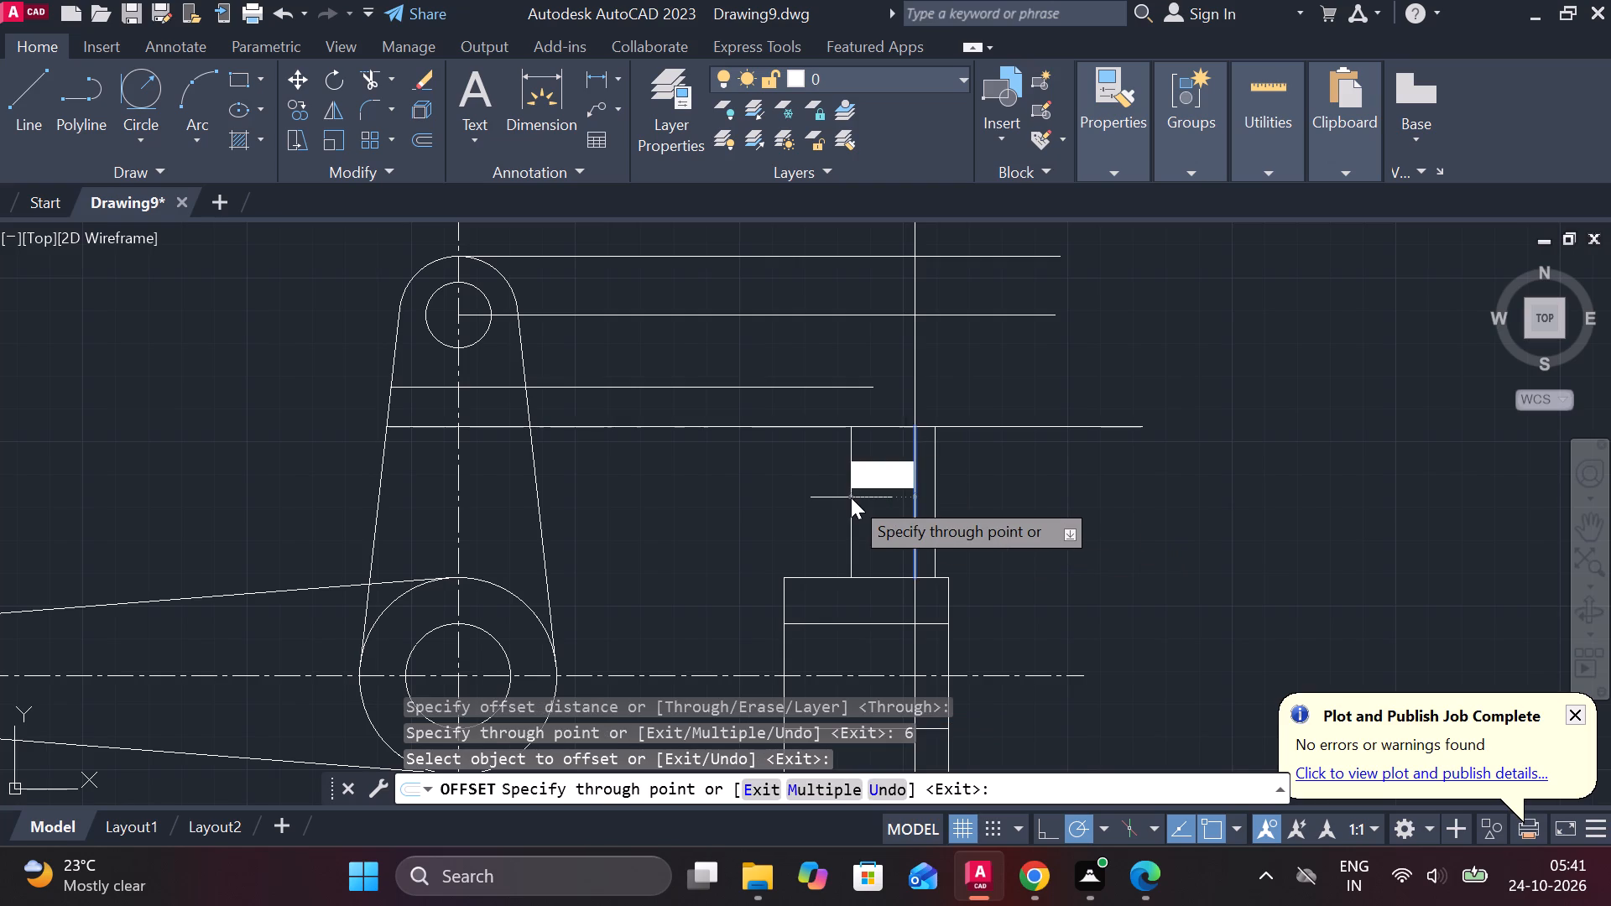
key(Return)
middle_drag(1073, 535, 1034, 470)
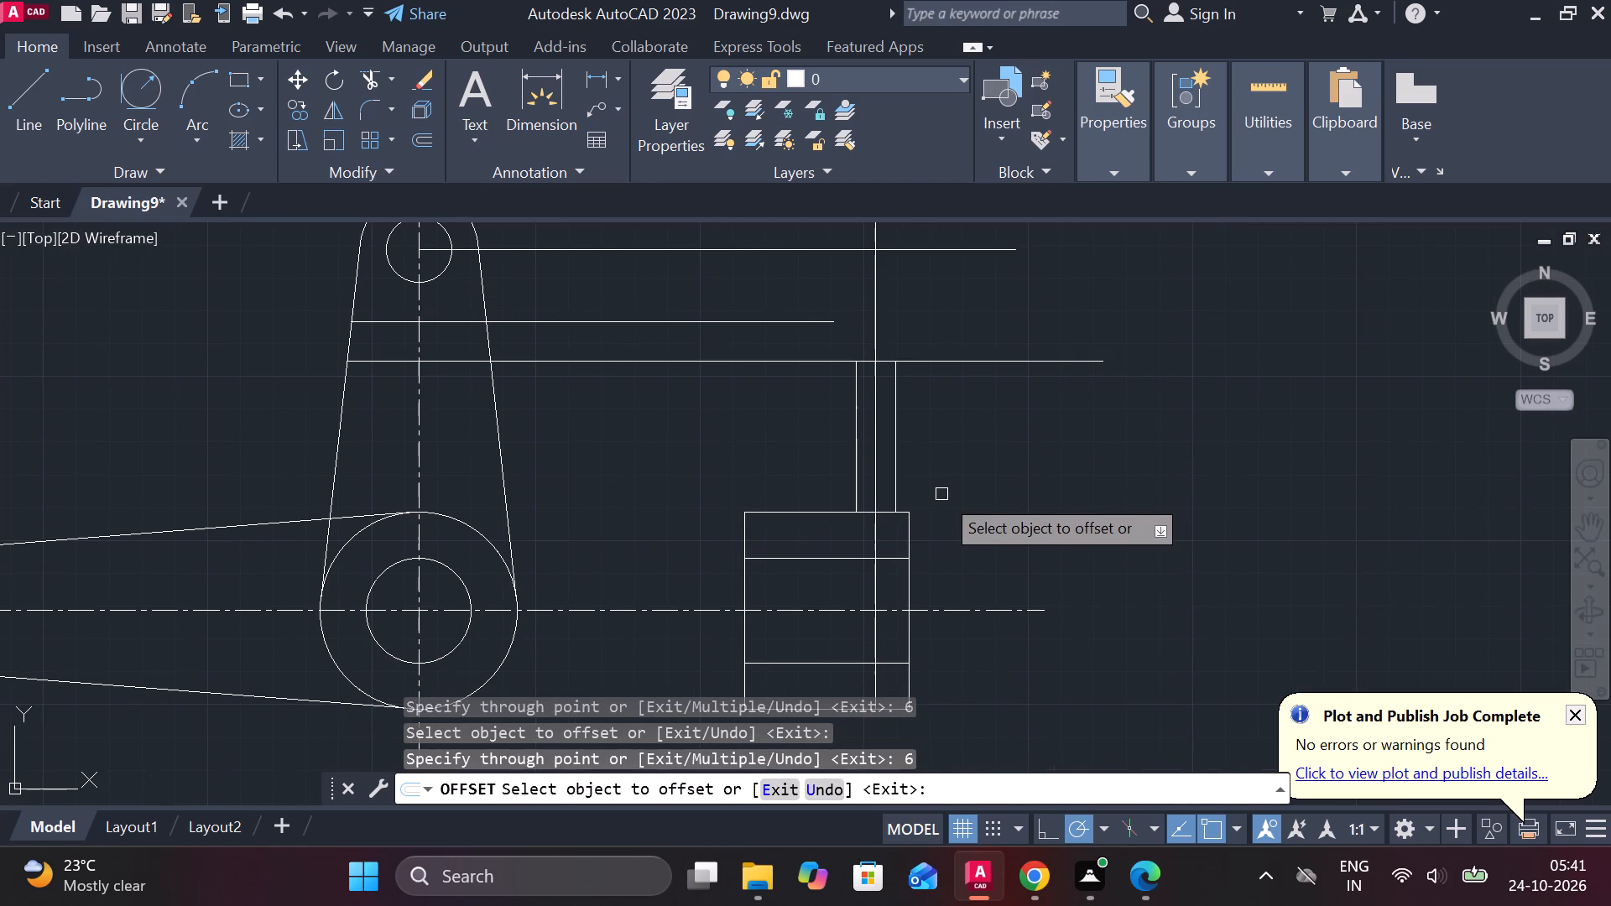
middle_drag(990, 492, 1018, 586)
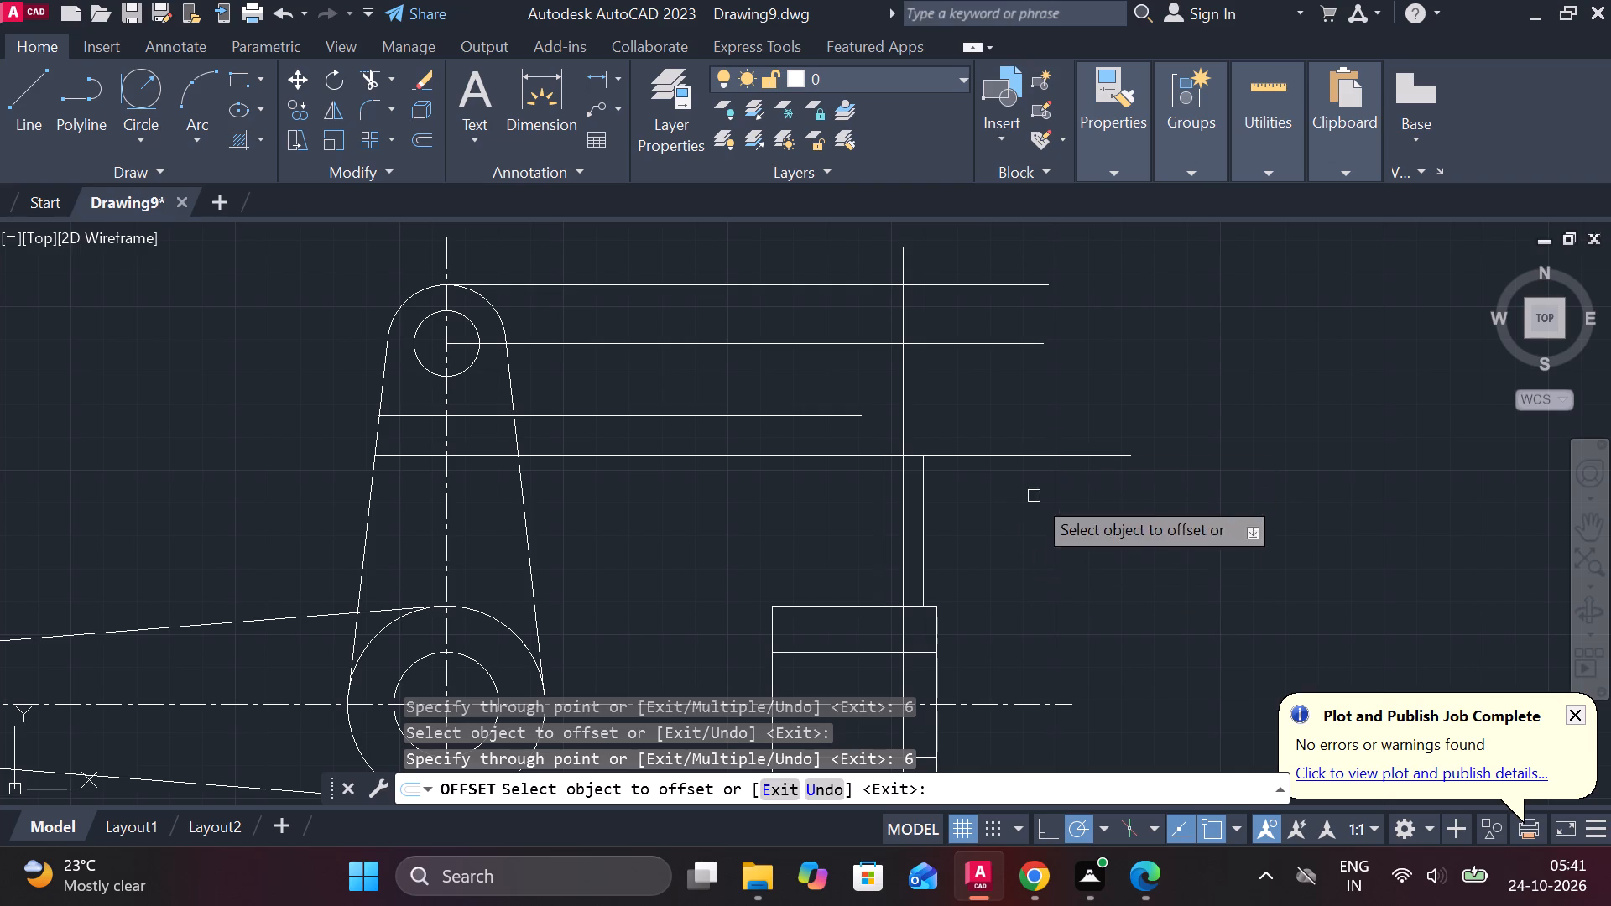
key(Escape)
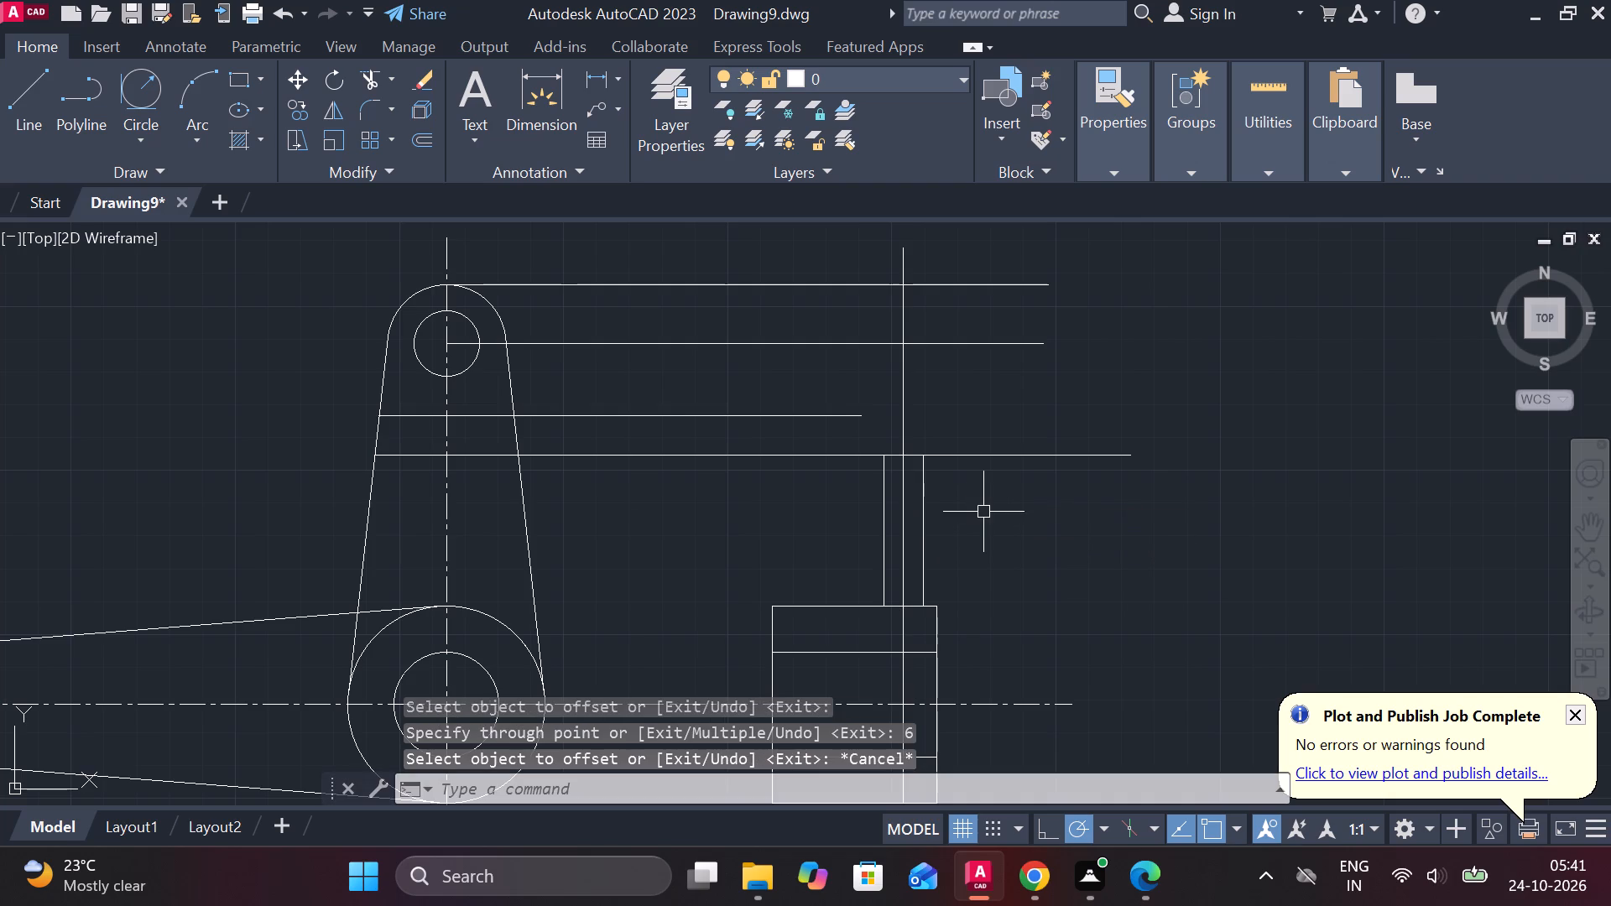
Trim away the middle vertical line between the lower arm section line and the rectangle's top edge.
text(TR)
key(space)
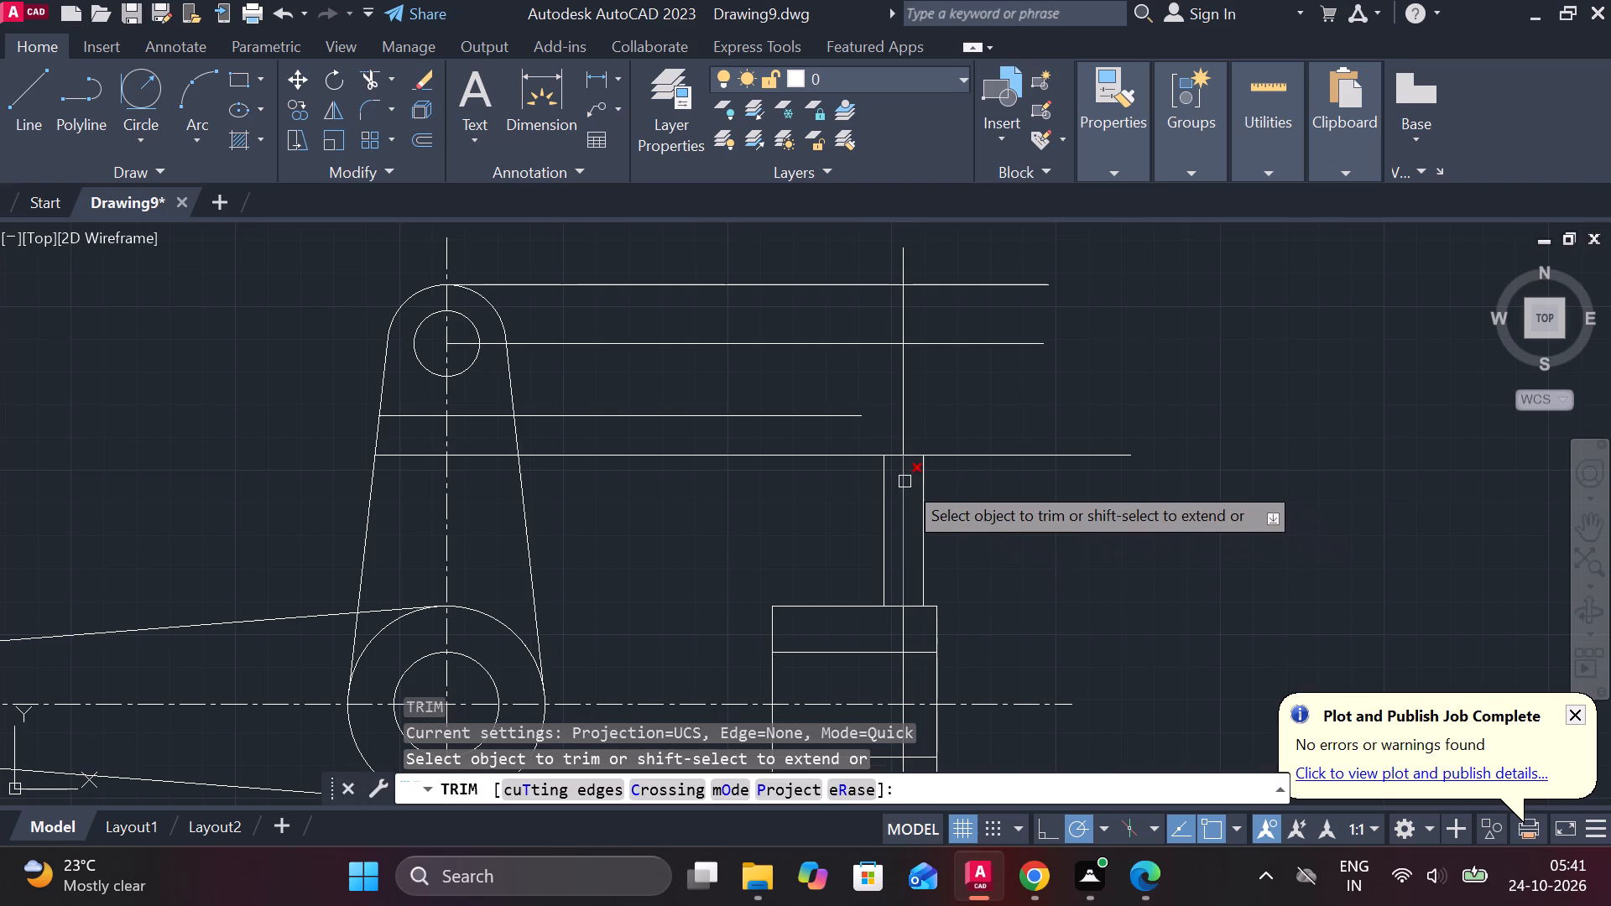
click(905, 482)
key(Escape)
click(903, 374)
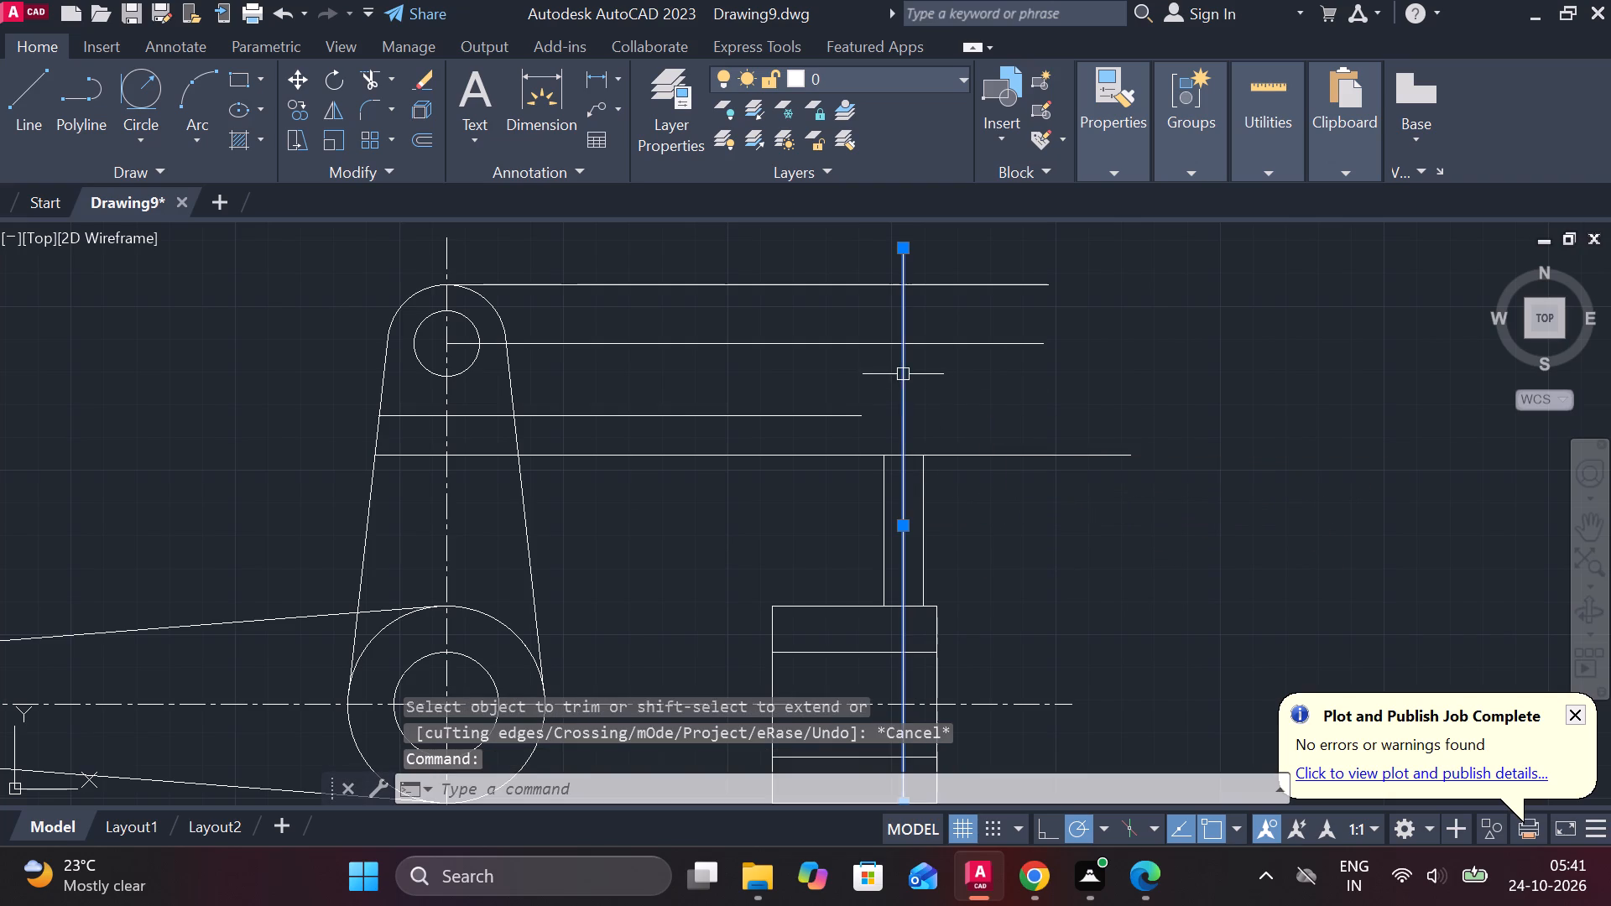
key(Escape)
text(TR)
key(space)
click(900, 487)
key(Escape)
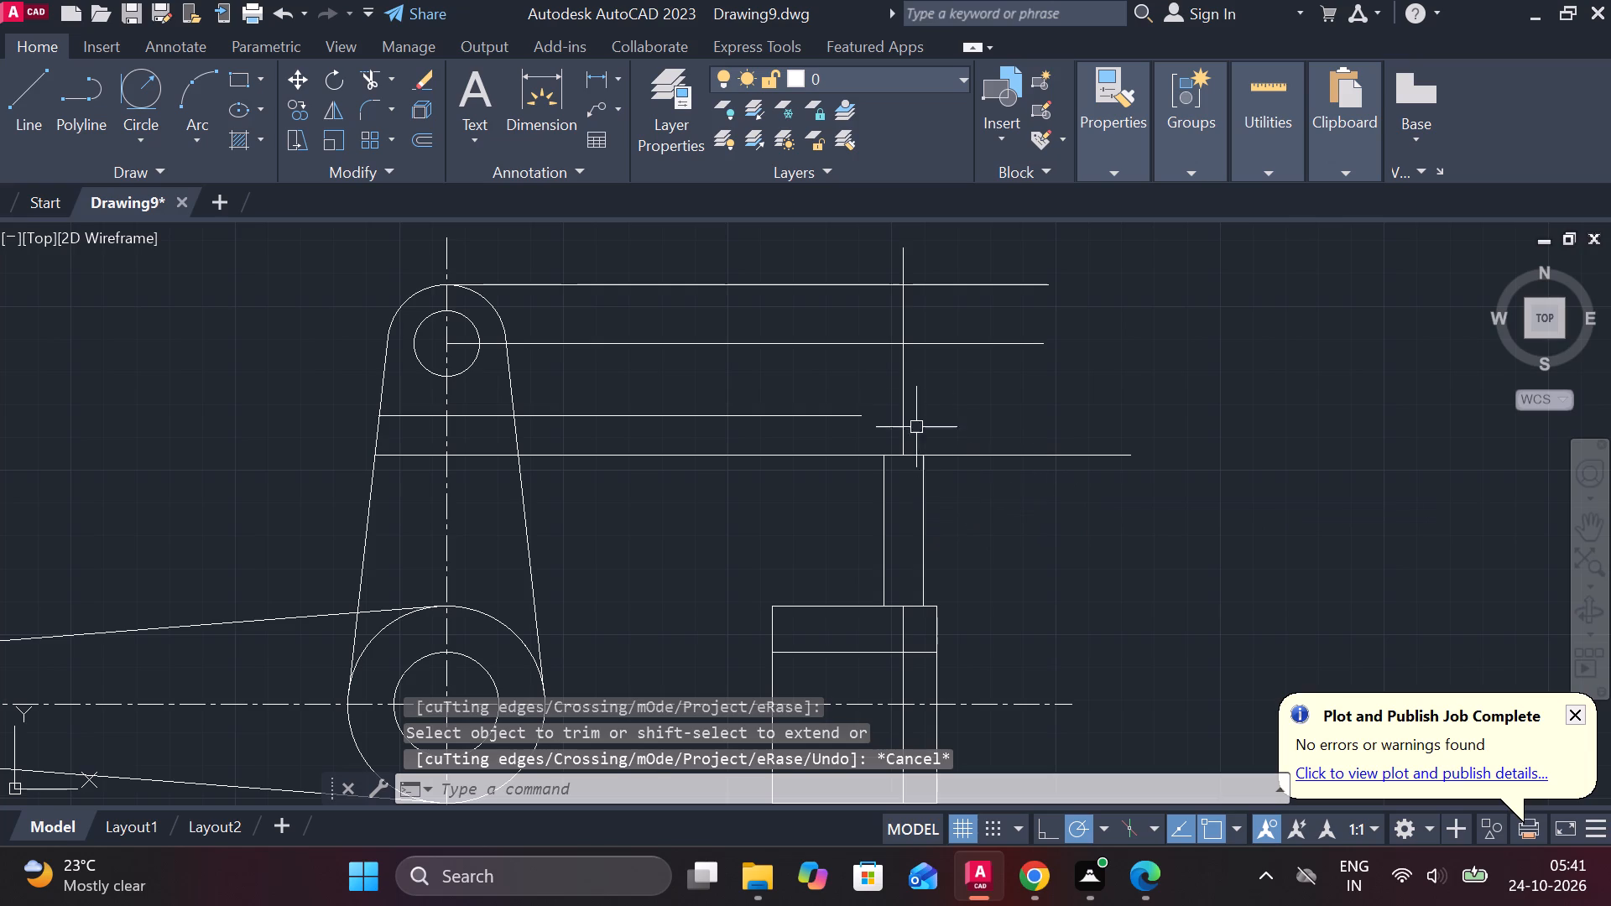
Offset the remaining vertical line above the lower arm section line by 20 to both sides.
click(906, 367)
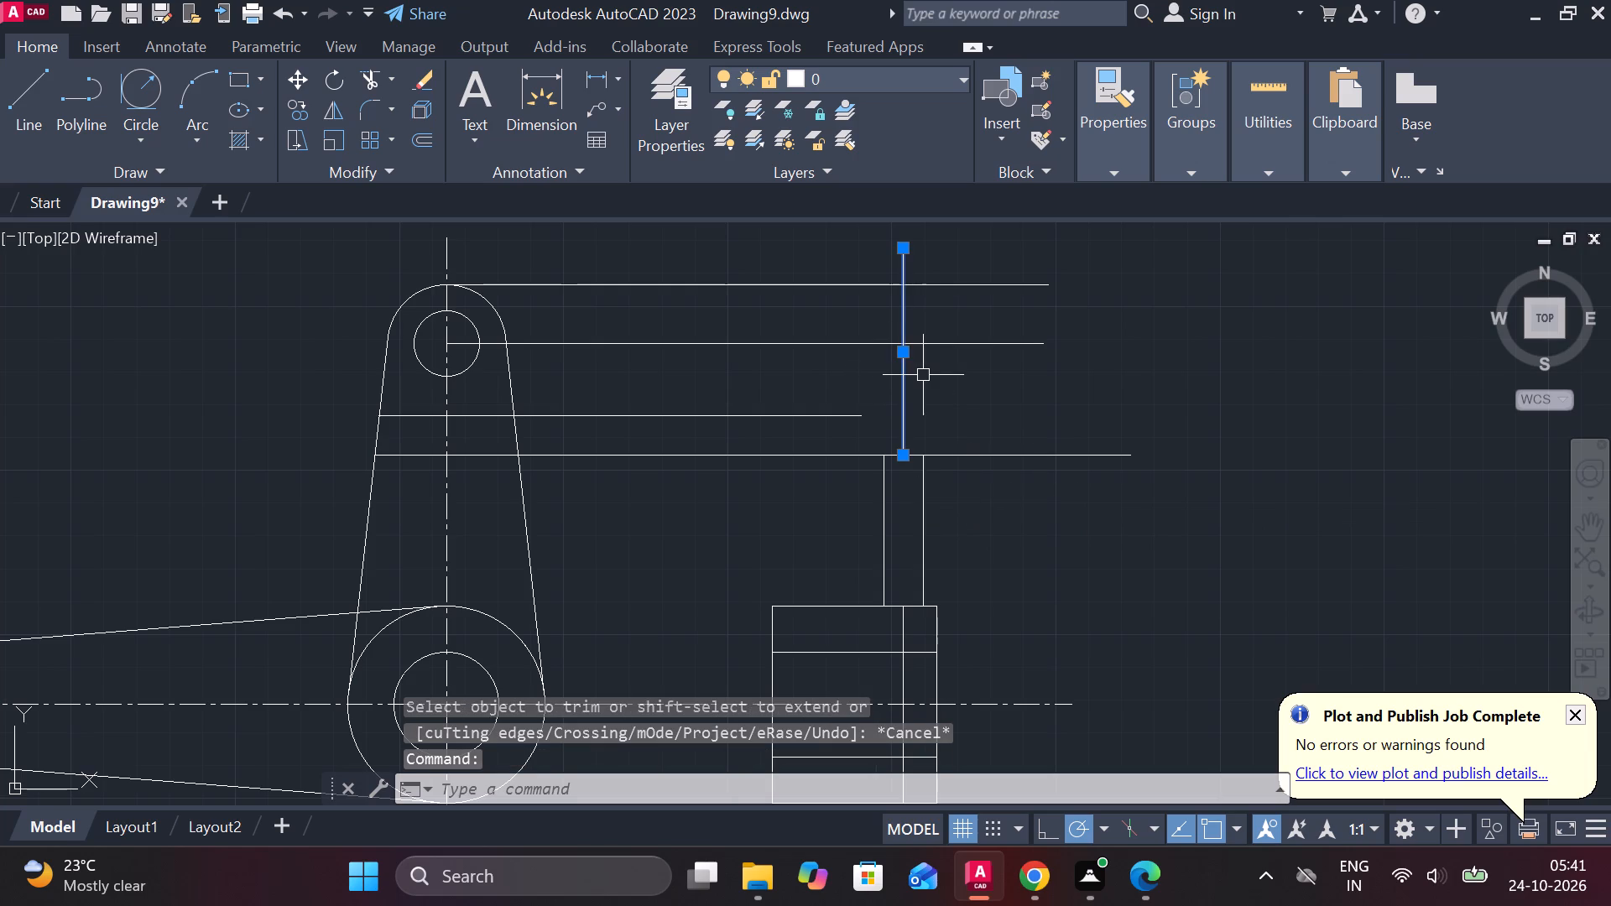
key(o)
key(Return)
key(Return)
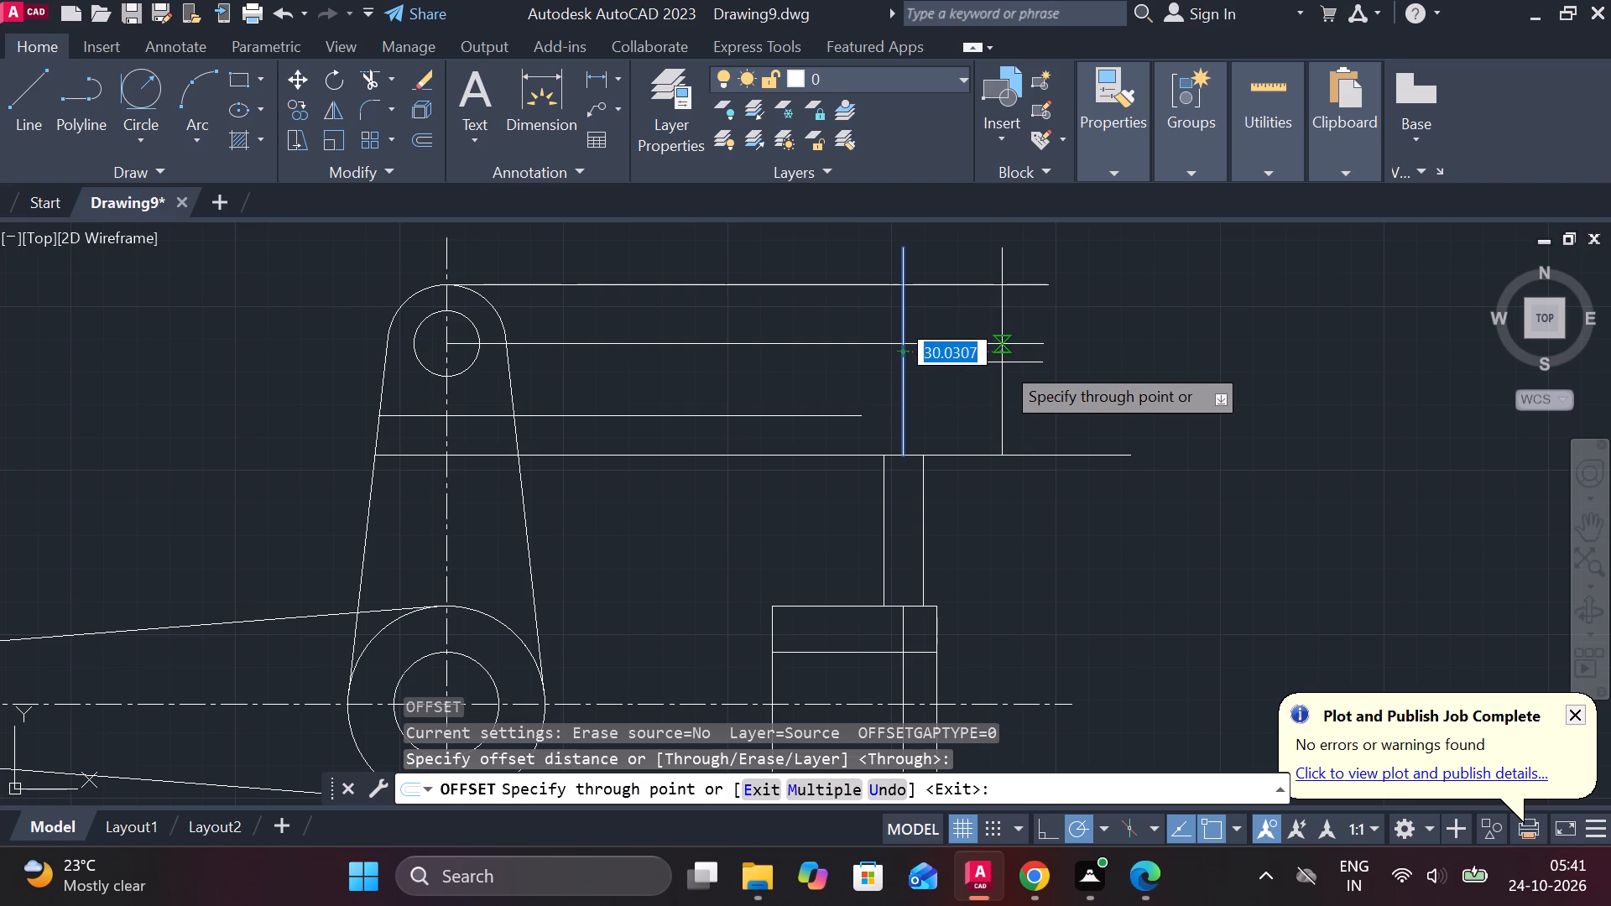
text(20)
key(Return)
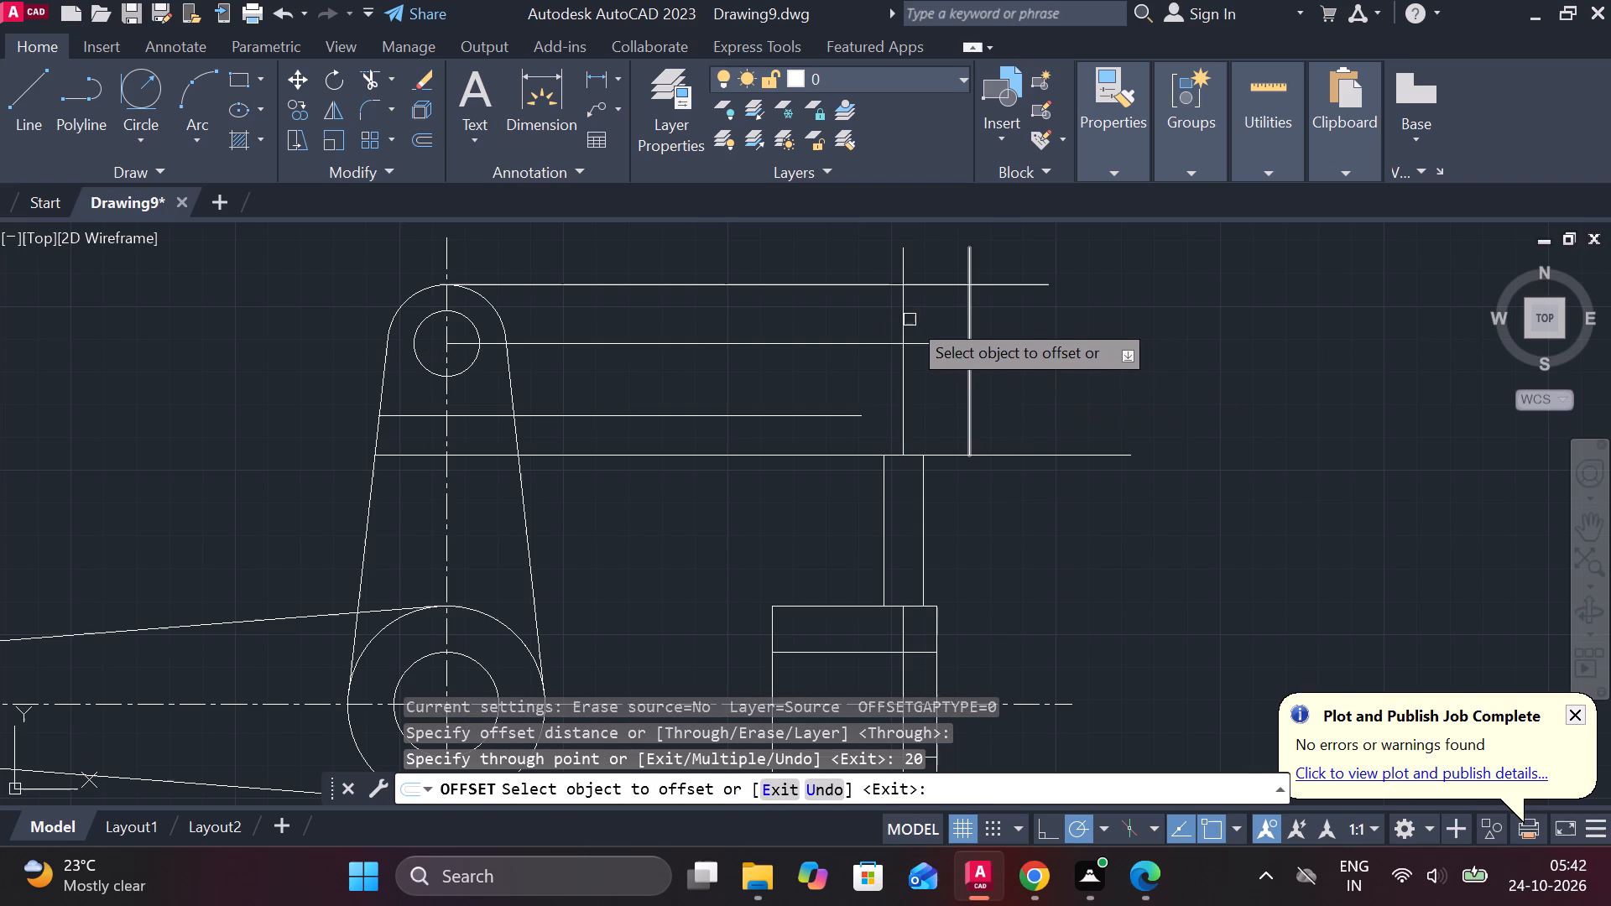
click(907, 311)
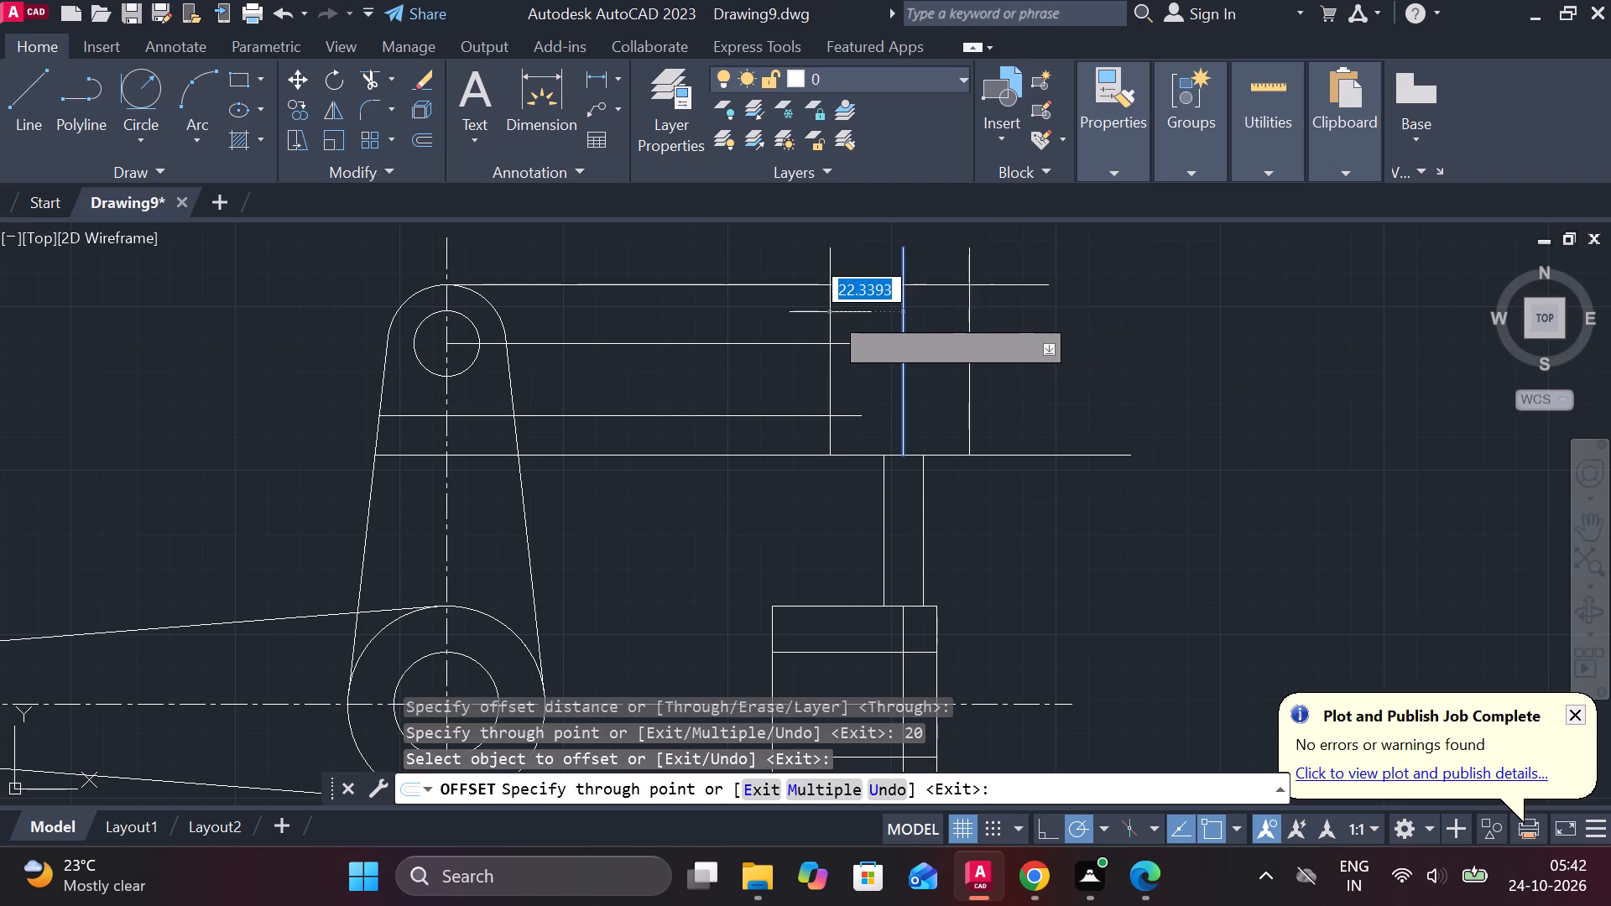
text(20)
key(Return)
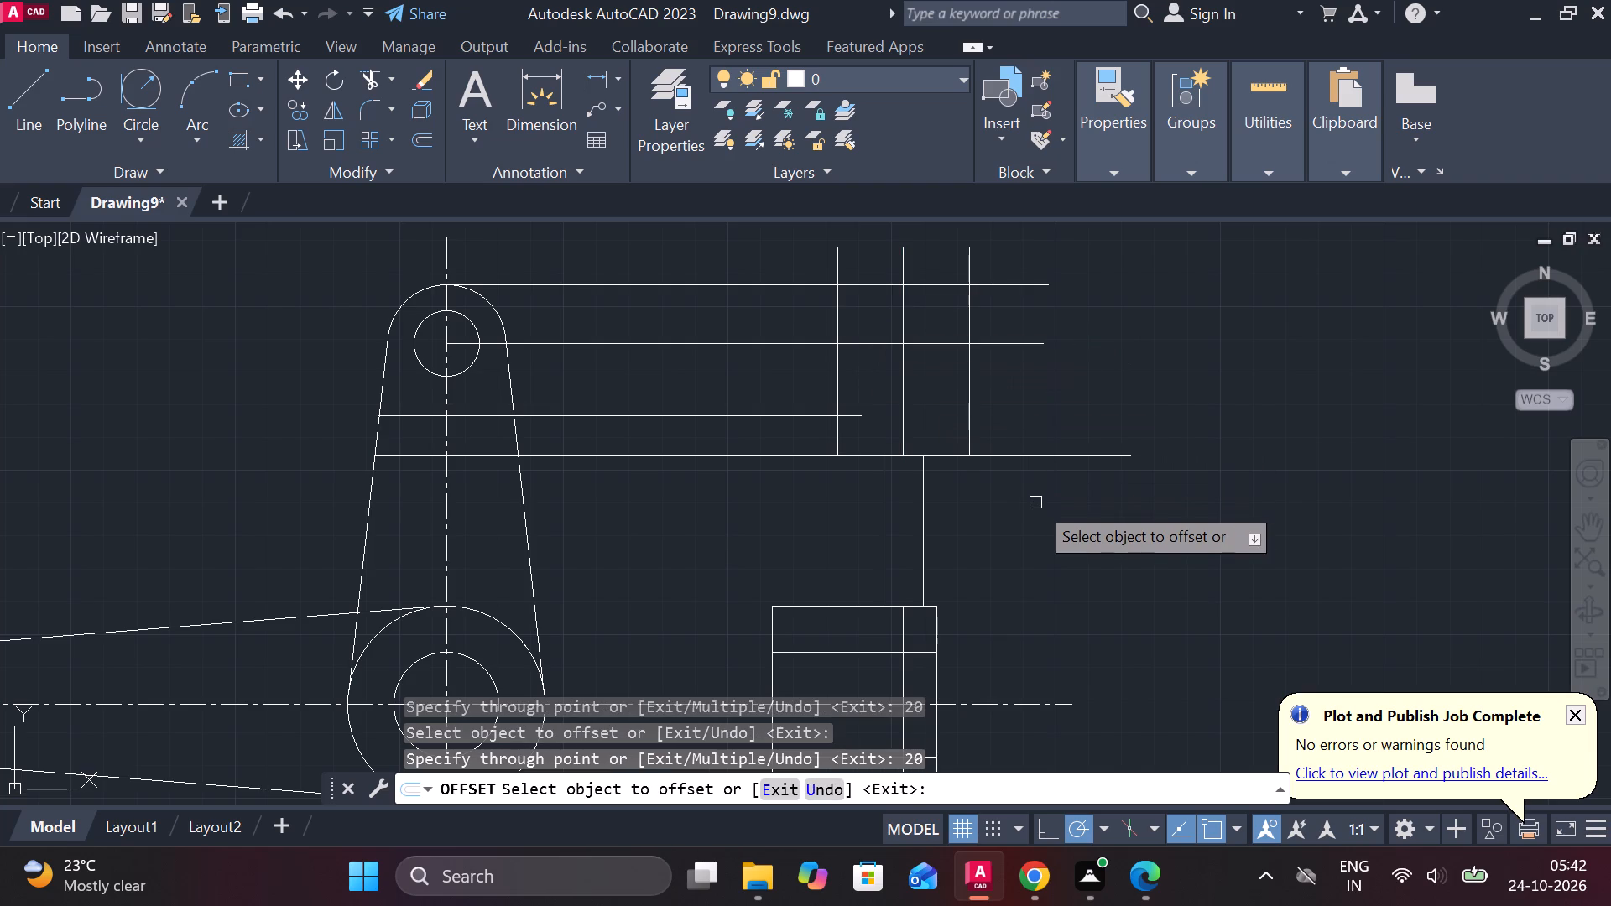
key(Escape)
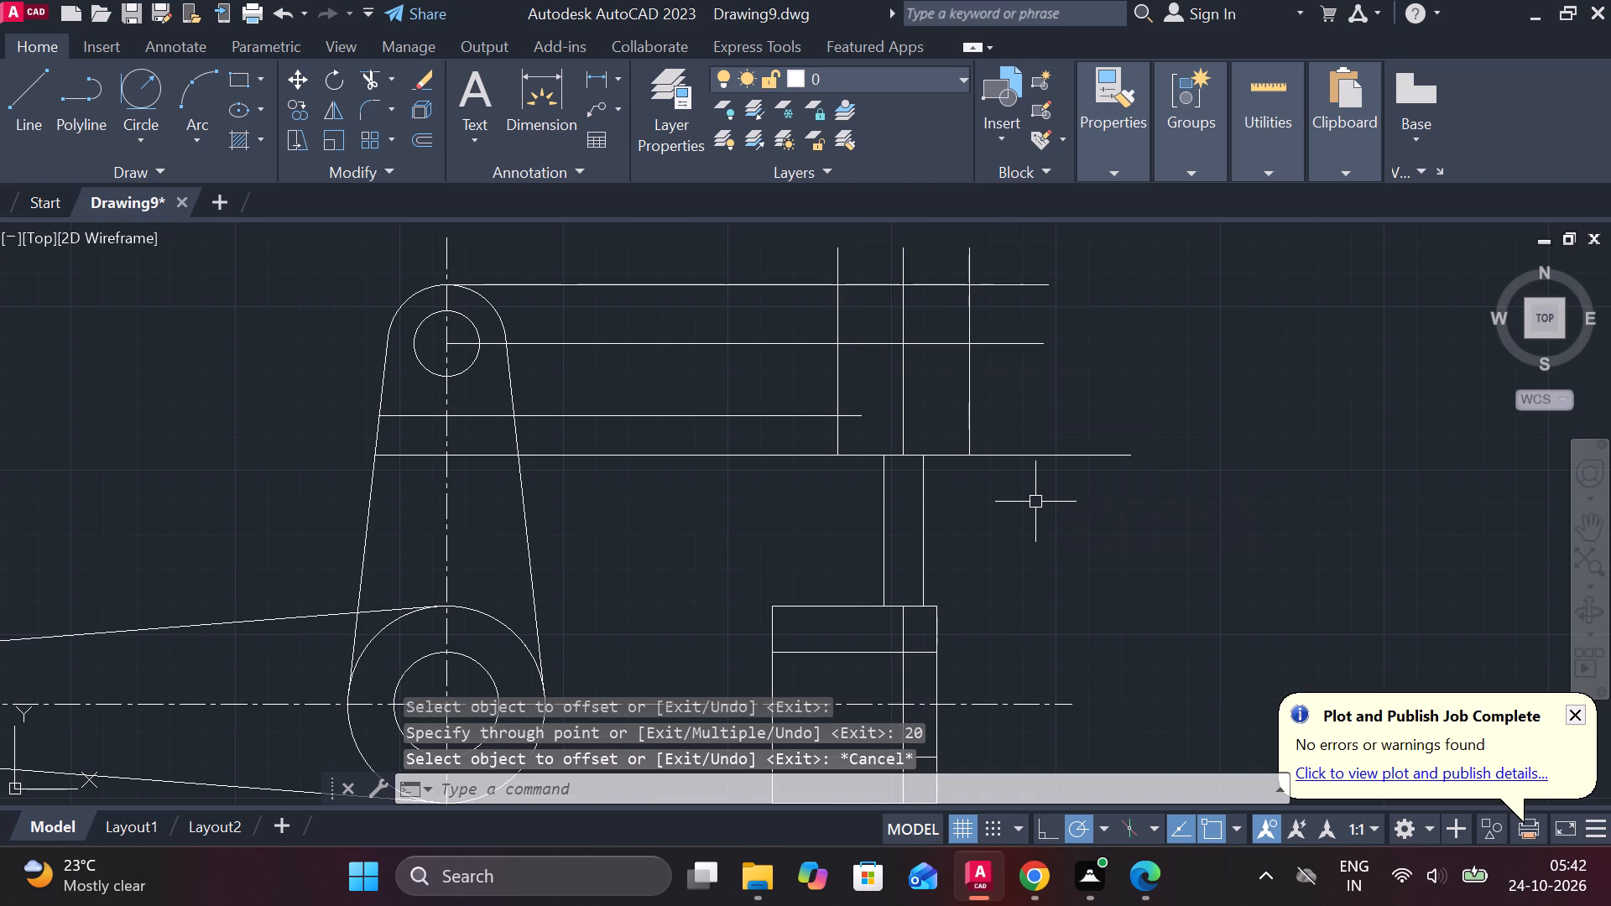
Trim the section and projection lines and the vertical ends around the two outer offset lines to form the upper block's outline.
text(TR)
key(space)
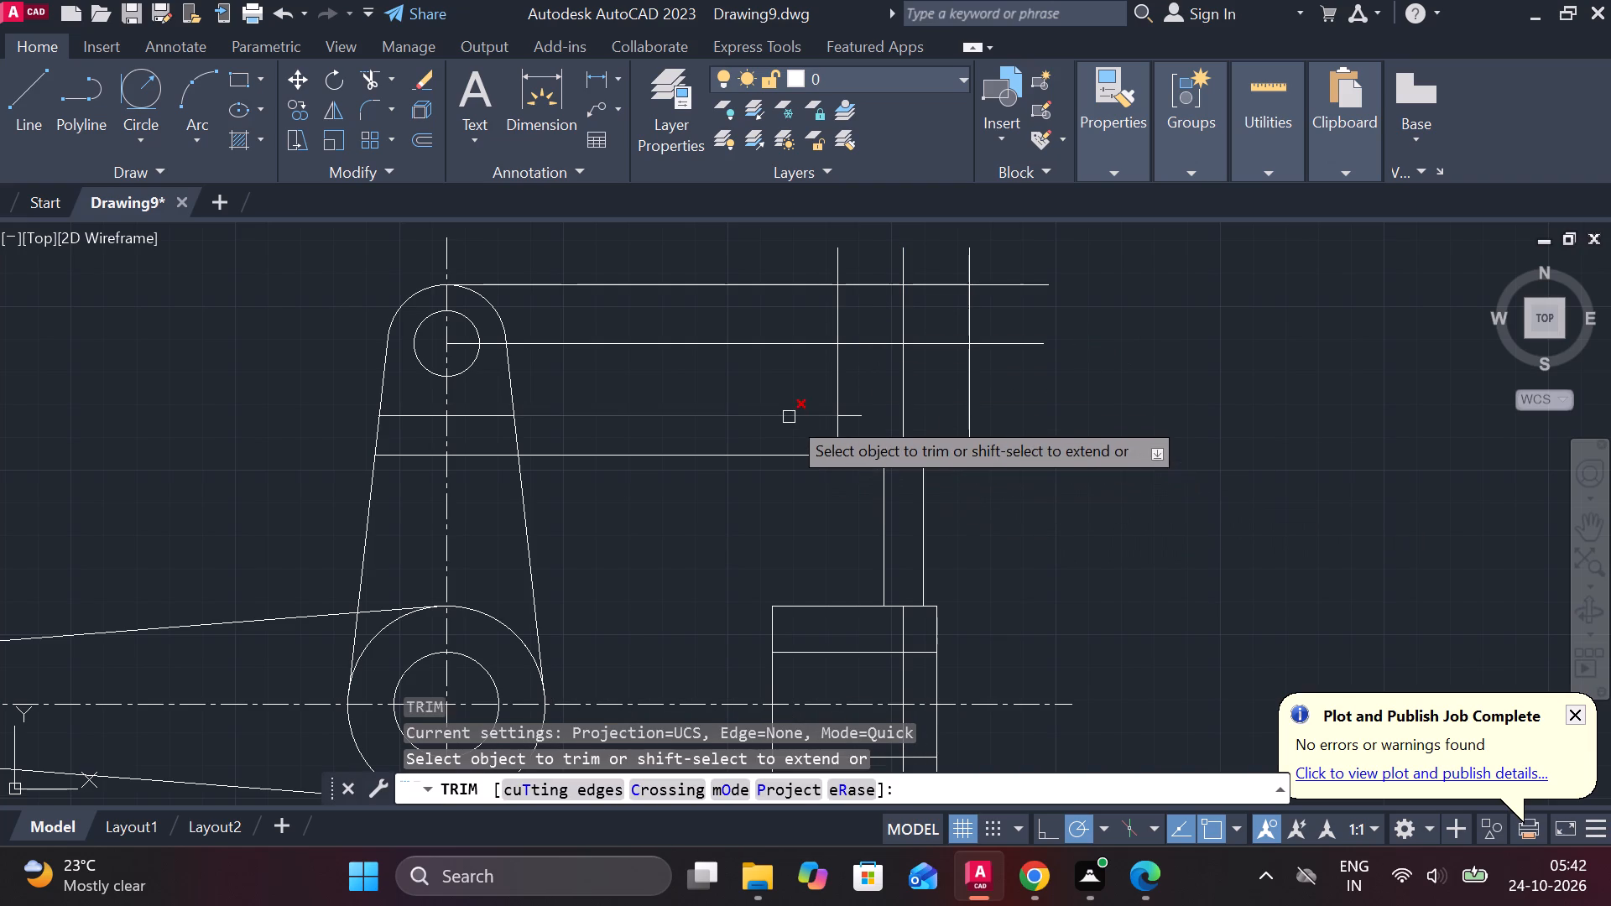
click(789, 417)
click(812, 446)
click(815, 468)
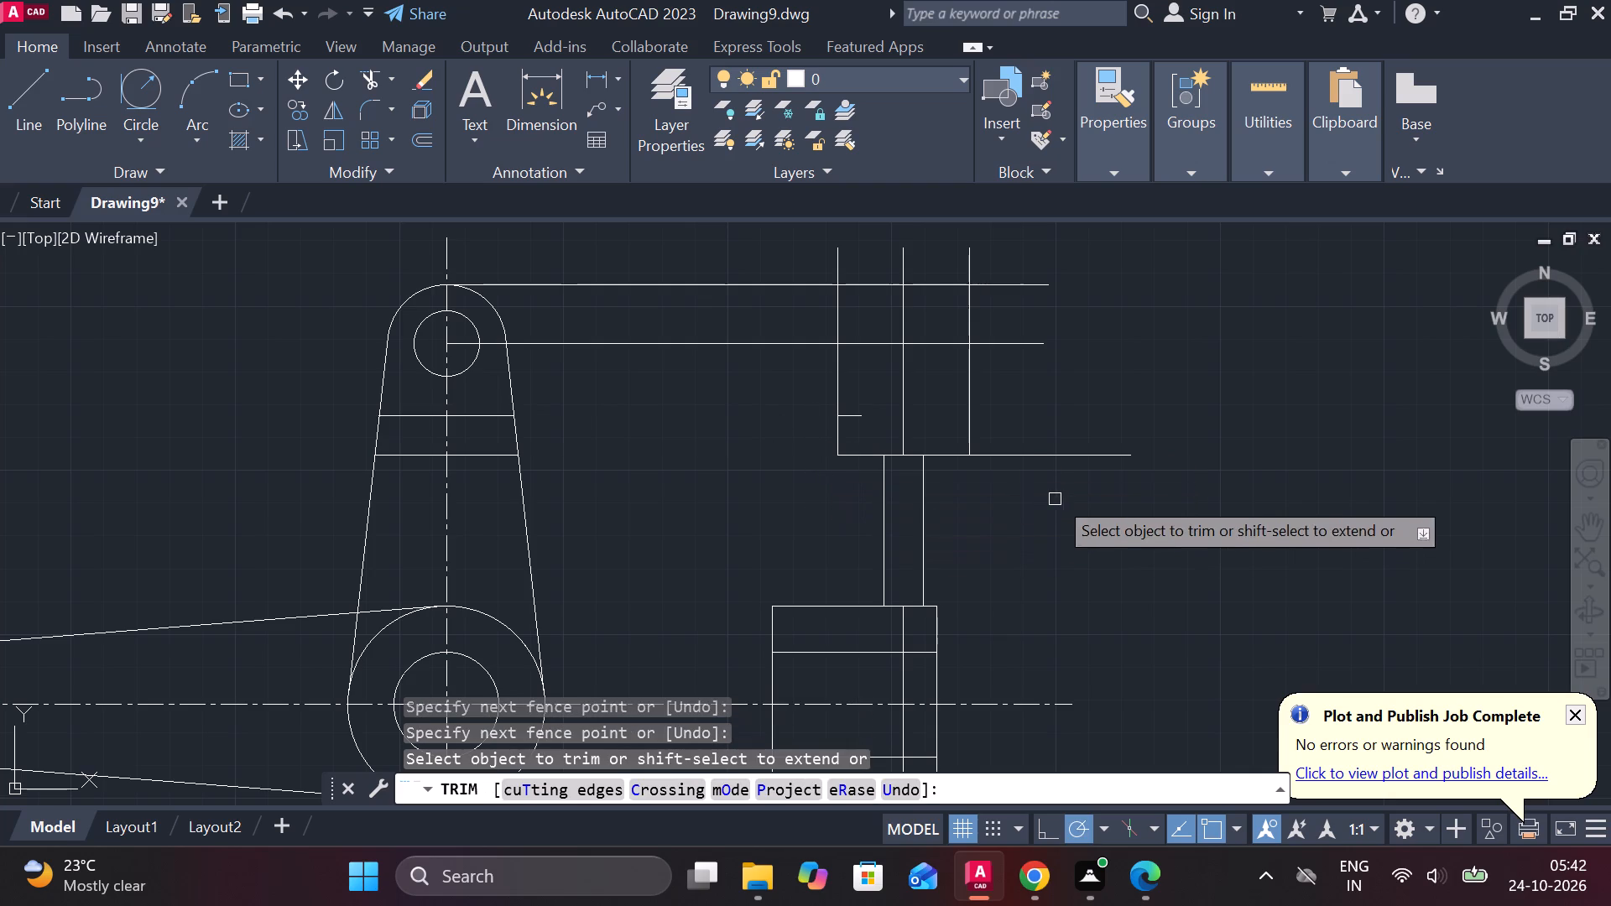
click(1039, 459)
drag(1032, 262, 1036, 426)
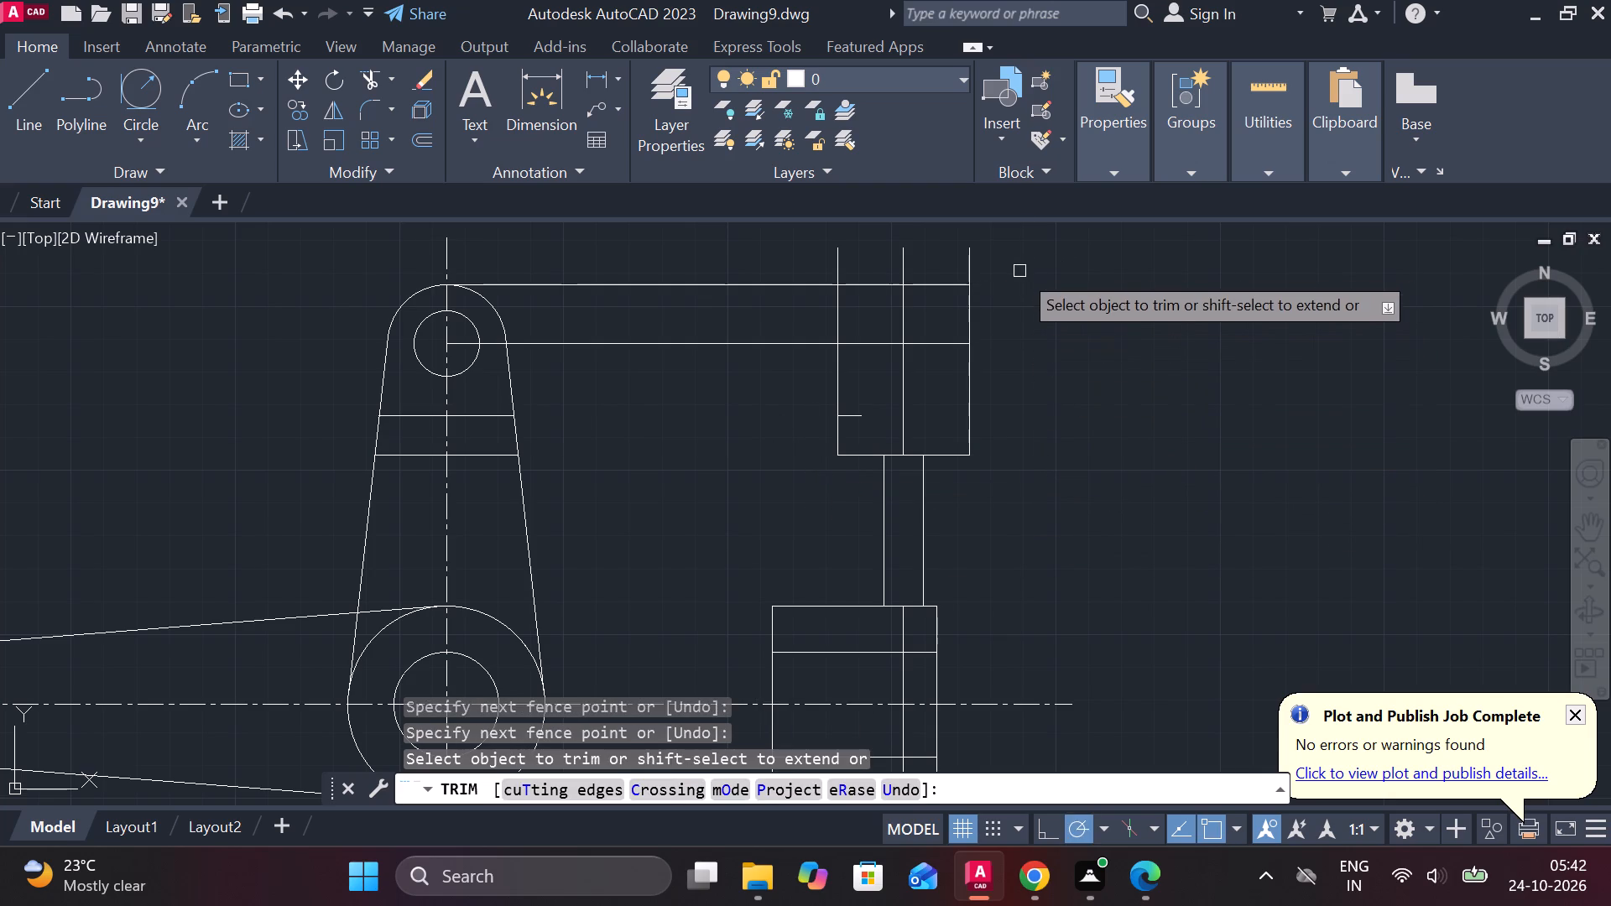
drag(1019, 270, 771, 266)
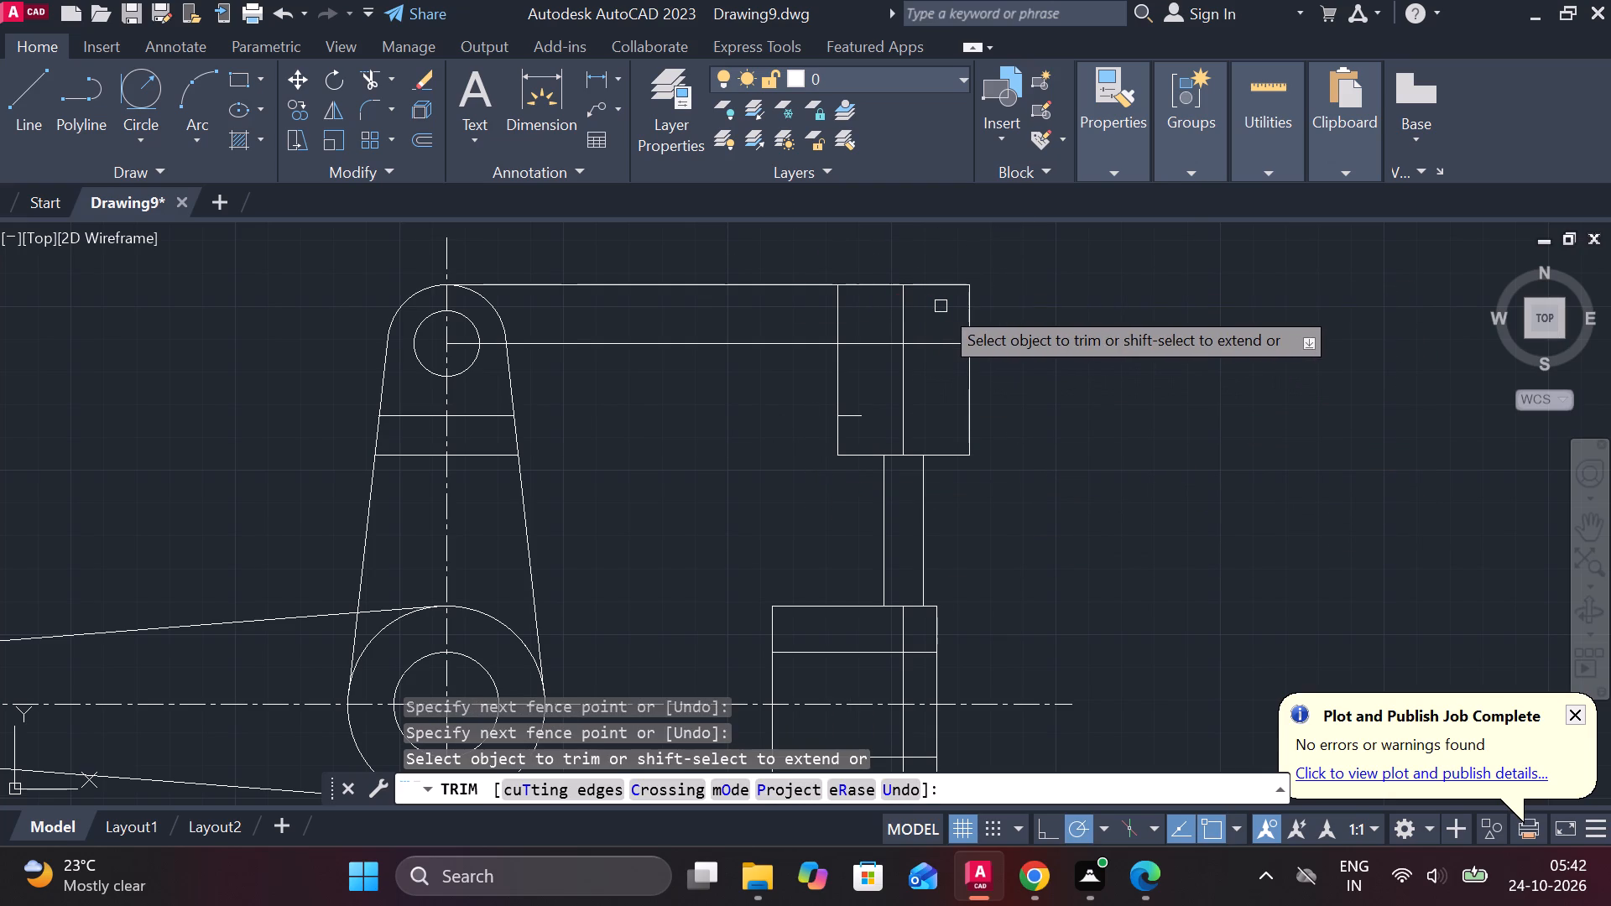
scroll(940, 306, up, 1)
key(Escape)
Offset the upper block's middle vertical line by 10 to both sides.
click(880, 303)
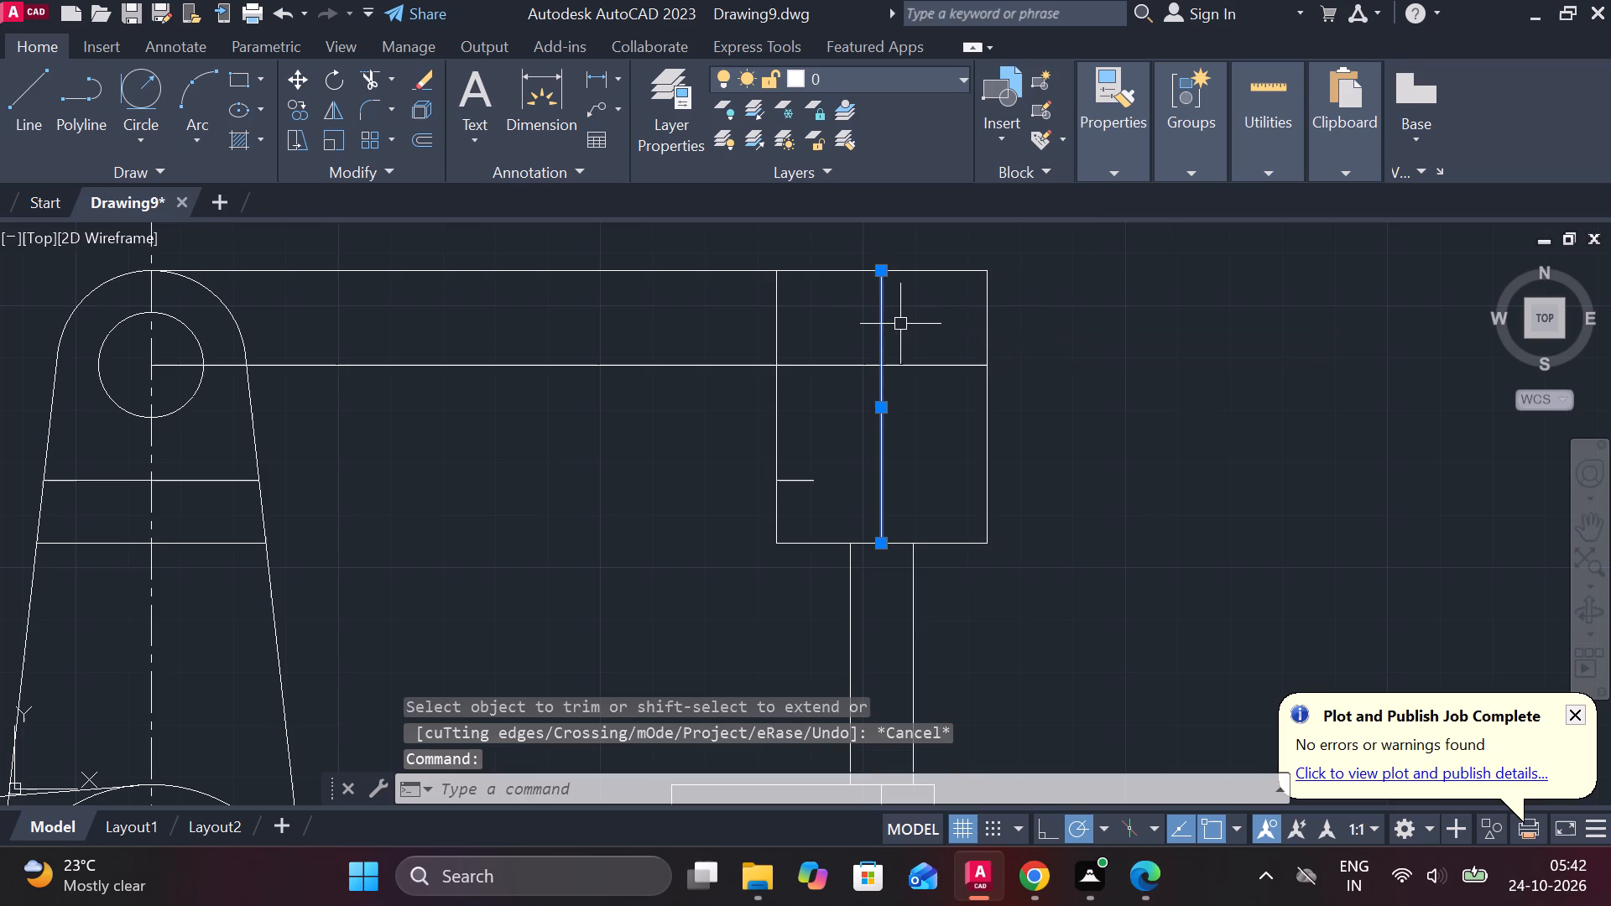
key(o)
key(Return)
key(Return)
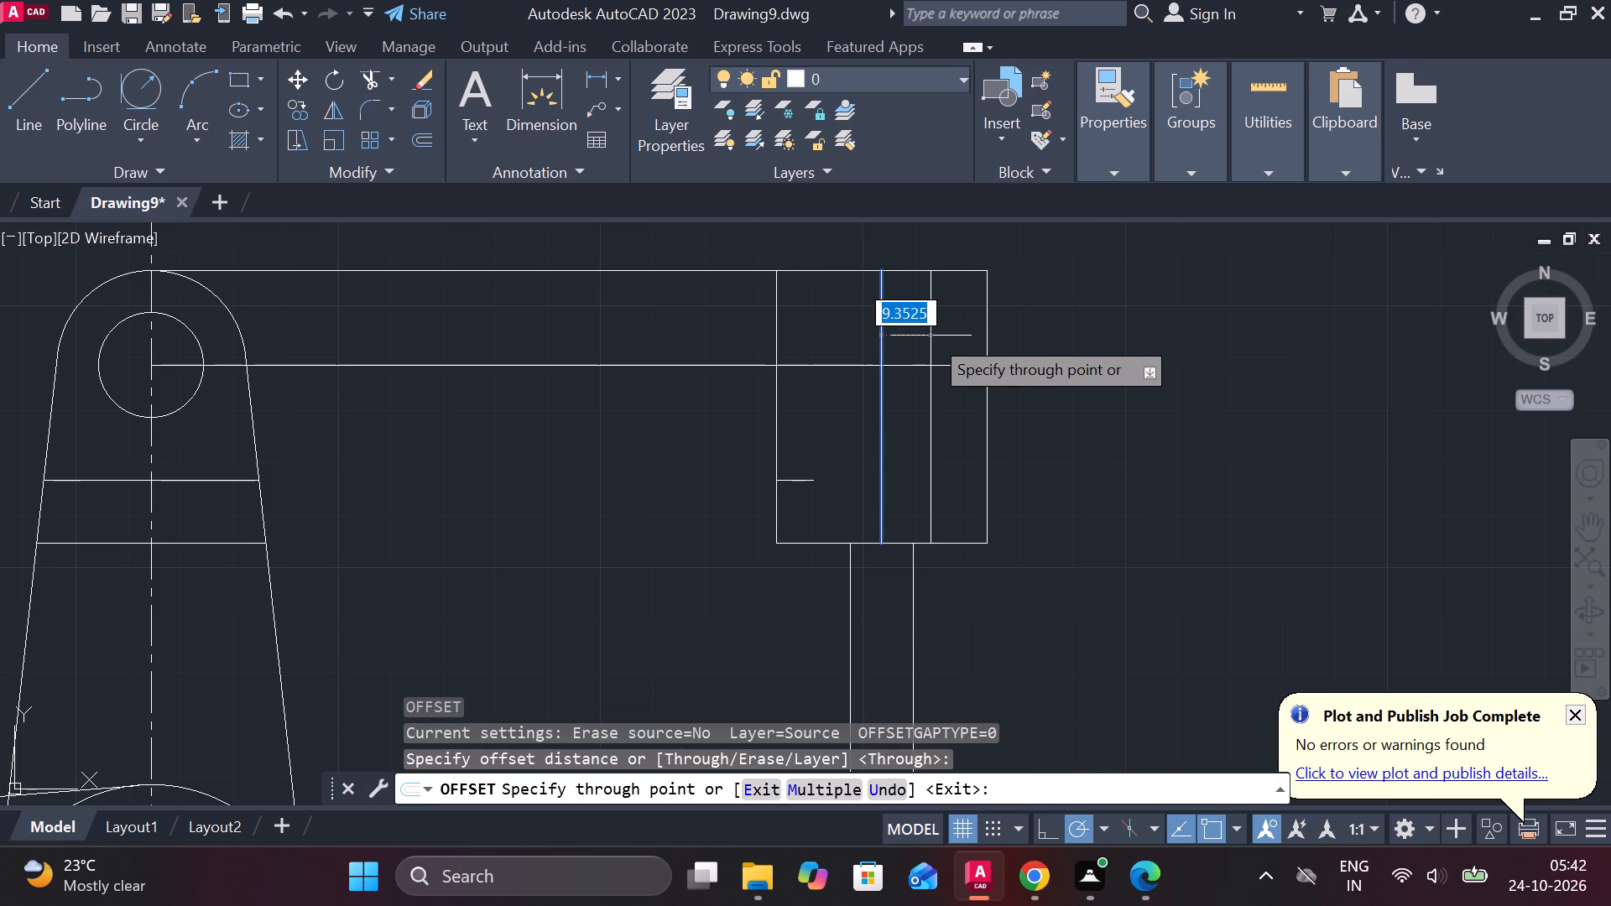
key(1)
key(9)
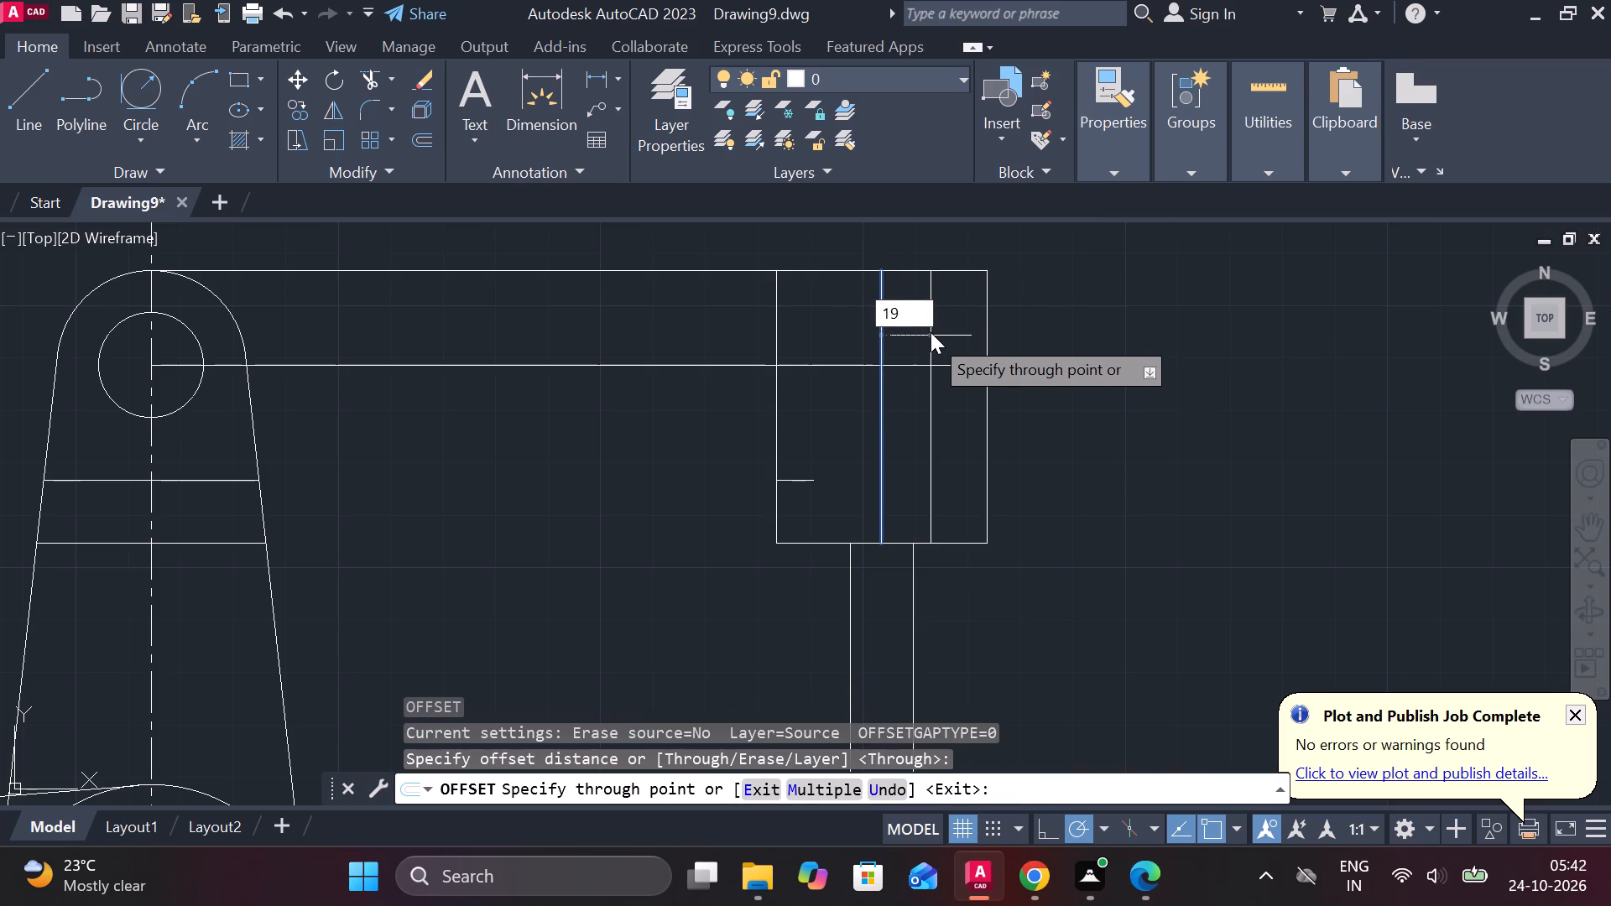
key(BackSpace)
key(0)
key(Return)
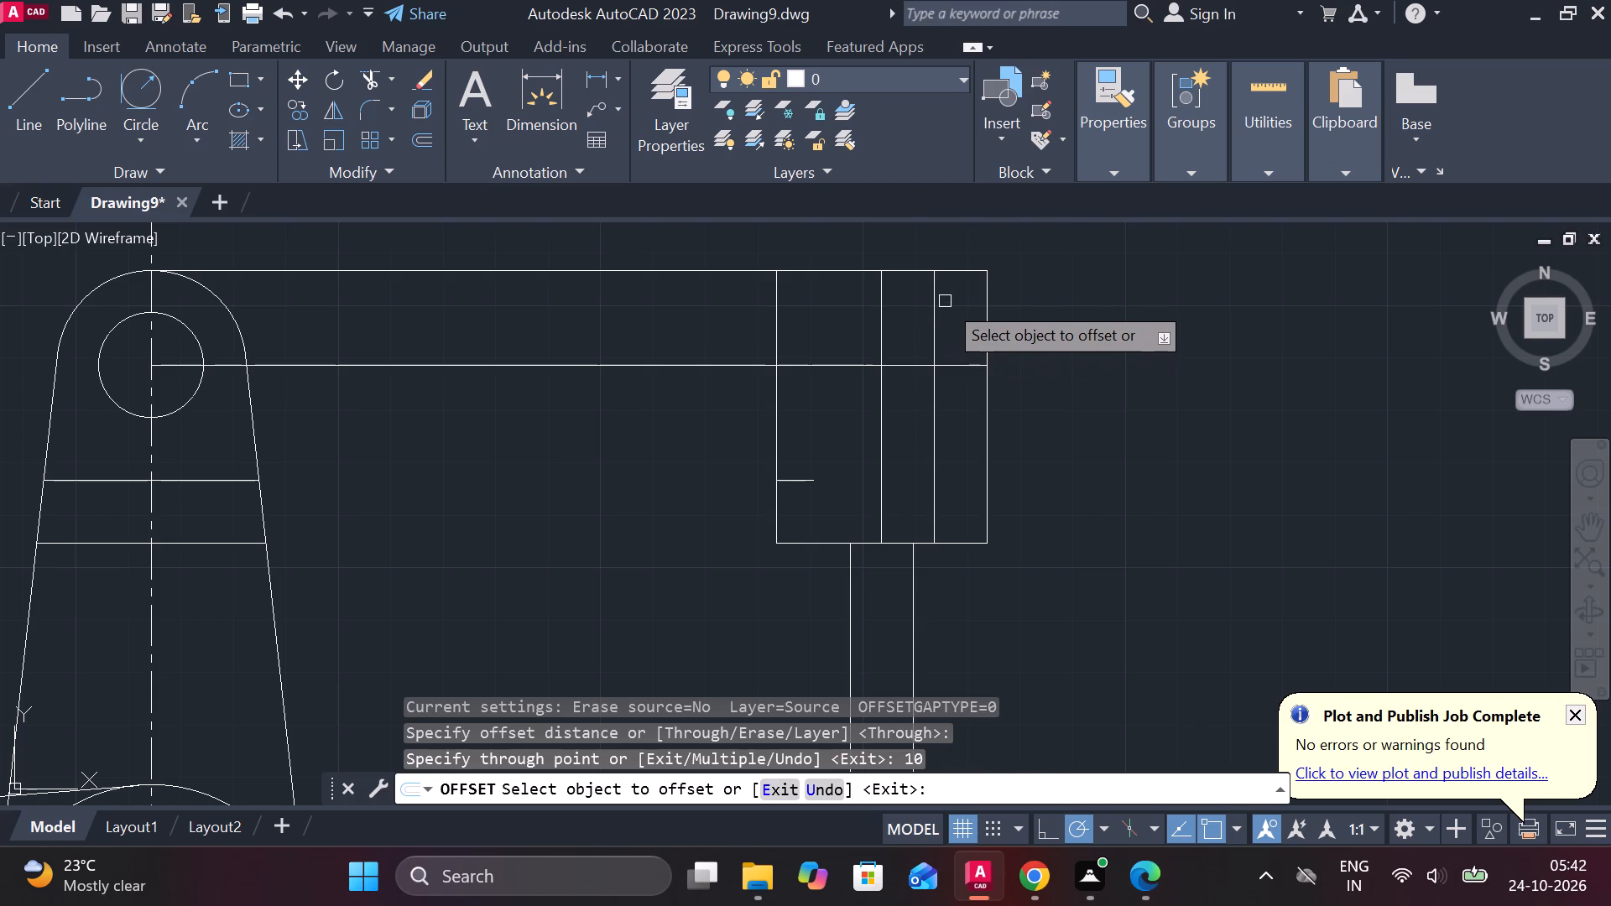
click(931, 324)
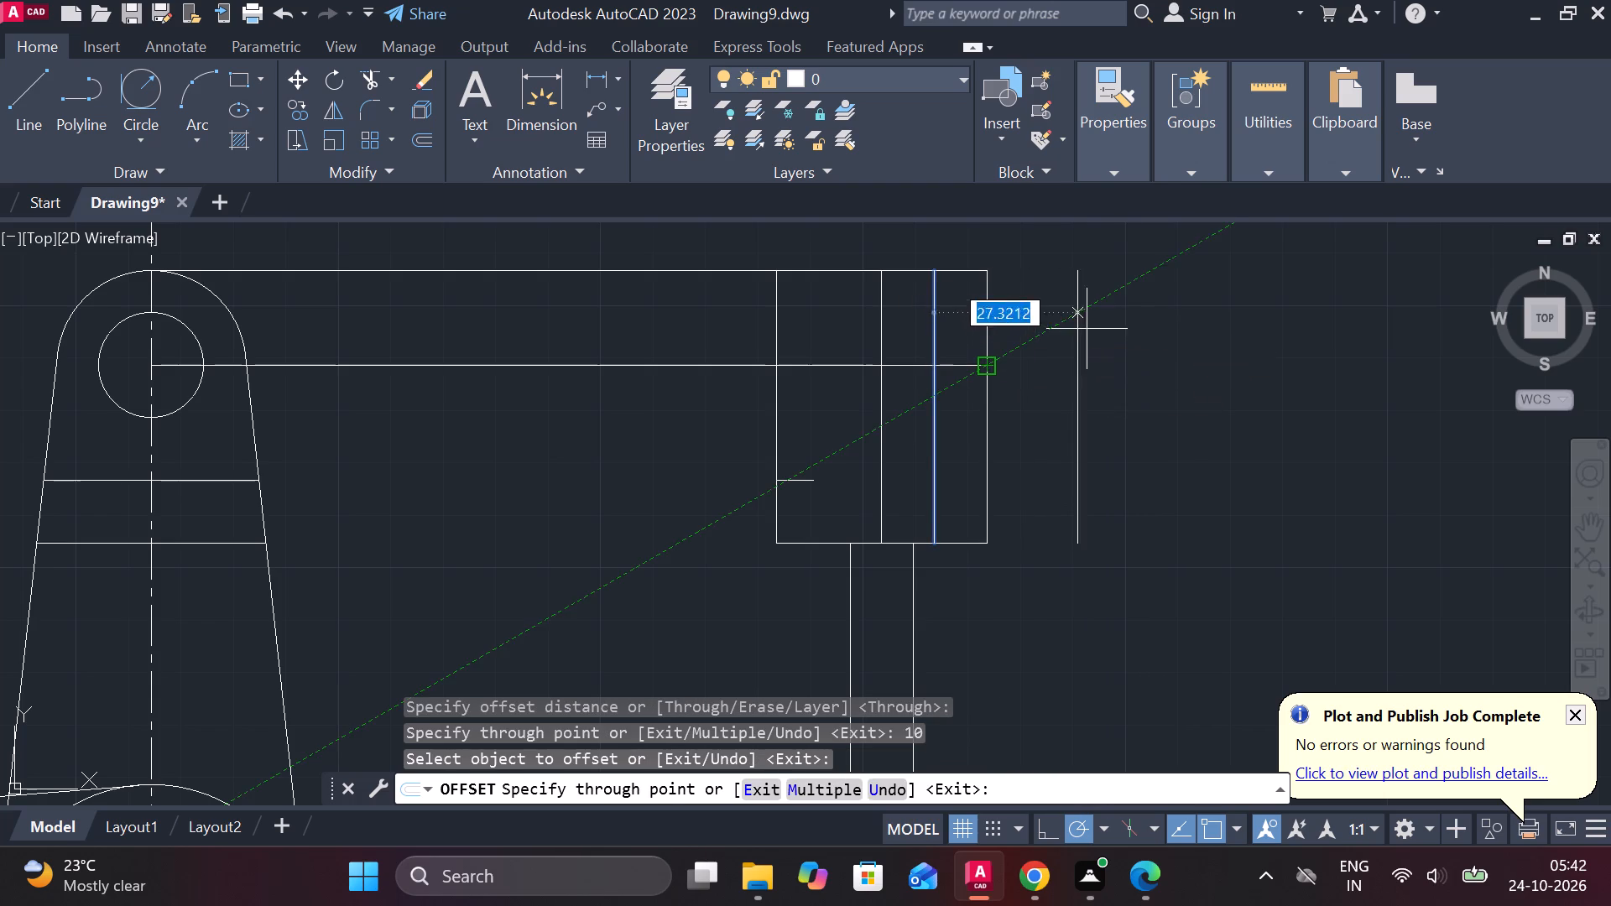
key(Escape)
key(space)
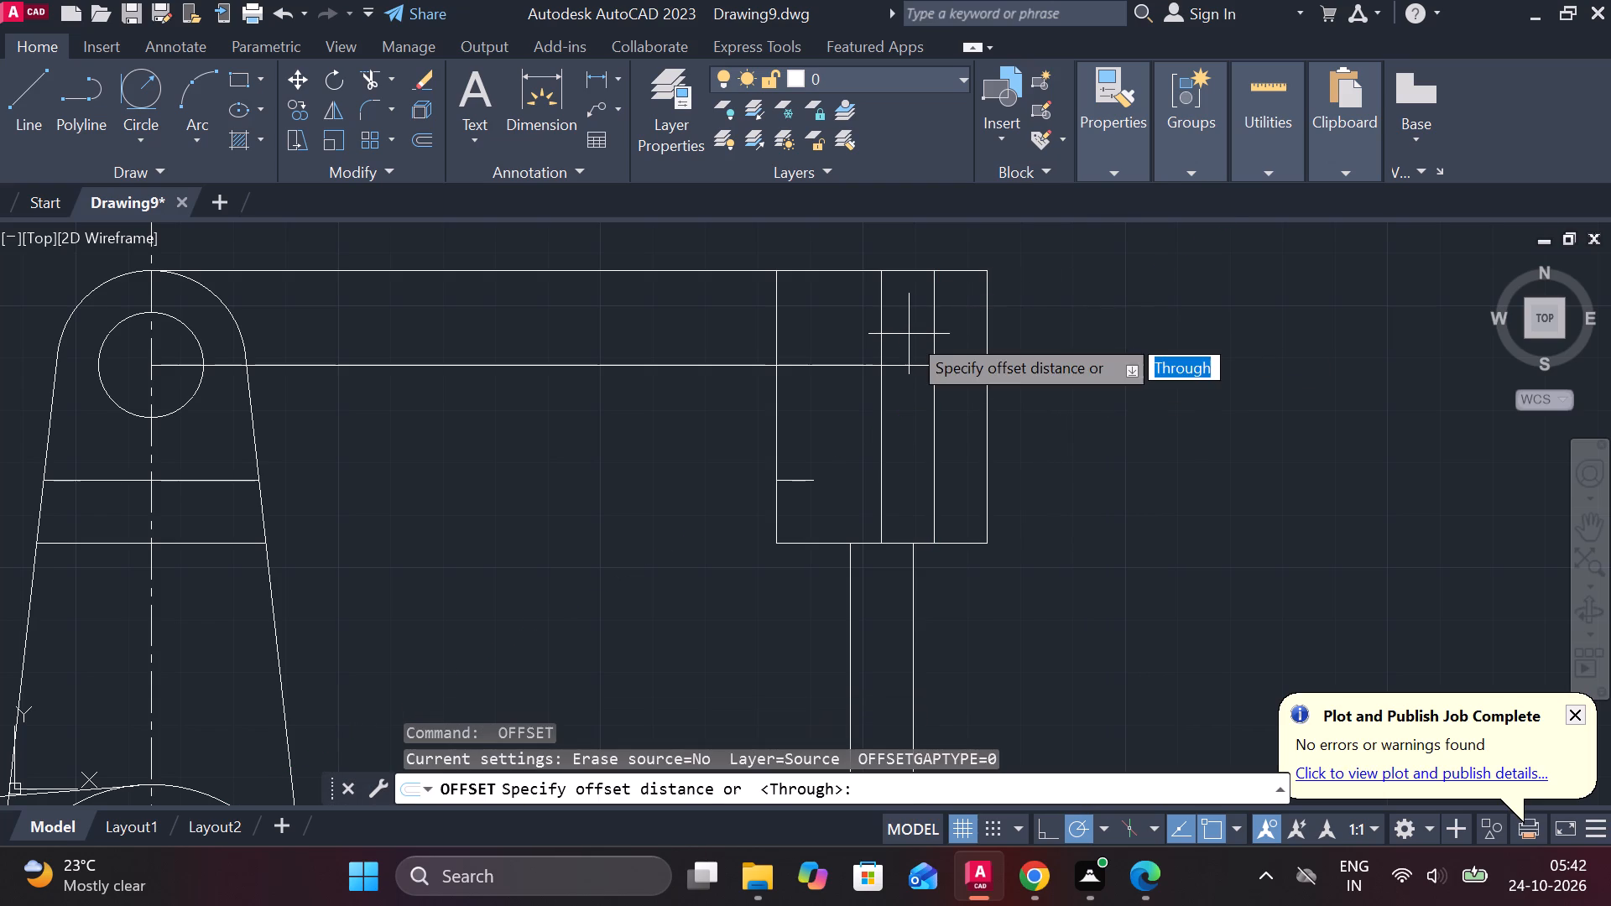
key(space)
click(878, 318)
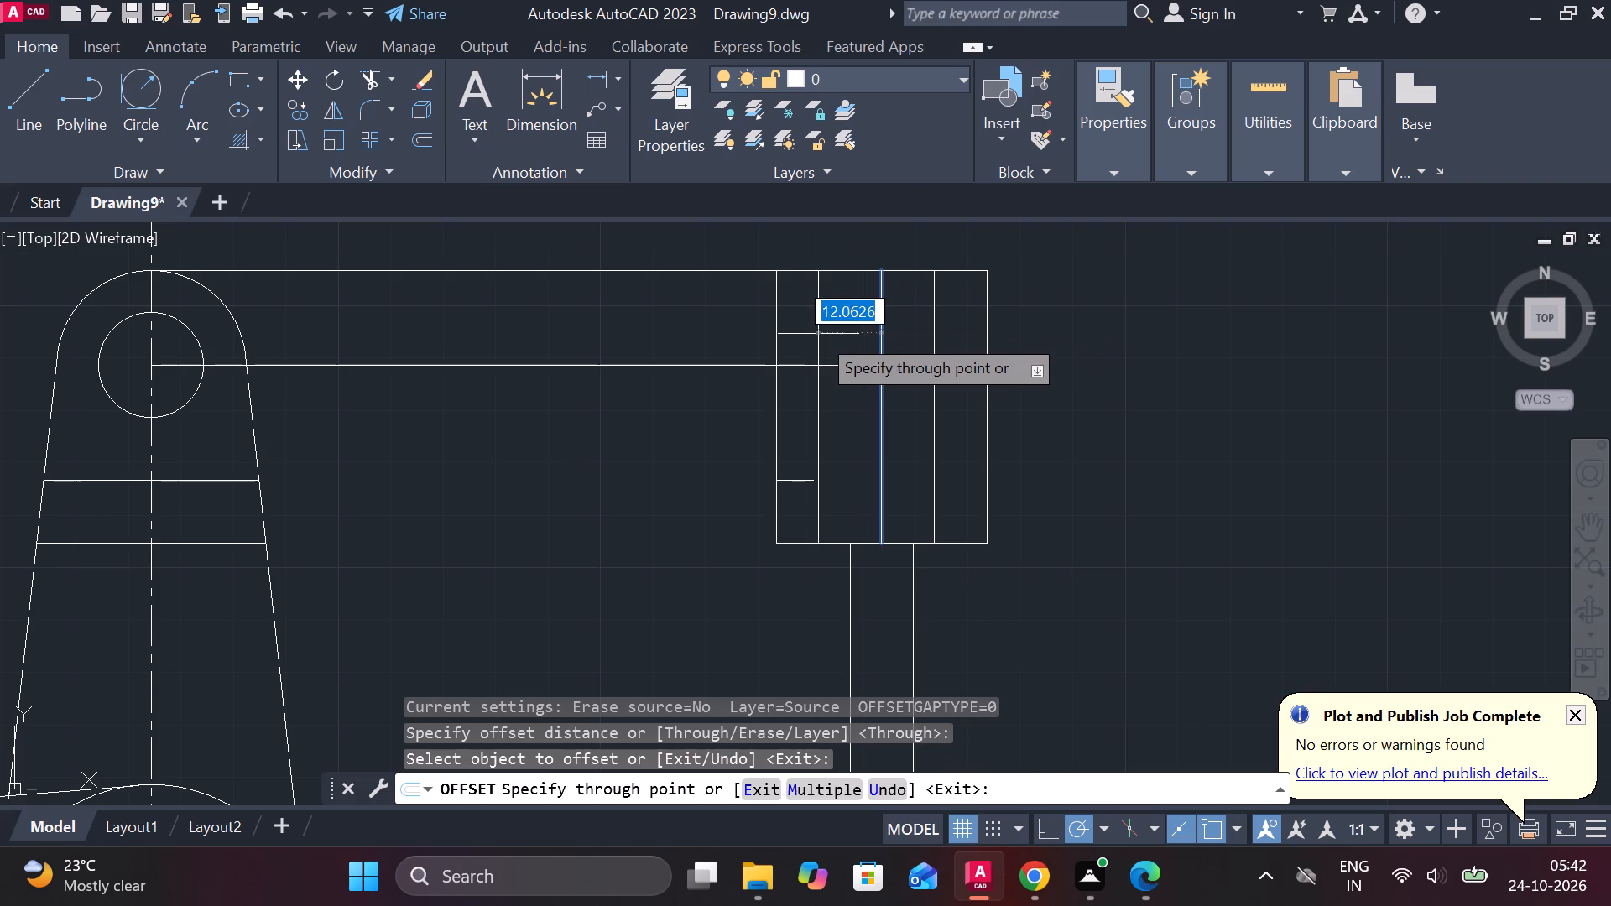
key(1)
key(0)
key(Return)
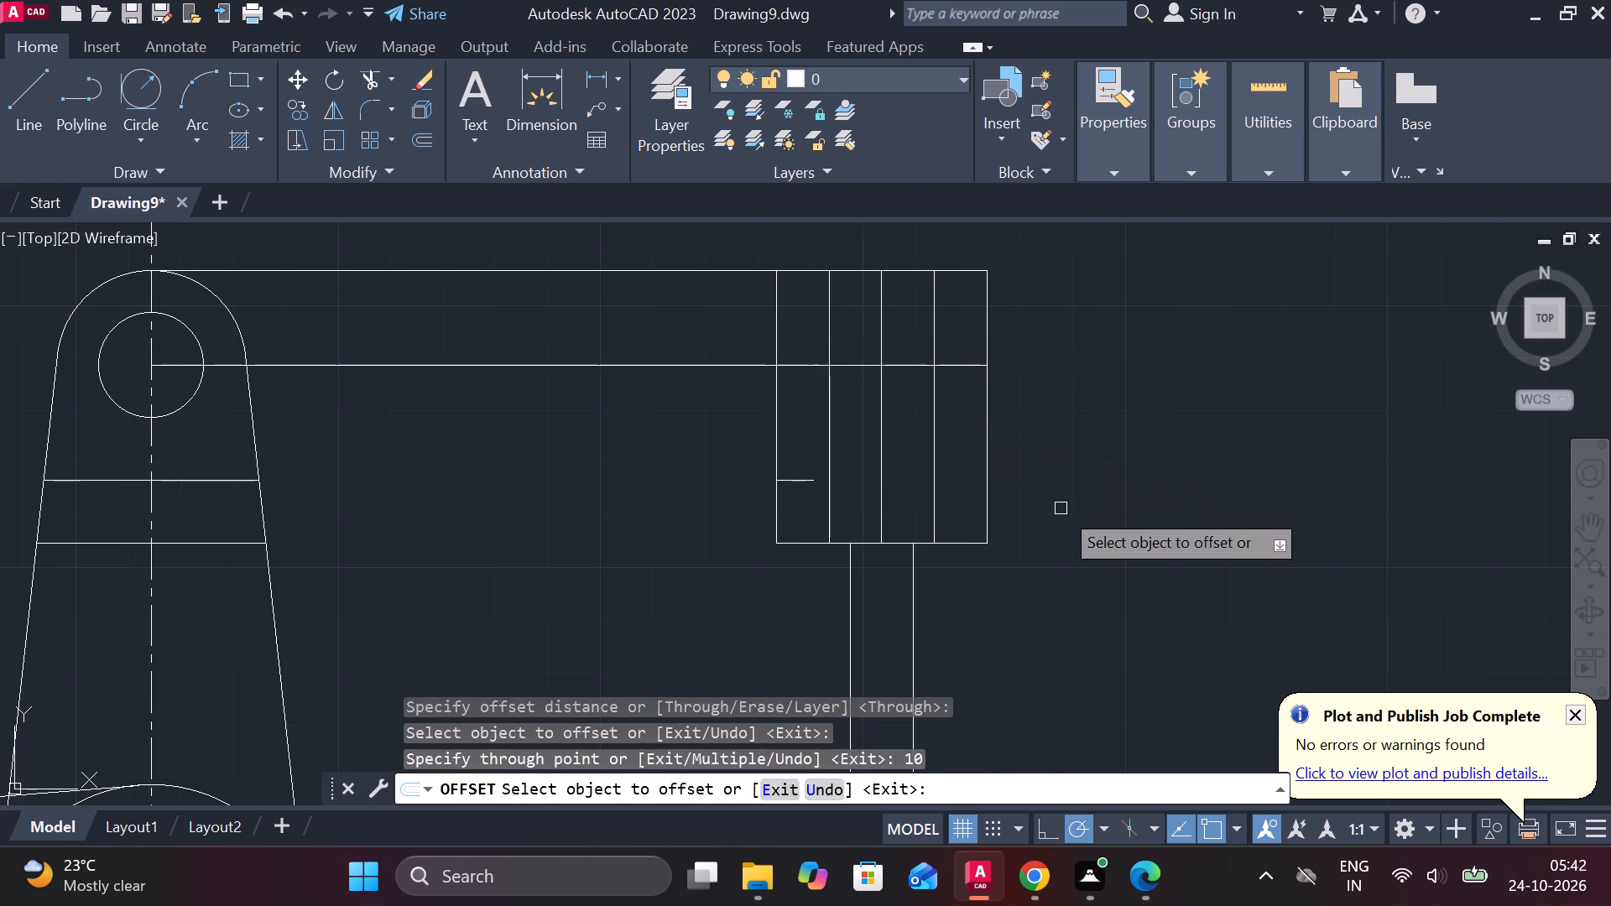
middle_drag(1075, 557, 1040, 487)
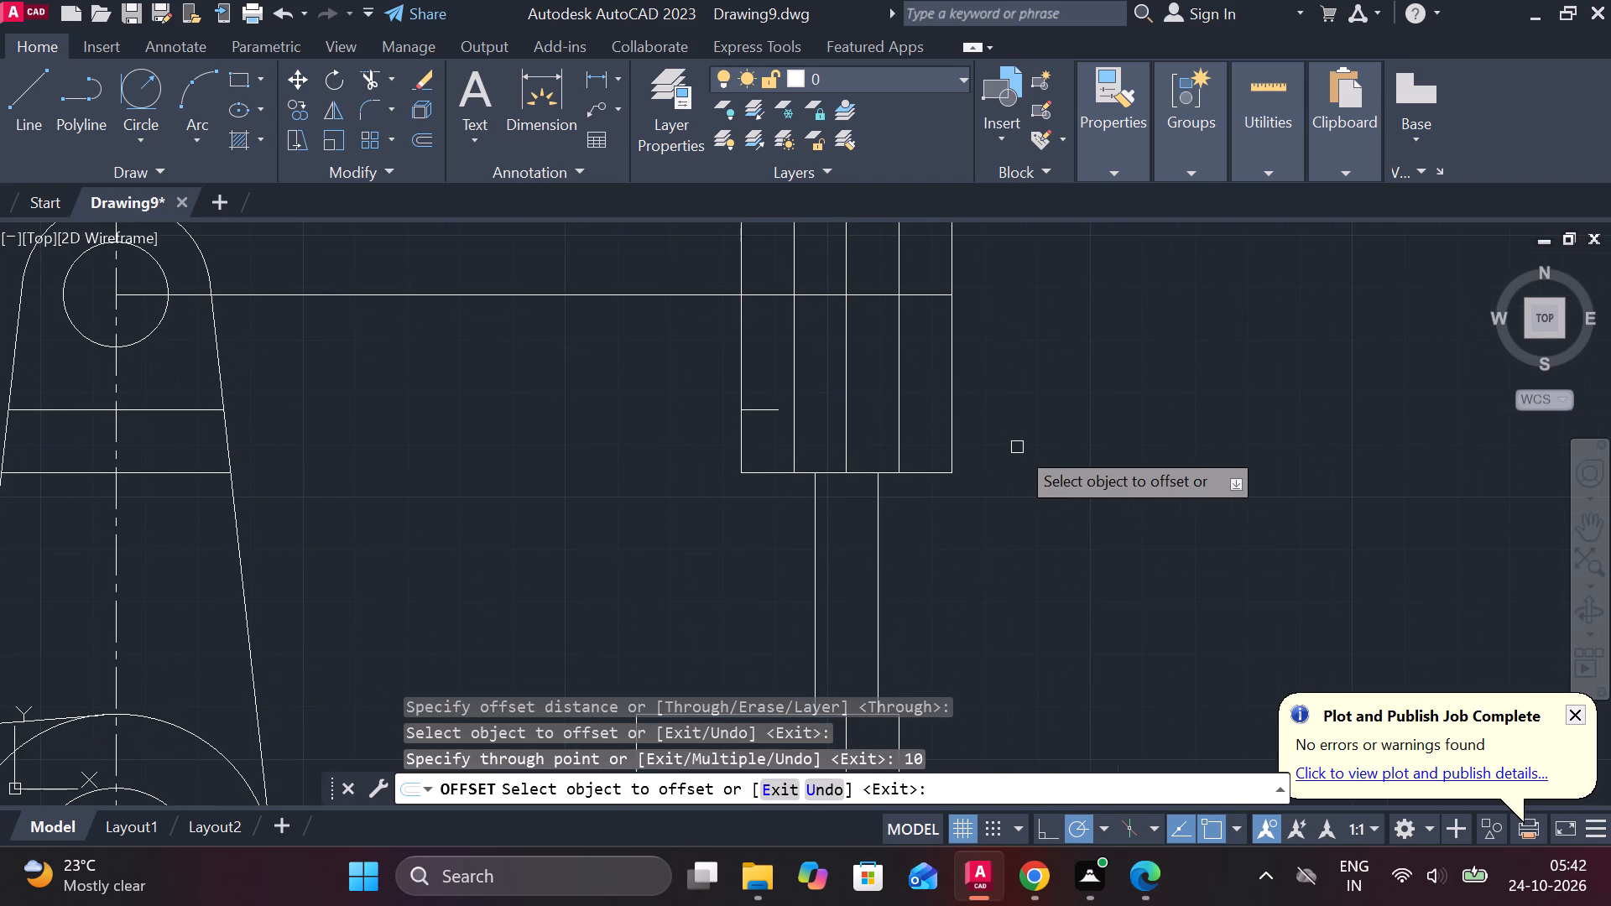
key(Escape)
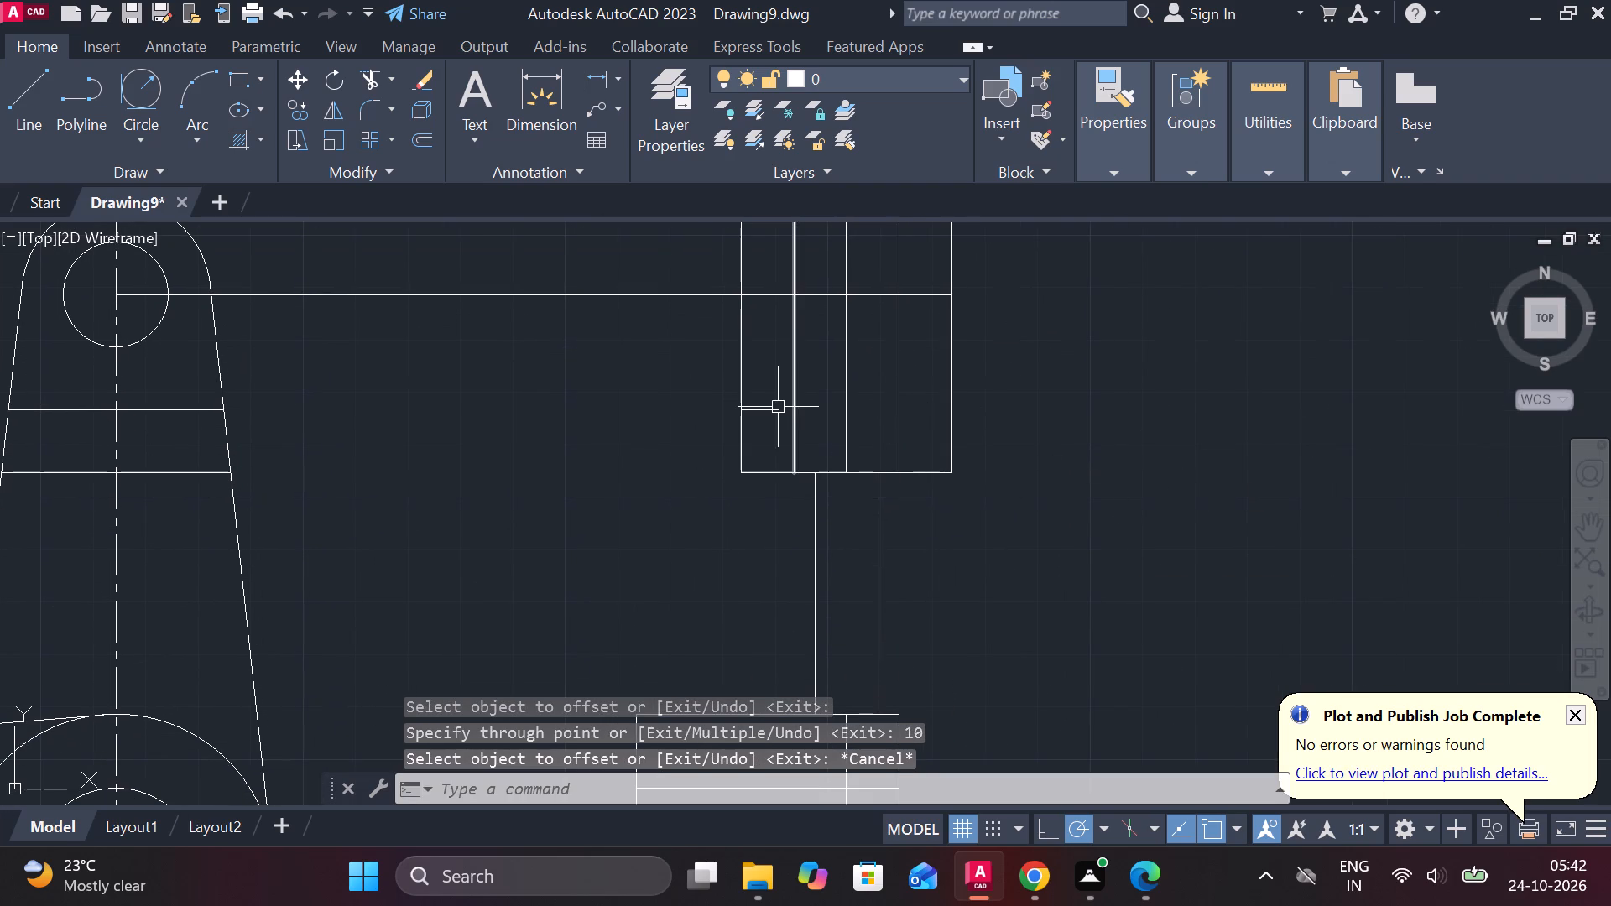
Lengthen the short horizontal stub inside the upper block to about 35, past the farther inner vertical line.
click(770, 409)
click(776, 410)
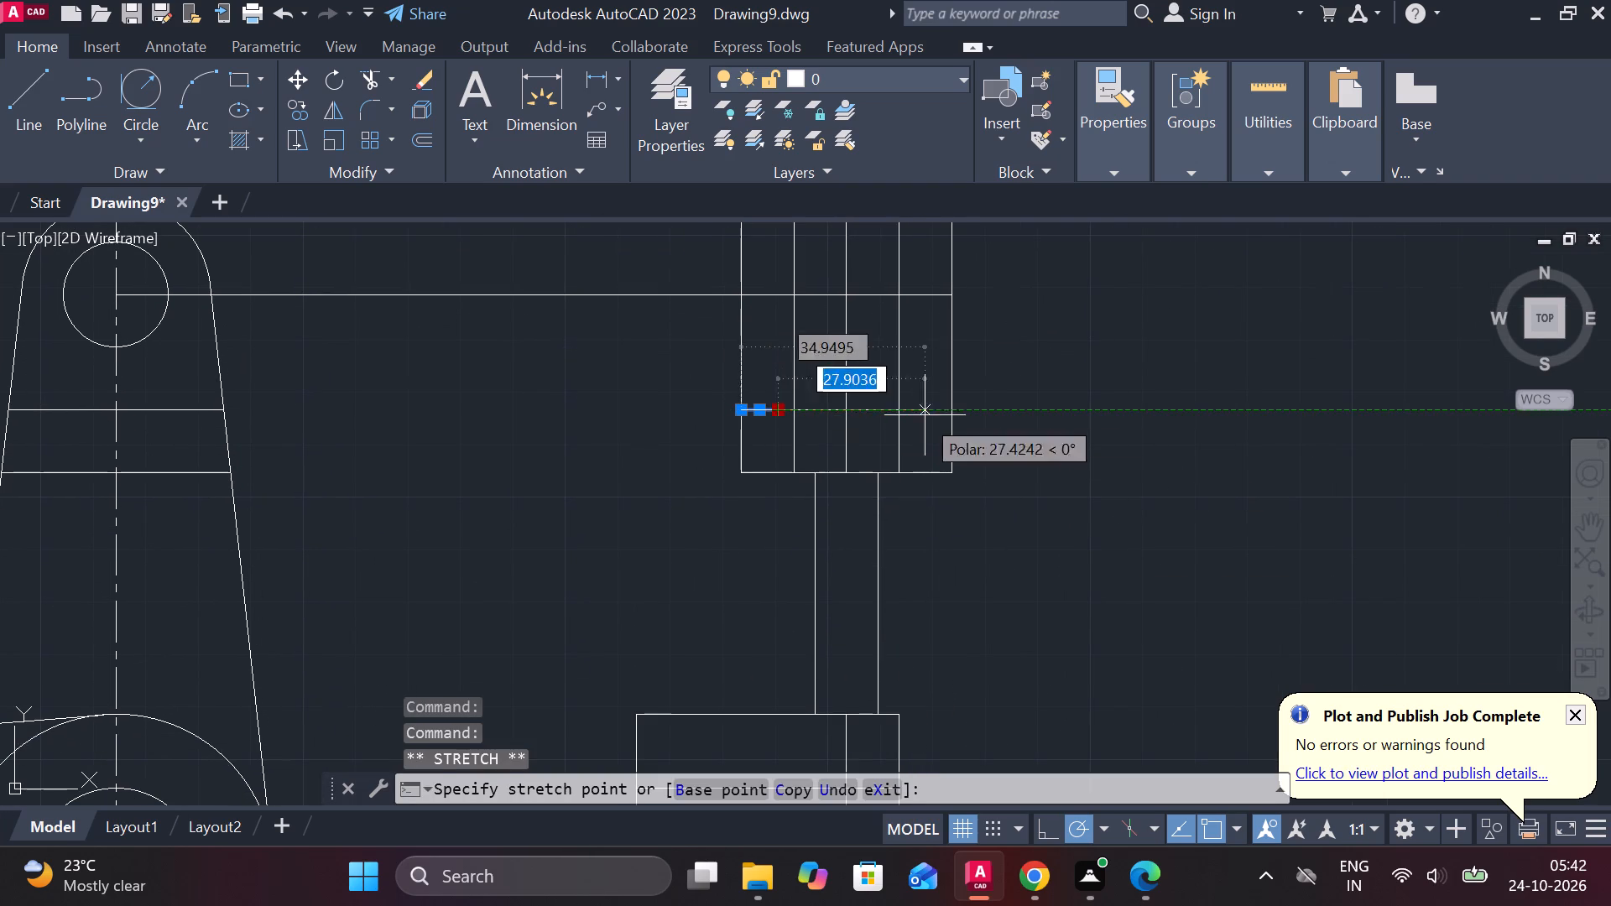
click(925, 415)
key(Escape)
Trim the stub's ends and the inner vertical lines below it to form the slot's bottom corners.
text(TR)
key(space)
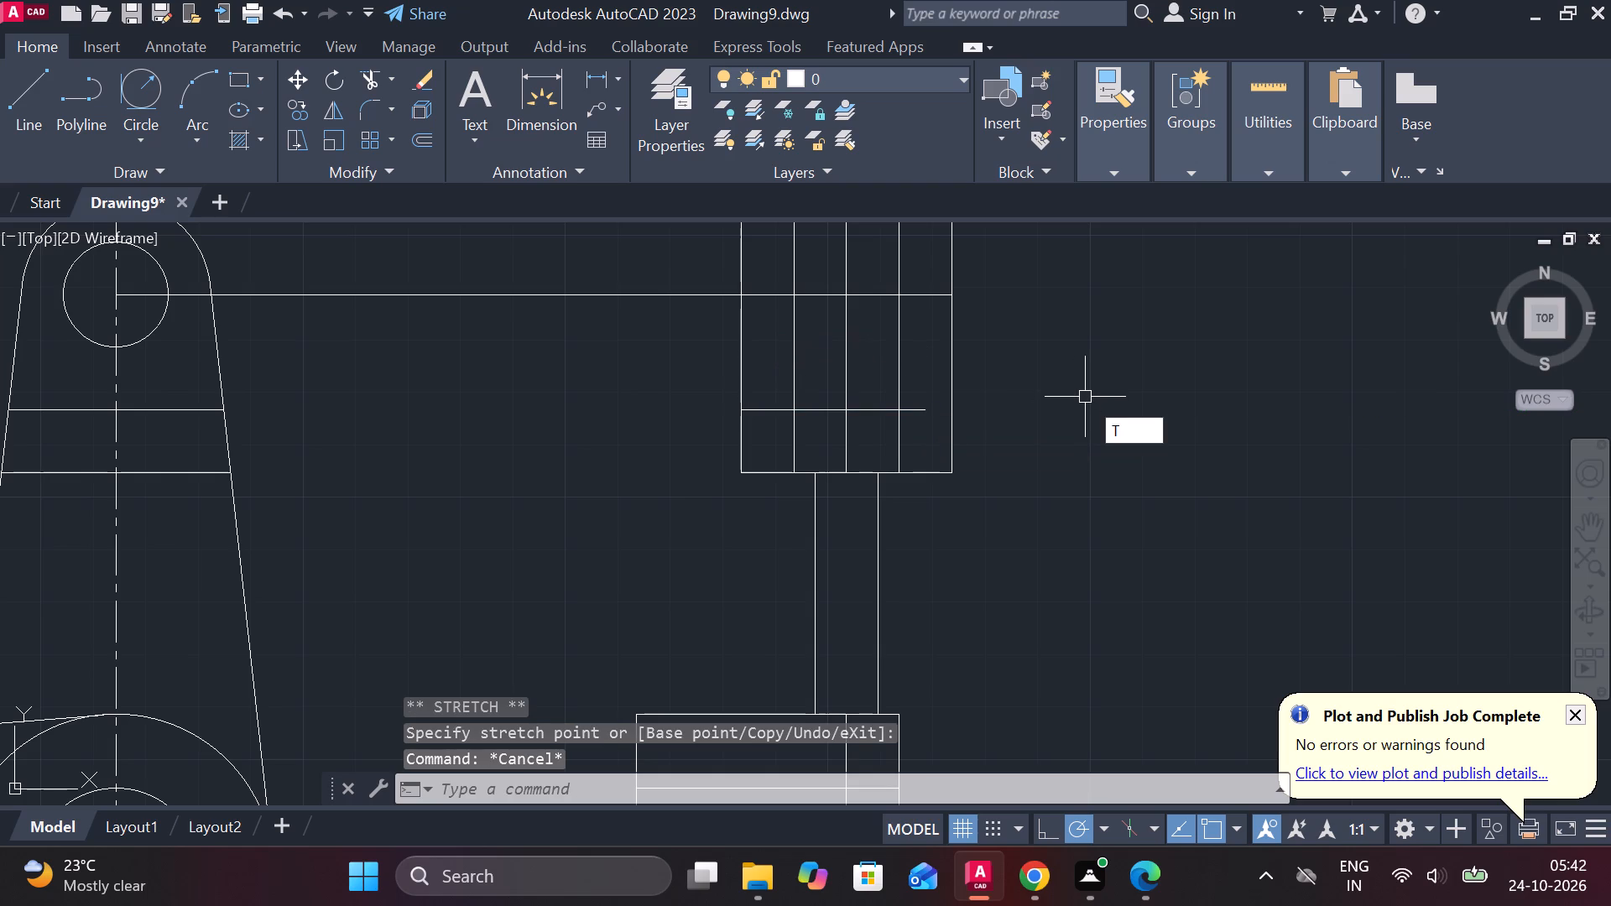
click(901, 427)
click(906, 409)
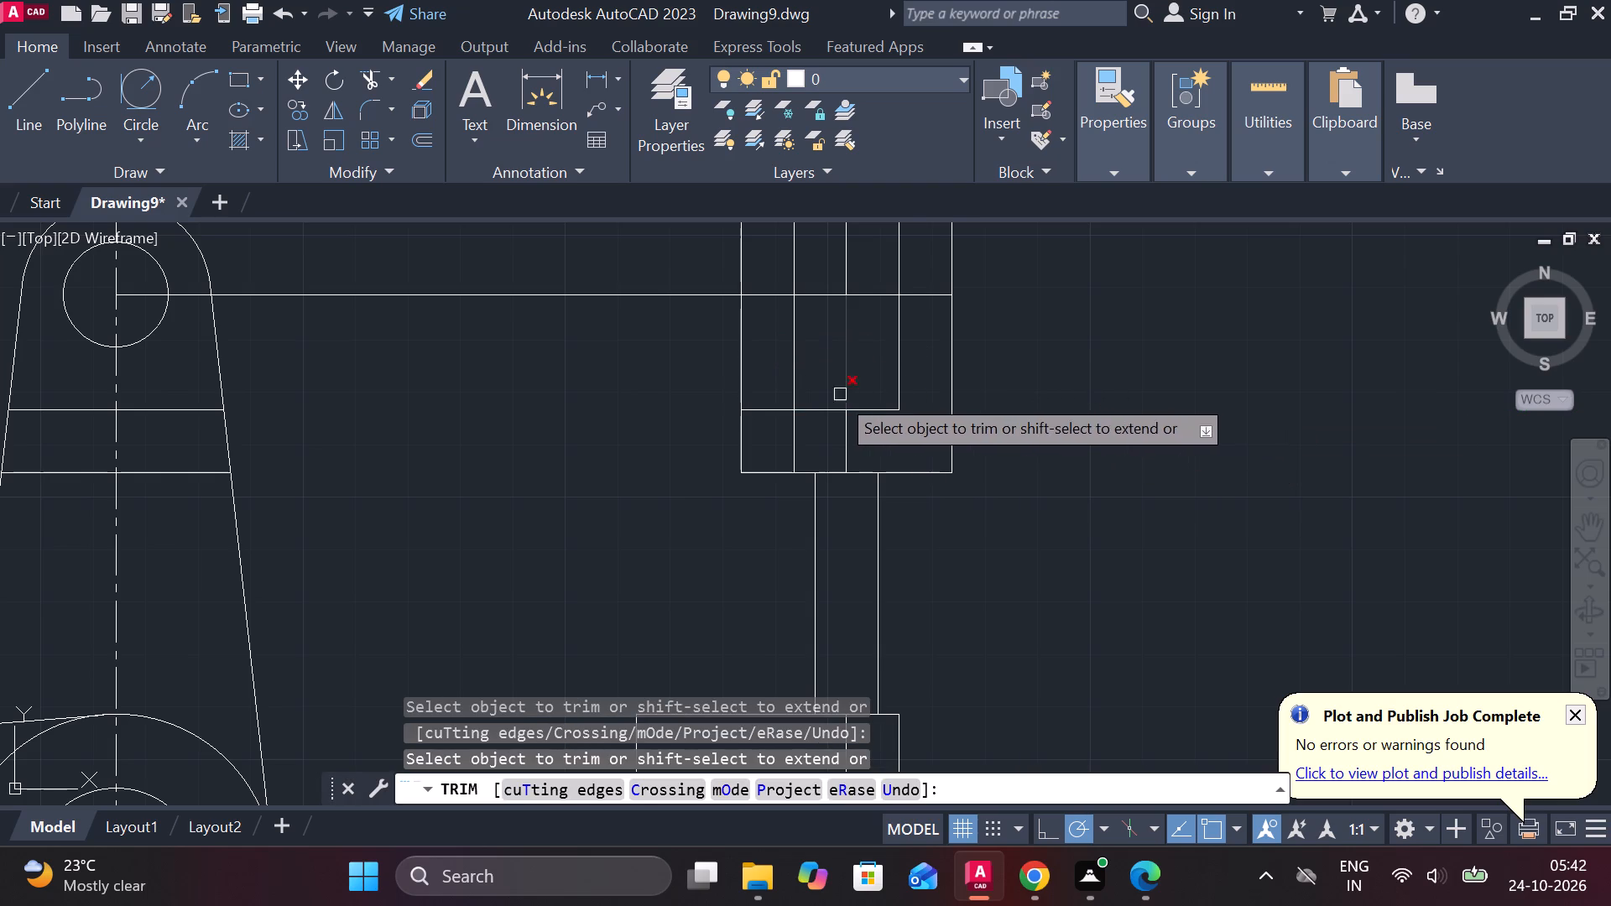
click(762, 413)
click(789, 438)
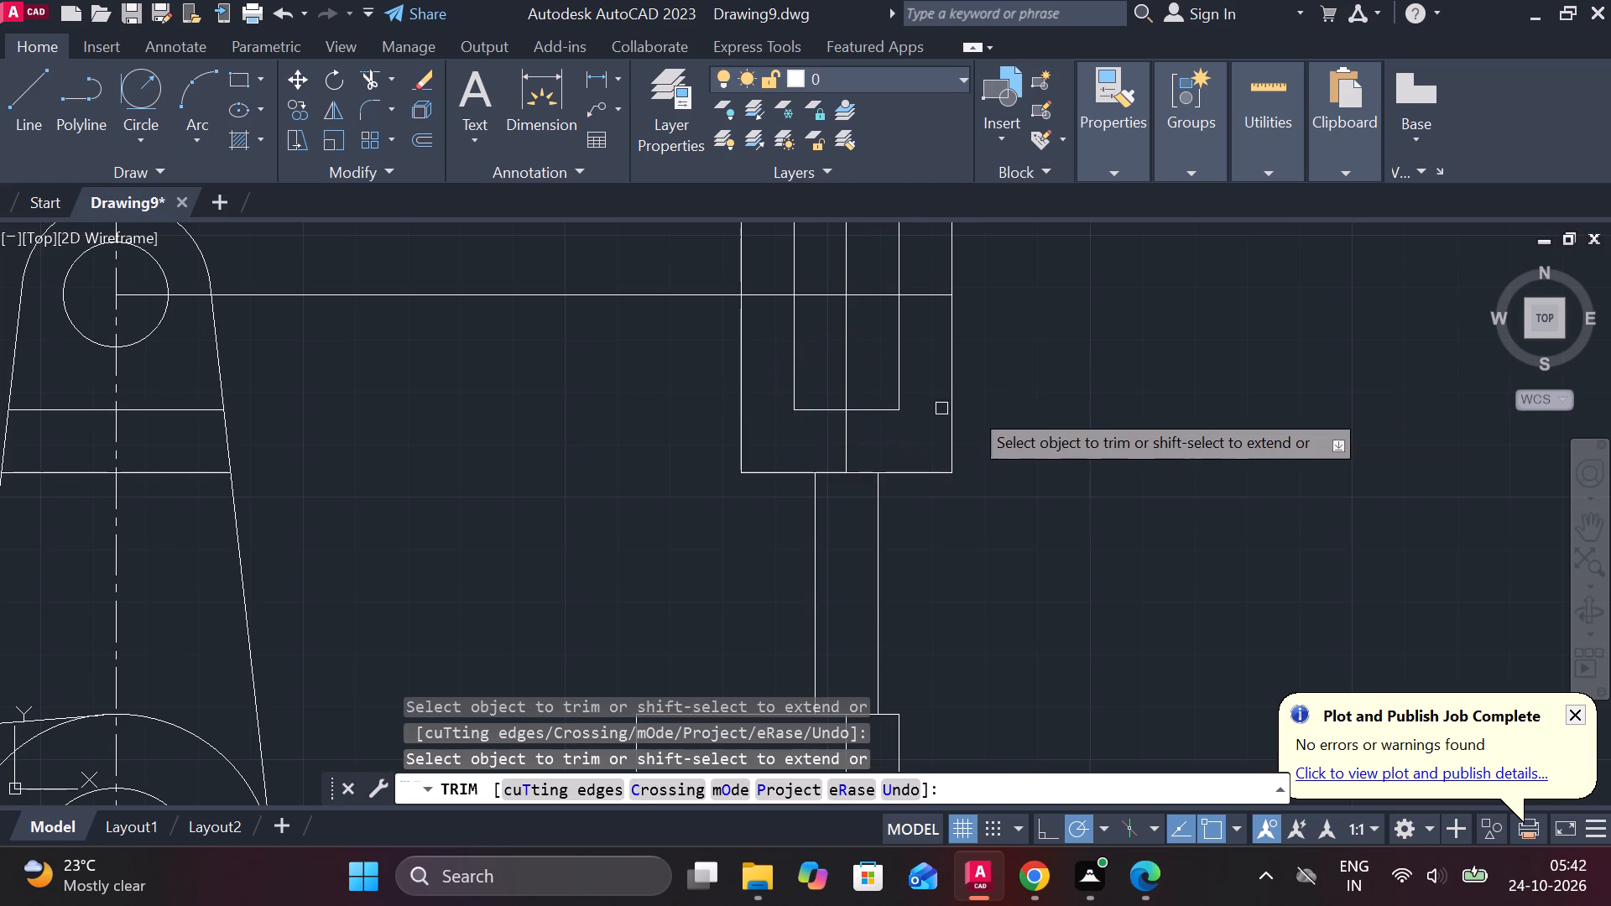
Trim the block's top edge between the slot walls and the top projection line between the small boss and the block.
scroll(1005, 406, down, 1)
middle_drag(1005, 406, 1009, 502)
scroll(932, 344, up, 2)
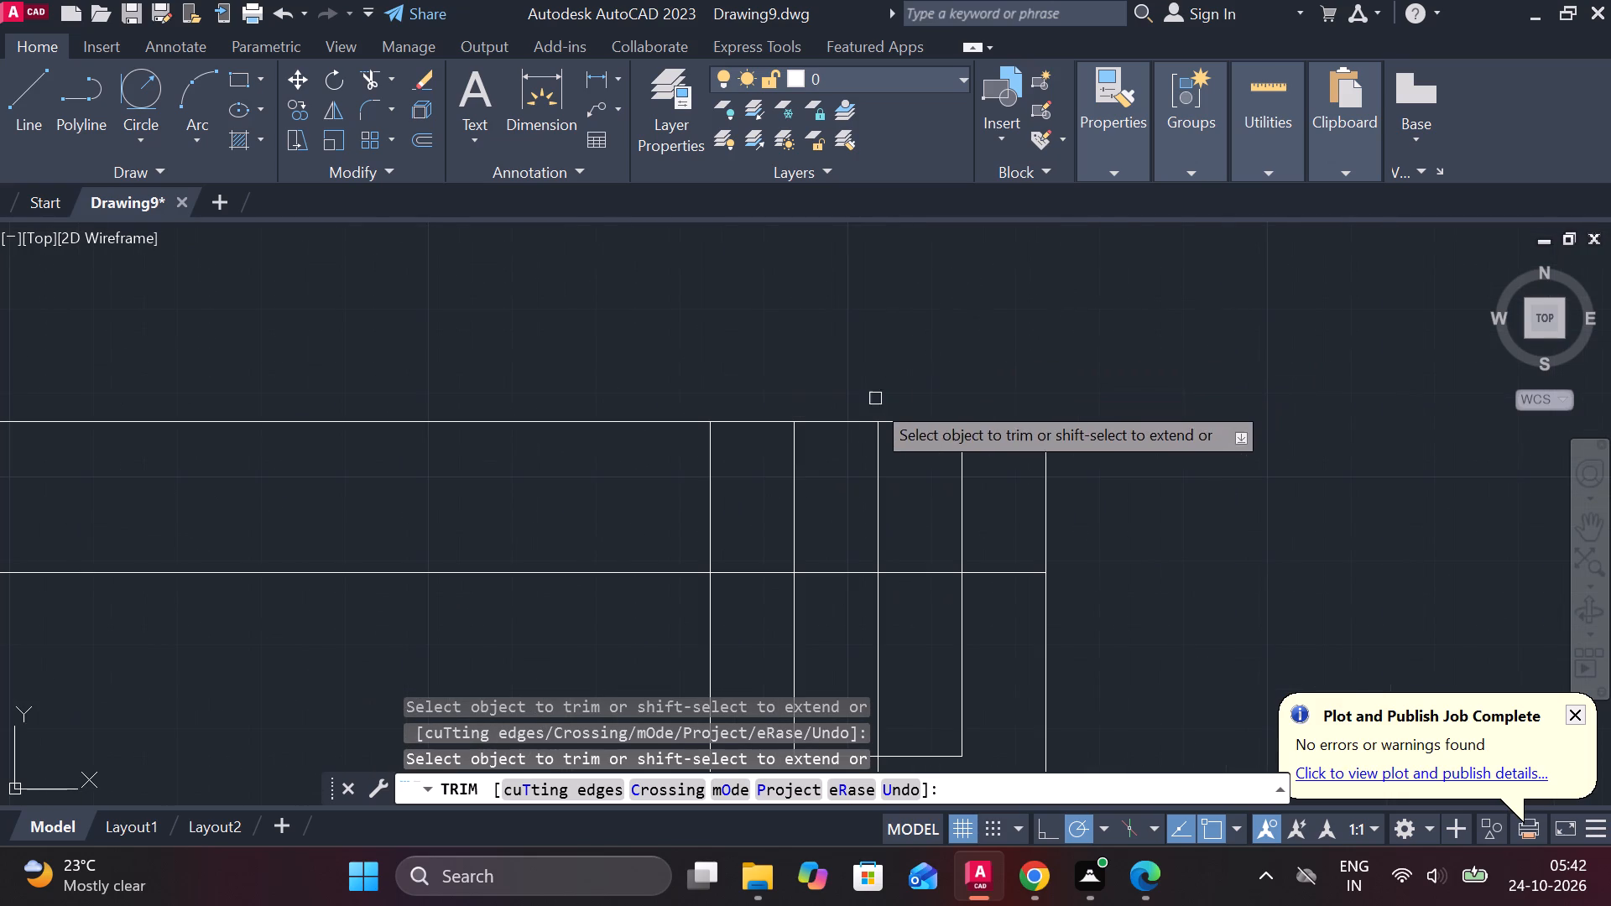
click(843, 419)
click(909, 426)
scroll(916, 409, down, 1)
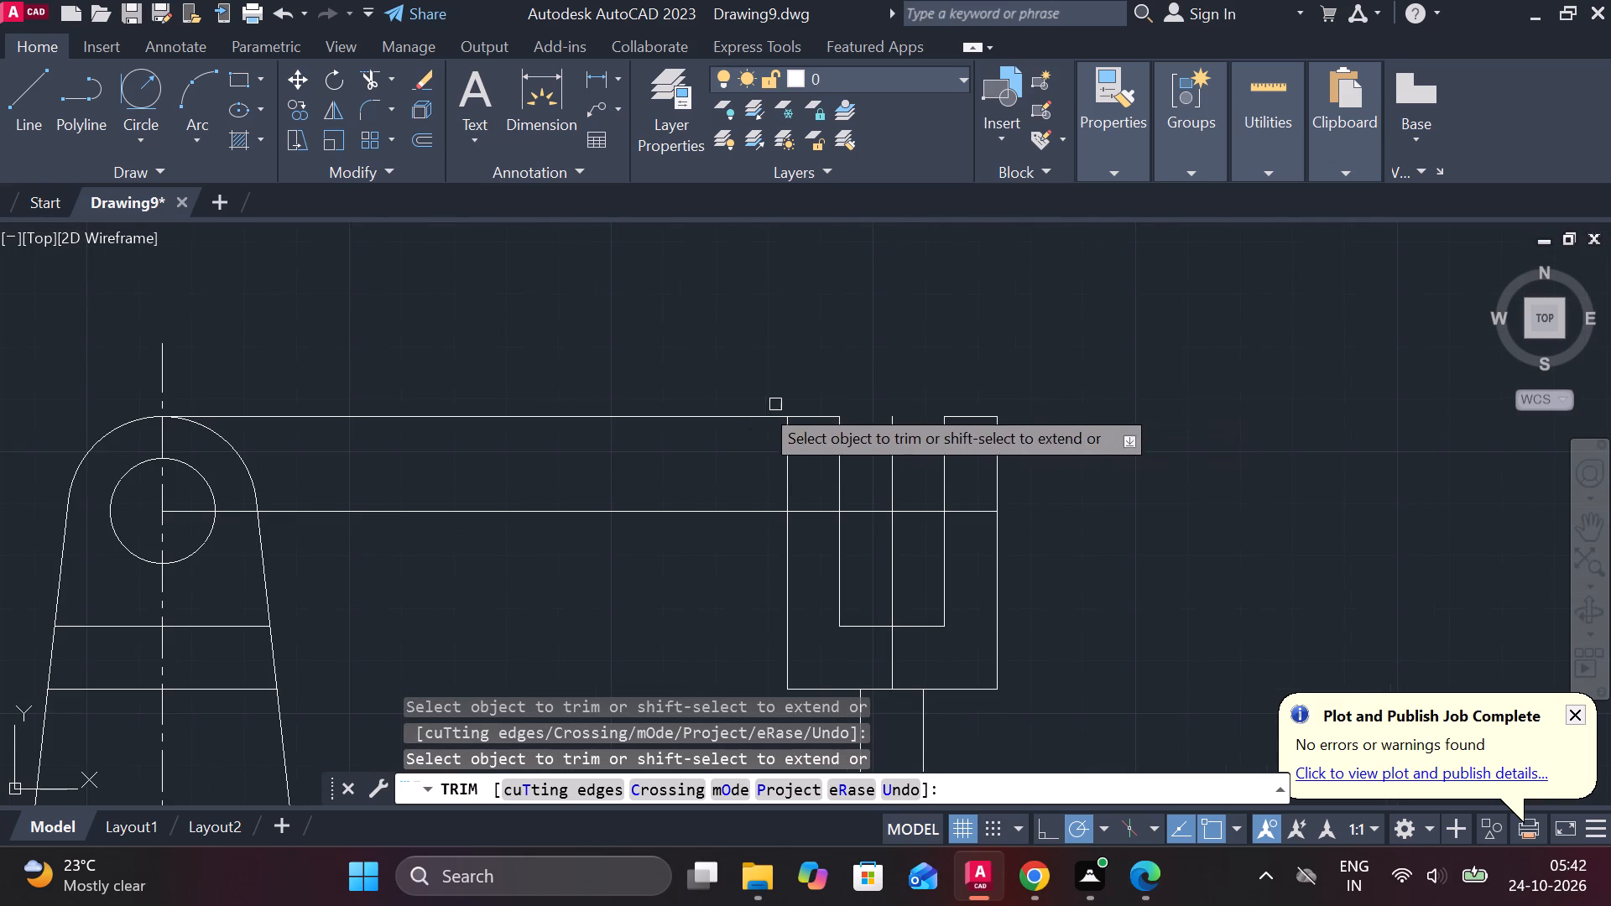
click(688, 415)
Trim the middle vertical line inside the side view's lower block below its upper inner horizontal line.
scroll(946, 373, down, 3)
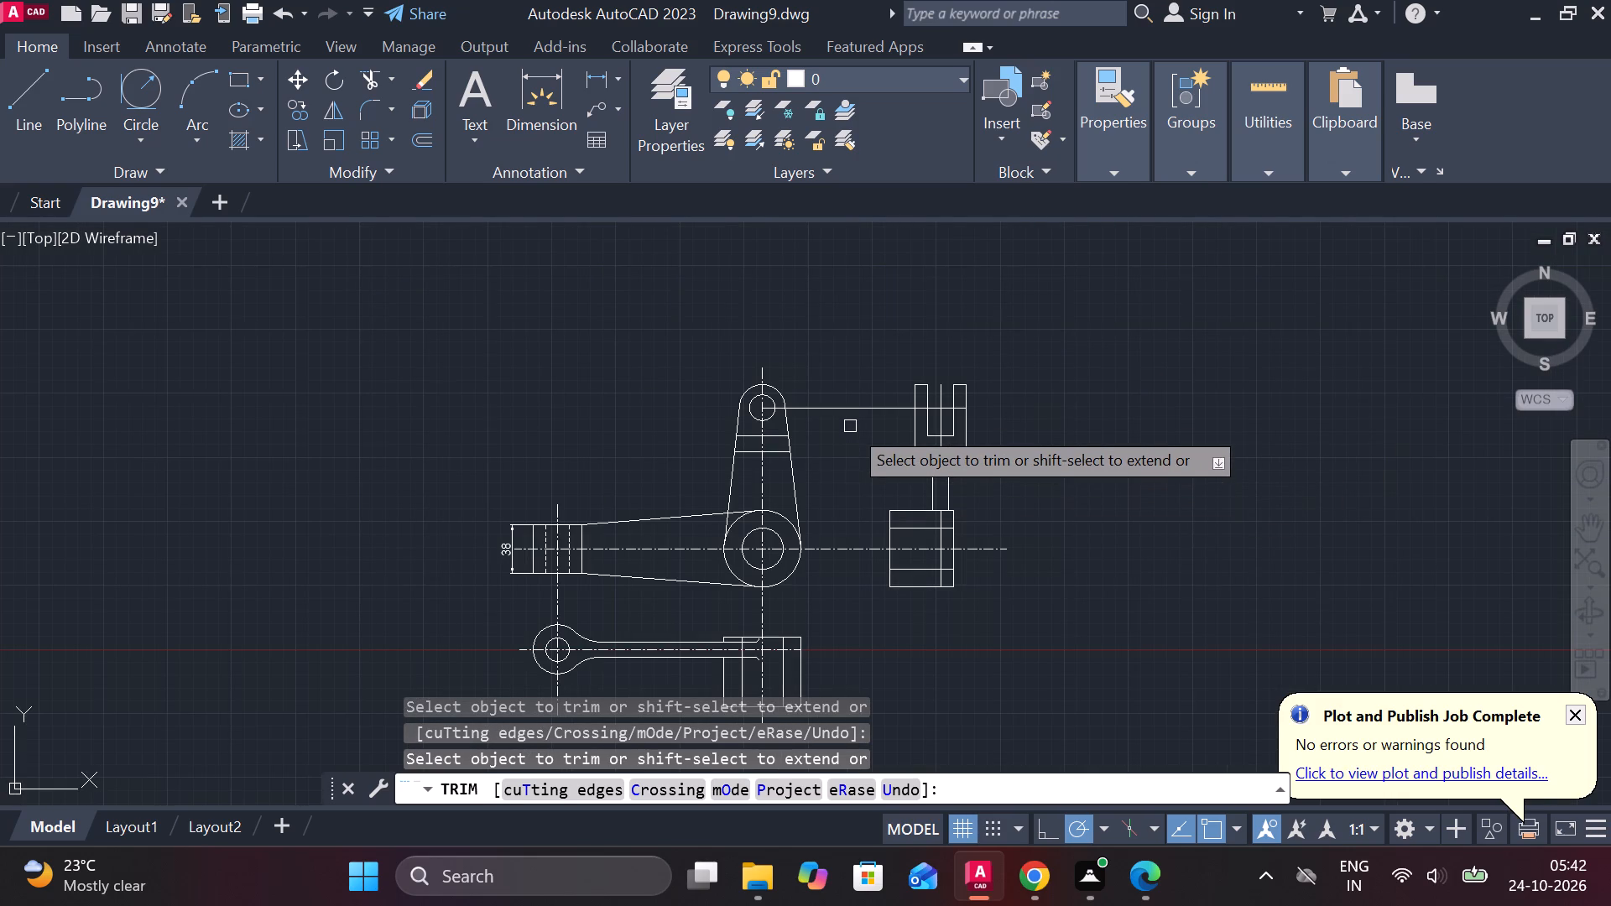
scroll(860, 424, up, 2)
scroll(821, 457, down, 1)
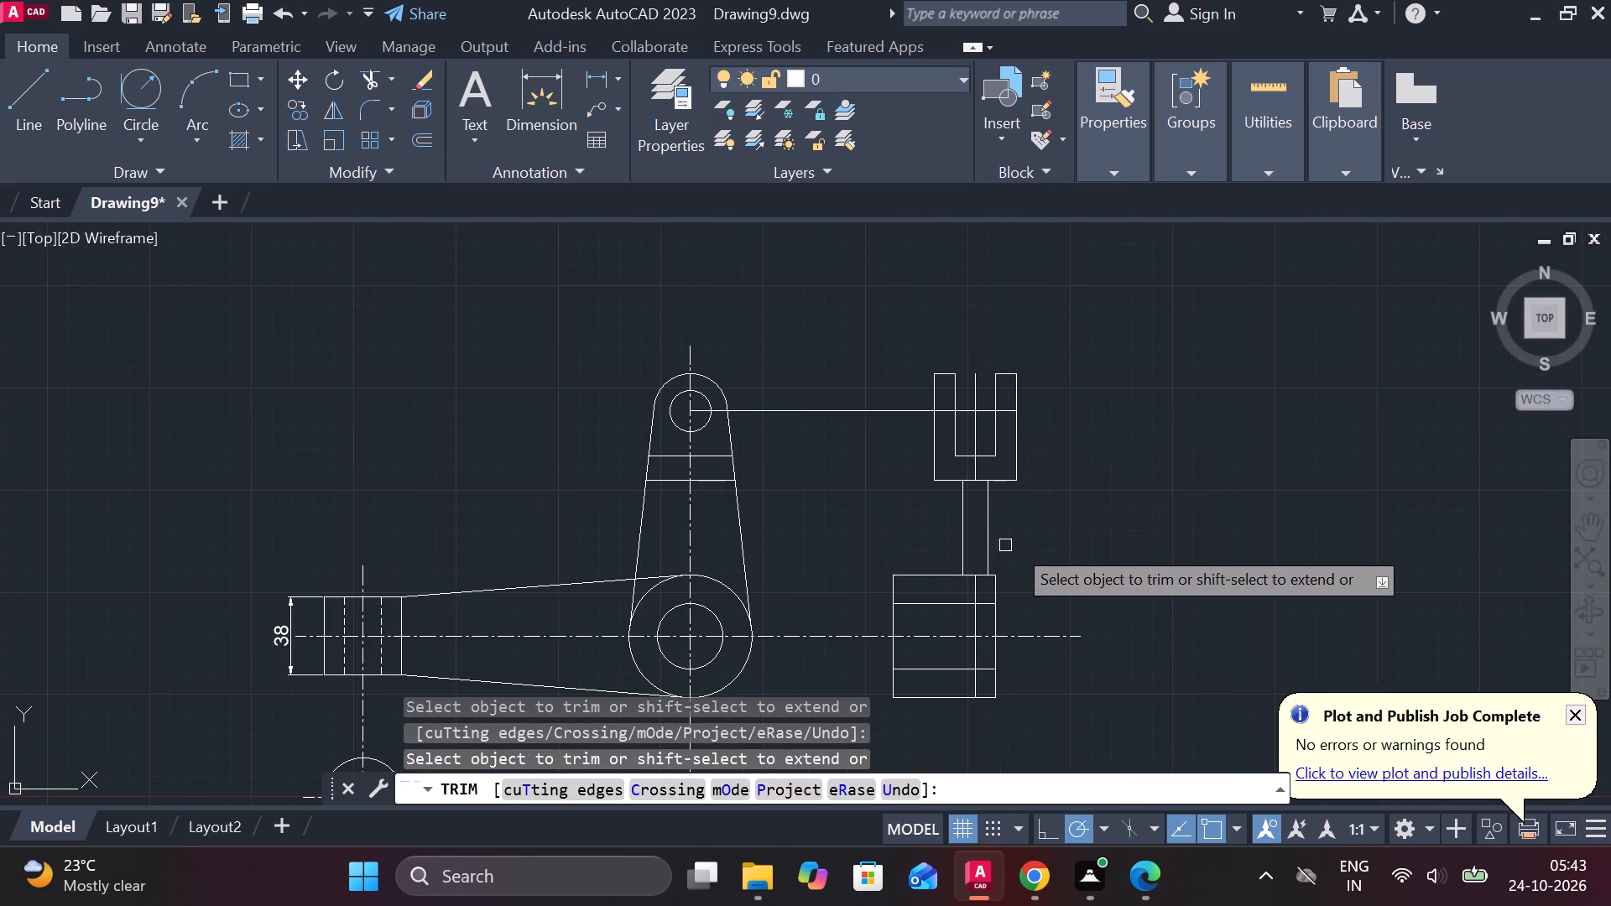
scroll(1028, 494, up, 2)
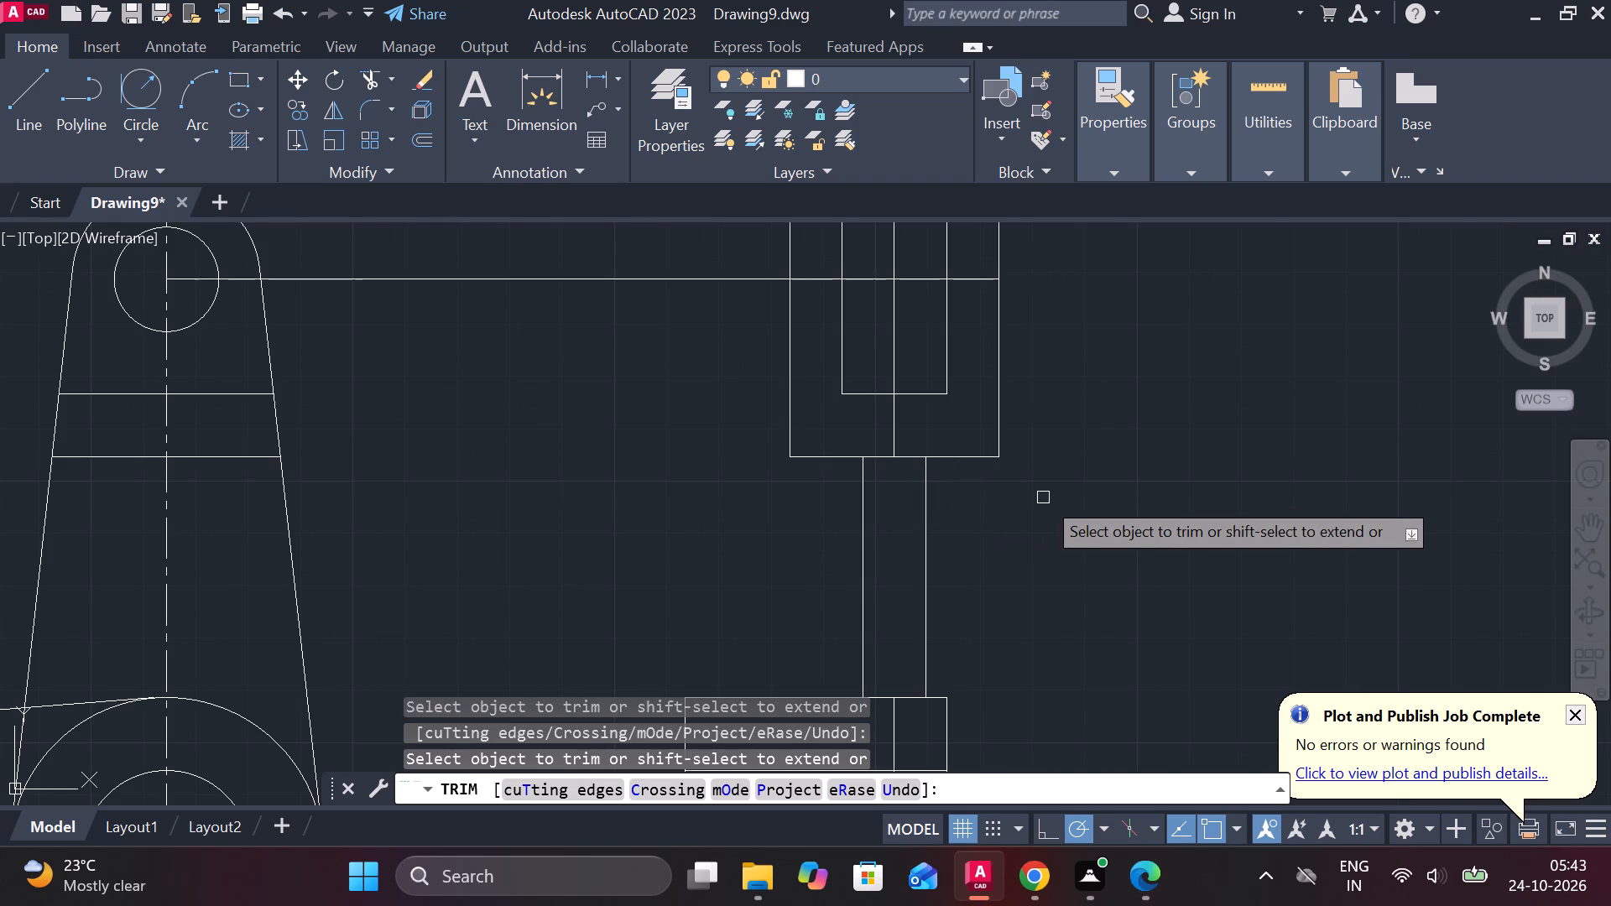
scroll(1043, 497, down, 2)
middle_drag(1044, 530, 1012, 476)
scroll(981, 526, up, 2)
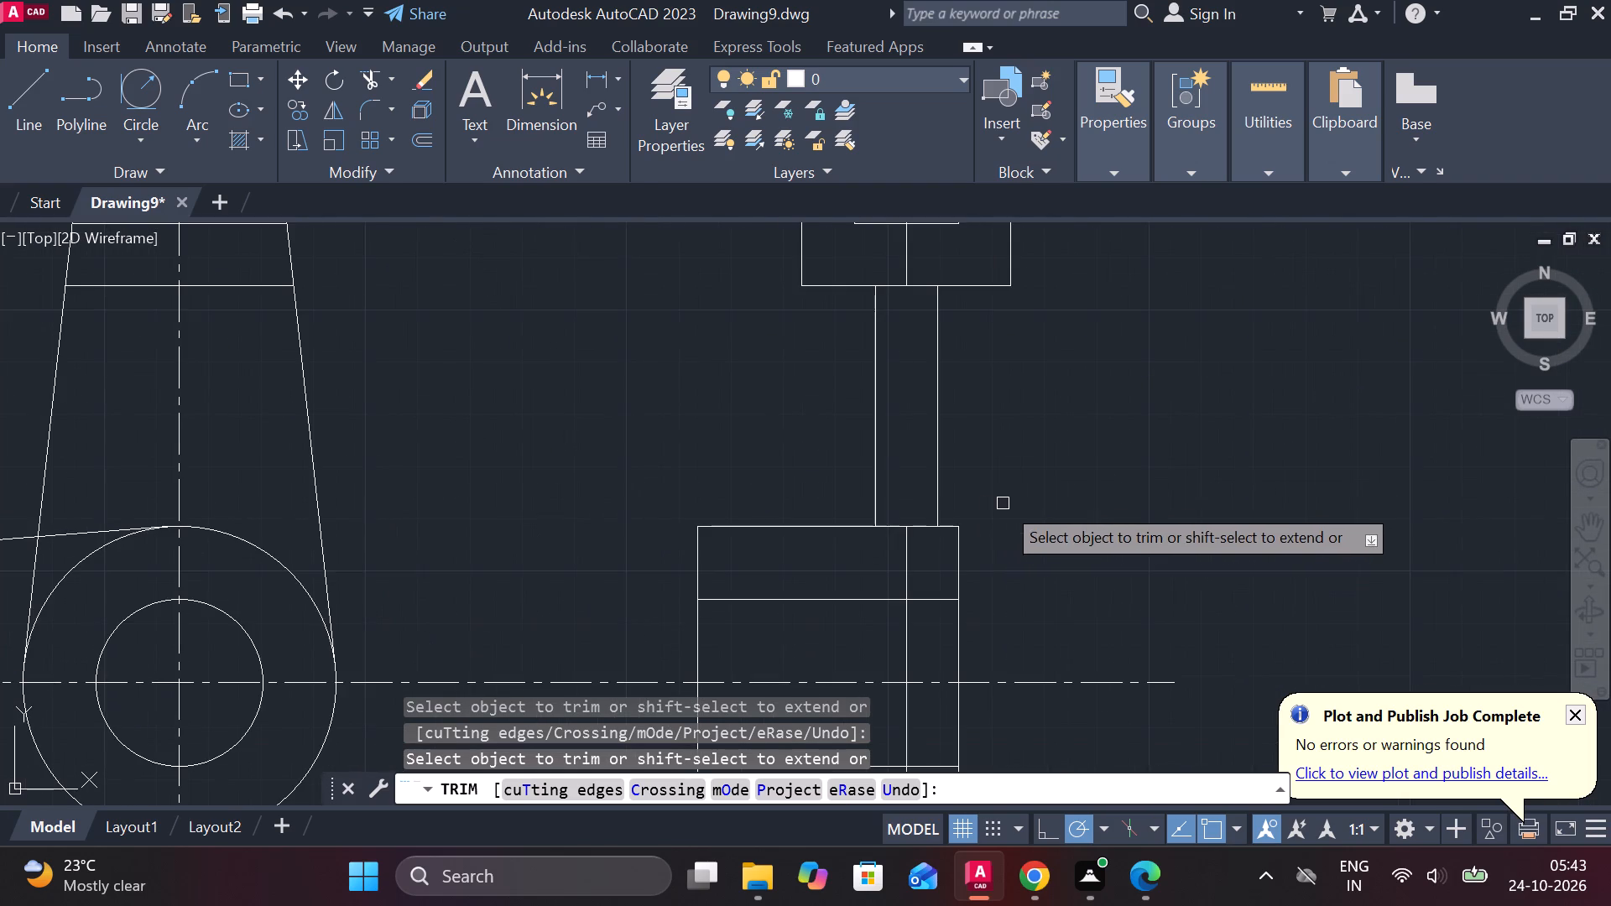
middle_drag(1013, 496, 1014, 305)
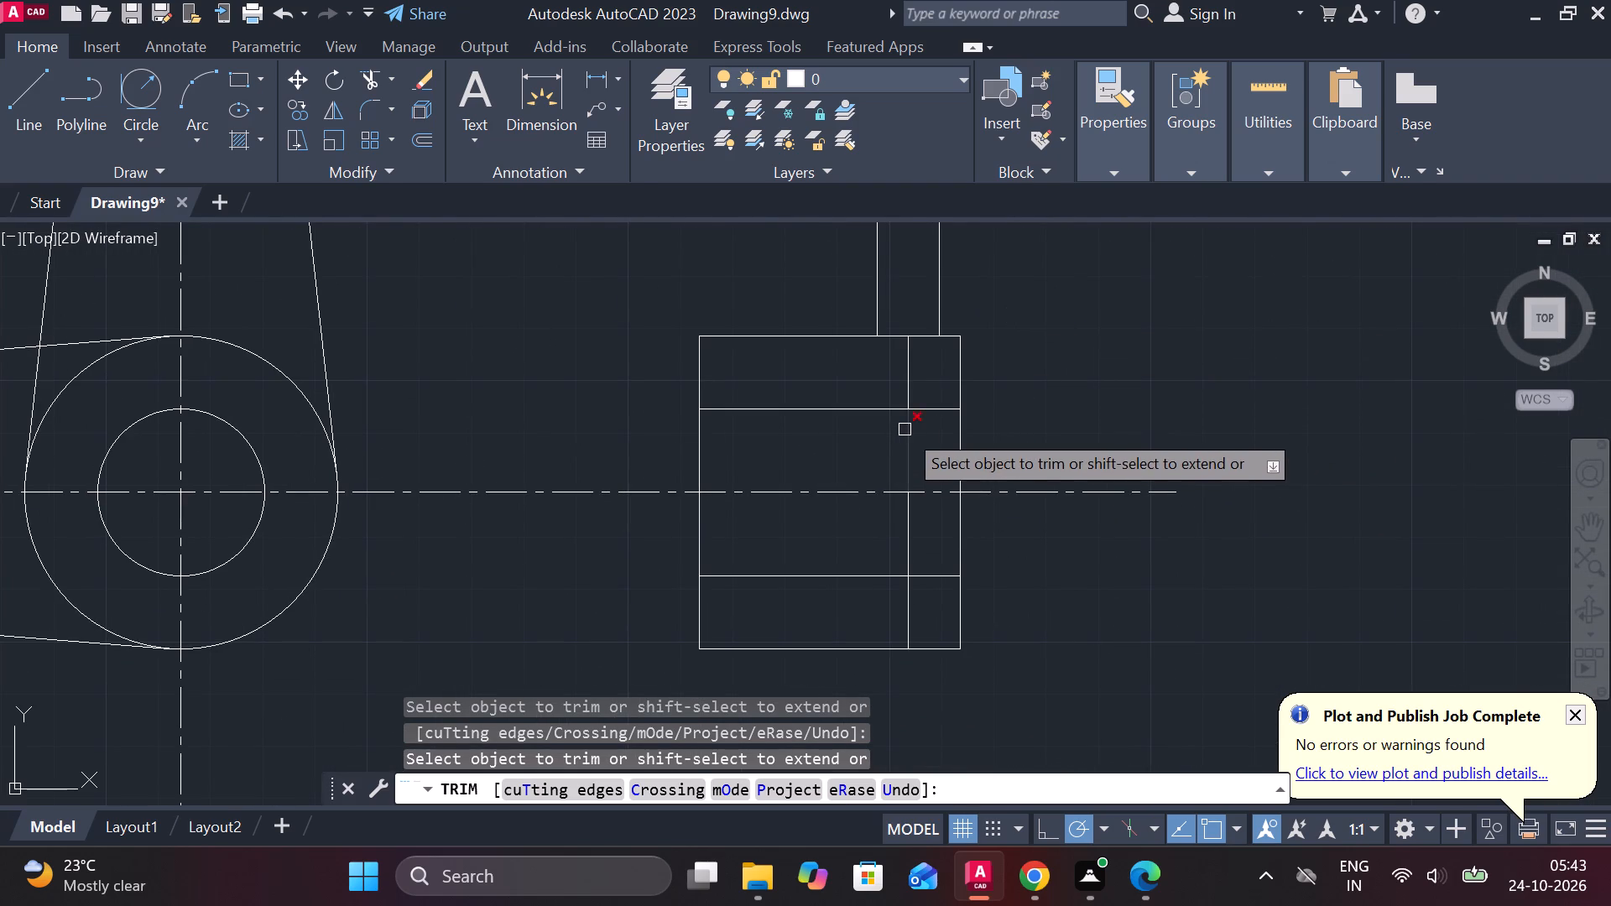
click(905, 430)
click(907, 519)
click(906, 607)
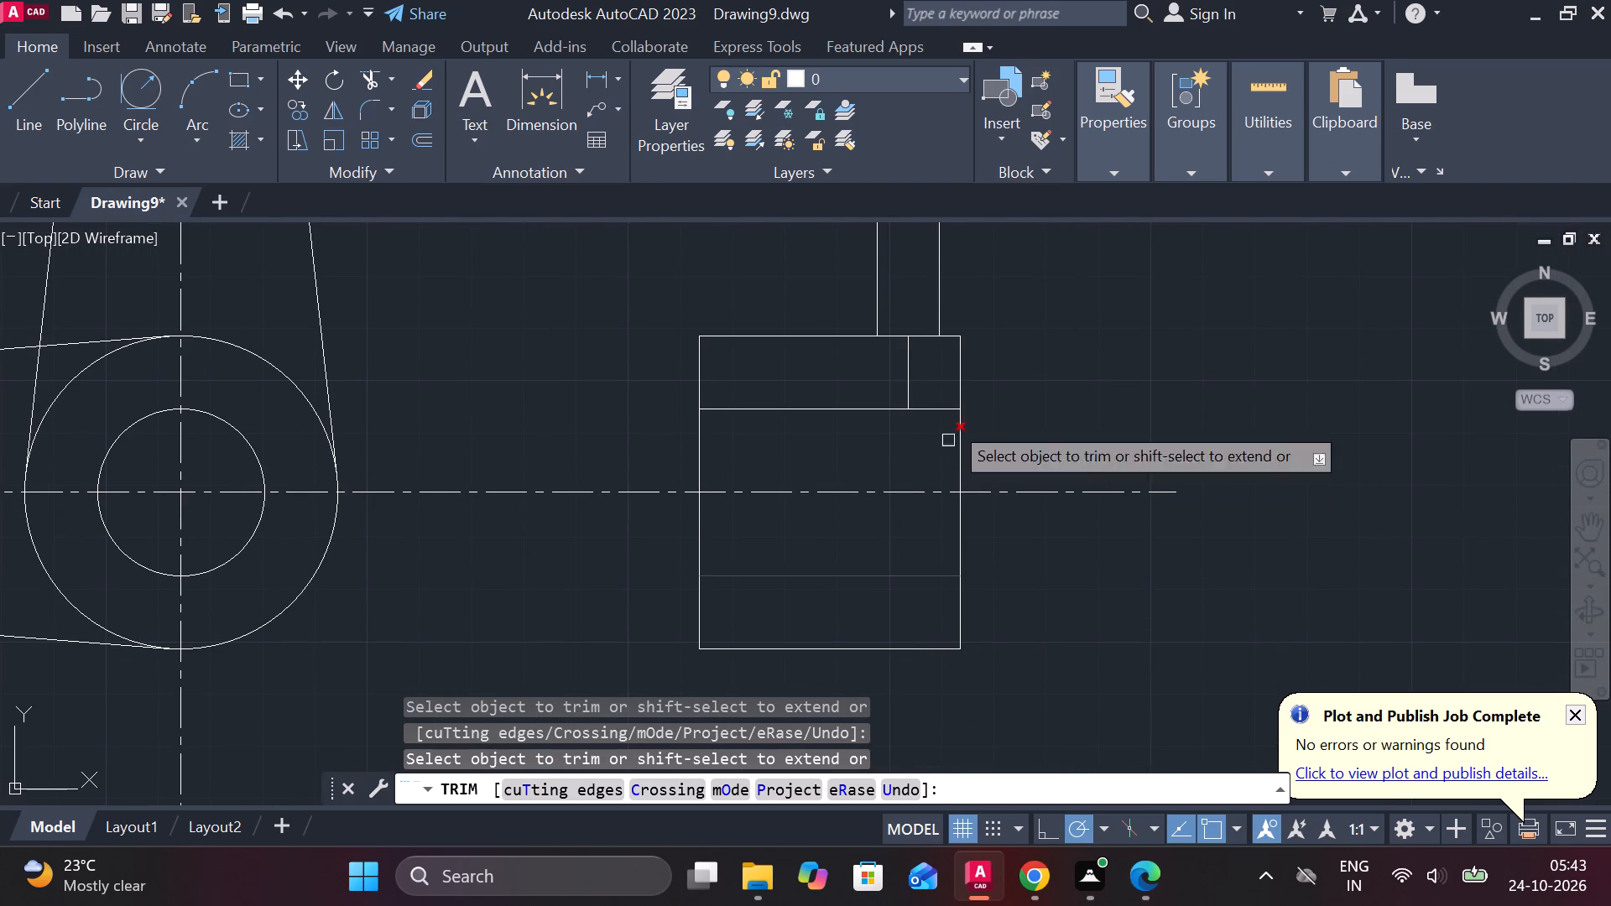
middle_drag(969, 346, 950, 575)
key(Escape)
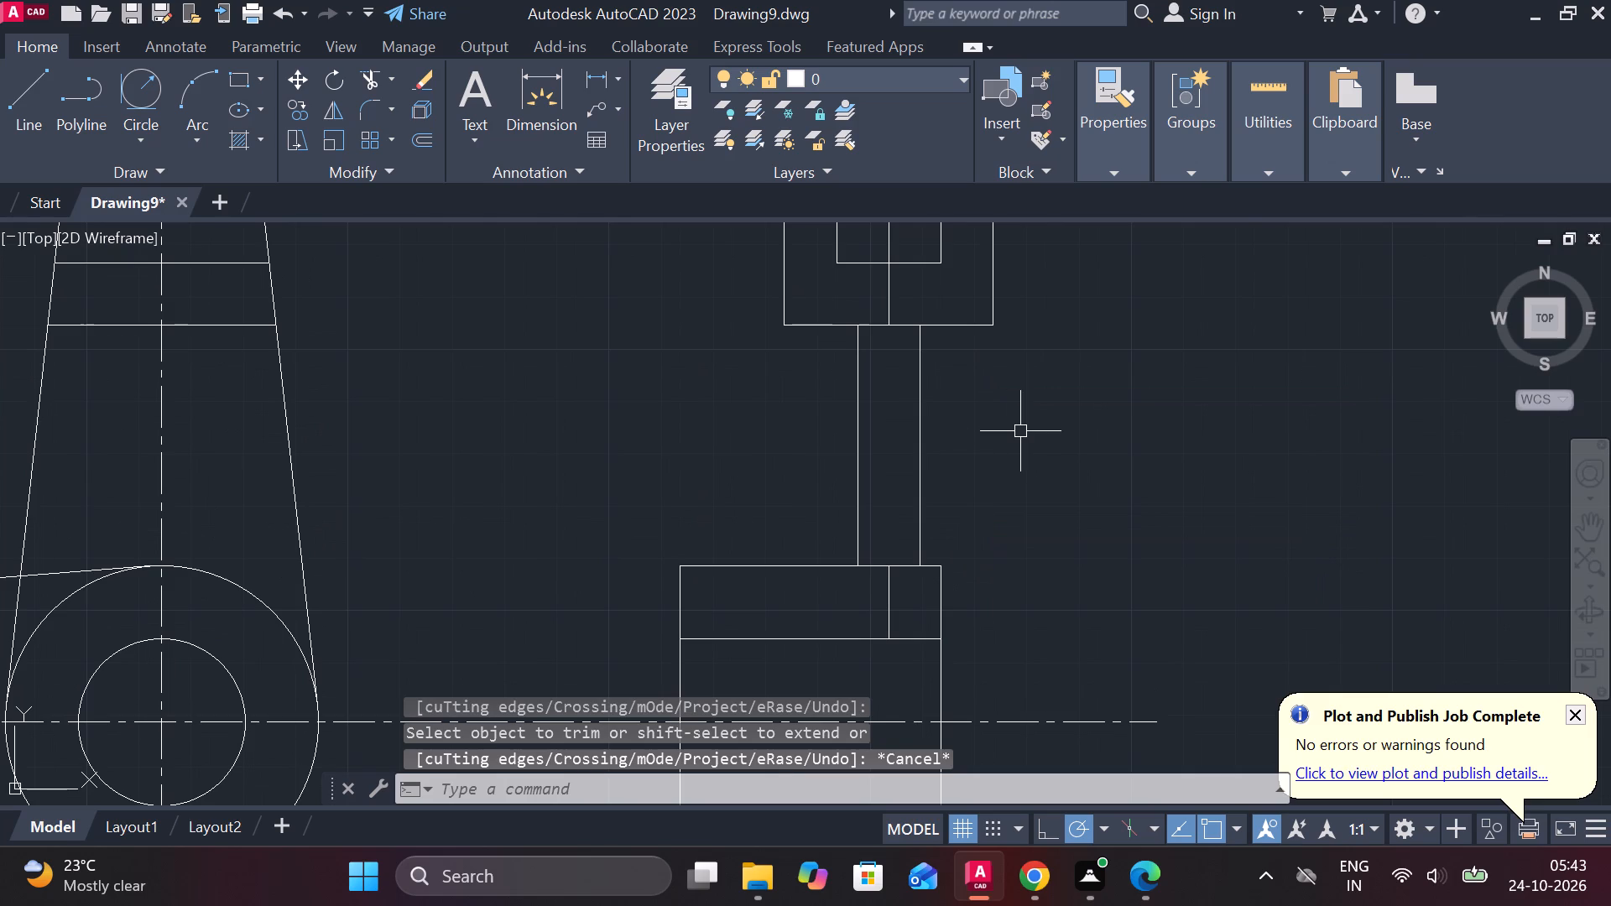
Extend the upper block's middle vertical line down to the lower block's top edge.
text(EX)
key(space)
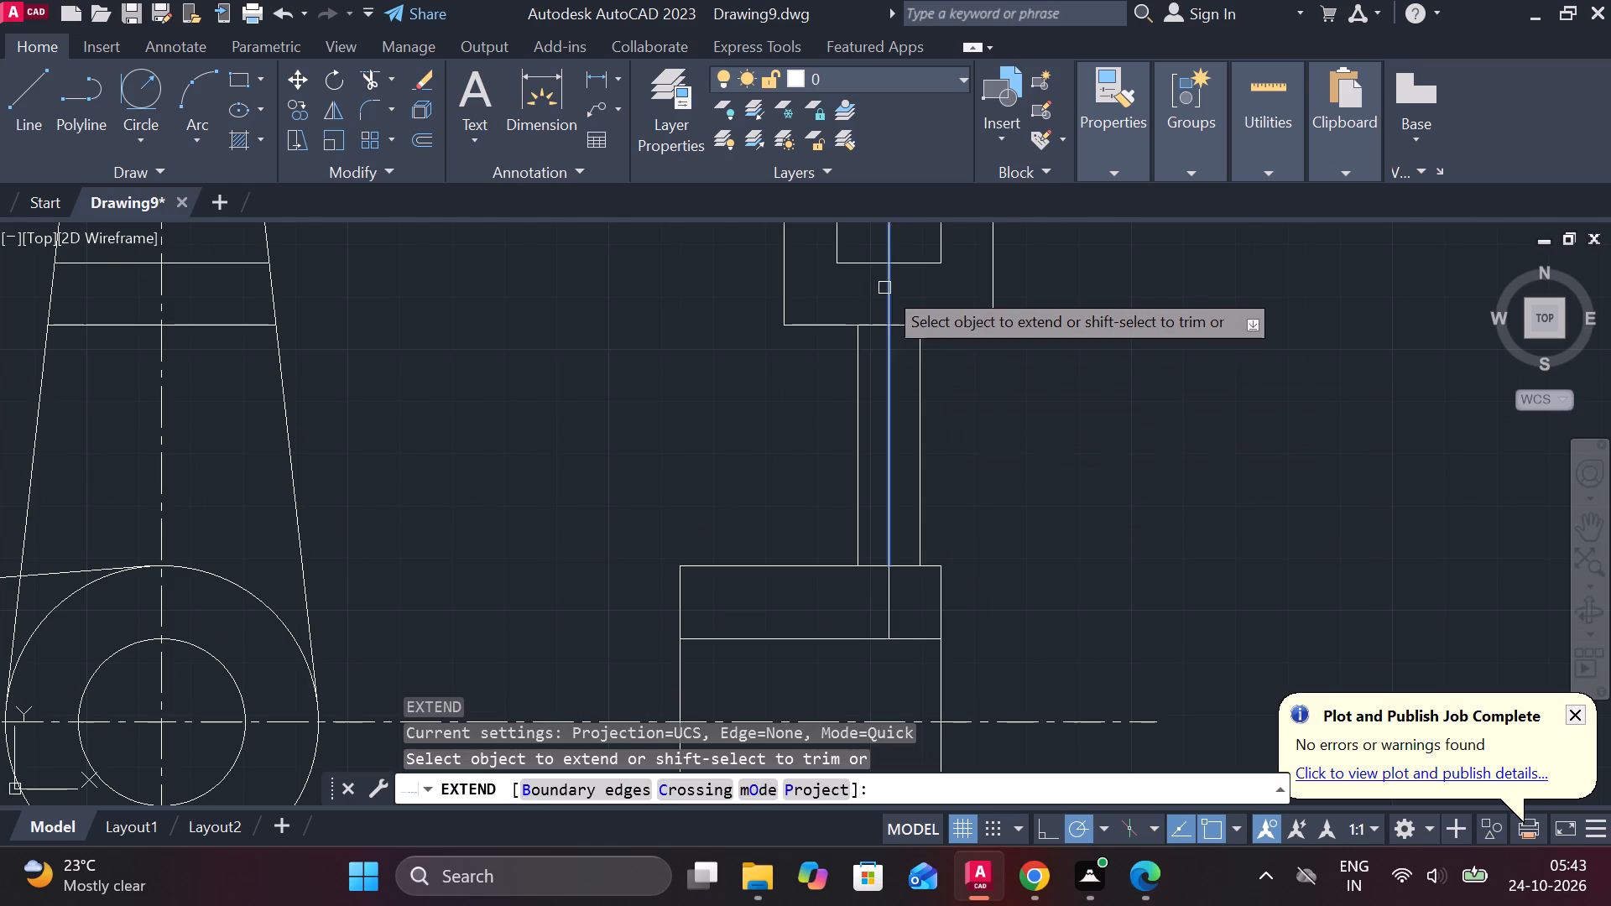
click(884, 288)
middle_drag(989, 527, 982, 460)
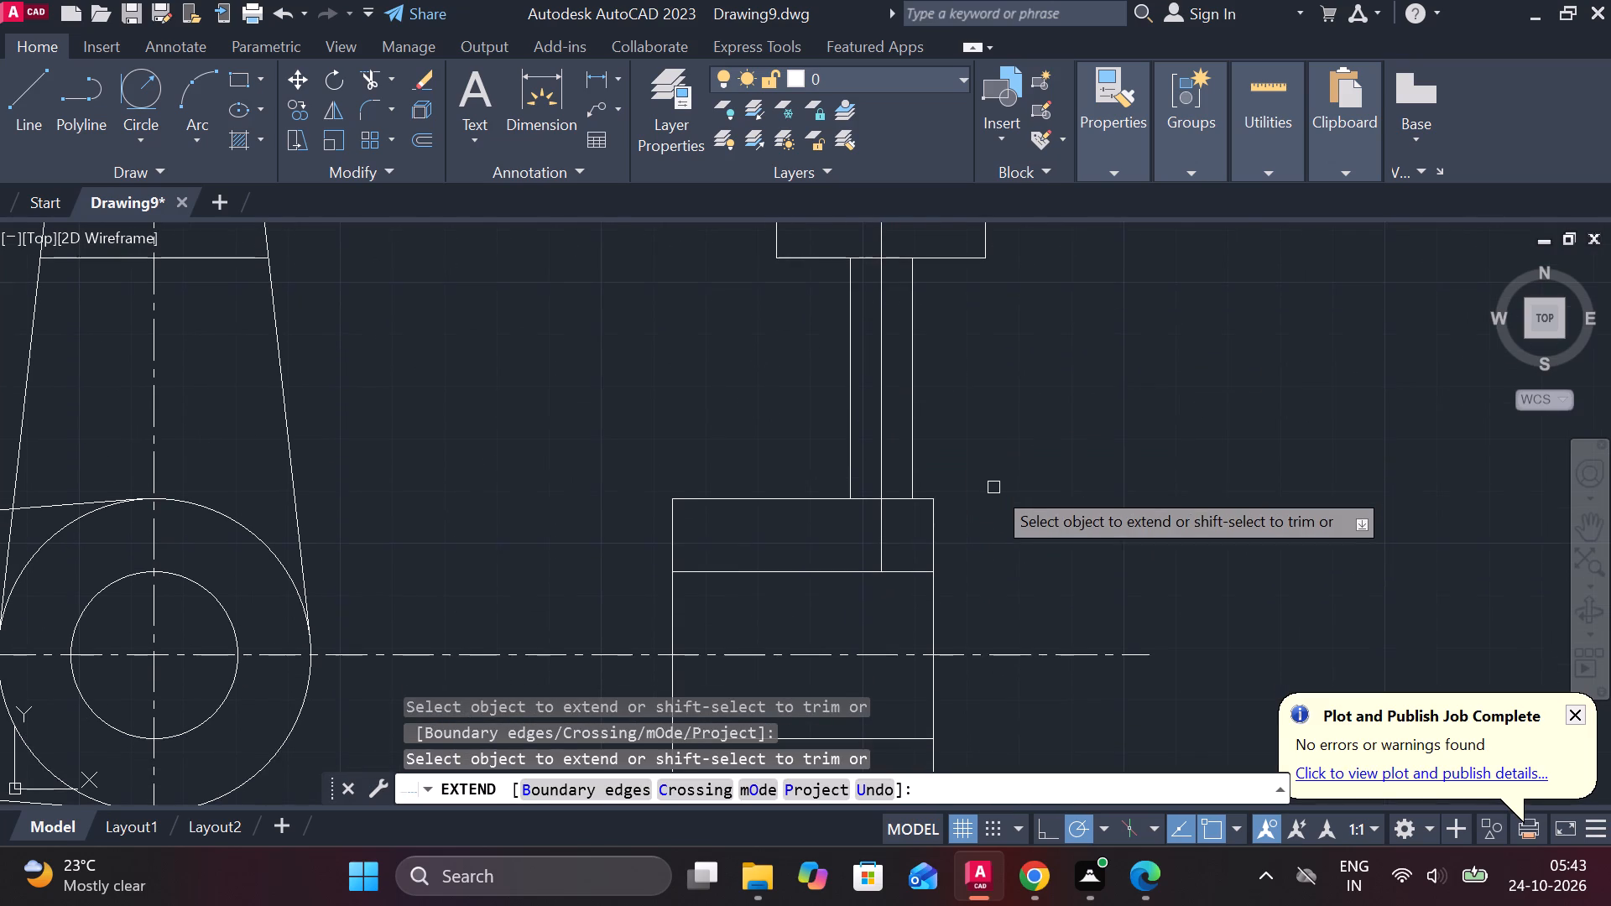
middle_drag(993, 487, 989, 395)
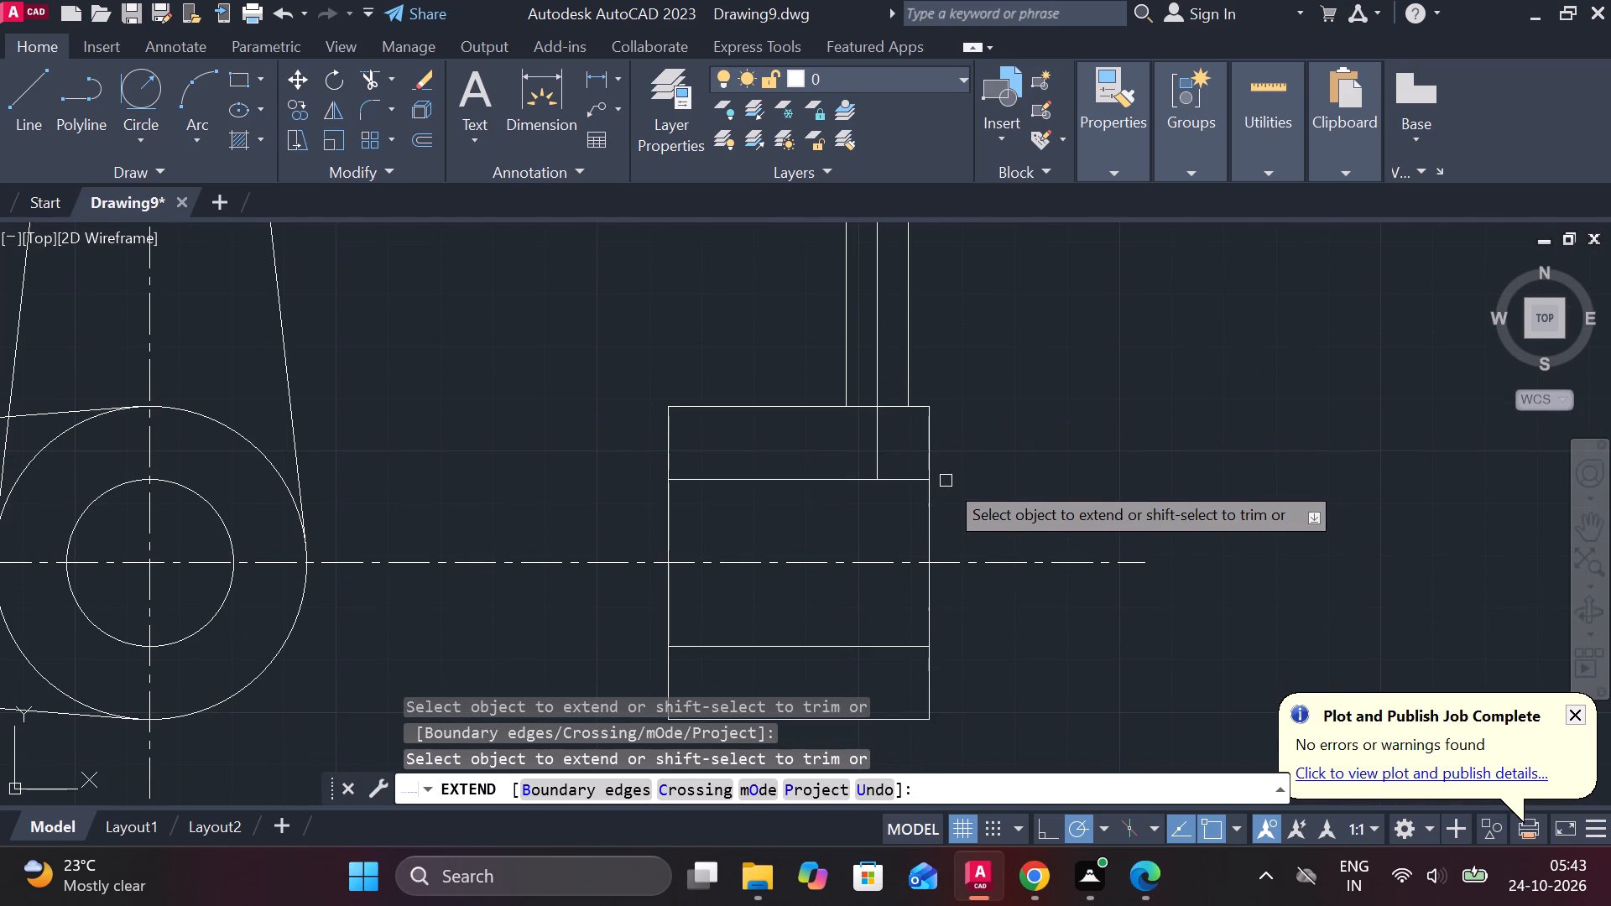
key(Escape)
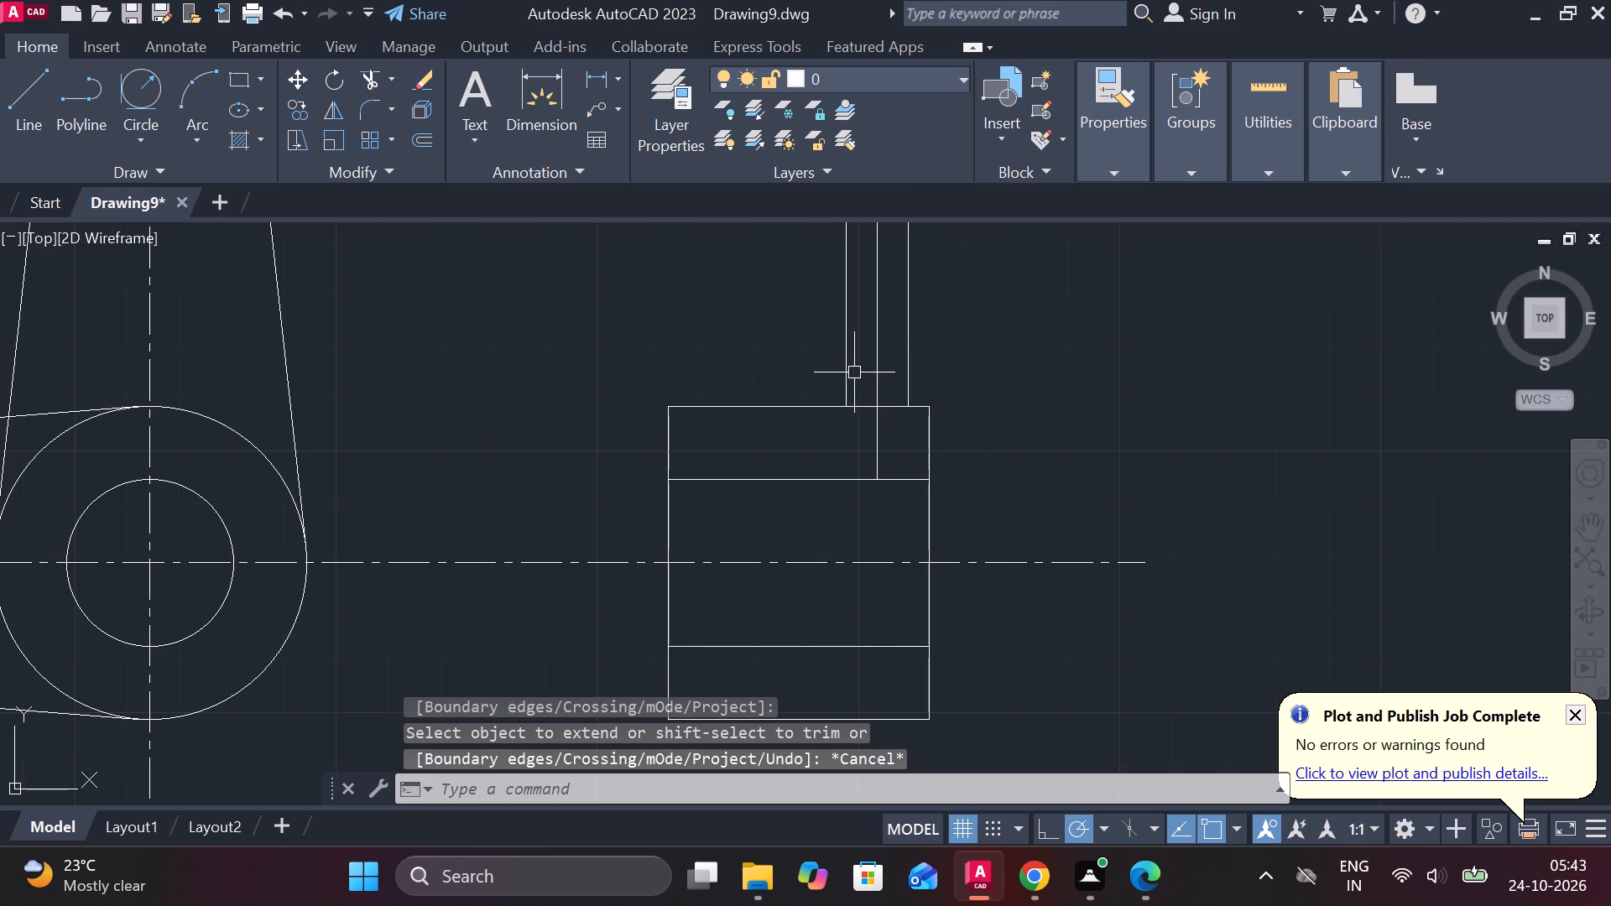
Lengthen both edge lines of the narrow web down into the lower block to an equal length of about 69.
click(847, 367)
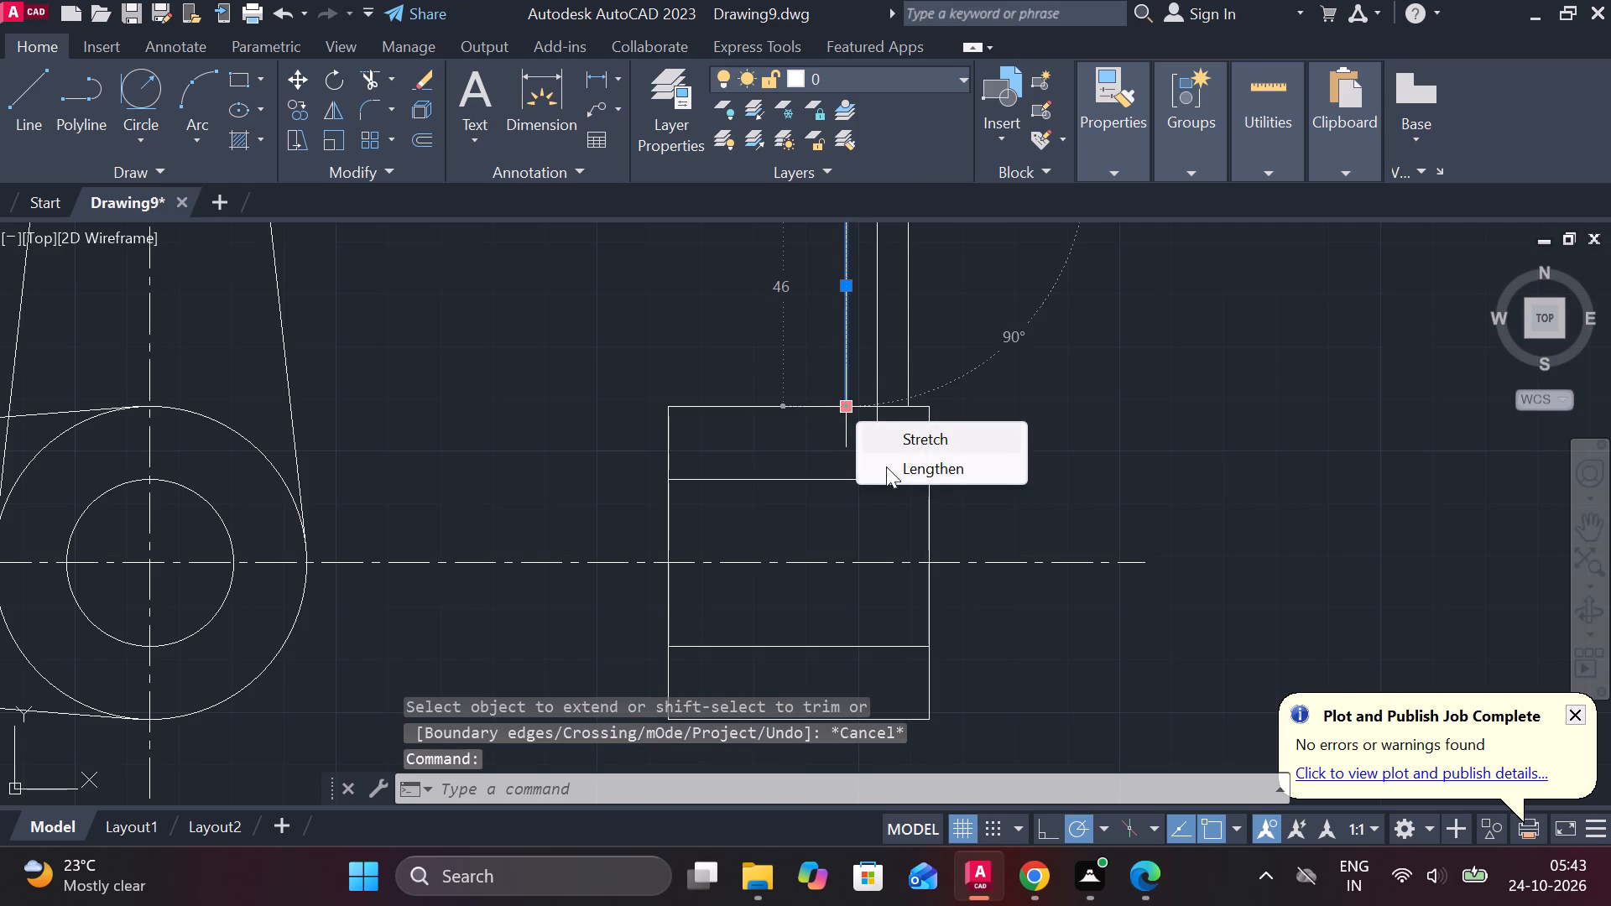
click(892, 471)
click(880, 528)
key(Escape)
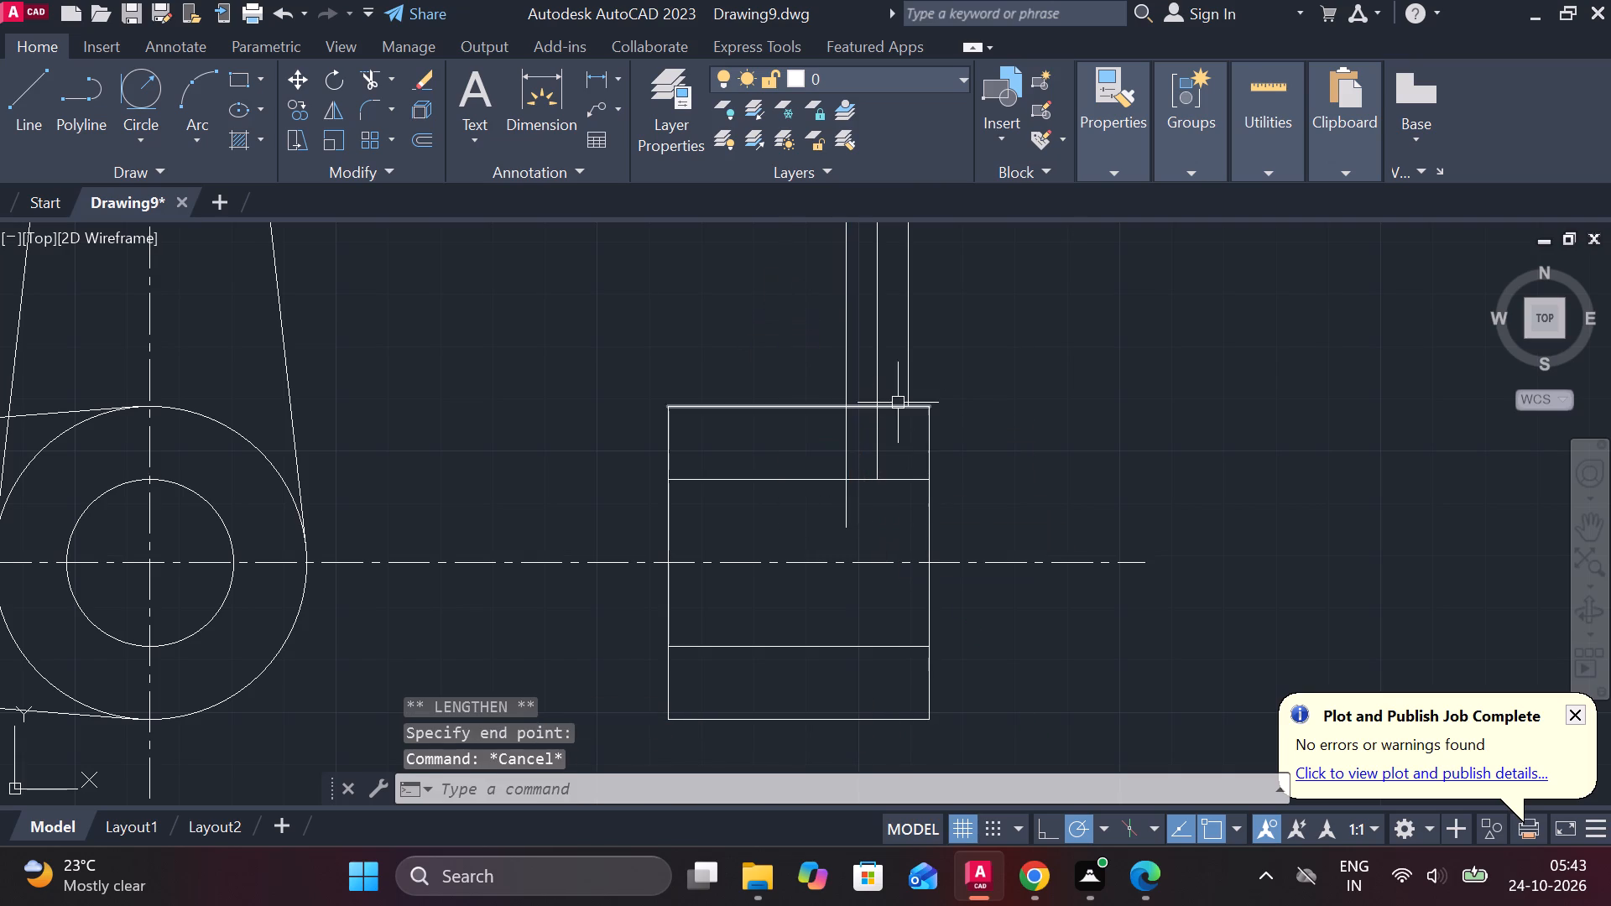
click(903, 393)
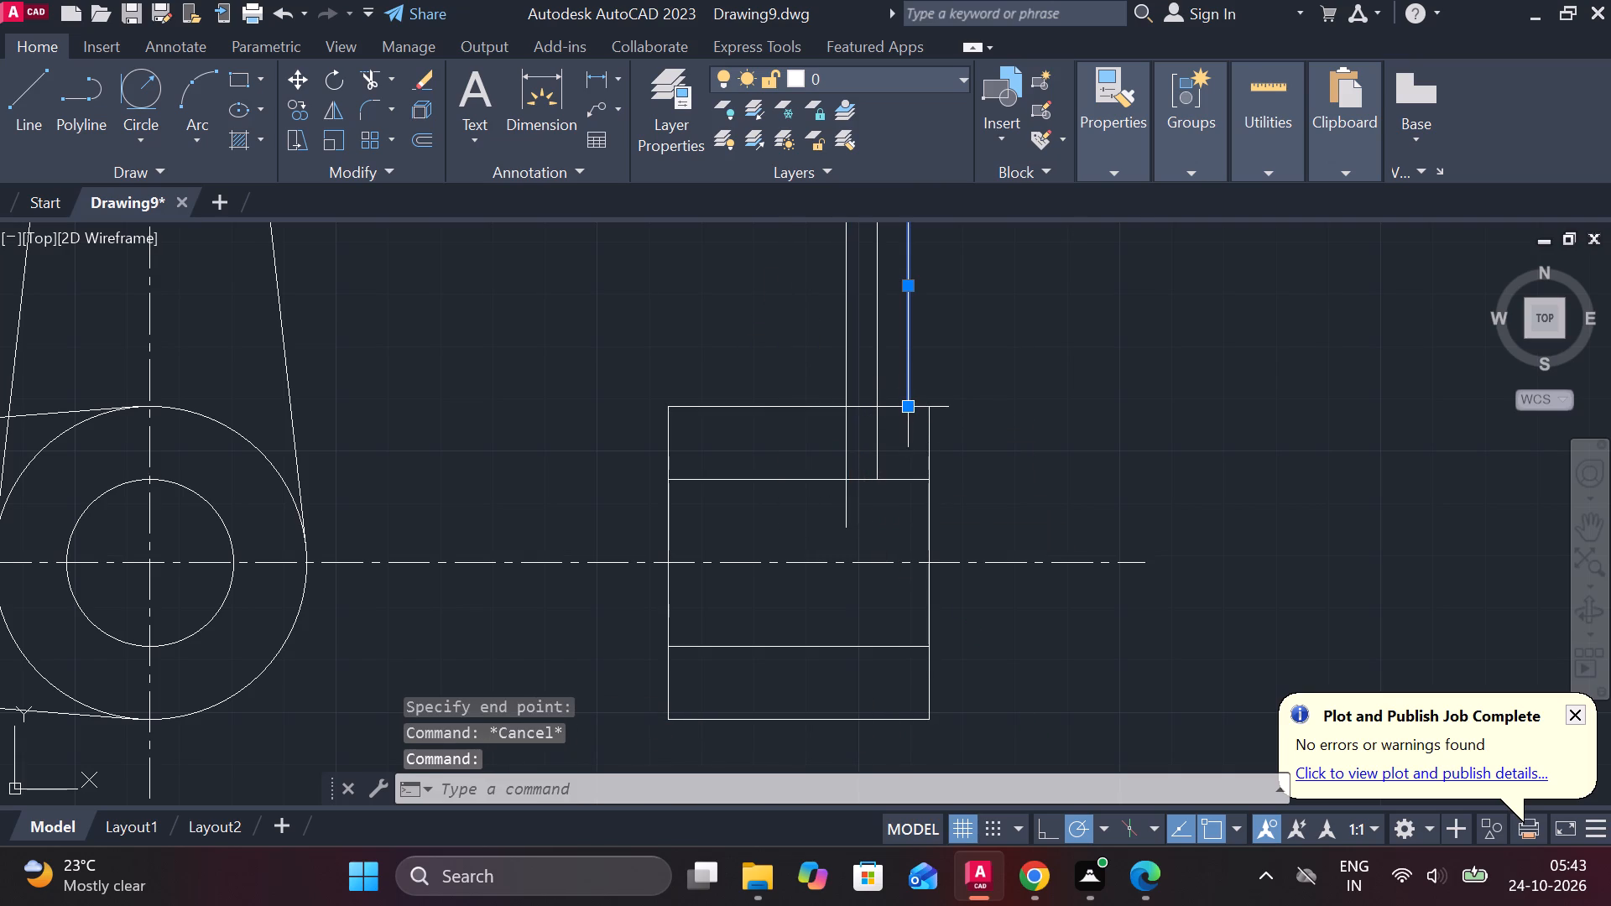
click(980, 471)
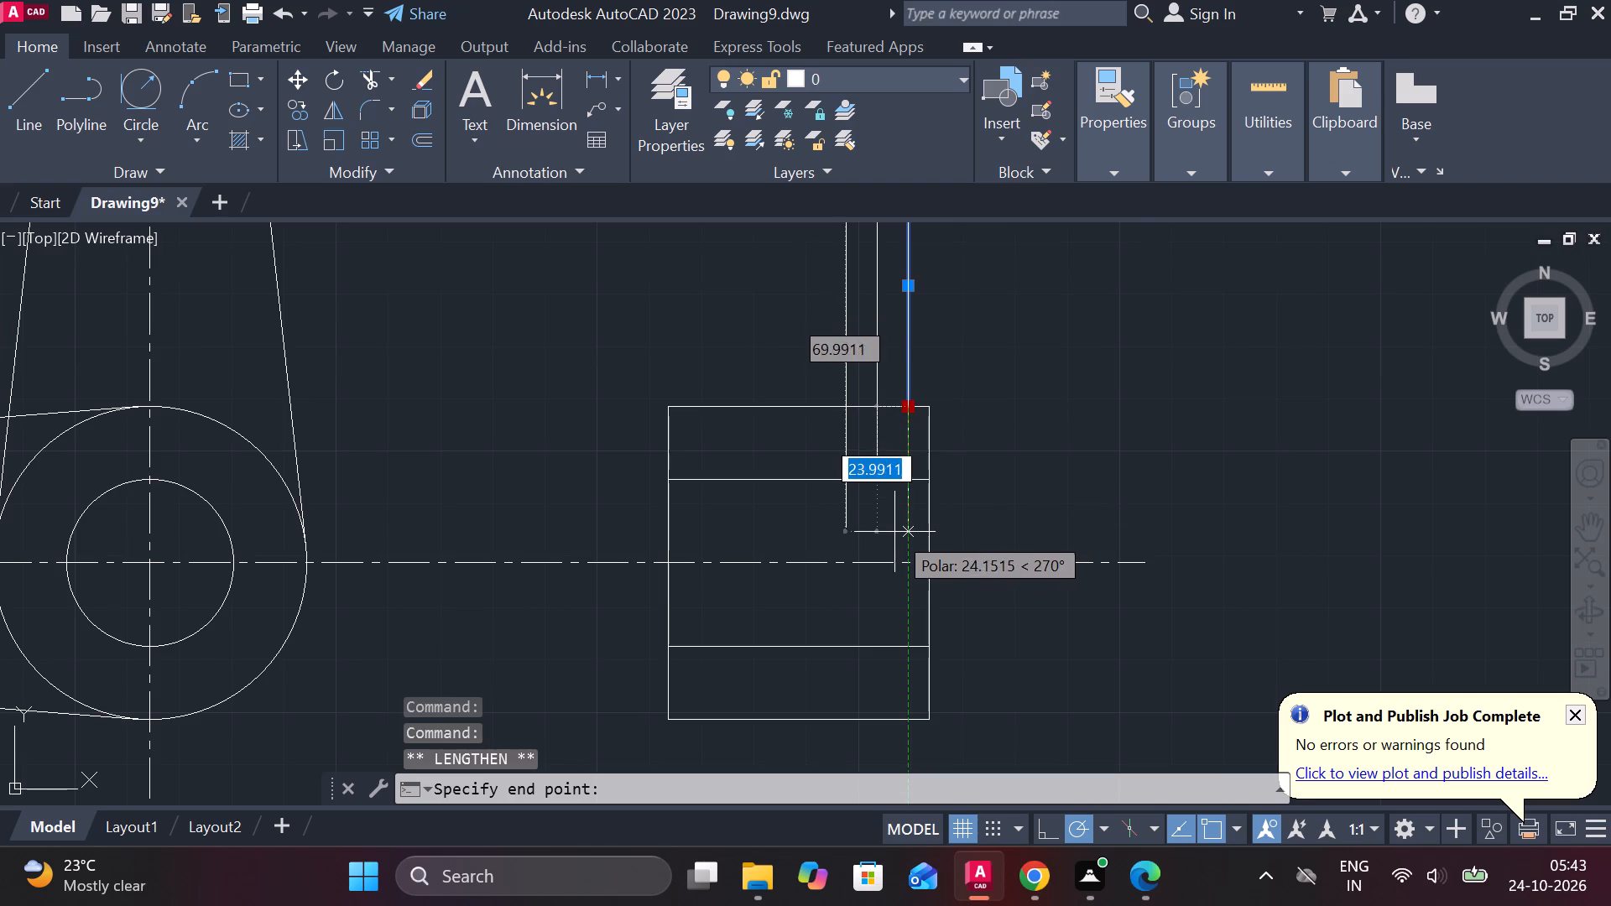
click(895, 518)
key(Escape)
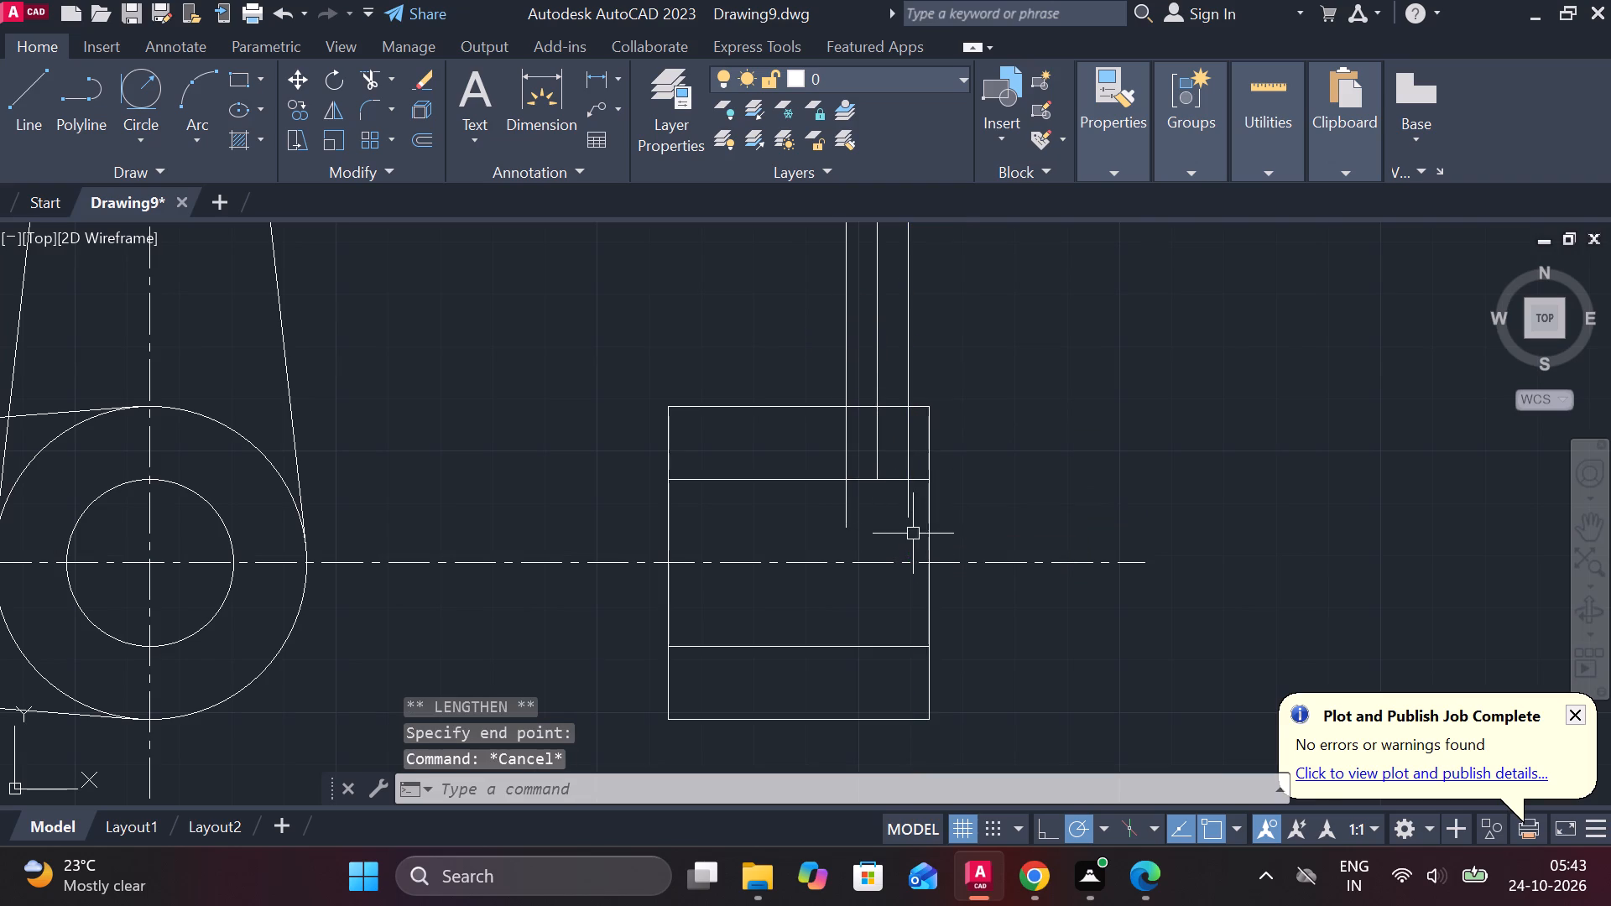
scroll(905, 525, up, 2)
click(911, 506)
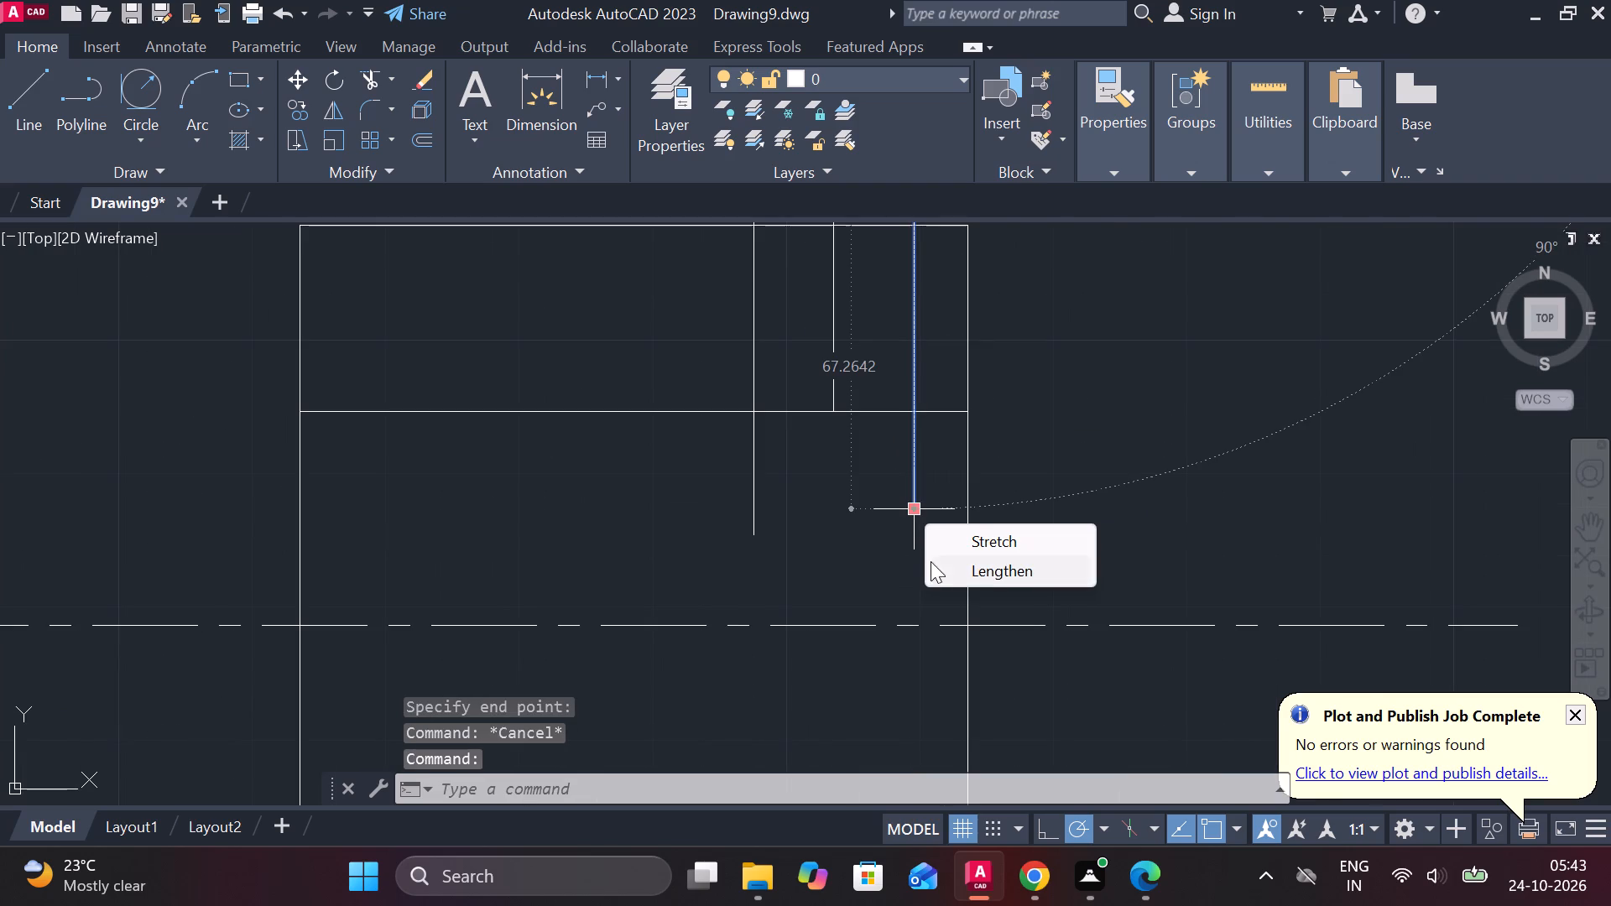
click(951, 581)
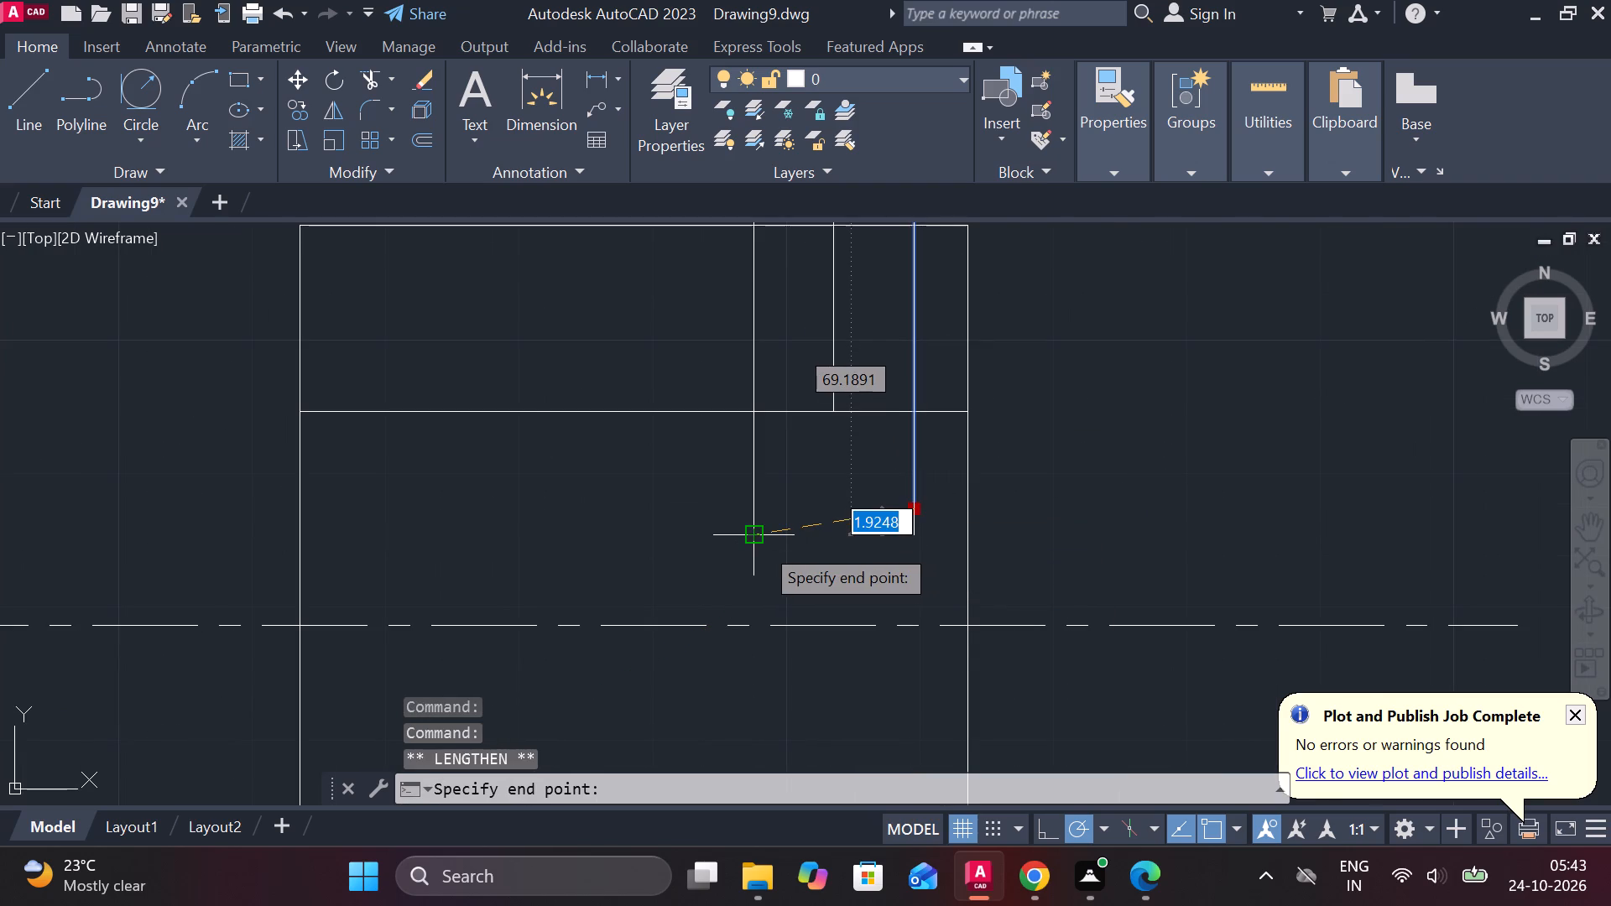
click(749, 535)
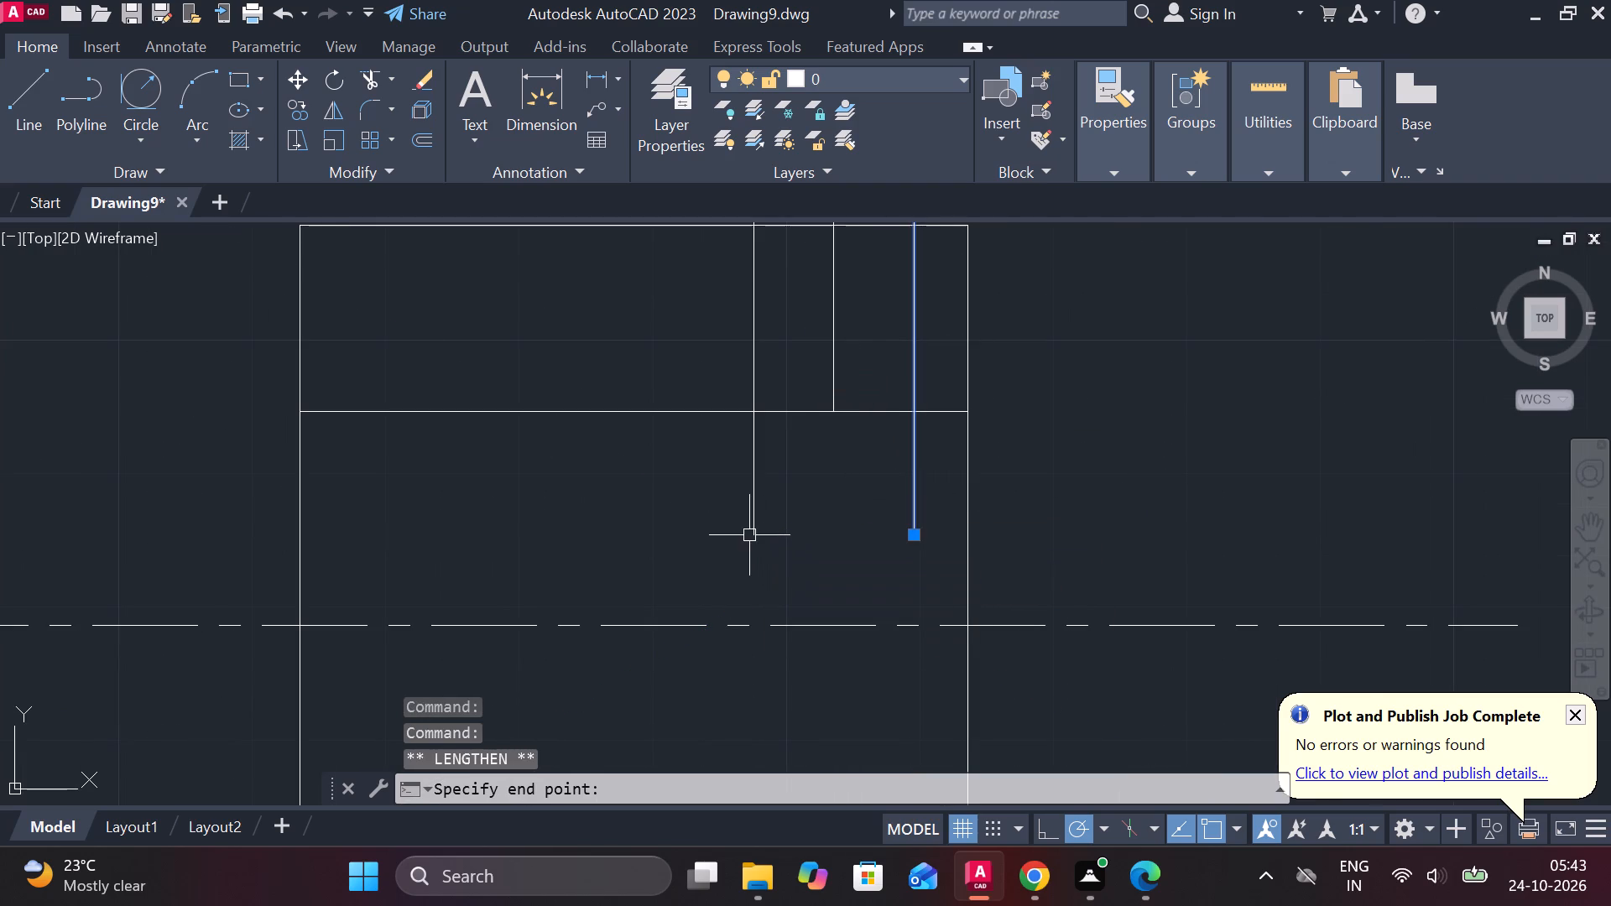
key(Escape)
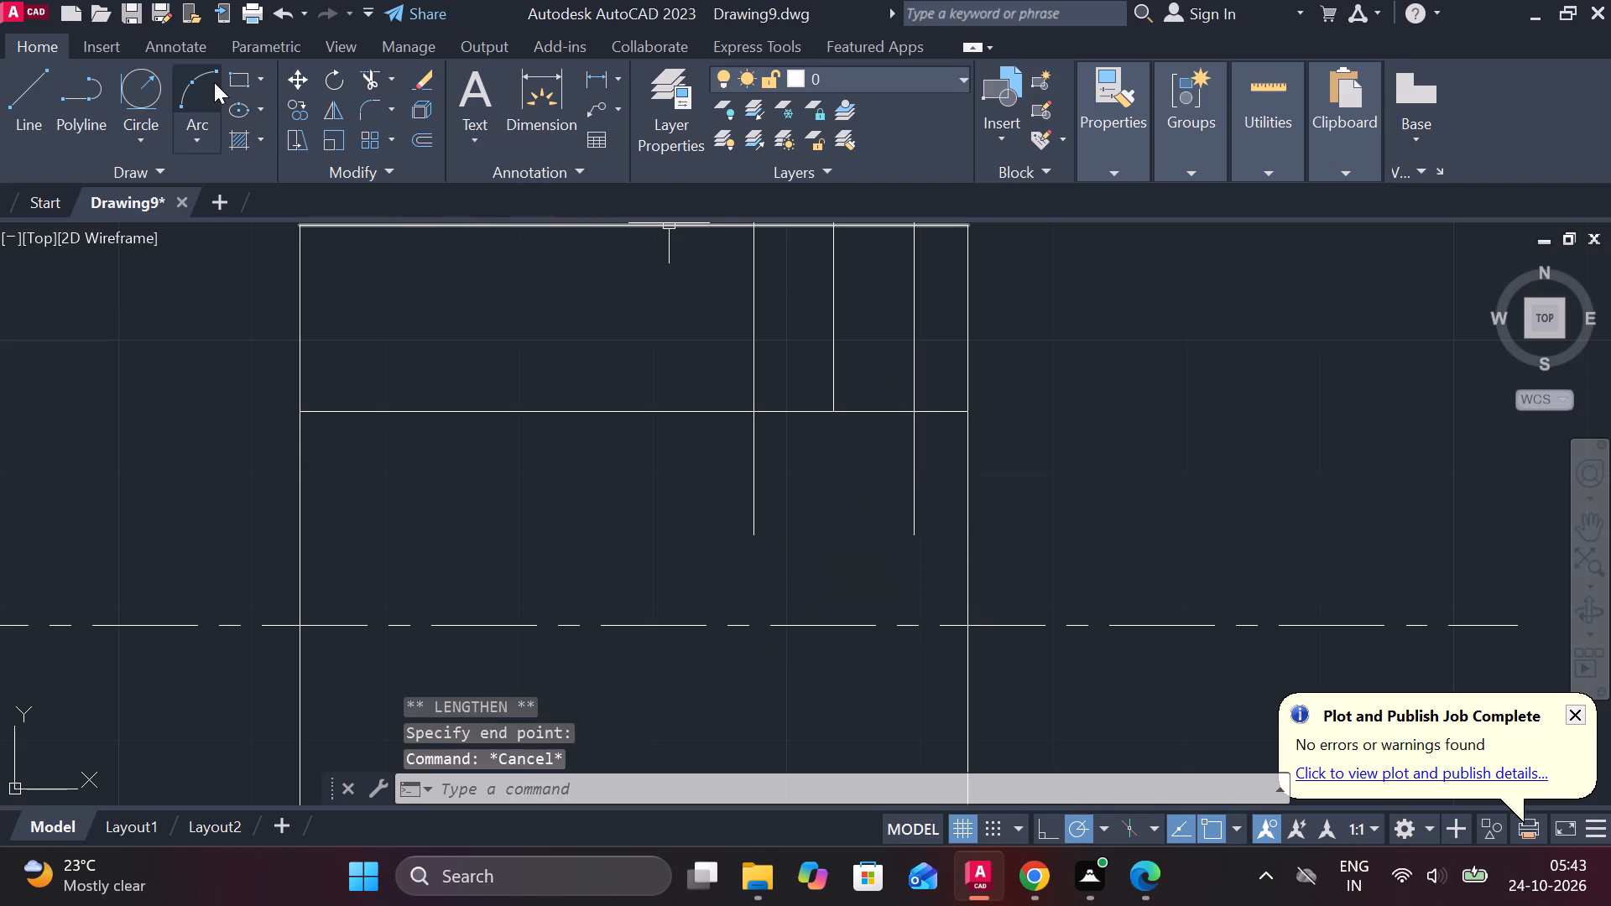
Draw a small three-point arc curving outward from the lower end of the web edge line nearer the front view.
click(214, 82)
click(753, 529)
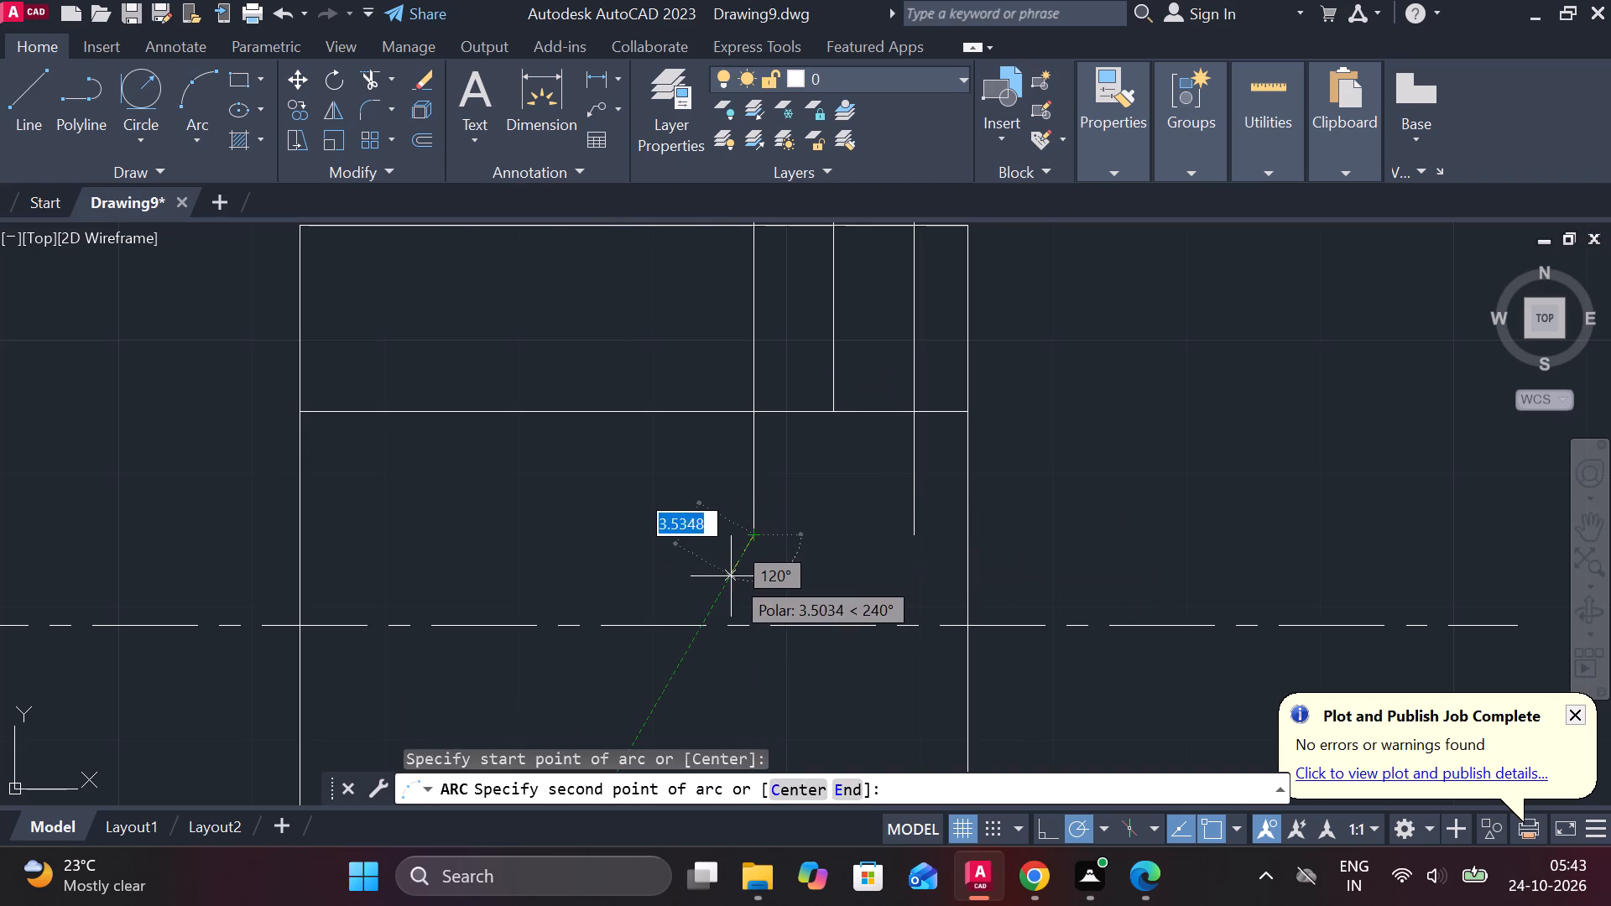
click(729, 576)
click(712, 581)
key(Escape)
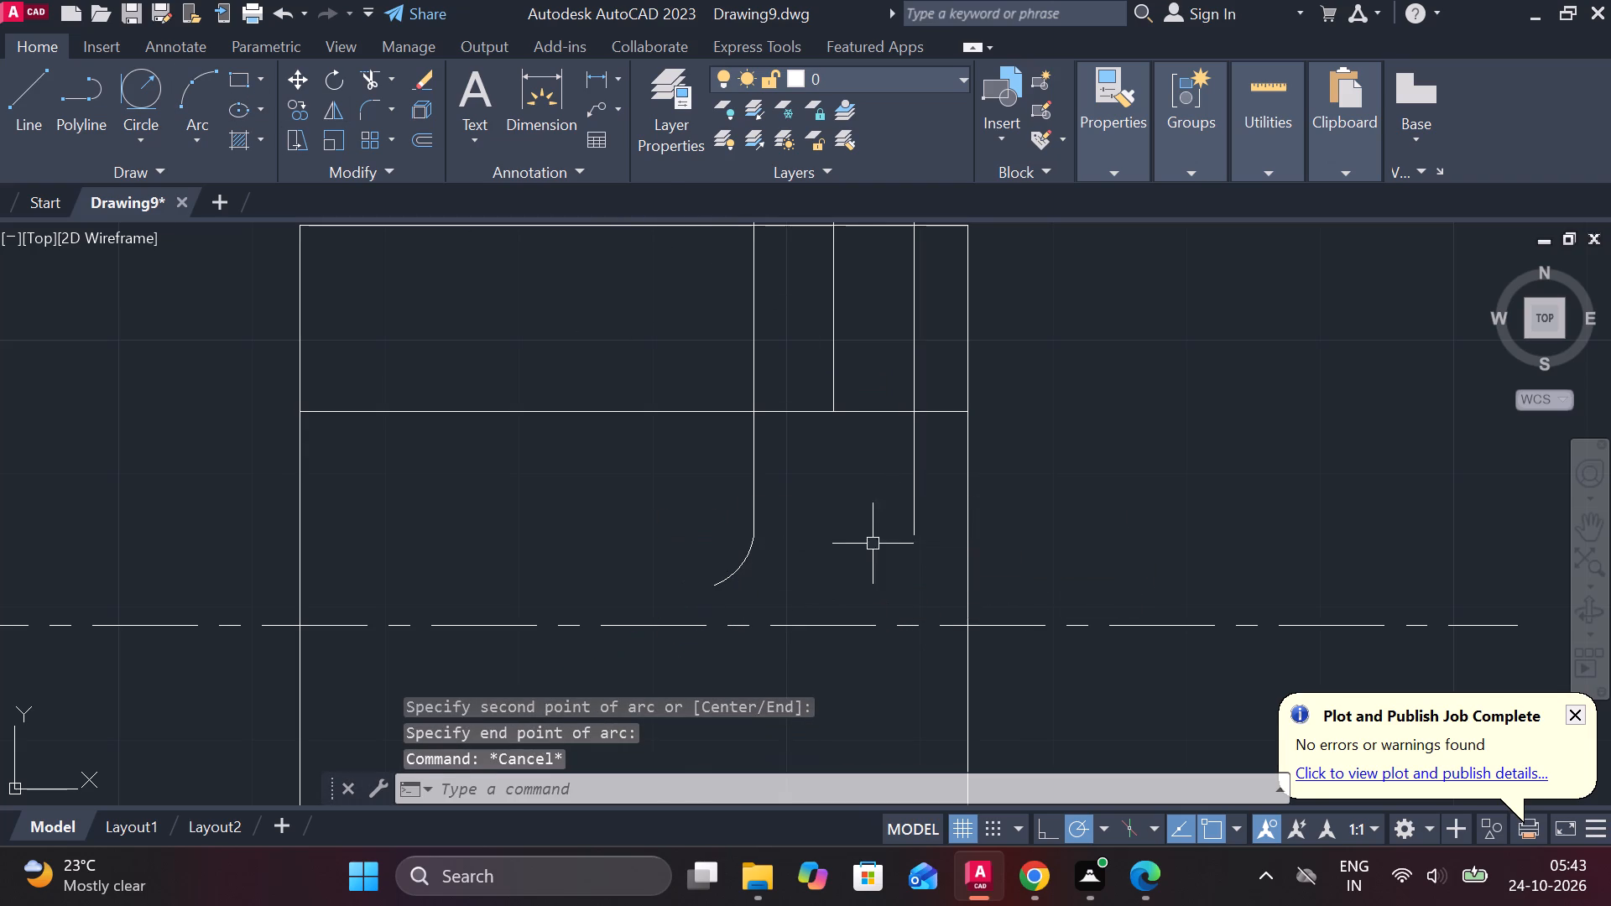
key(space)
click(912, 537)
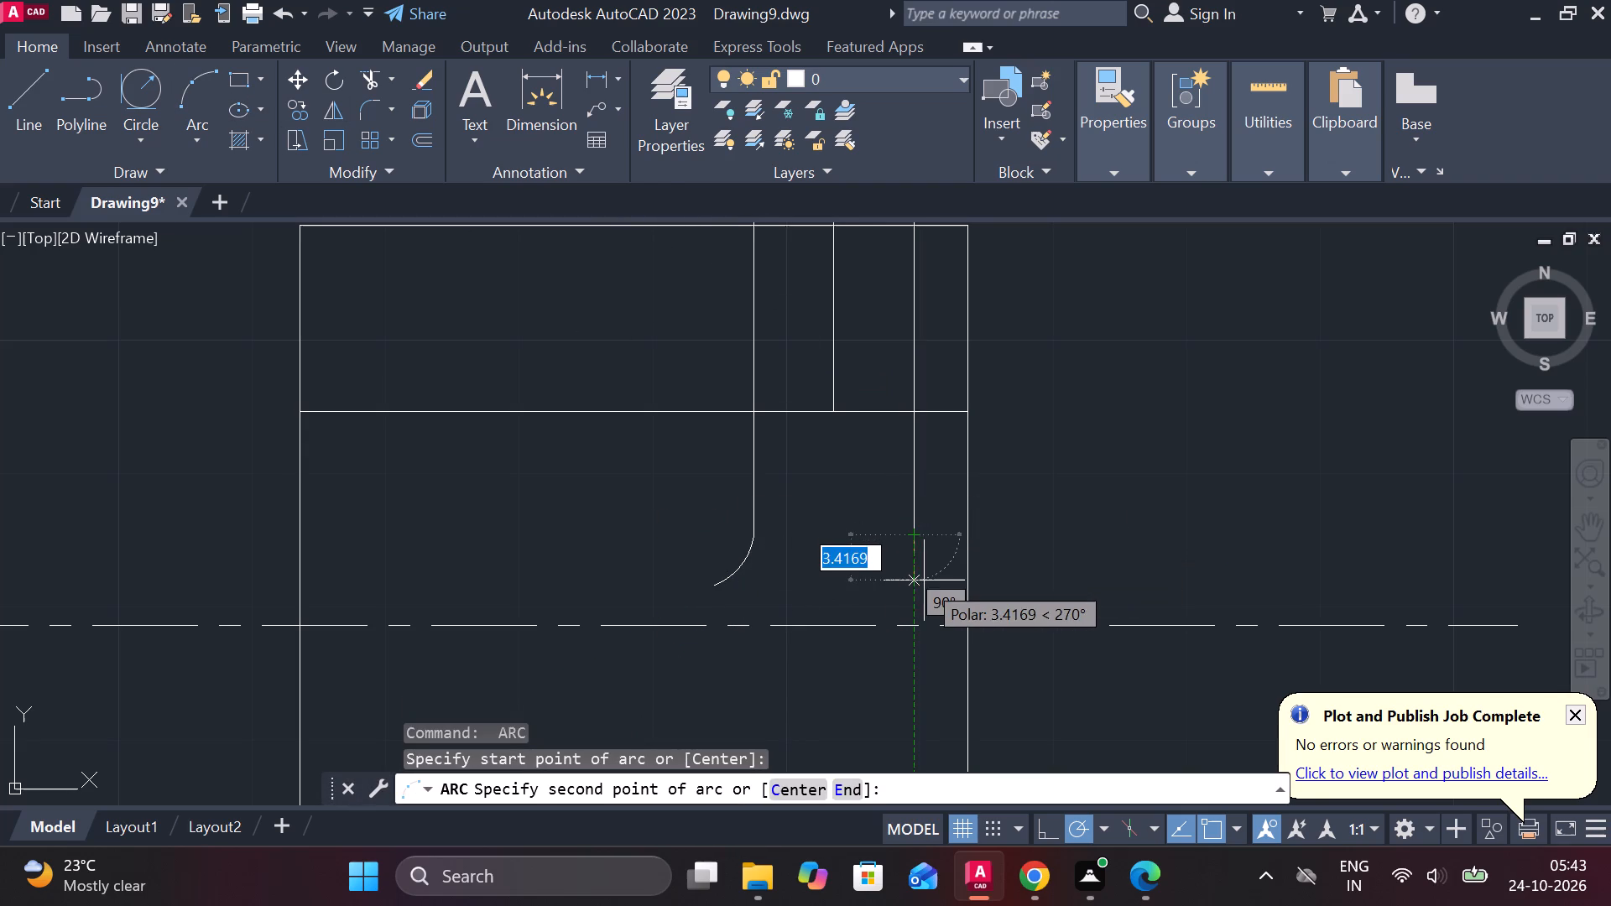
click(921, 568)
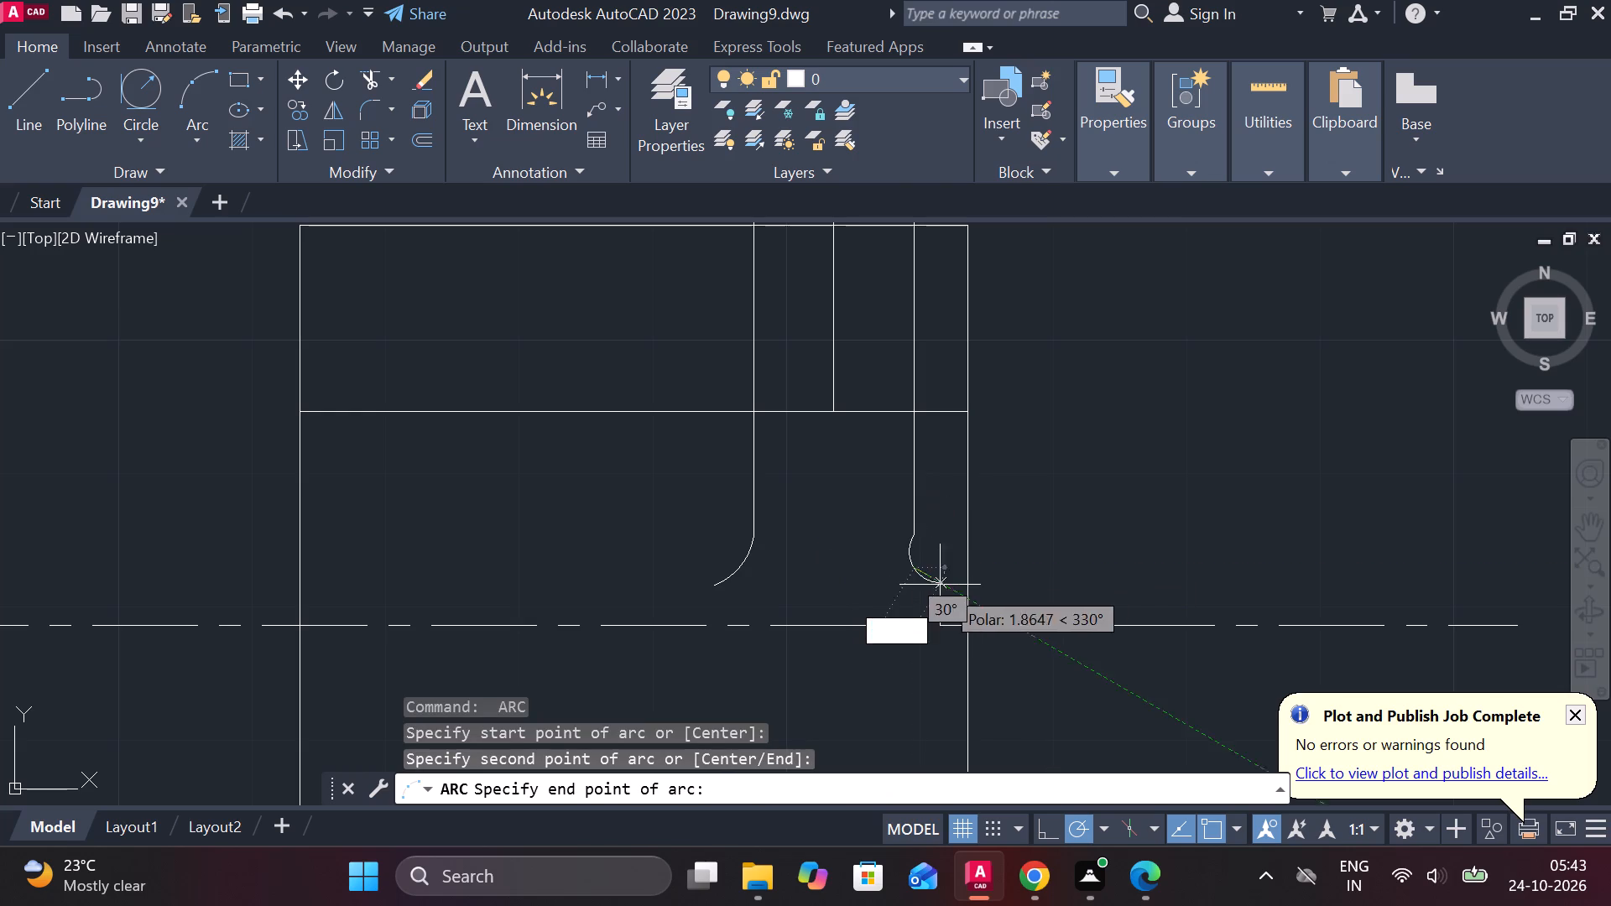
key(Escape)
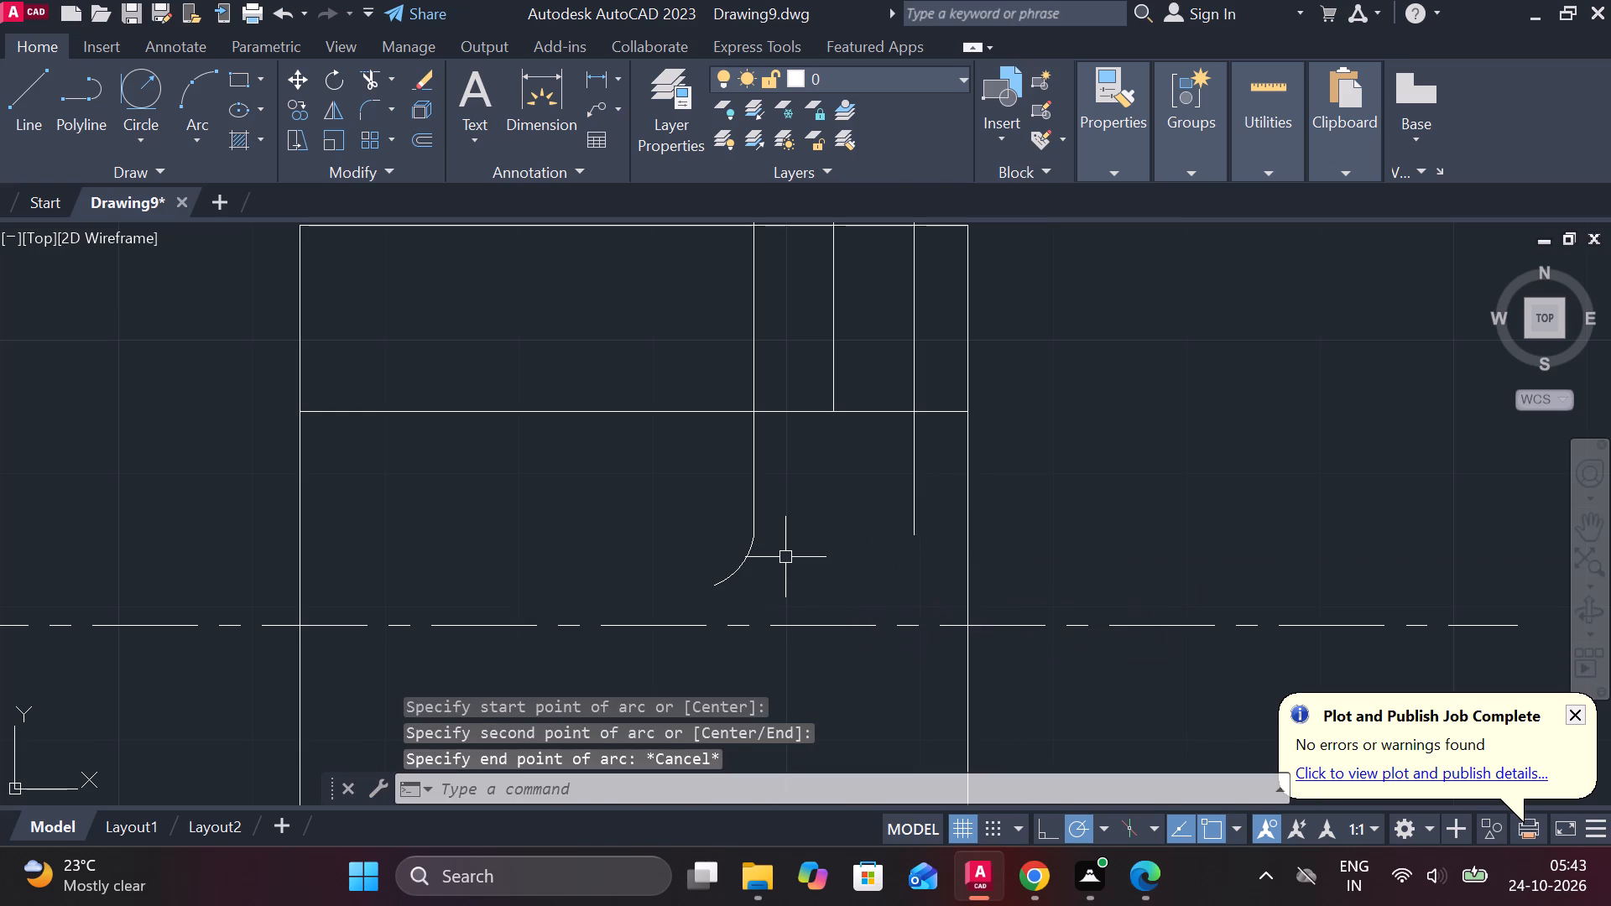
Mirror the small arc about the web's vertical centre axis to the other edge line, keeping the source arc.
click(753, 557)
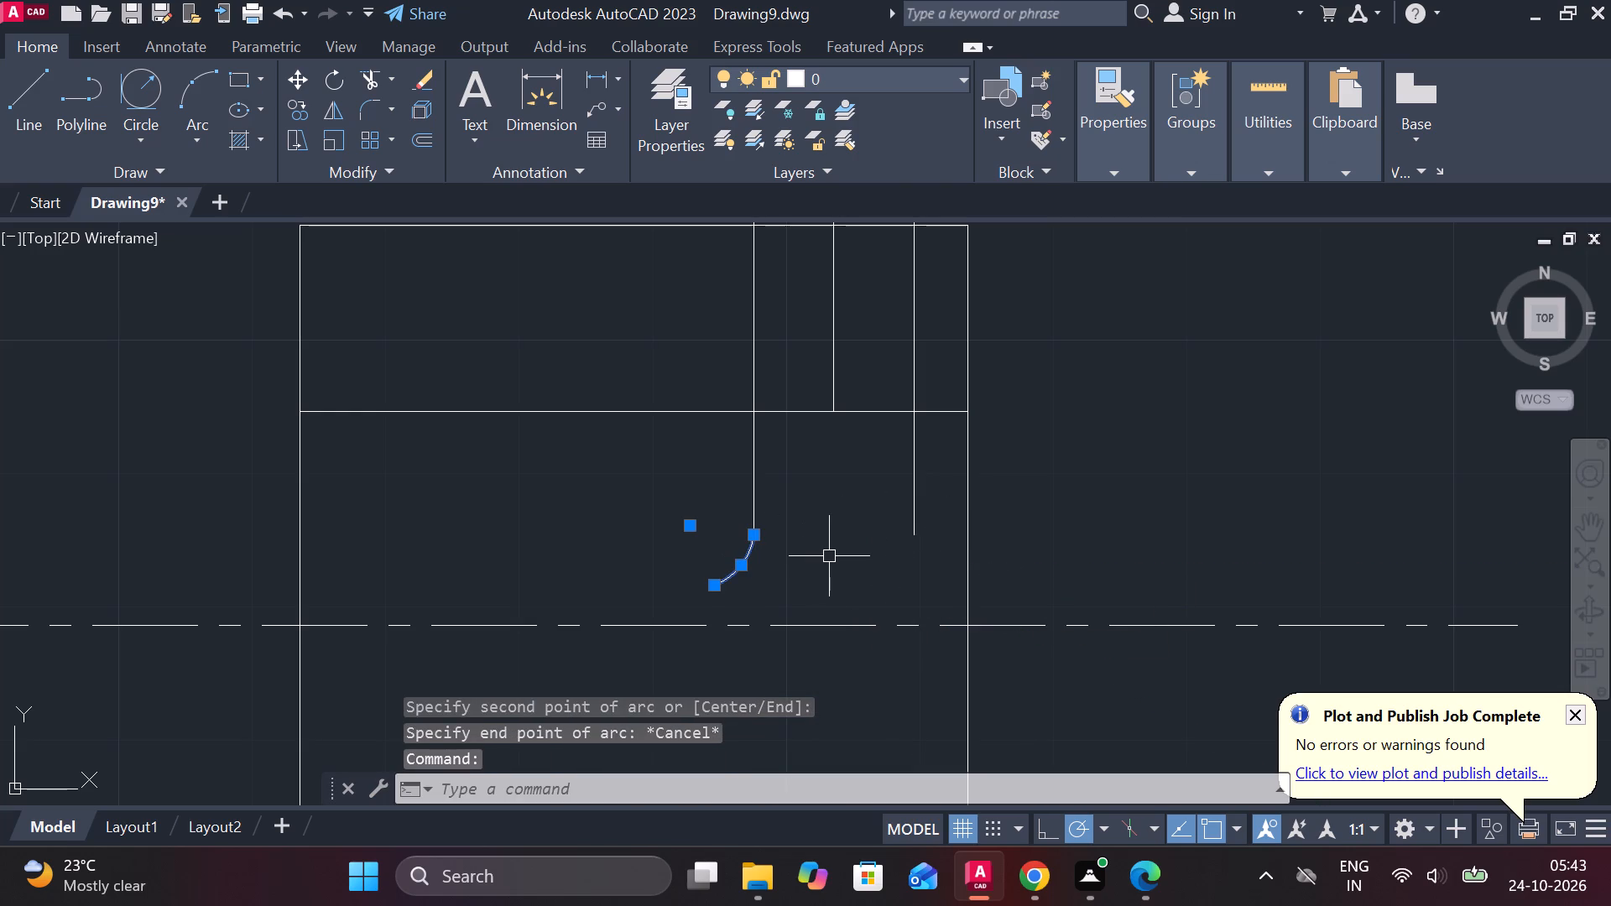
text(MI)
key(Return)
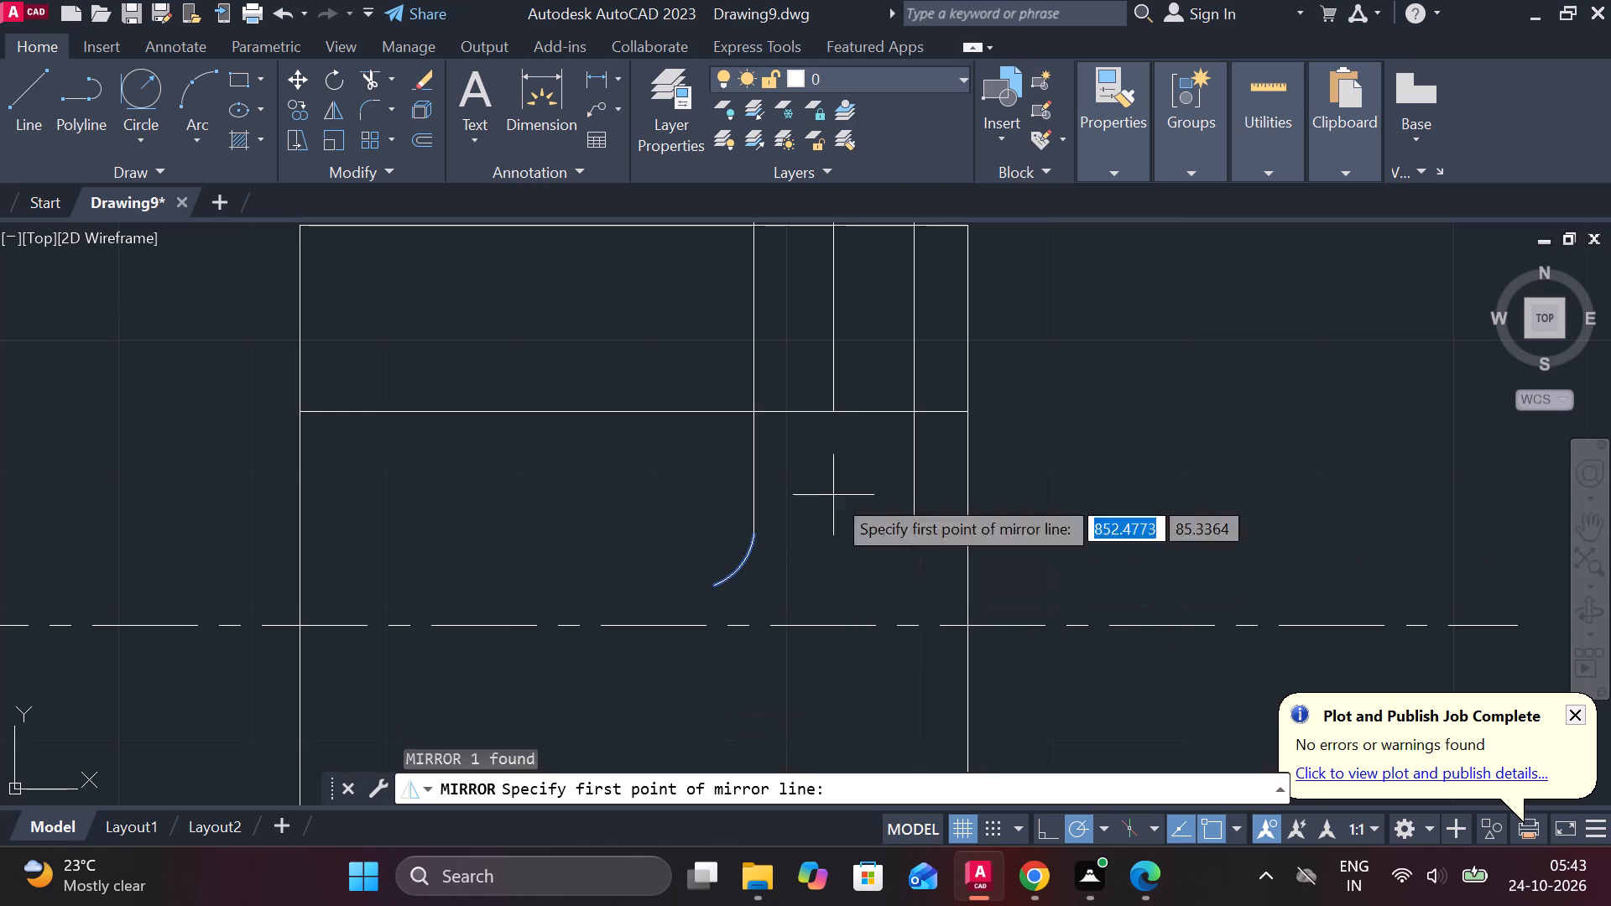
click(831, 418)
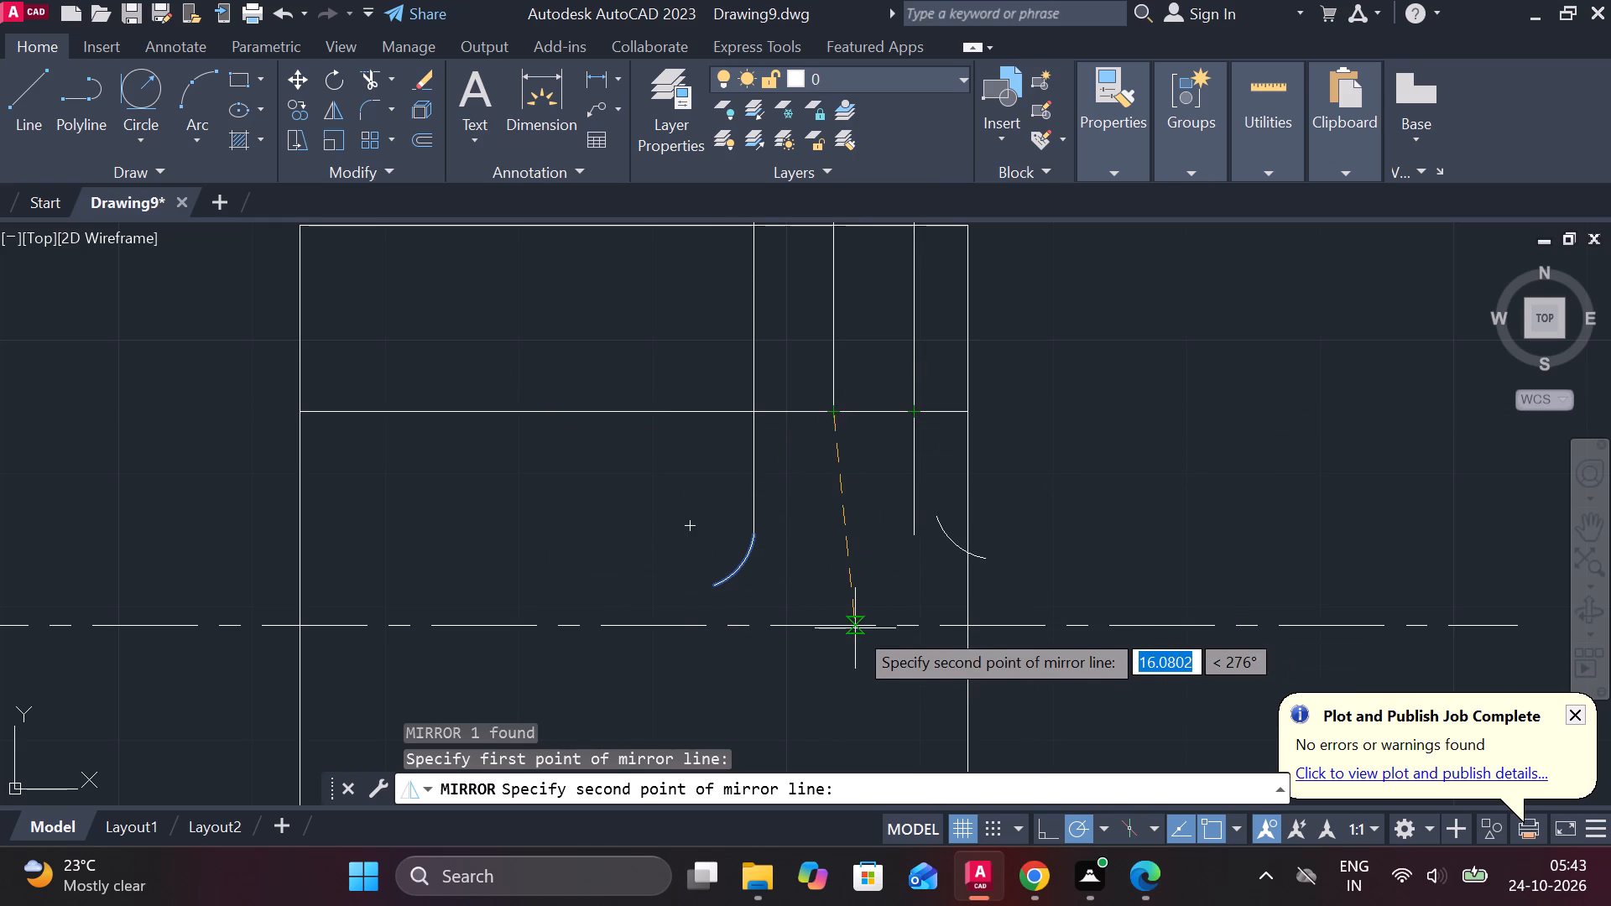
click(830, 631)
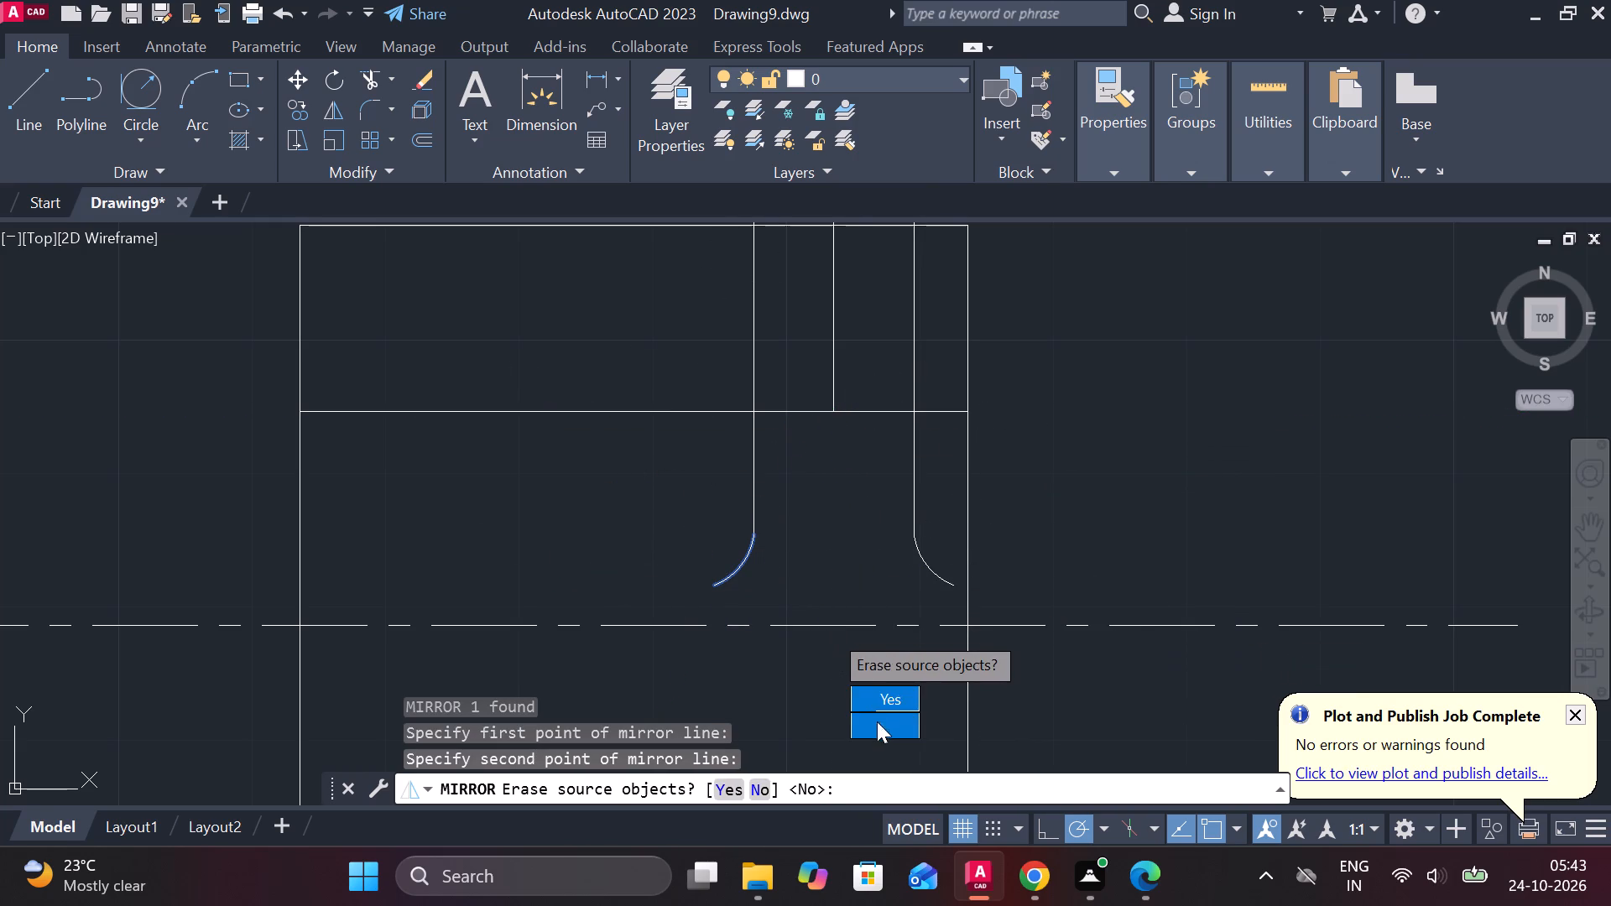
drag(887, 732, 830, 631)
Join the web's middle vertical line with its short segment inside the lower block.
scroll(1051, 523, down, 2)
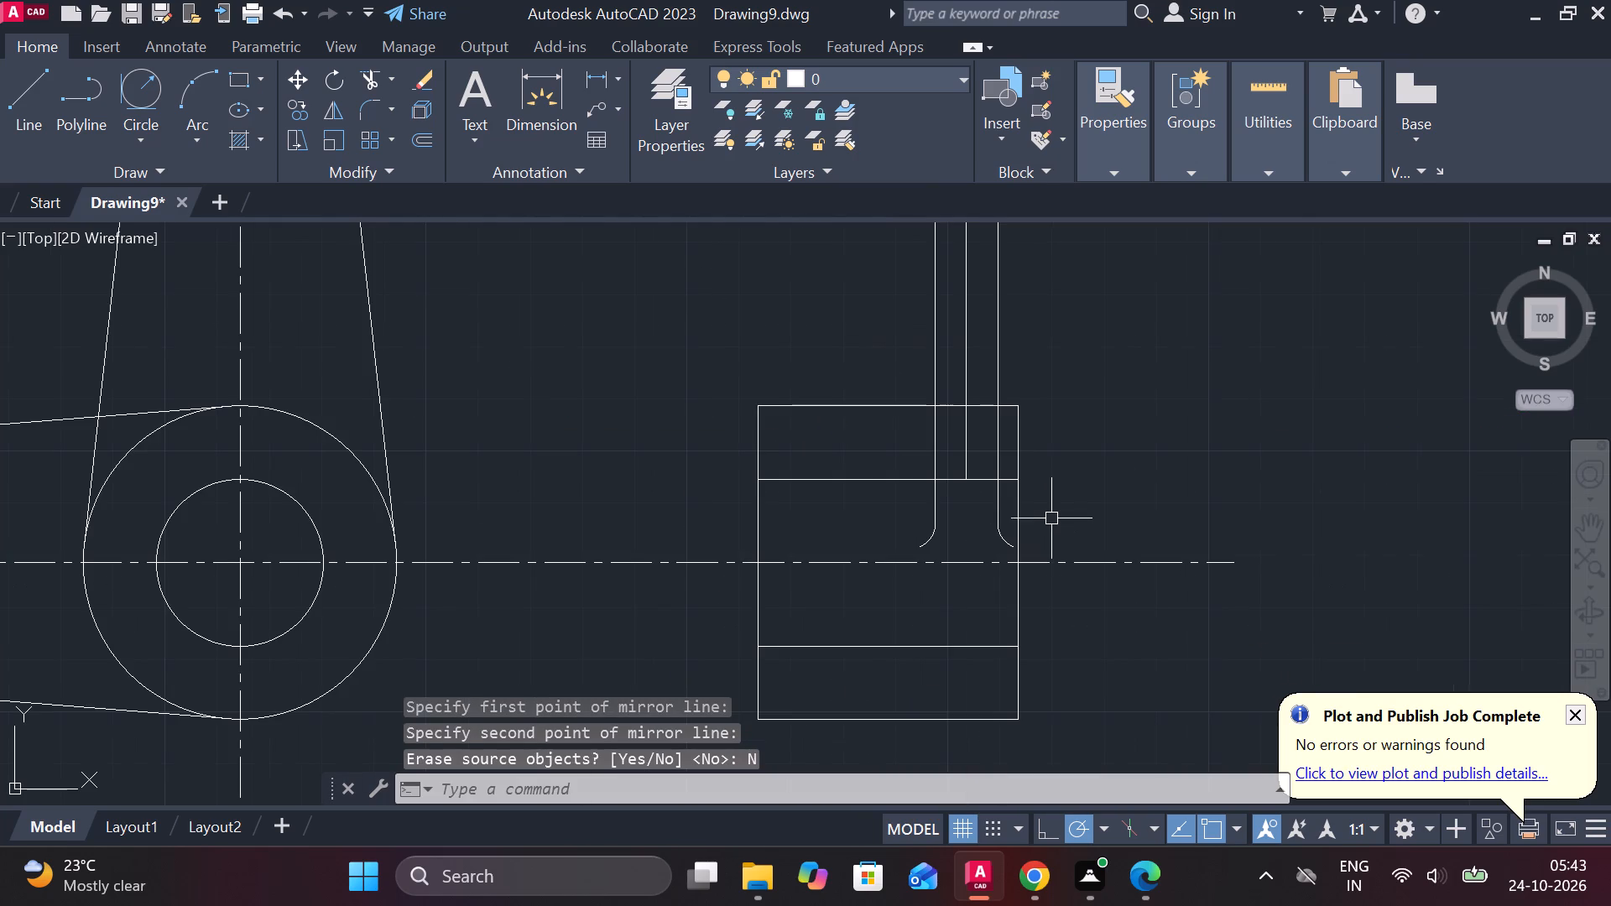
click(969, 326)
click(966, 457)
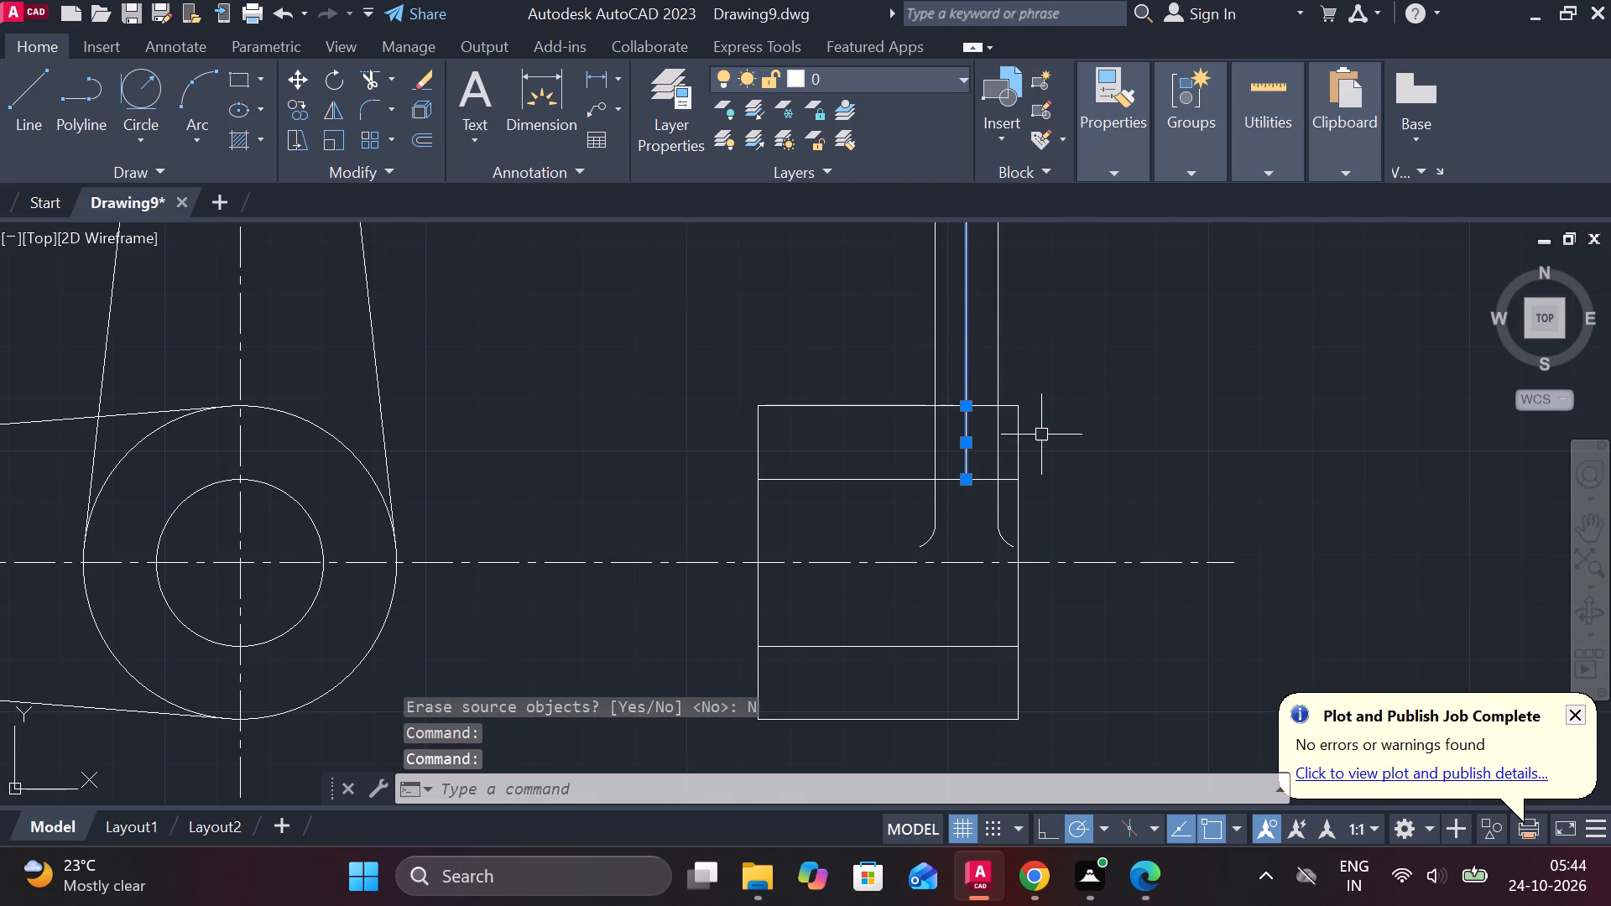
key(j)
key(Return)
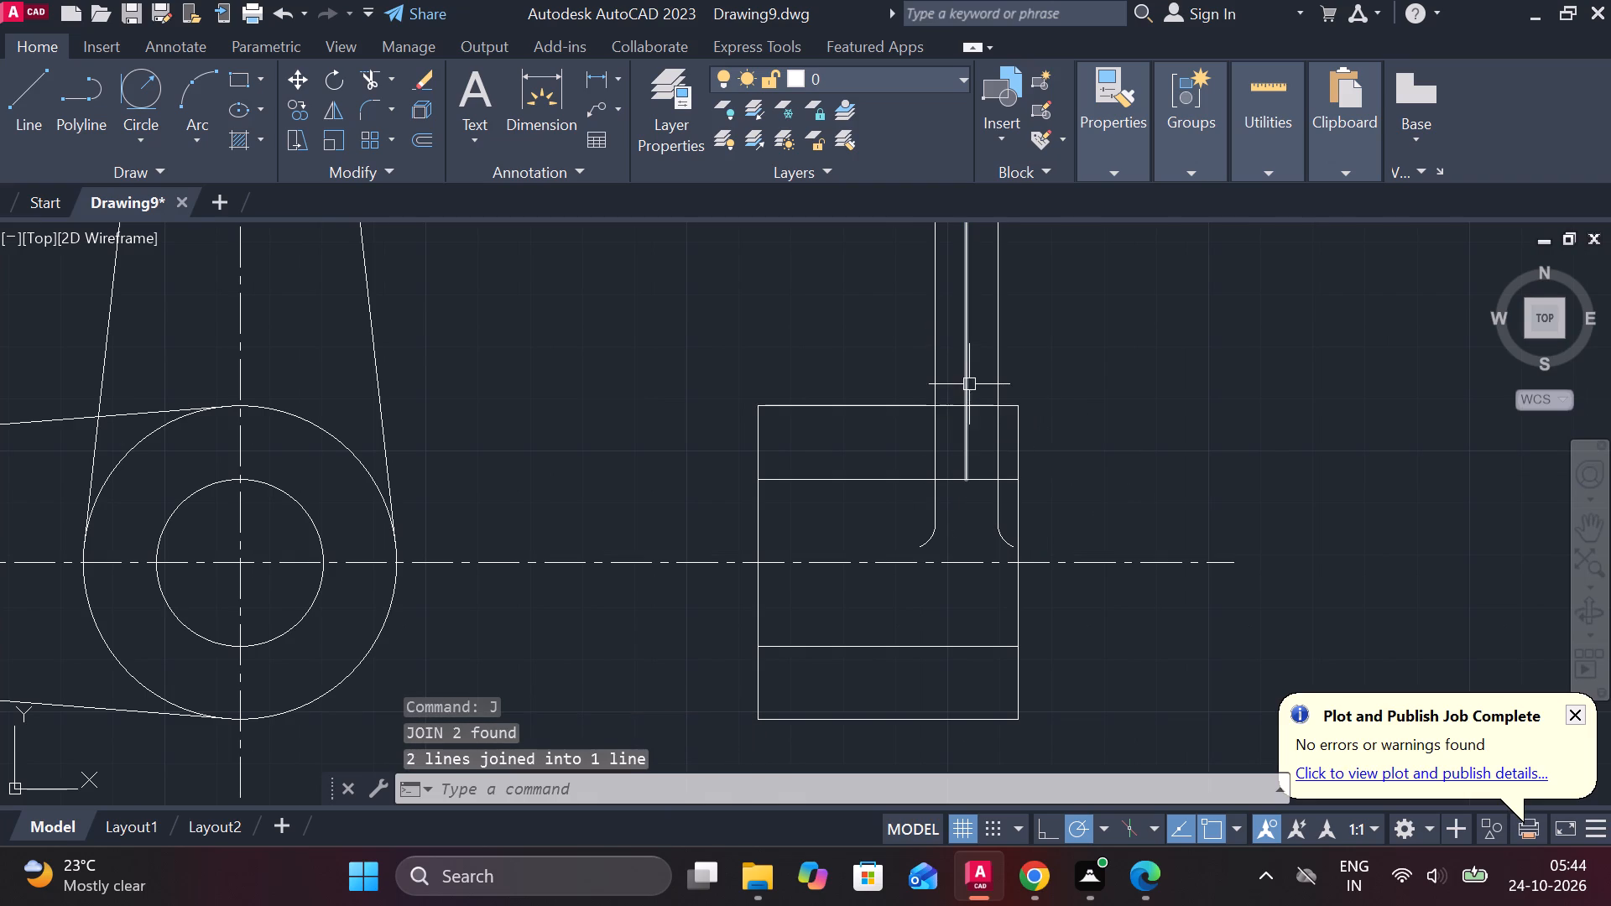
Set the linetype of the joined middle vertical line through the fork and web to CENTER.
click(969, 382)
scroll(1066, 374, down, 1)
middle_drag(1117, 377, 1093, 560)
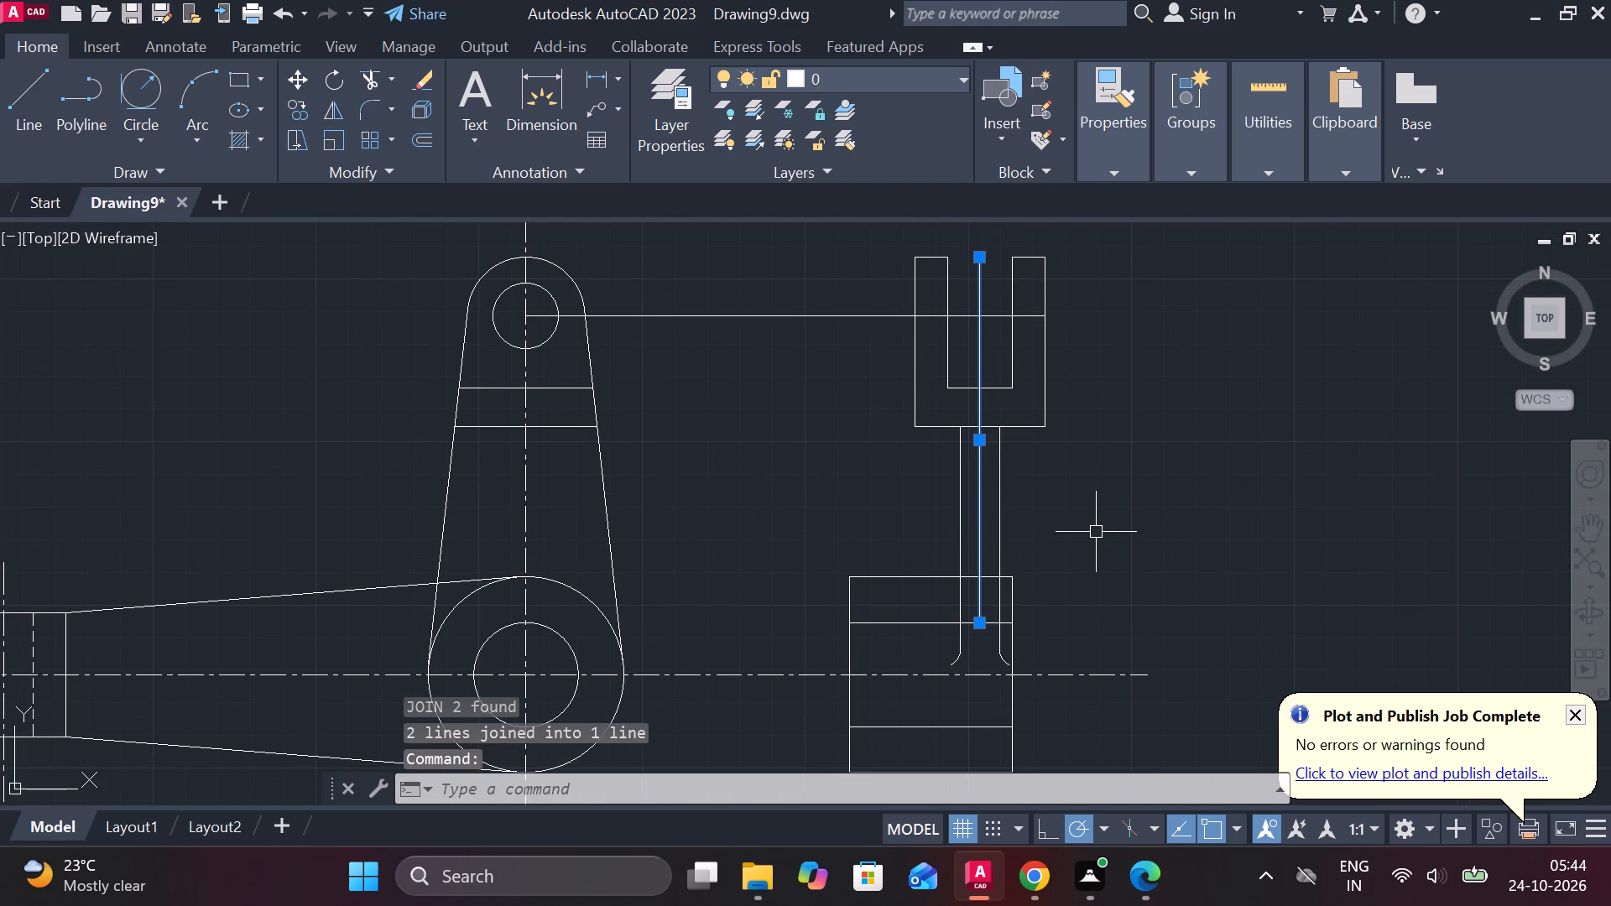
click(1137, 177)
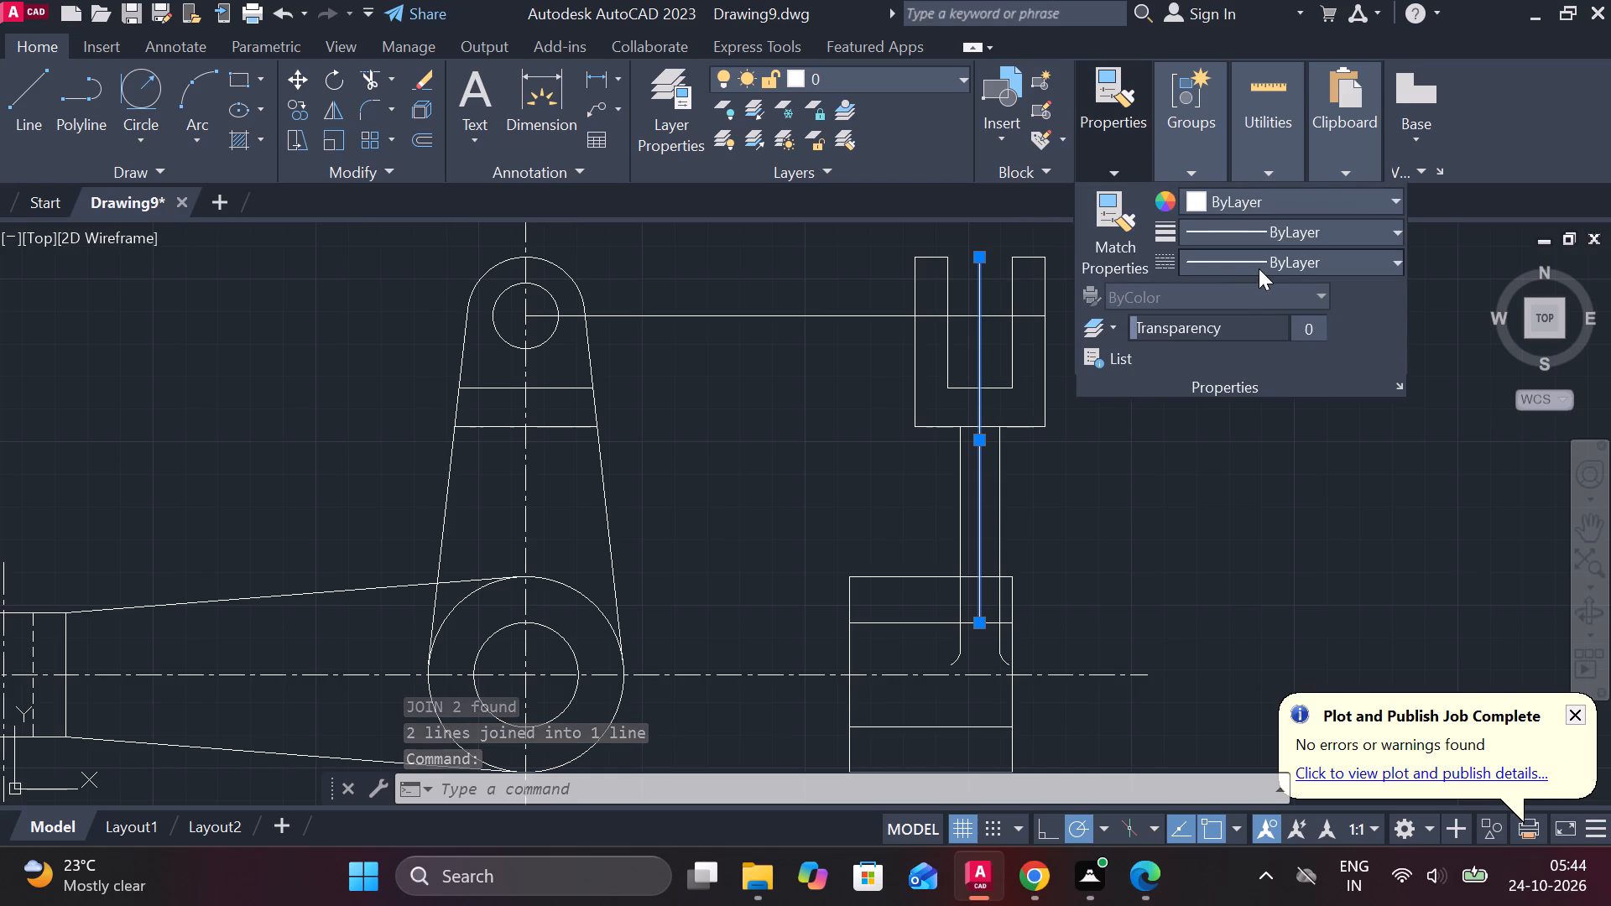
click(1259, 268)
click(1298, 347)
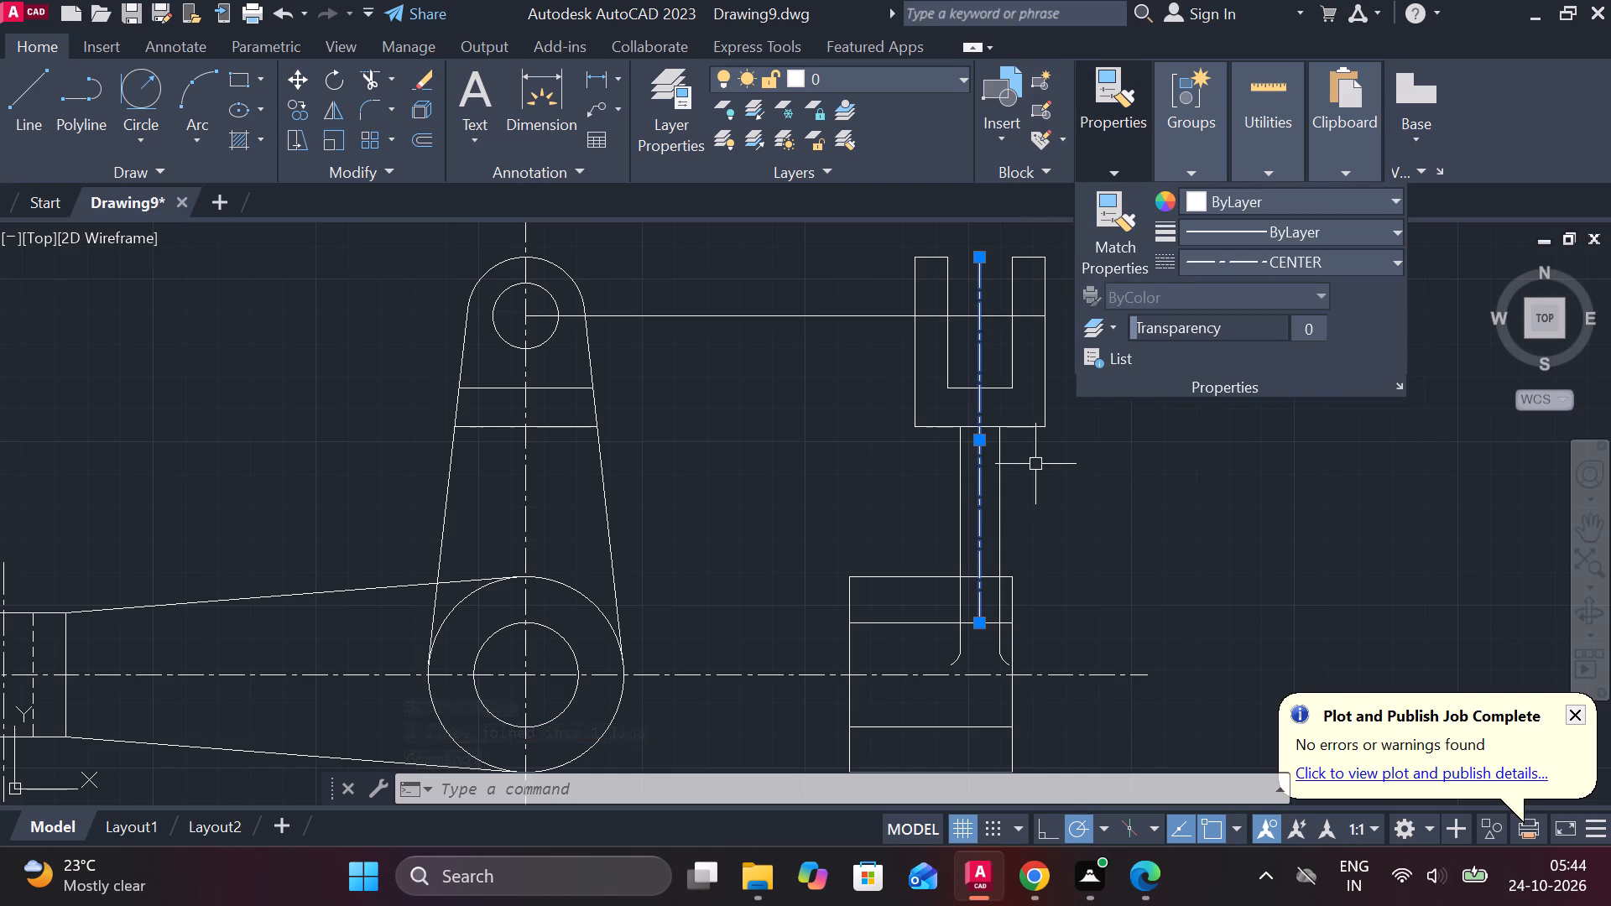
Stretch the horizontal projection line at the upper hole's centre outward past the far side of the front view's upper boss.
key(Escape)
click(776, 317)
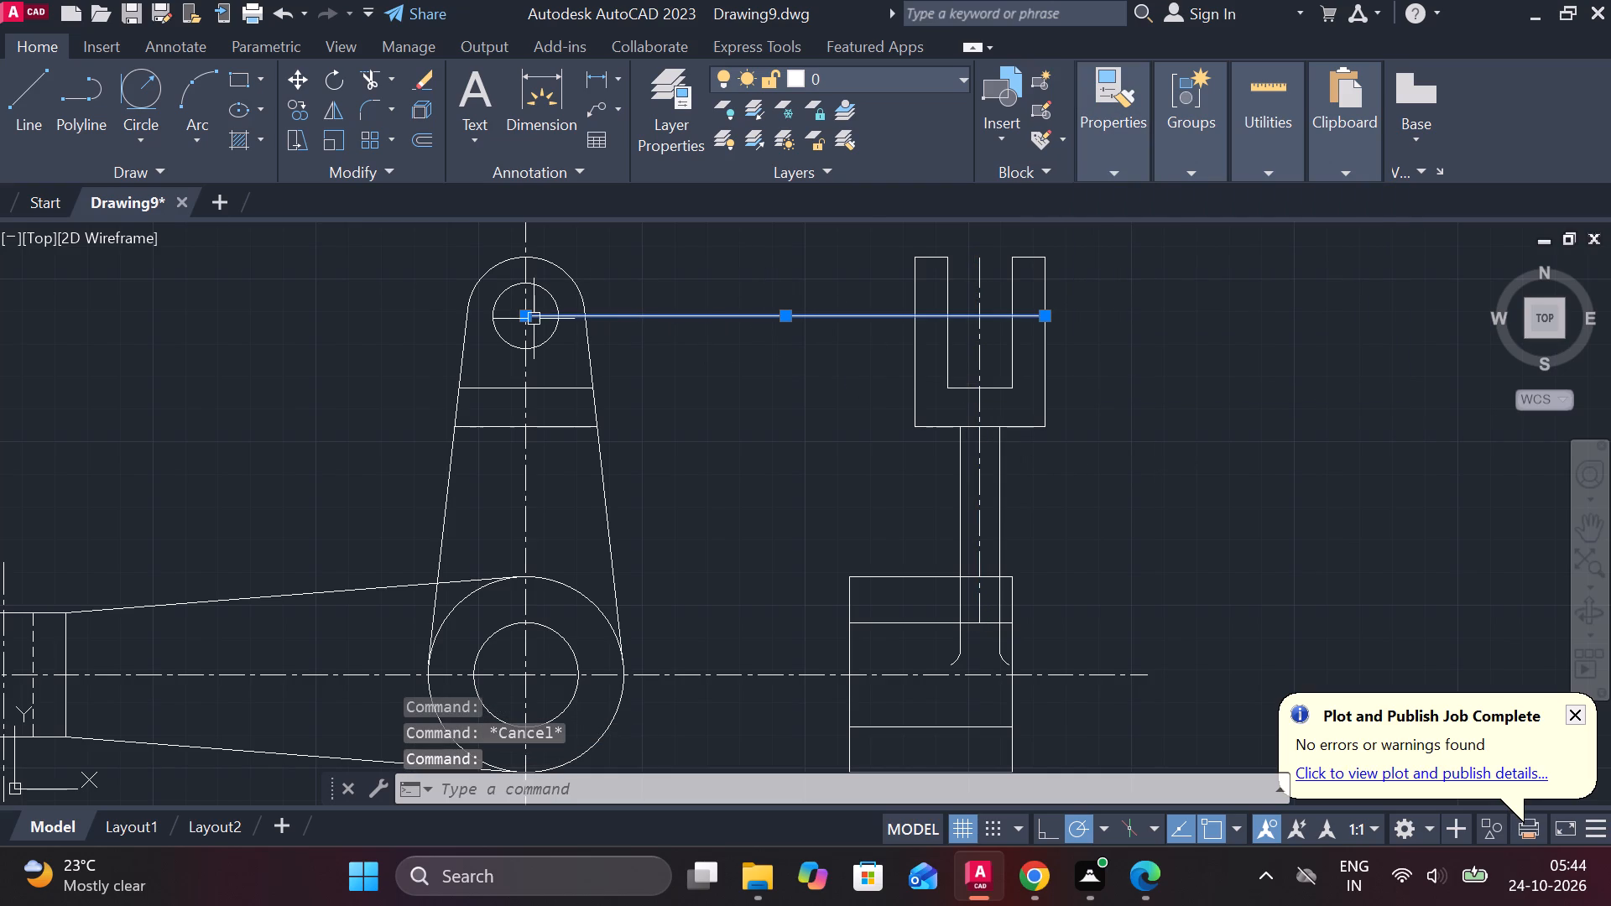
click(644, 382)
click(398, 336)
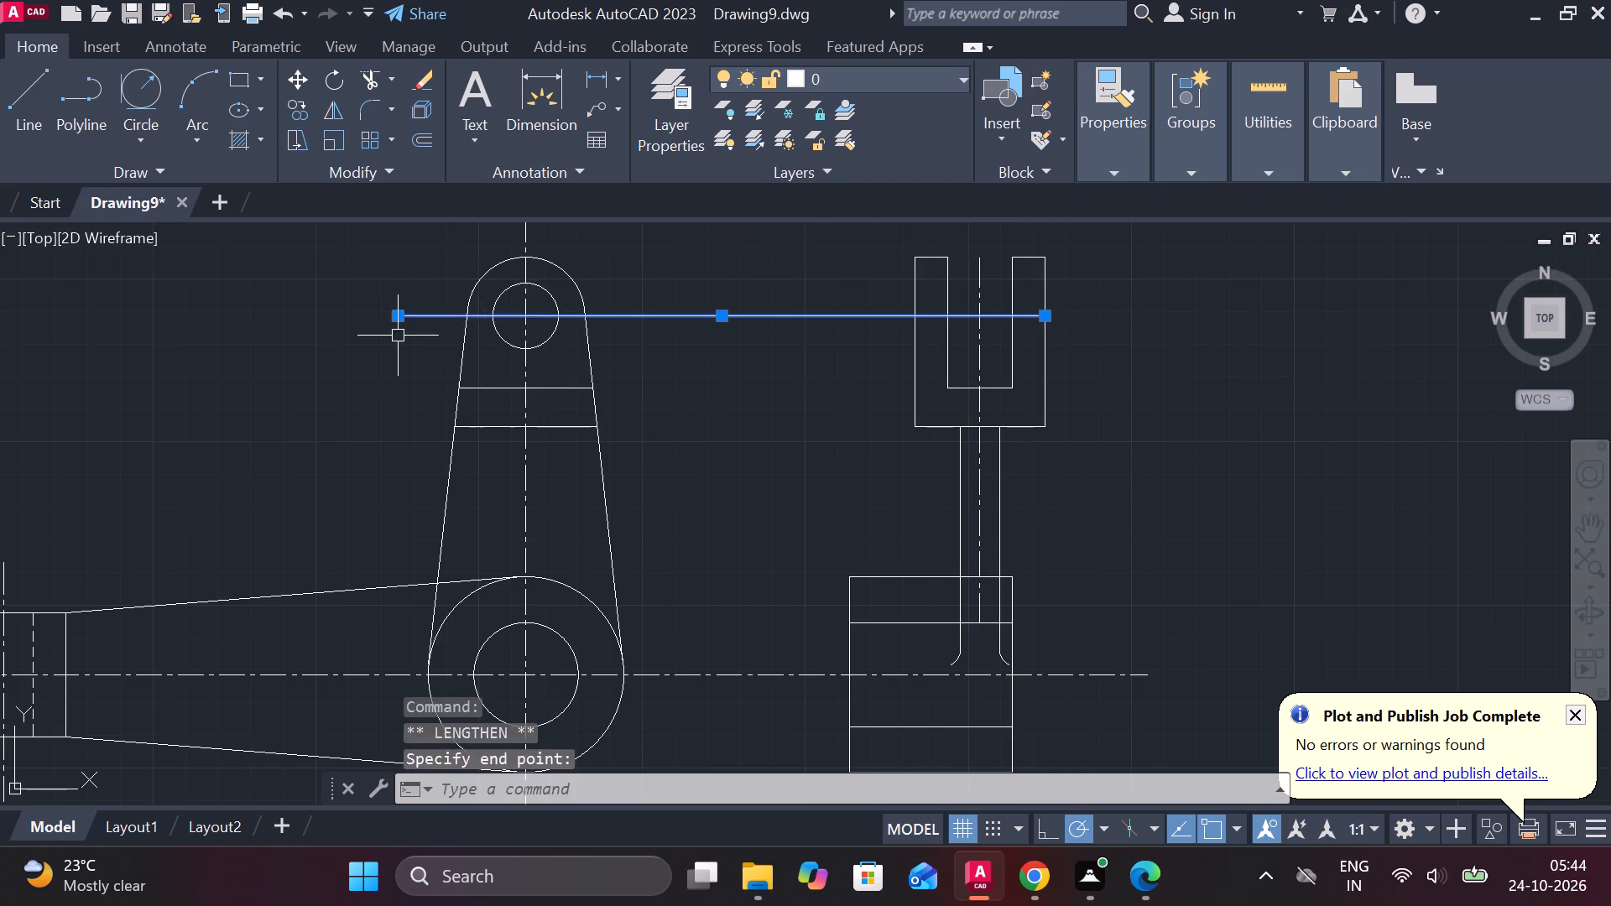
key(Escape)
Set the linetype of the extended horizontal line through the upper hole and fork to CENTER.
scroll(811, 340, down, 2)
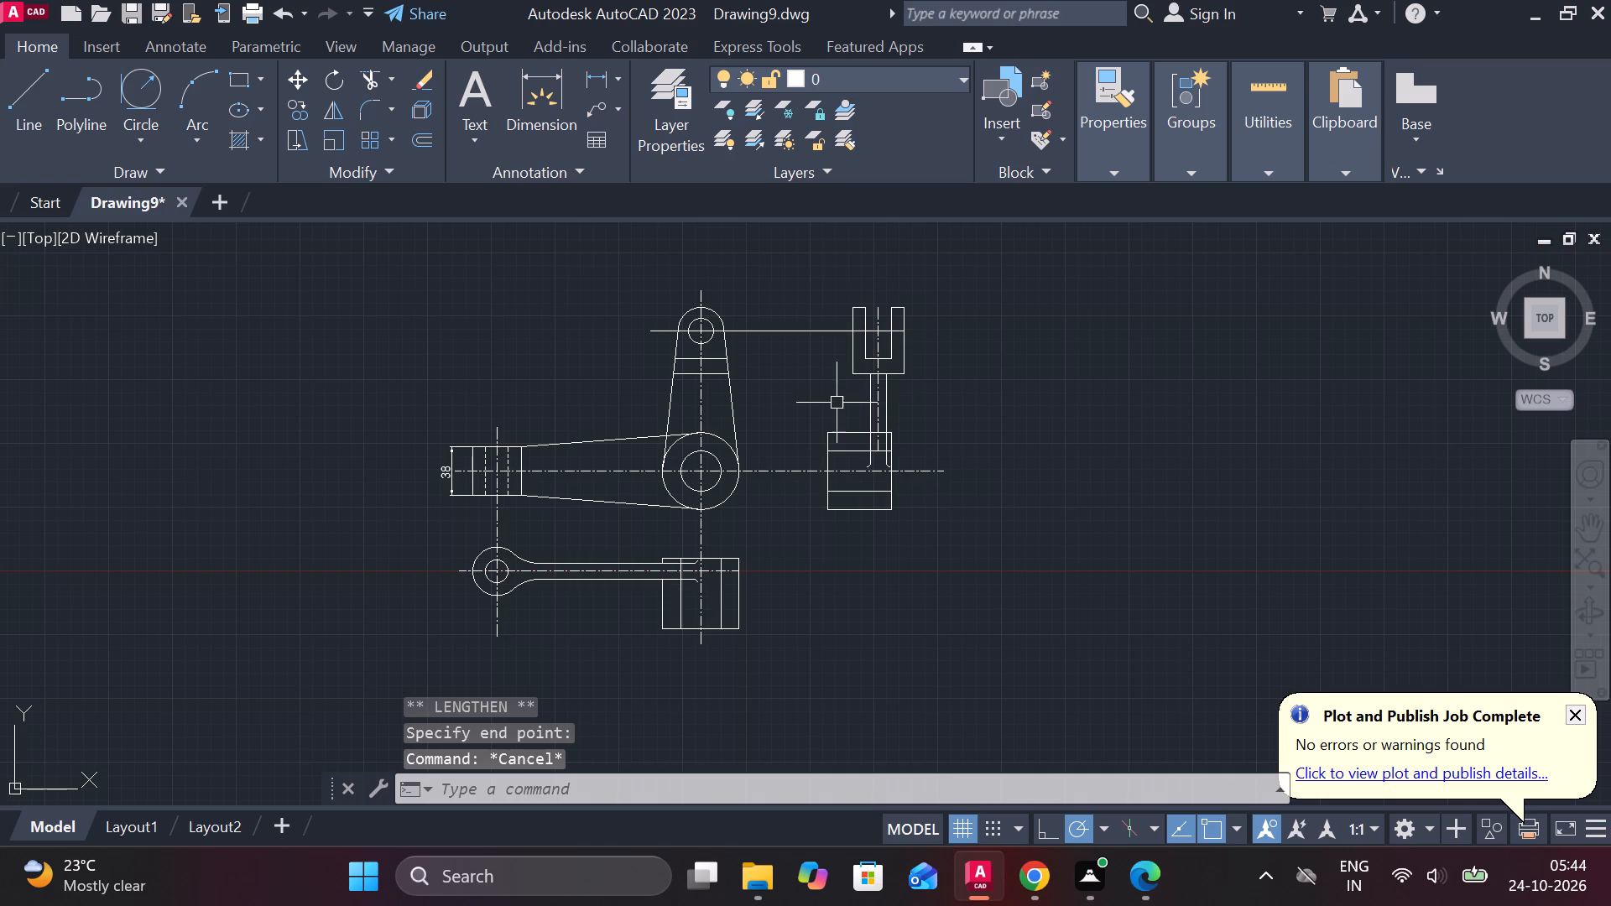
scroll(833, 403, up, 1)
scroll(841, 395, down, 2)
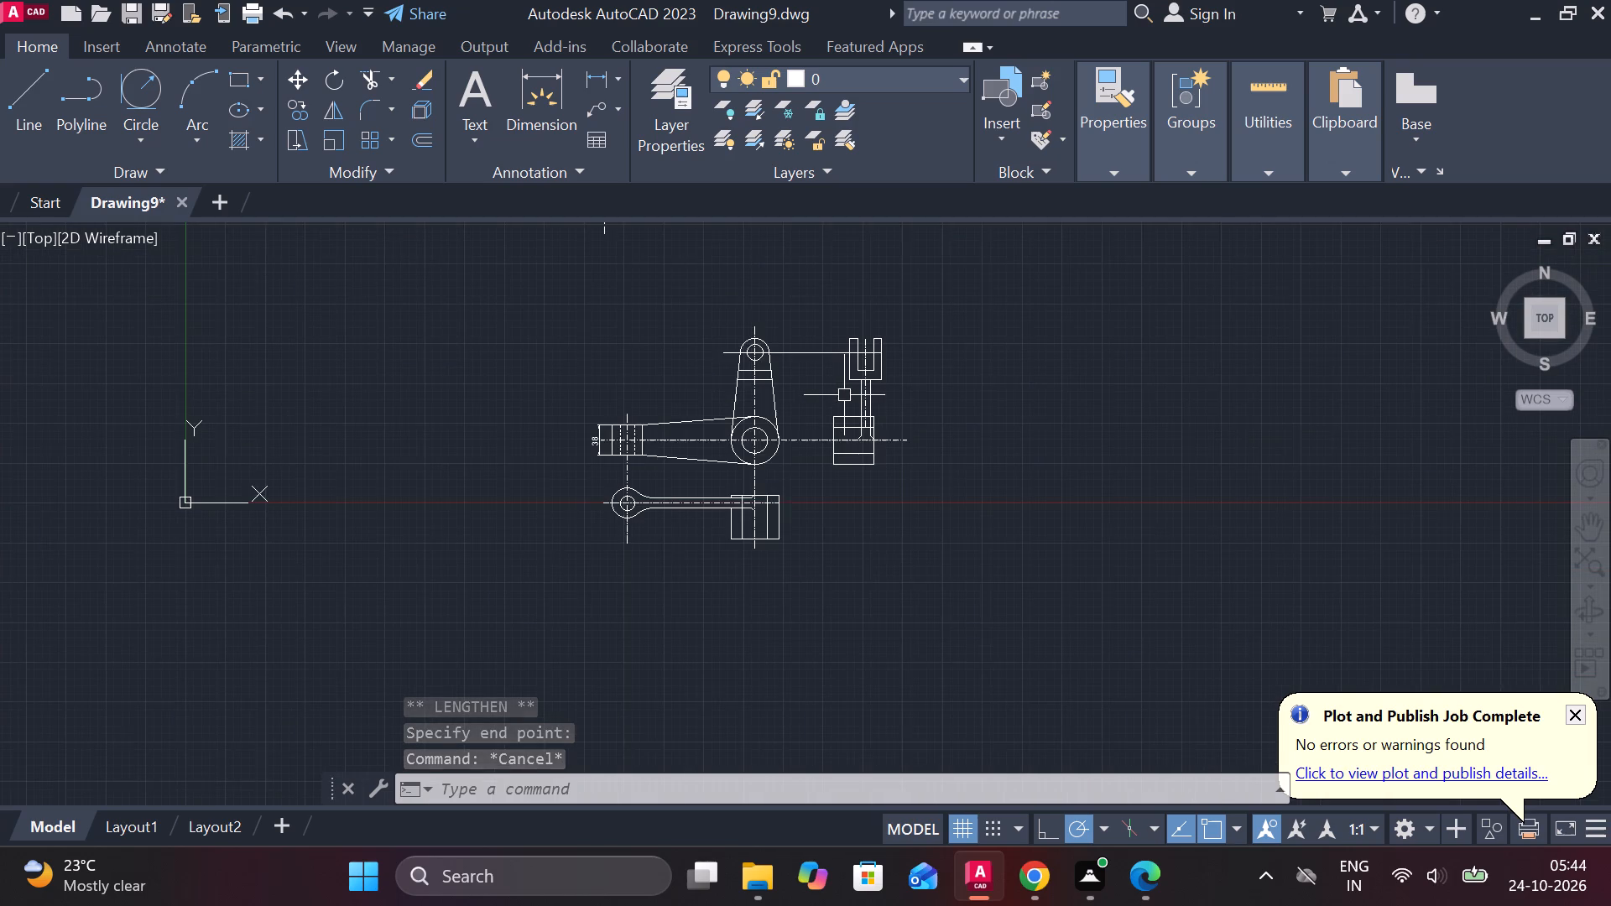
scroll(858, 381, up, 1)
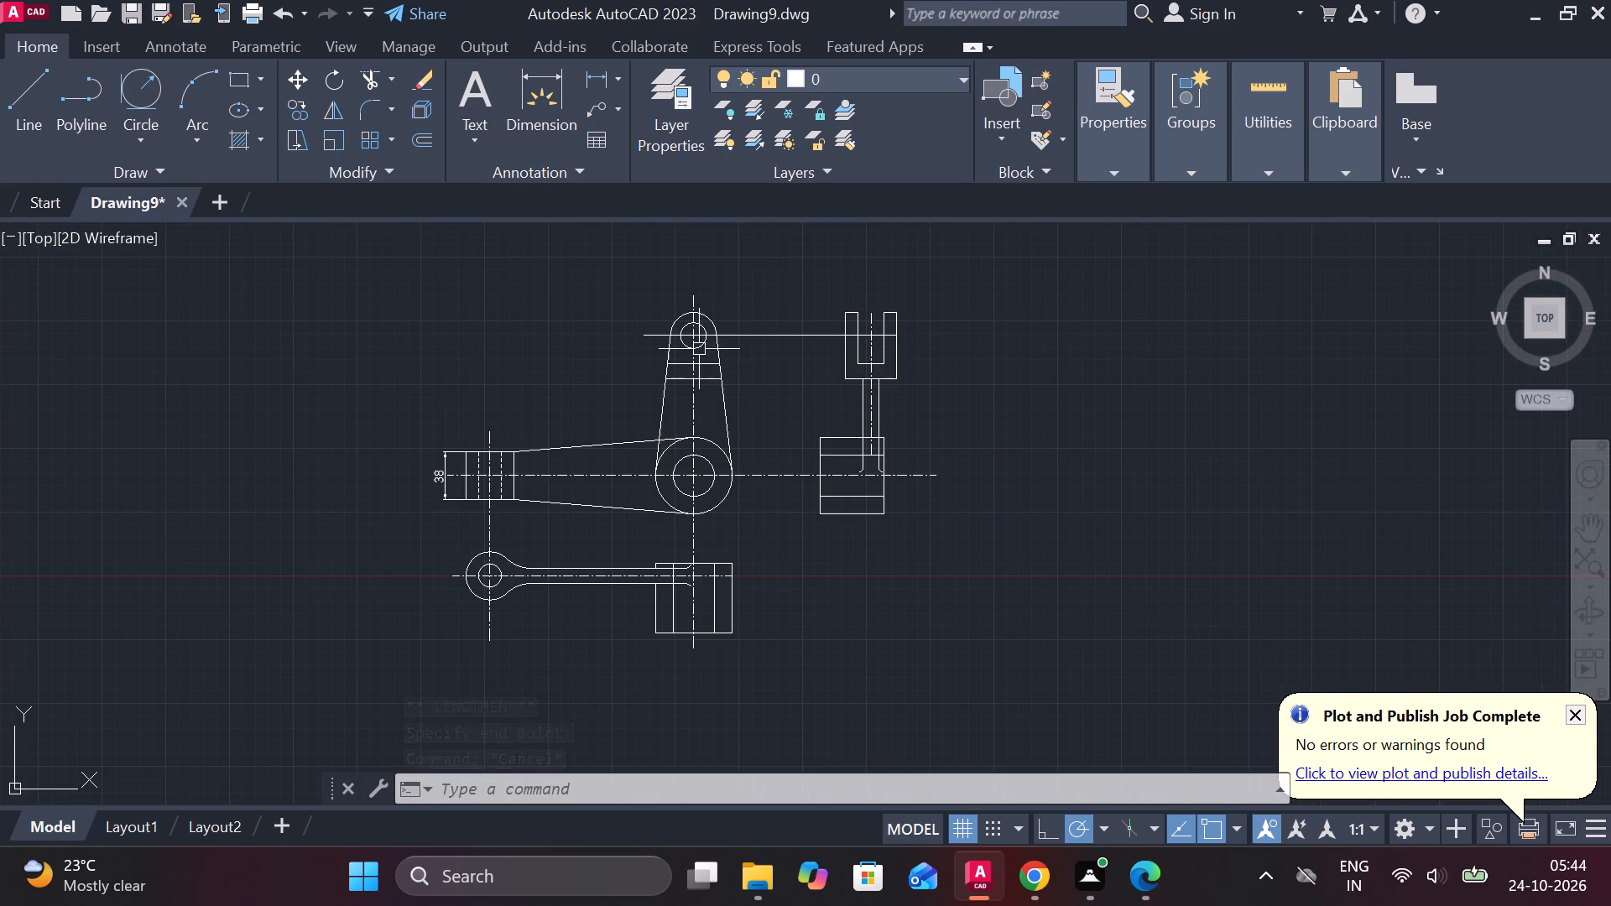
click(764, 336)
click(1091, 175)
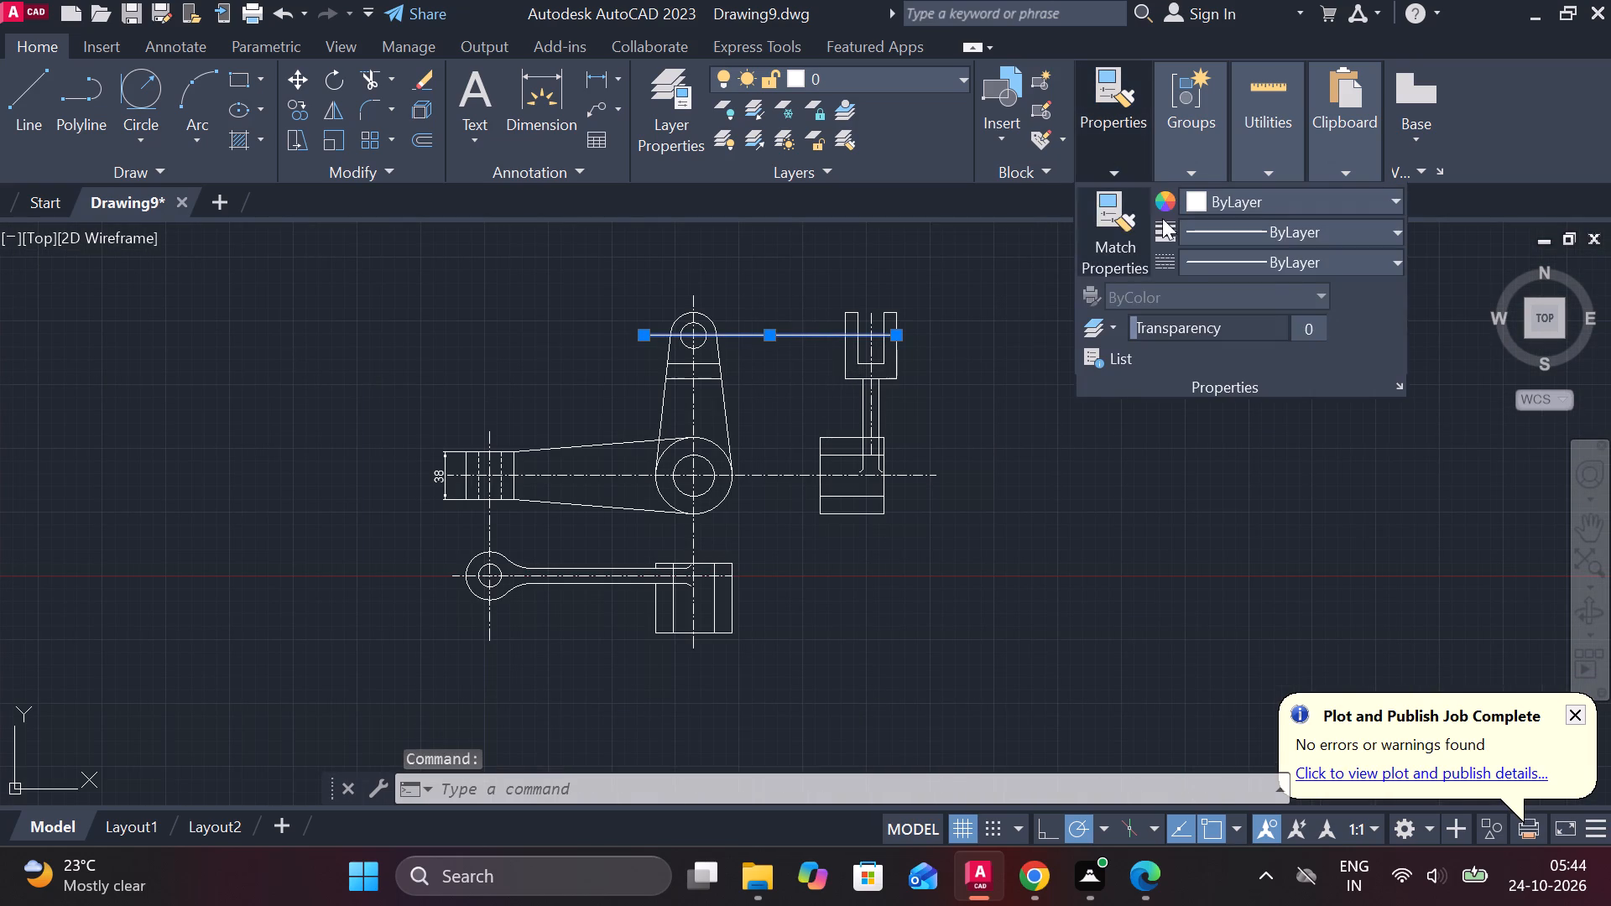
click(1289, 268)
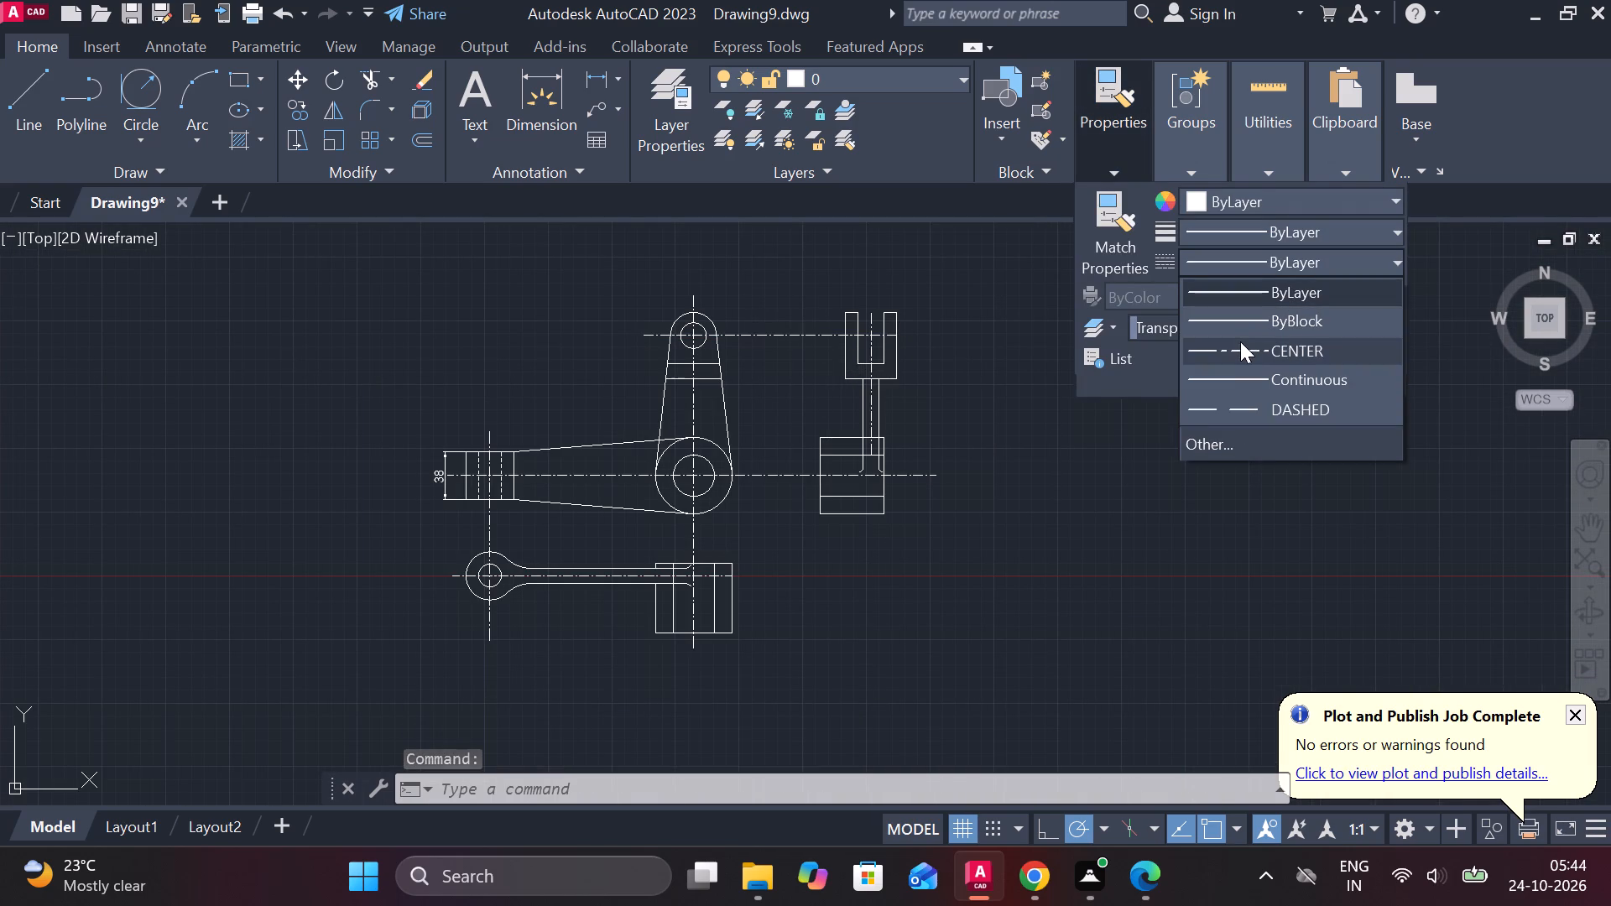
click(1240, 341)
Trim the fork's bottom edge between the two web edge lines in the side view.
scroll(958, 407, up, 2)
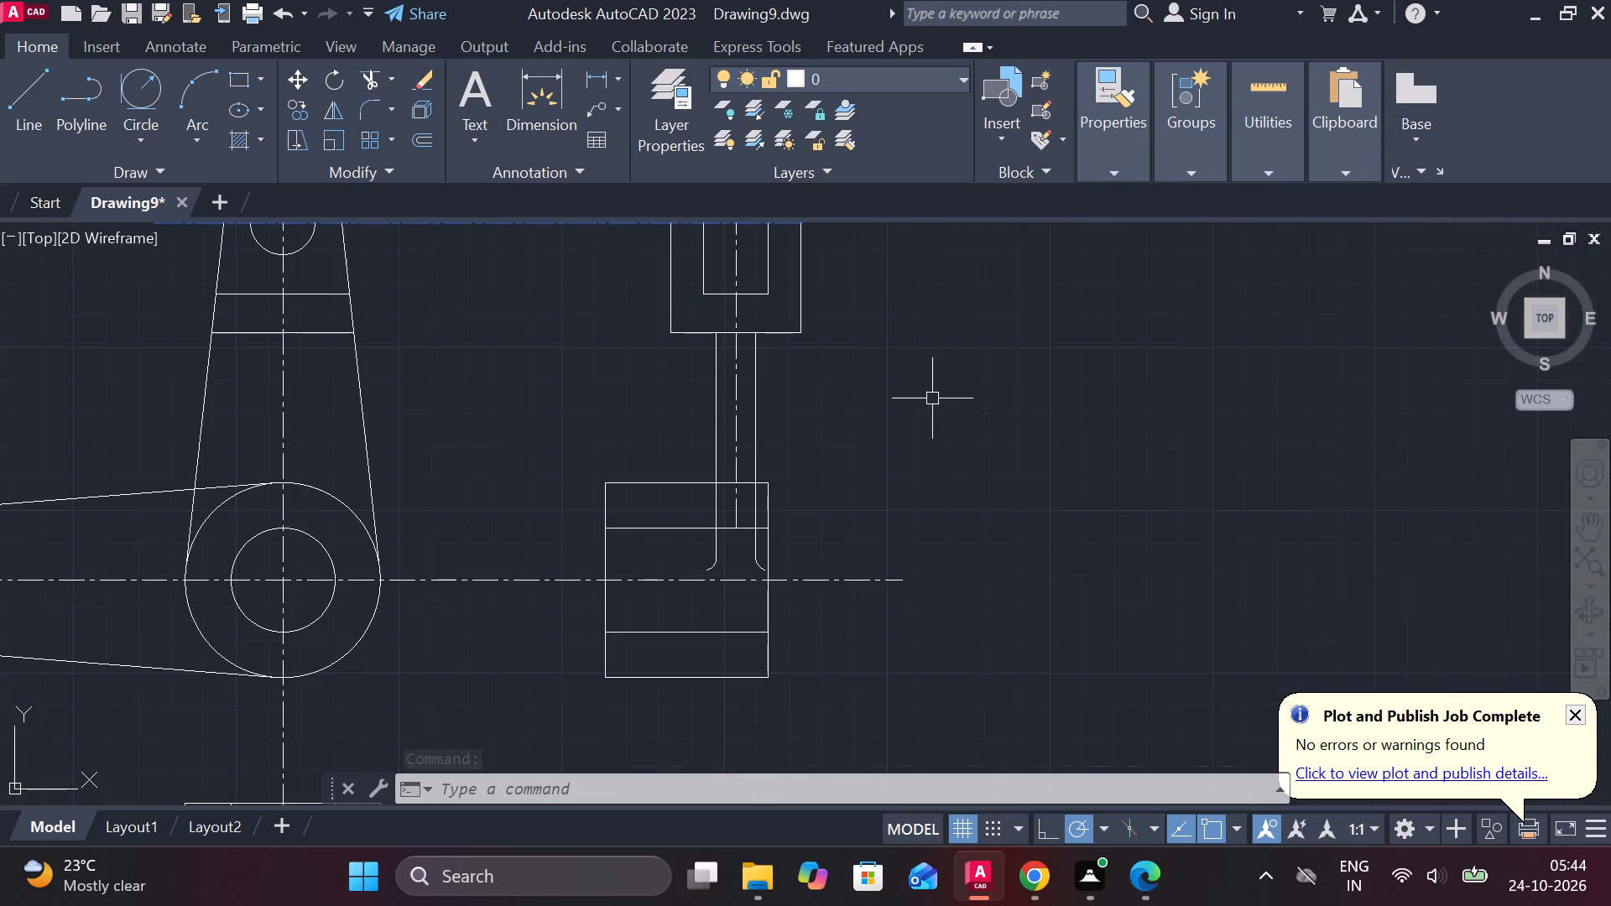
middle_drag(774, 367, 793, 418)
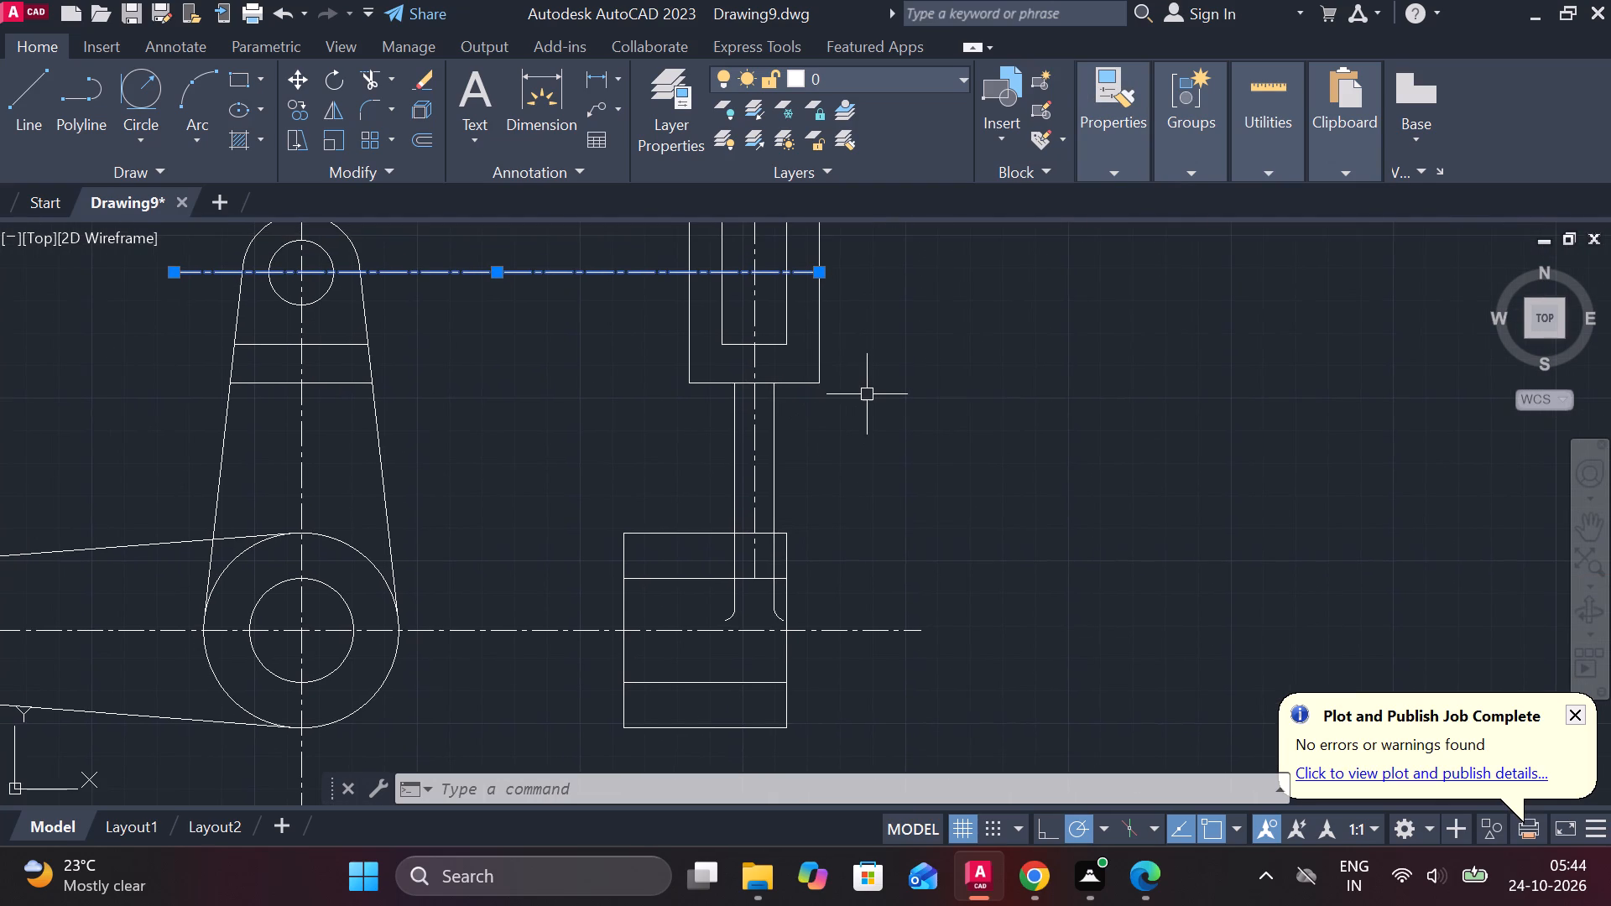
middle_drag(873, 388, 907, 466)
scroll(902, 457, up, 2)
key(Escape)
text(TR)
key(space)
click(646, 471)
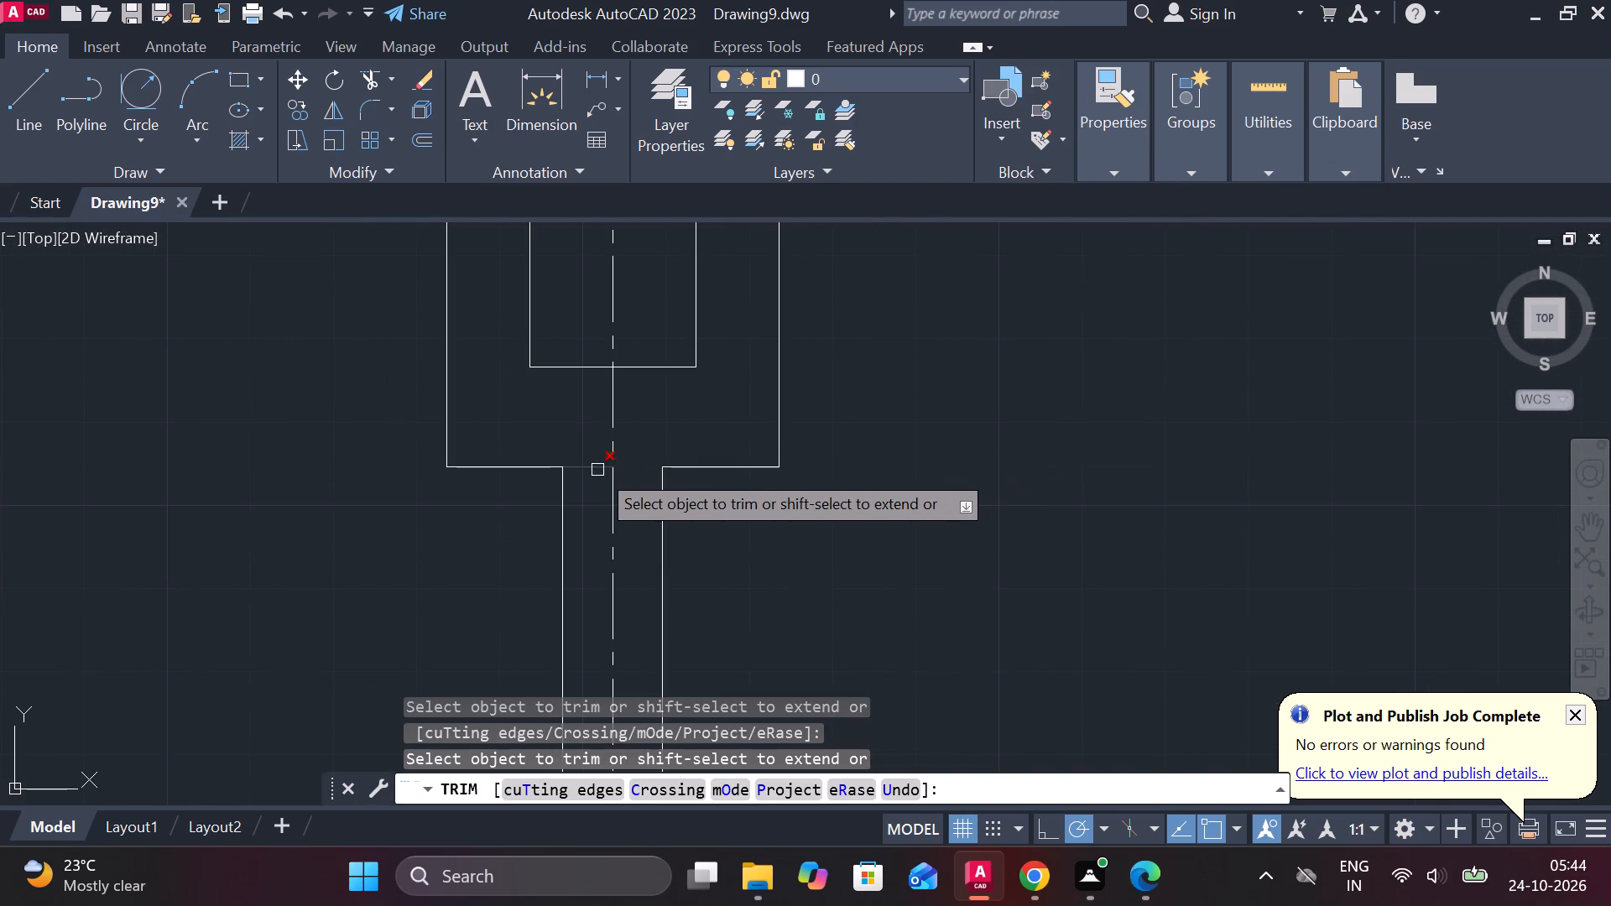
click(597, 470)
scroll(858, 560, down, 1)
middle_drag(871, 560, 920, 523)
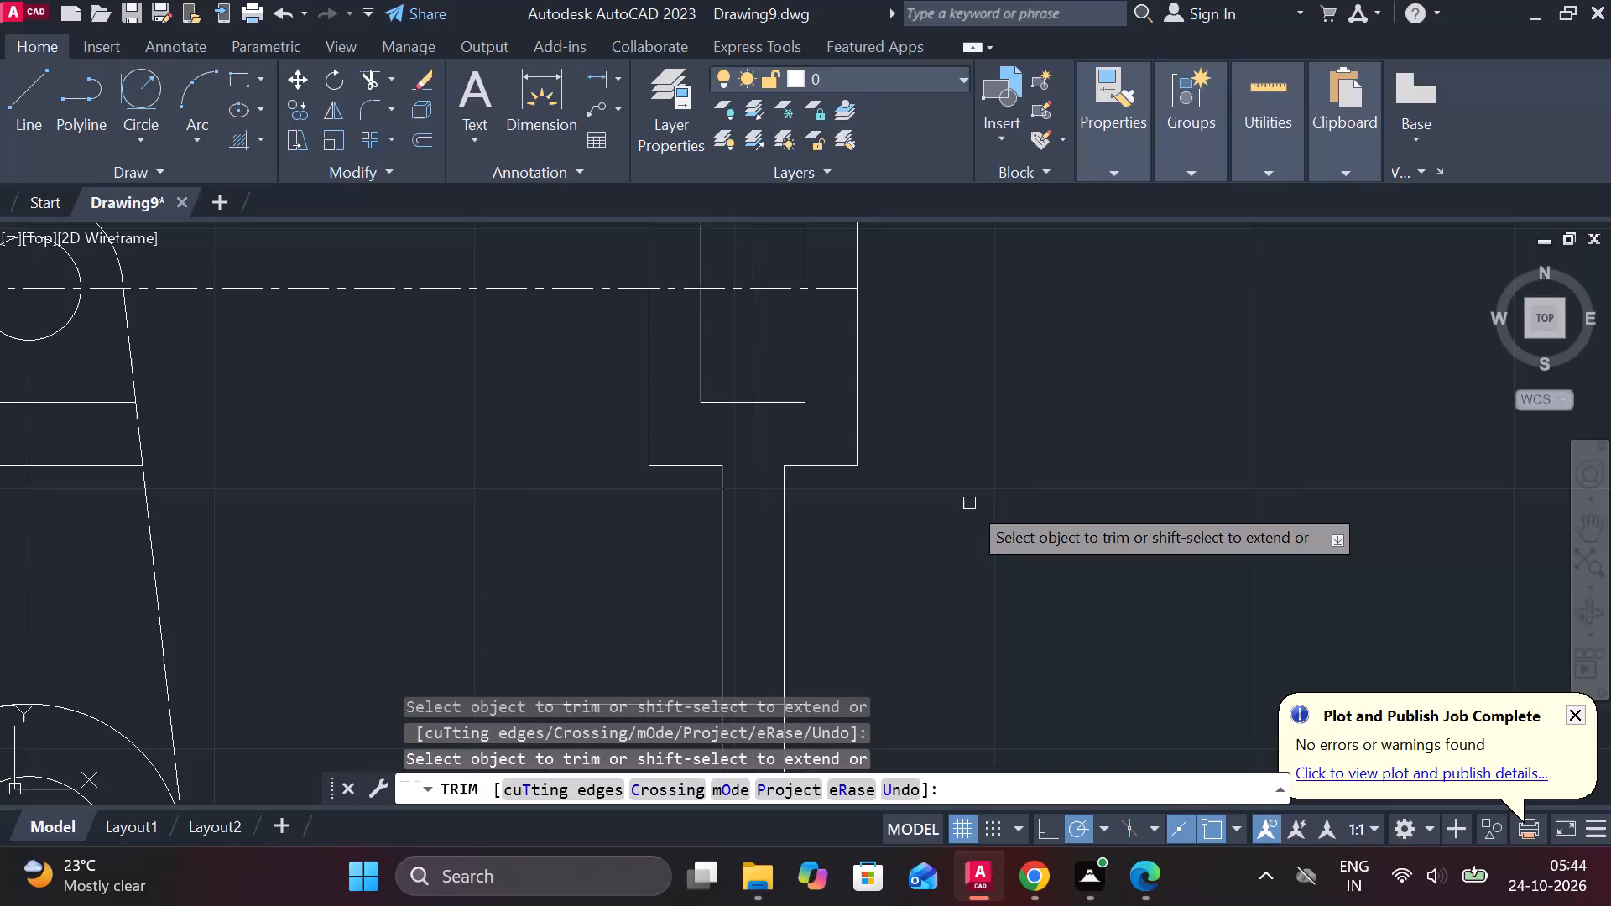
In the first lever's hatched side view, trim both web edge lines where they run into the lower block's upper wall.
scroll(940, 502, down, 2)
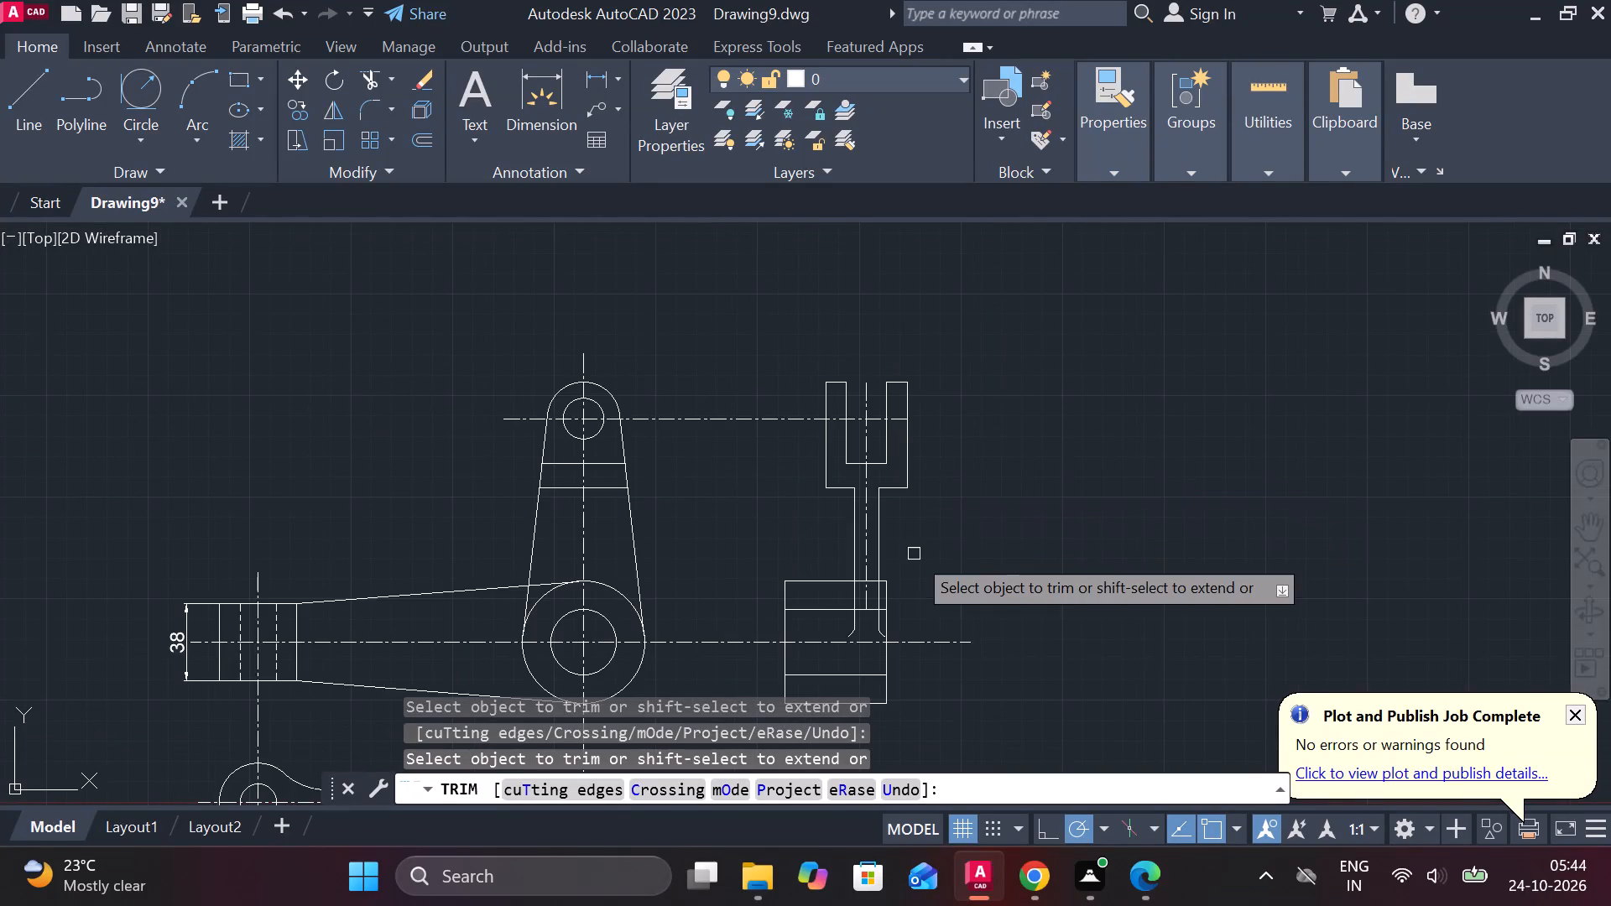
scroll(914, 554, down, 2)
middle_drag(893, 359, 906, 510)
scroll(847, 431, up, 3)
middle_drag(789, 433, 794, 466)
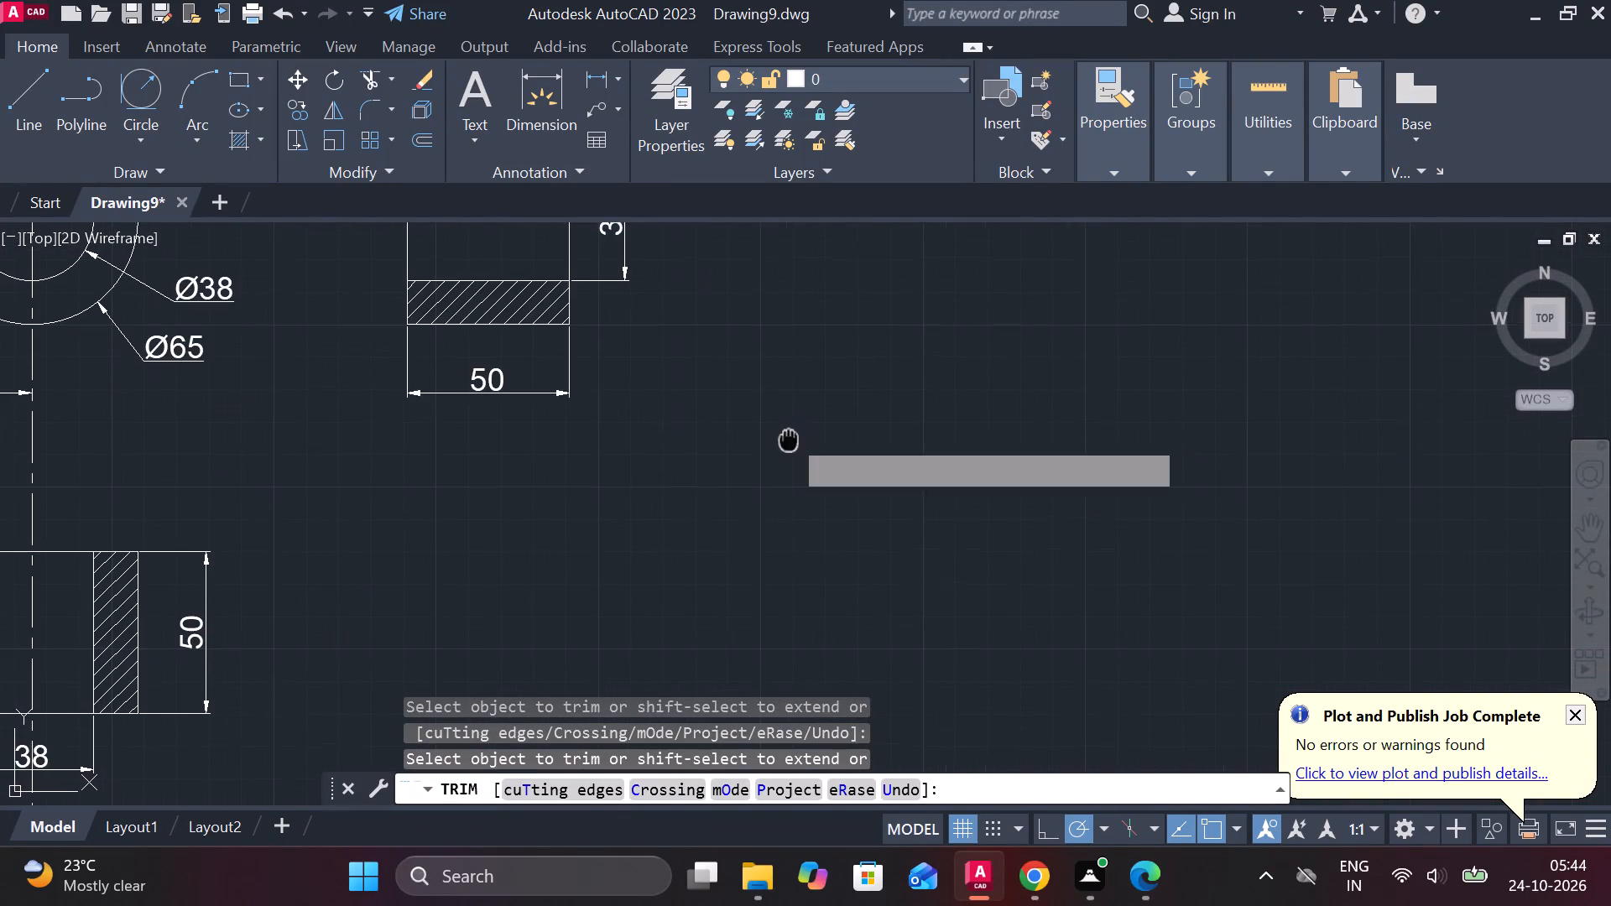
middle_drag(794, 466, 847, 643)
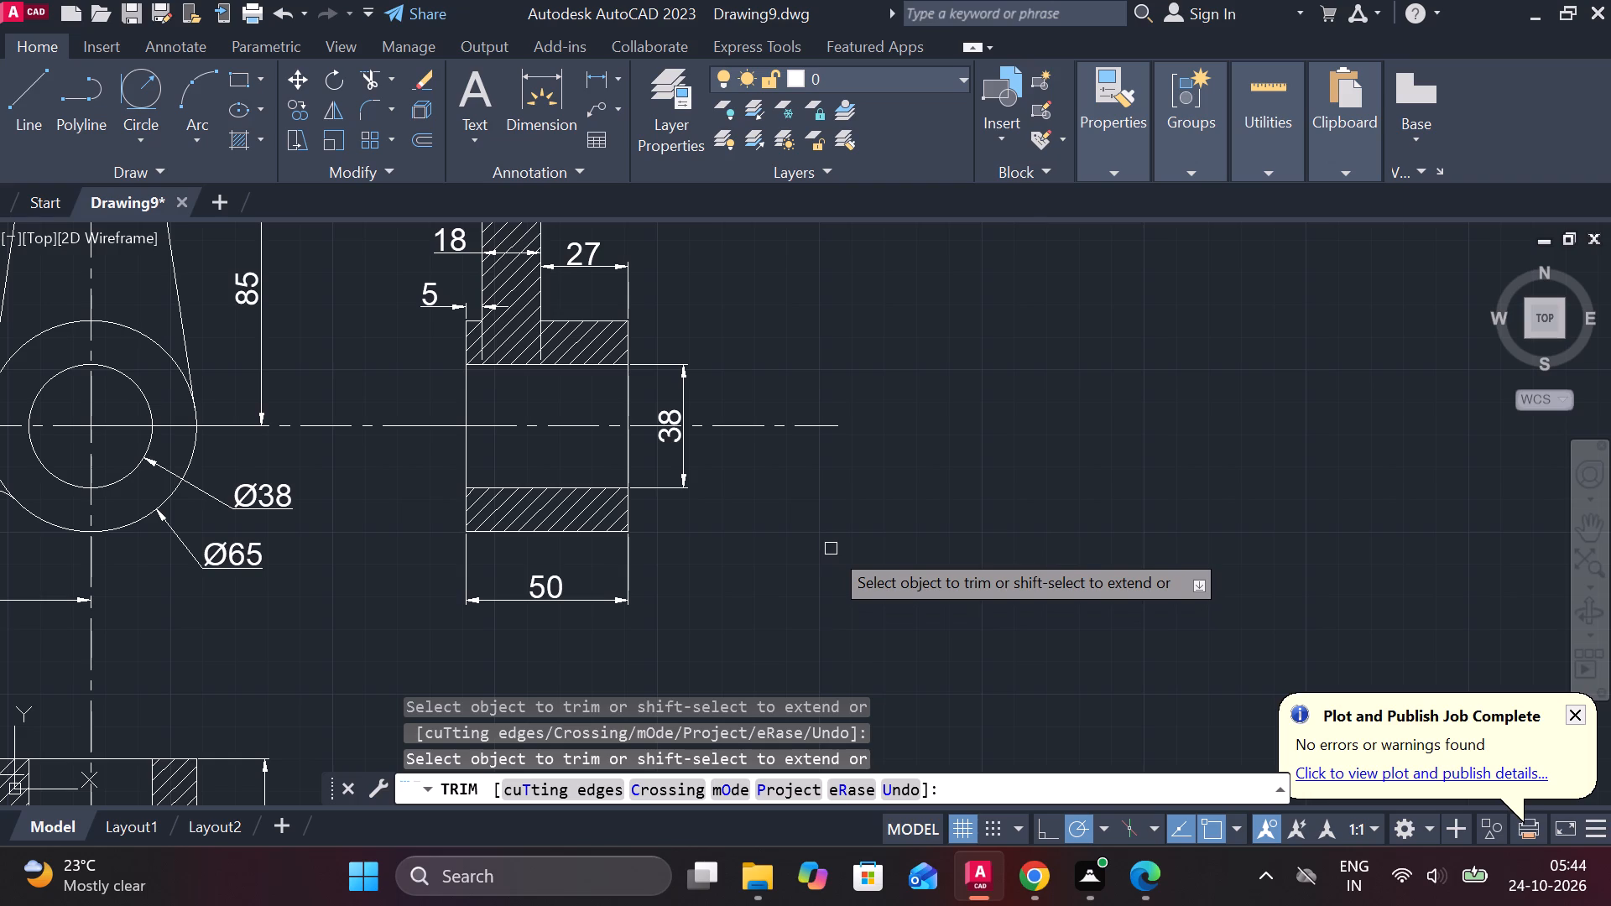
middle_drag(810, 549, 908, 578)
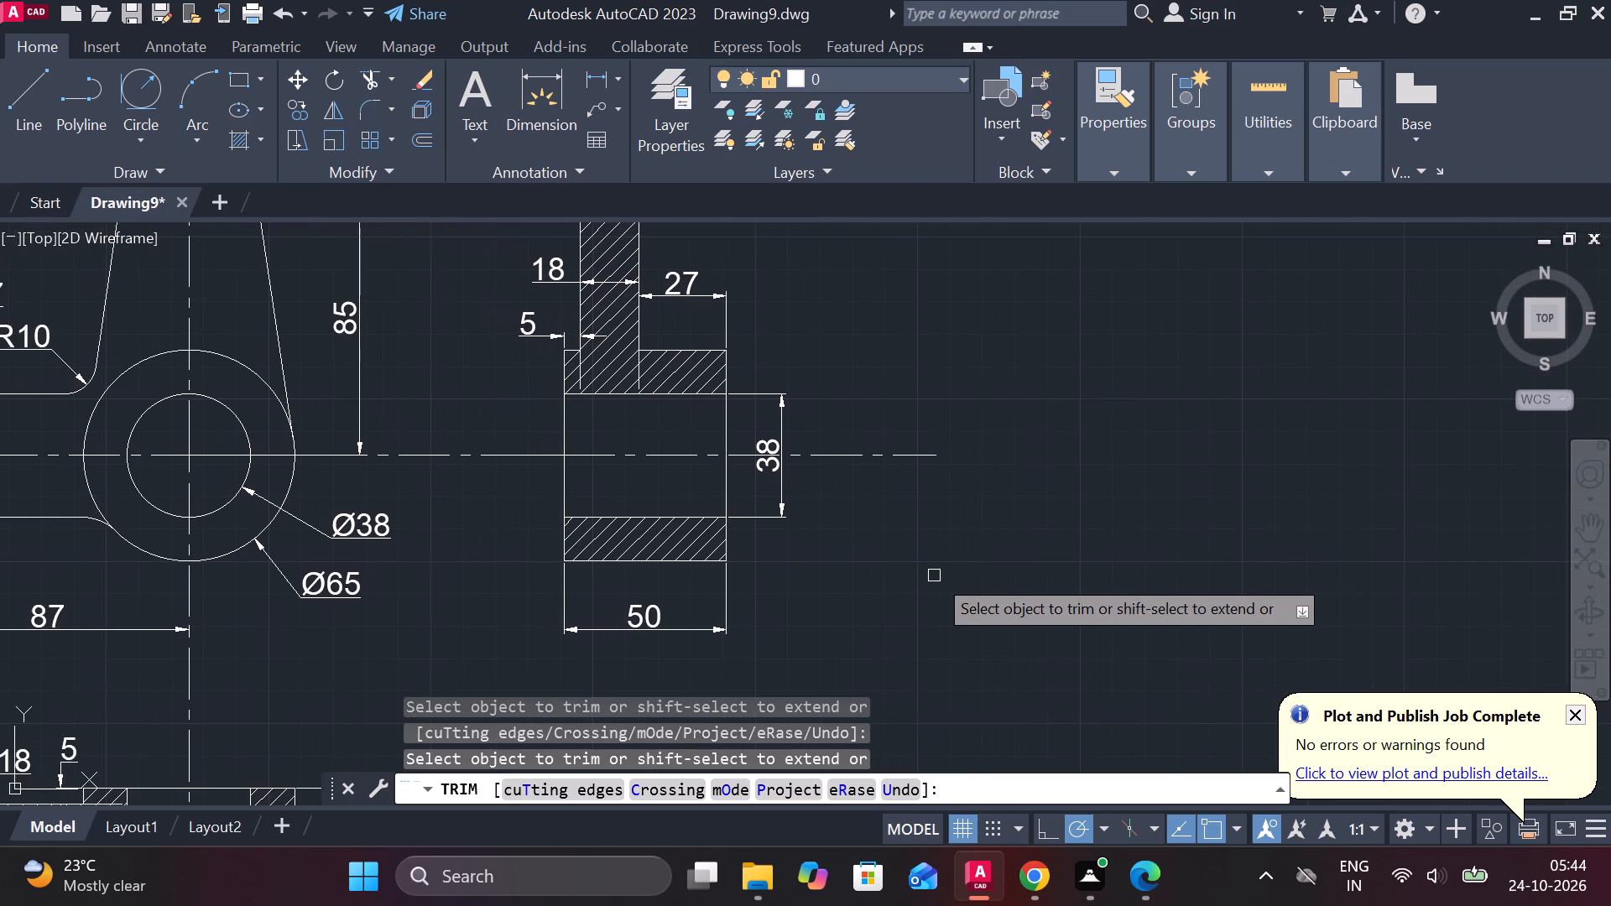
scroll(934, 569, down, 1)
scroll(914, 527, up, 2)
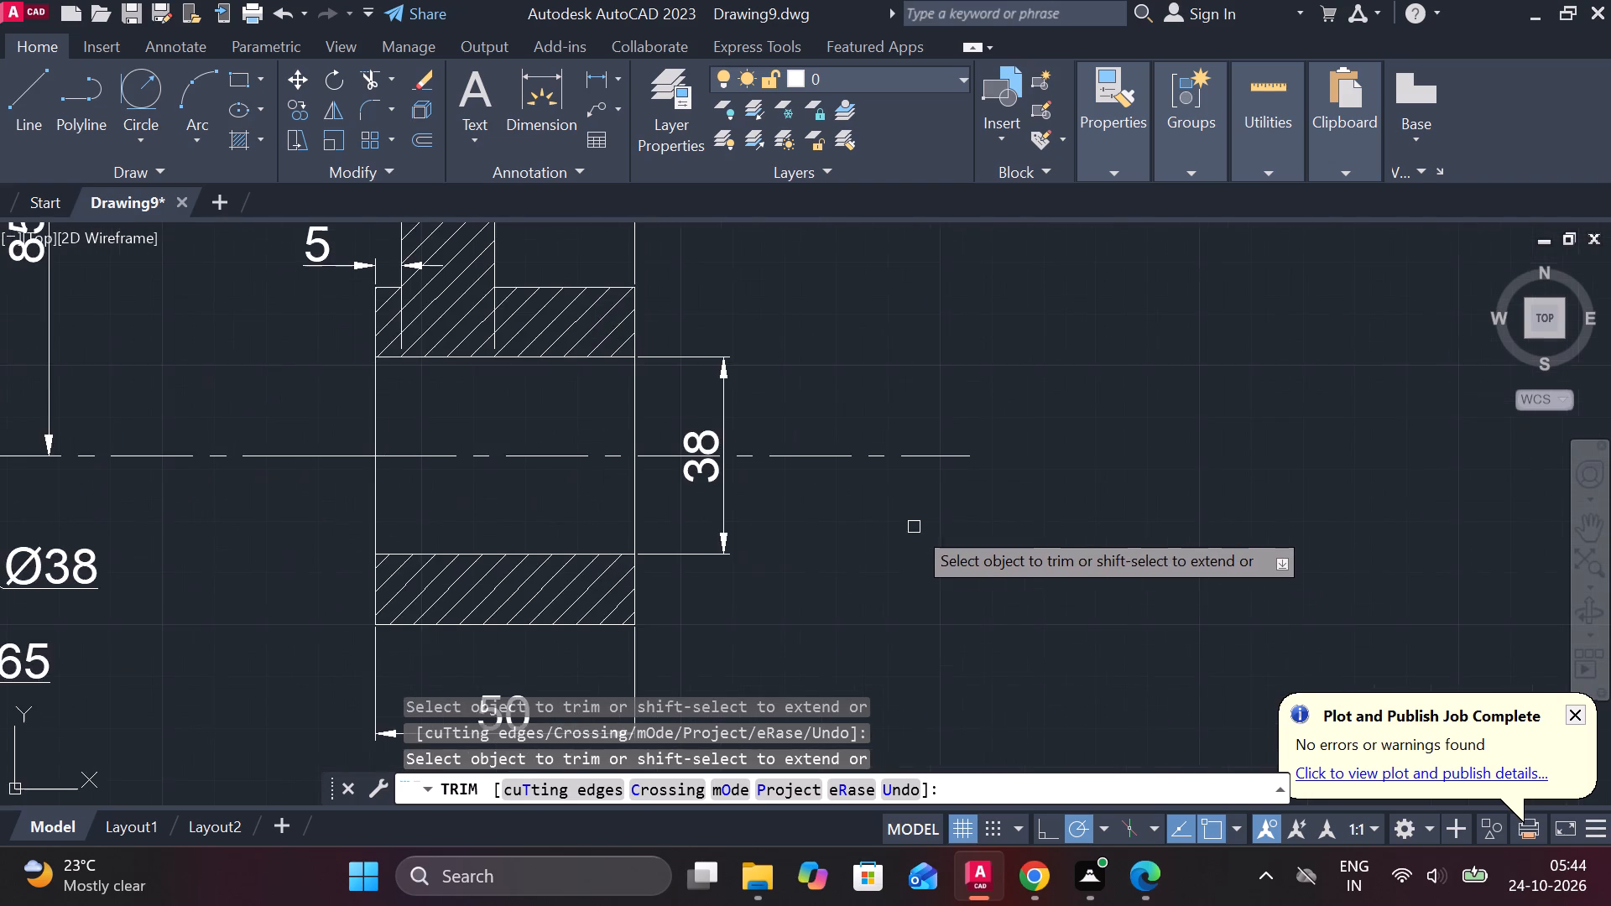
middle_drag(879, 531, 1066, 592)
scroll(691, 460, up, 1)
middle_drag(696, 460, 713, 471)
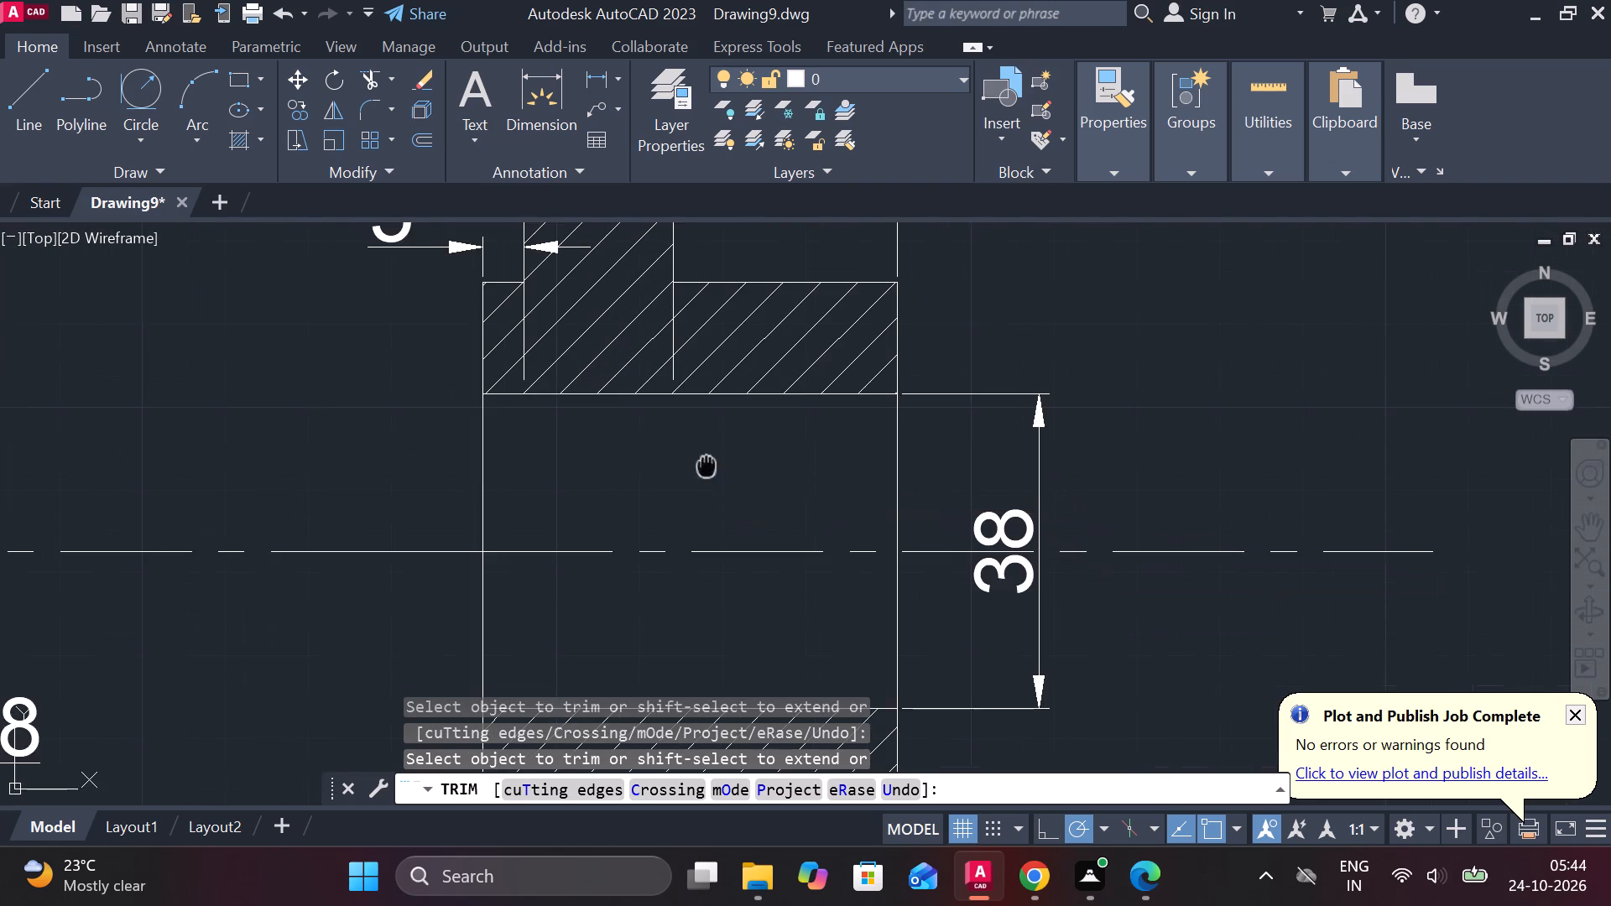
middle_drag(713, 471, 742, 505)
scroll(688, 492, up, 1)
key(Escape)
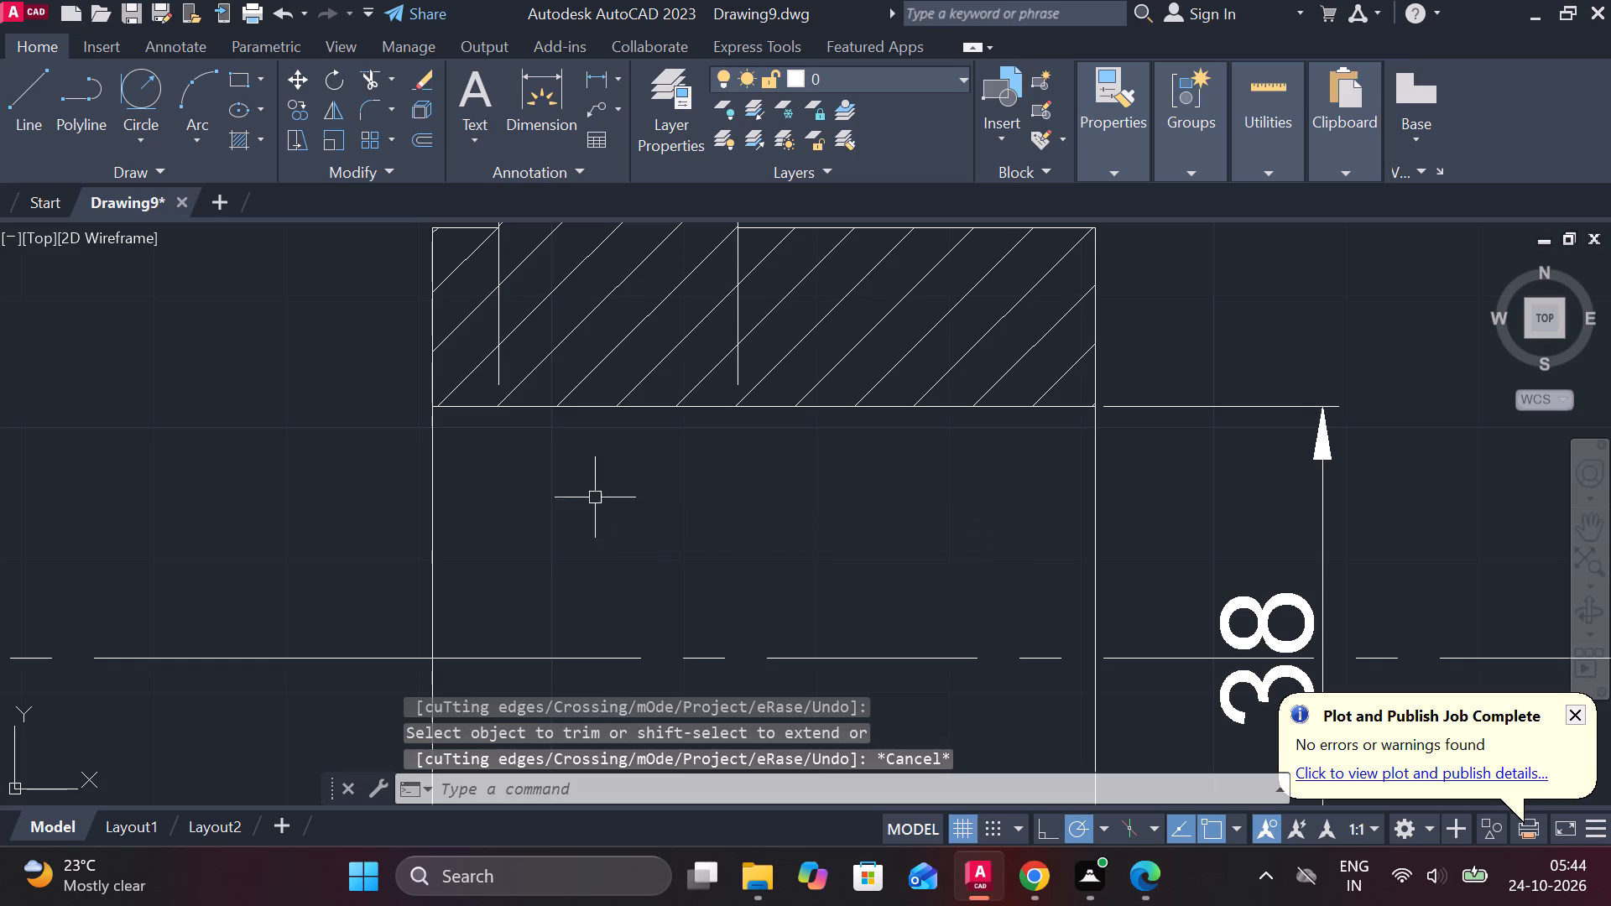
middle_drag(576, 479, 623, 580)
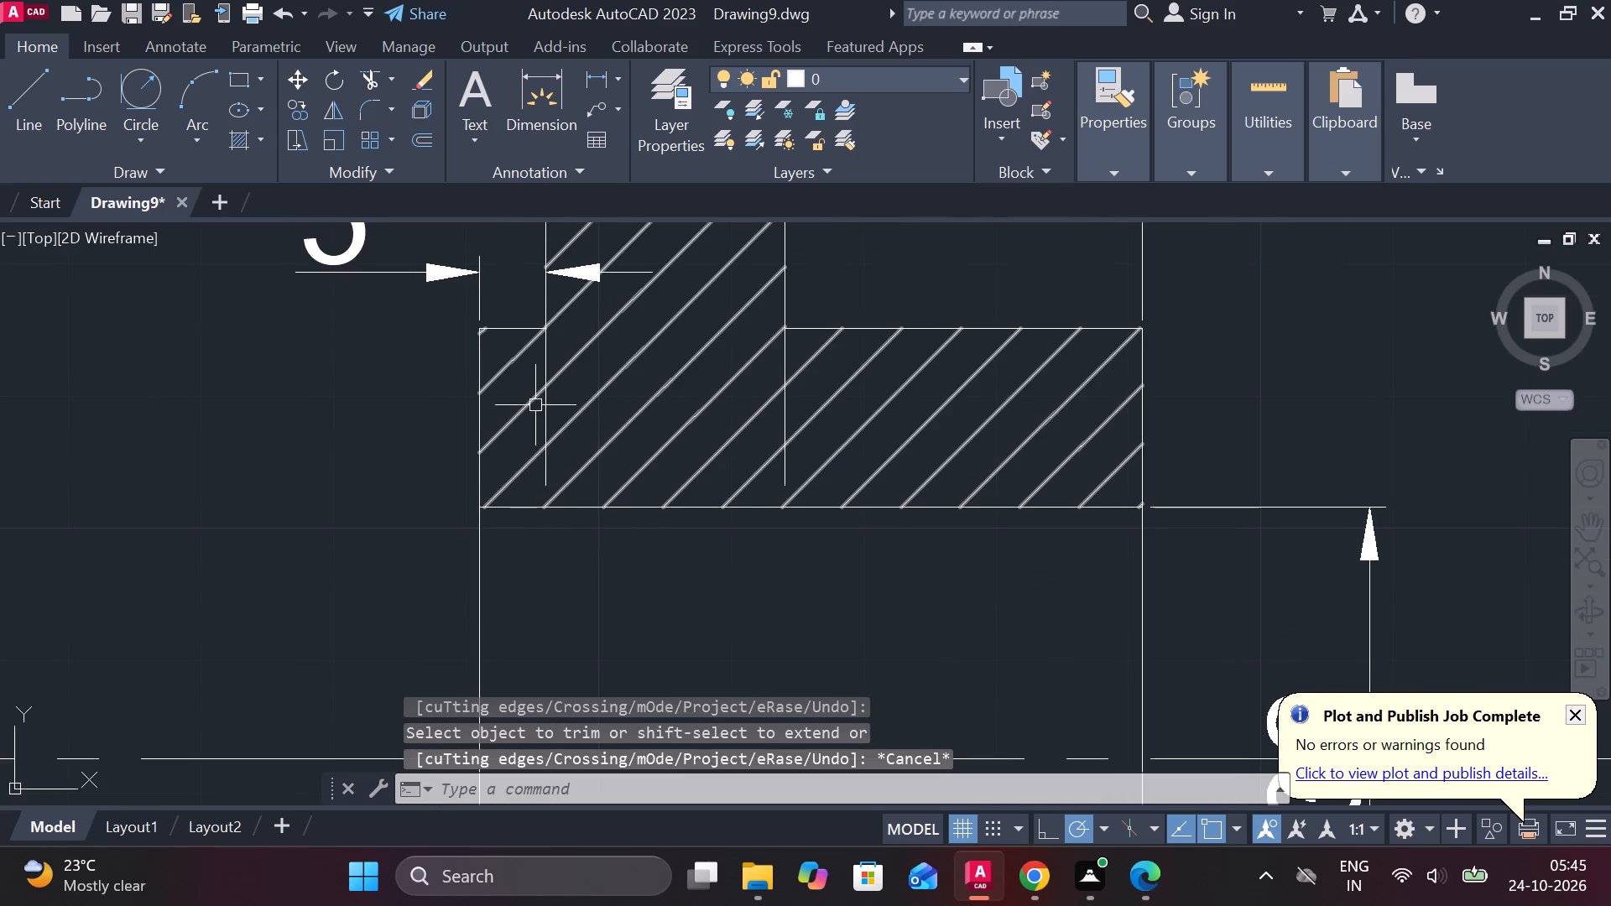
click(545, 405)
key(Escape)
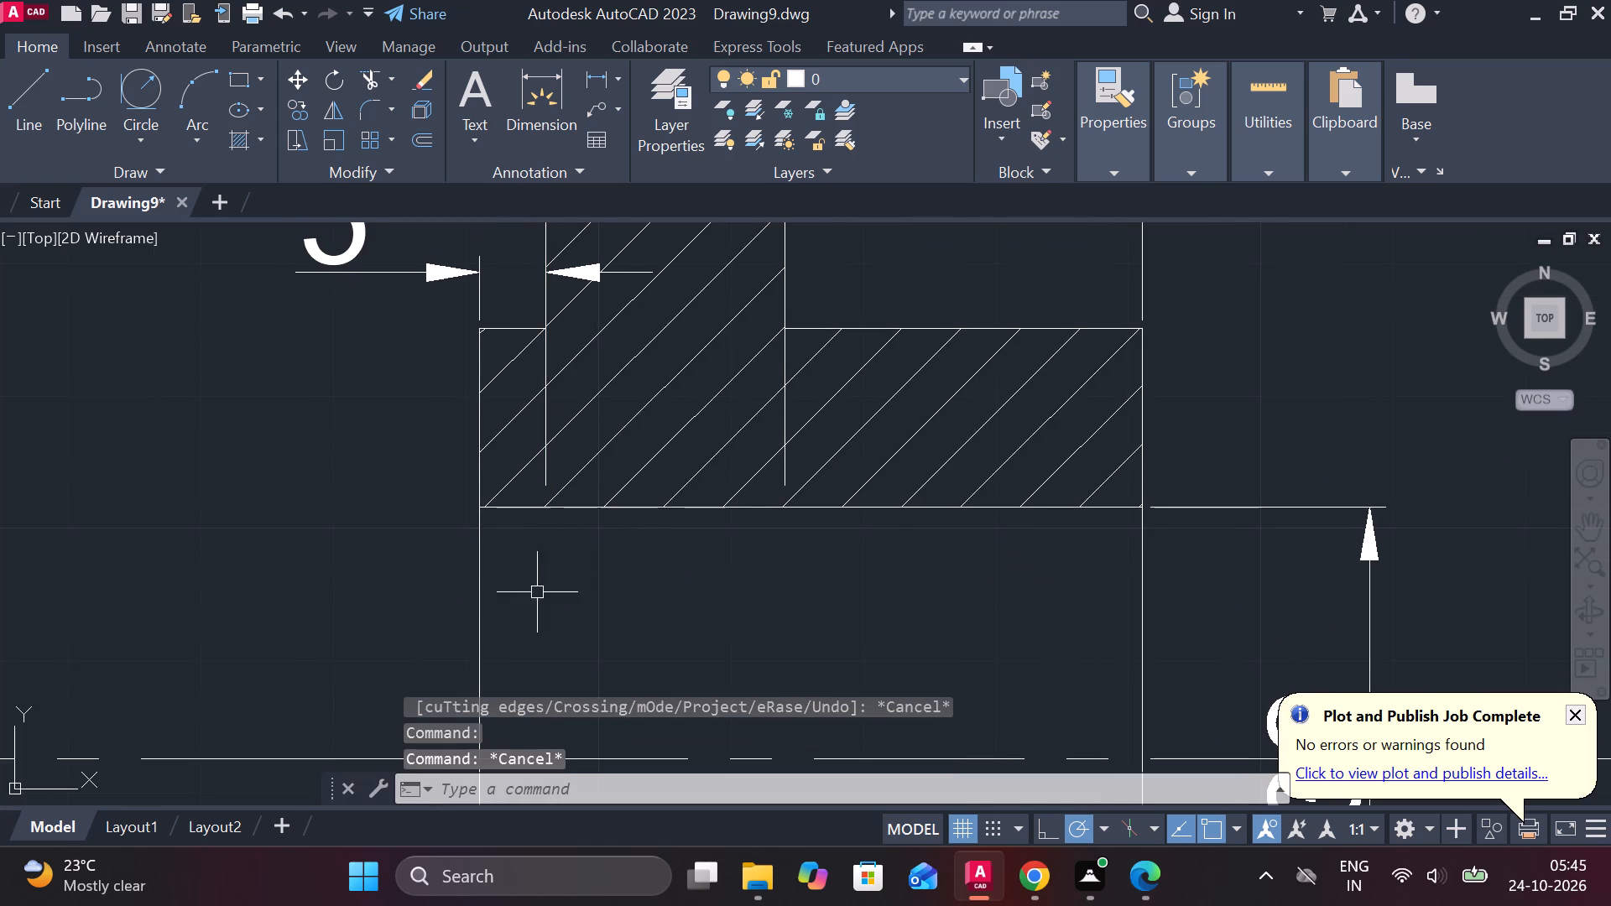
text(TR)
key(space)
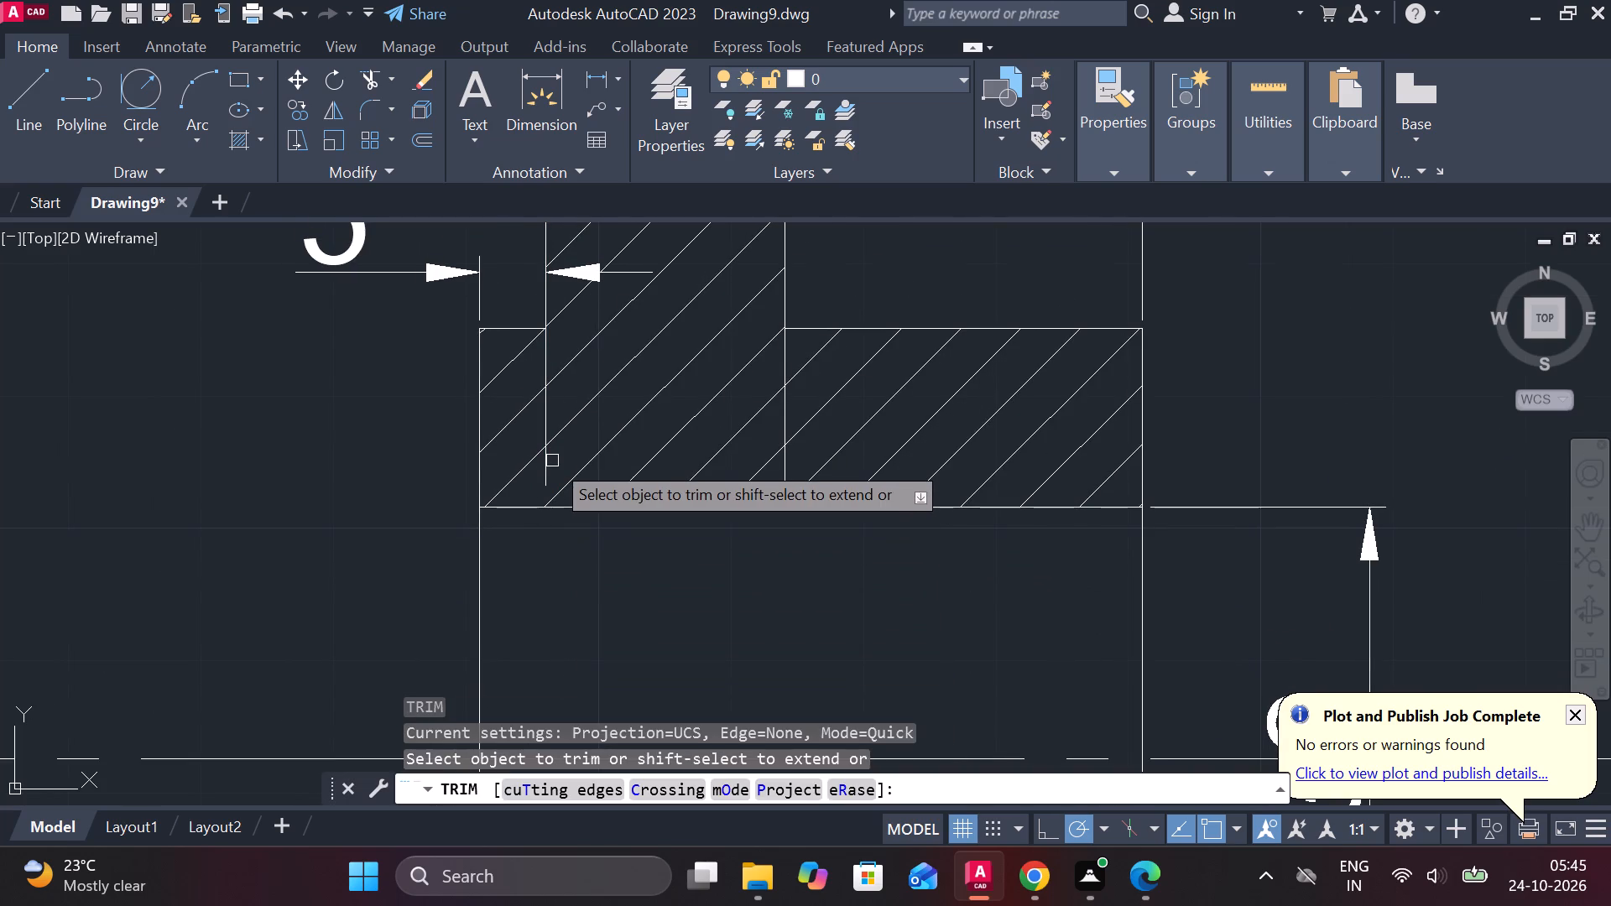
click(546, 470)
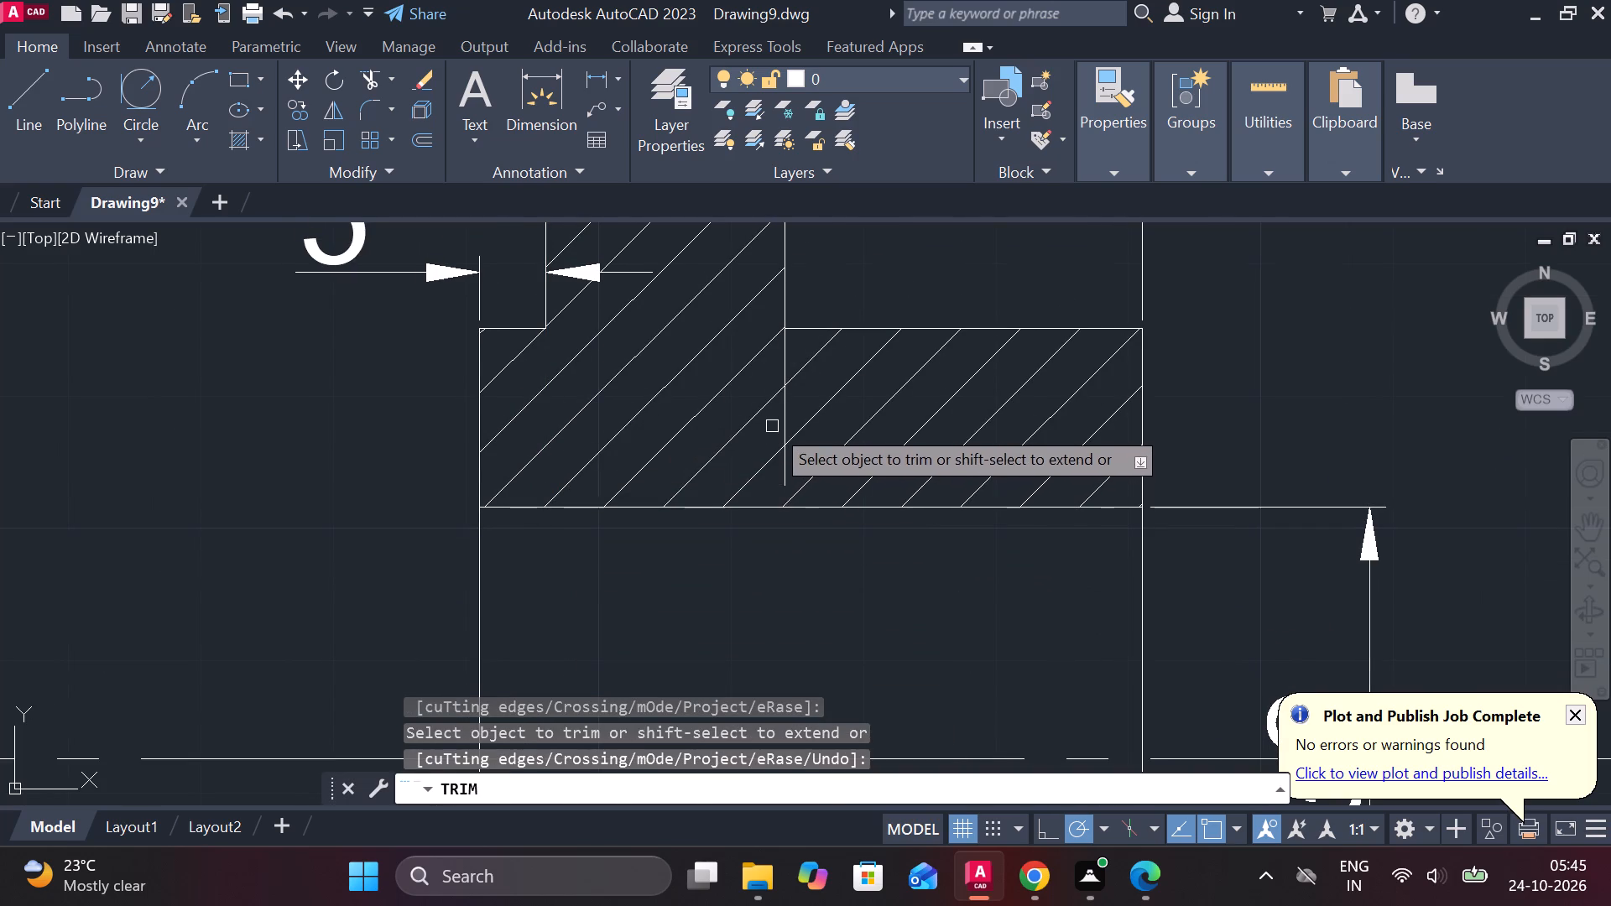
click(780, 421)
scroll(785, 572, down, 2)
key(Escape)
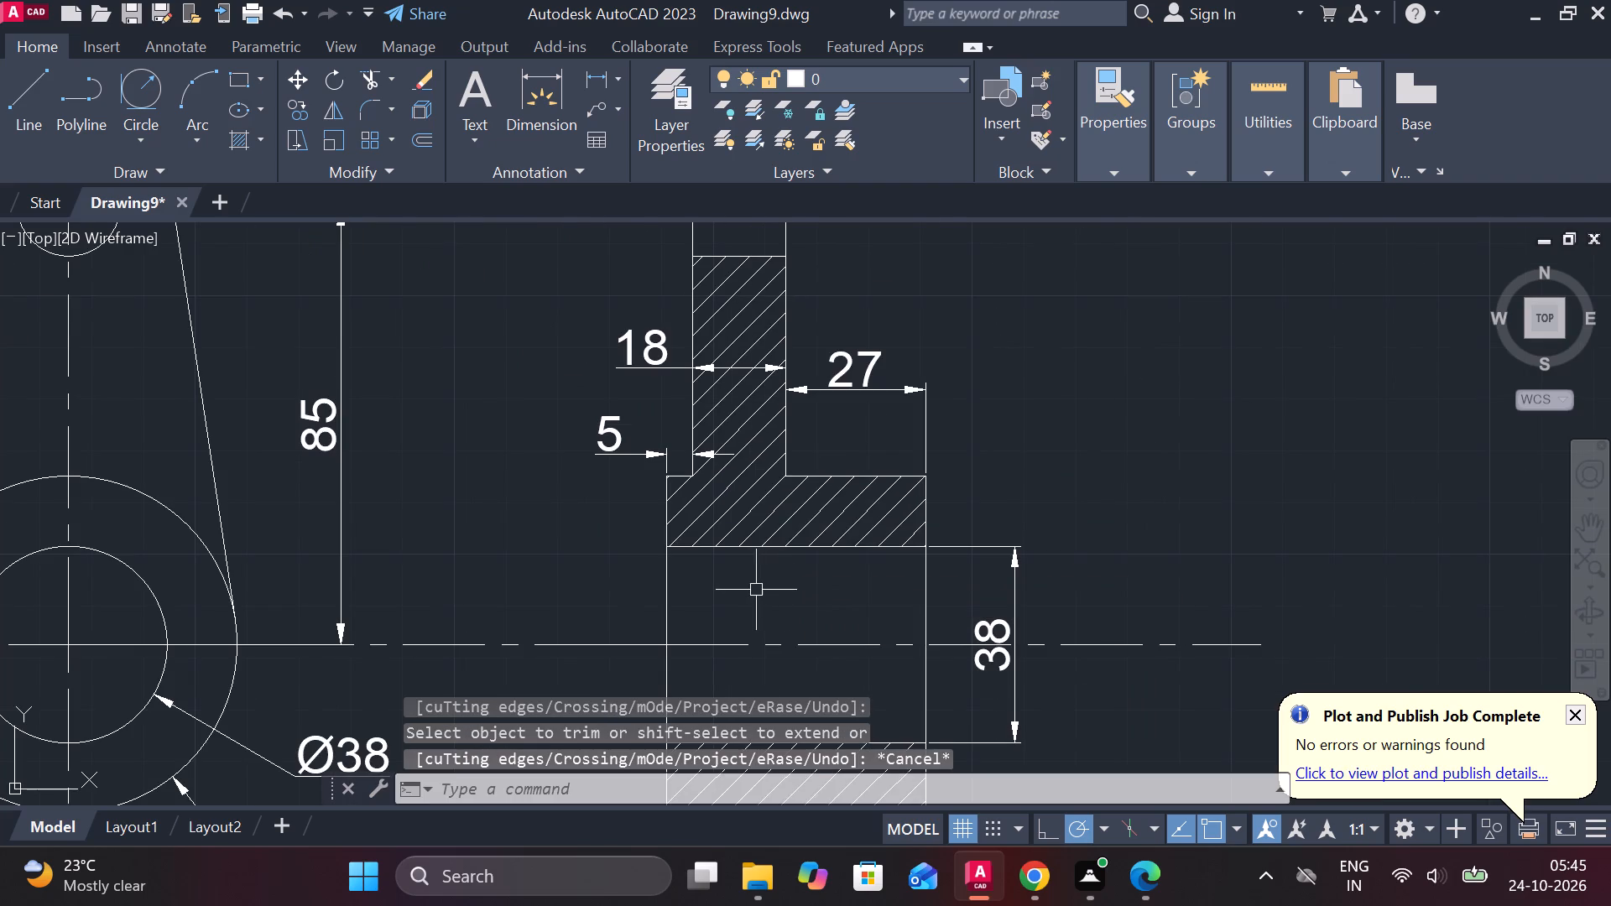
Draw two vertical lines from the web's lower corners down through the hatched wall into the bore, ending level with each other.
scroll(751, 590, up, 1)
key(l)
key(Return)
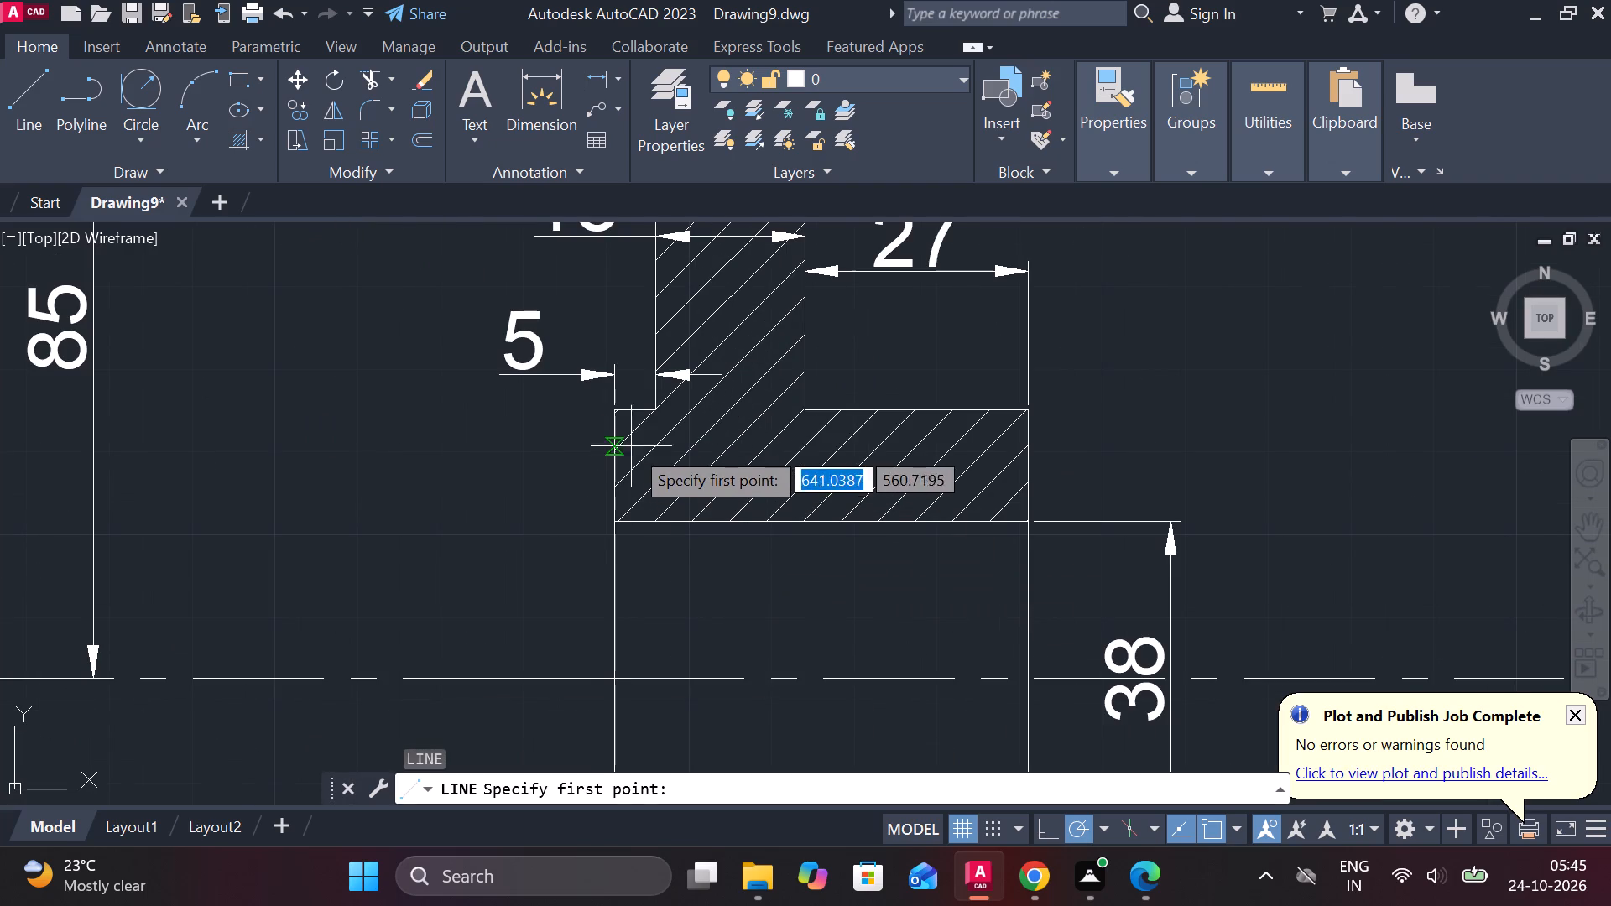
click(650, 415)
click(659, 575)
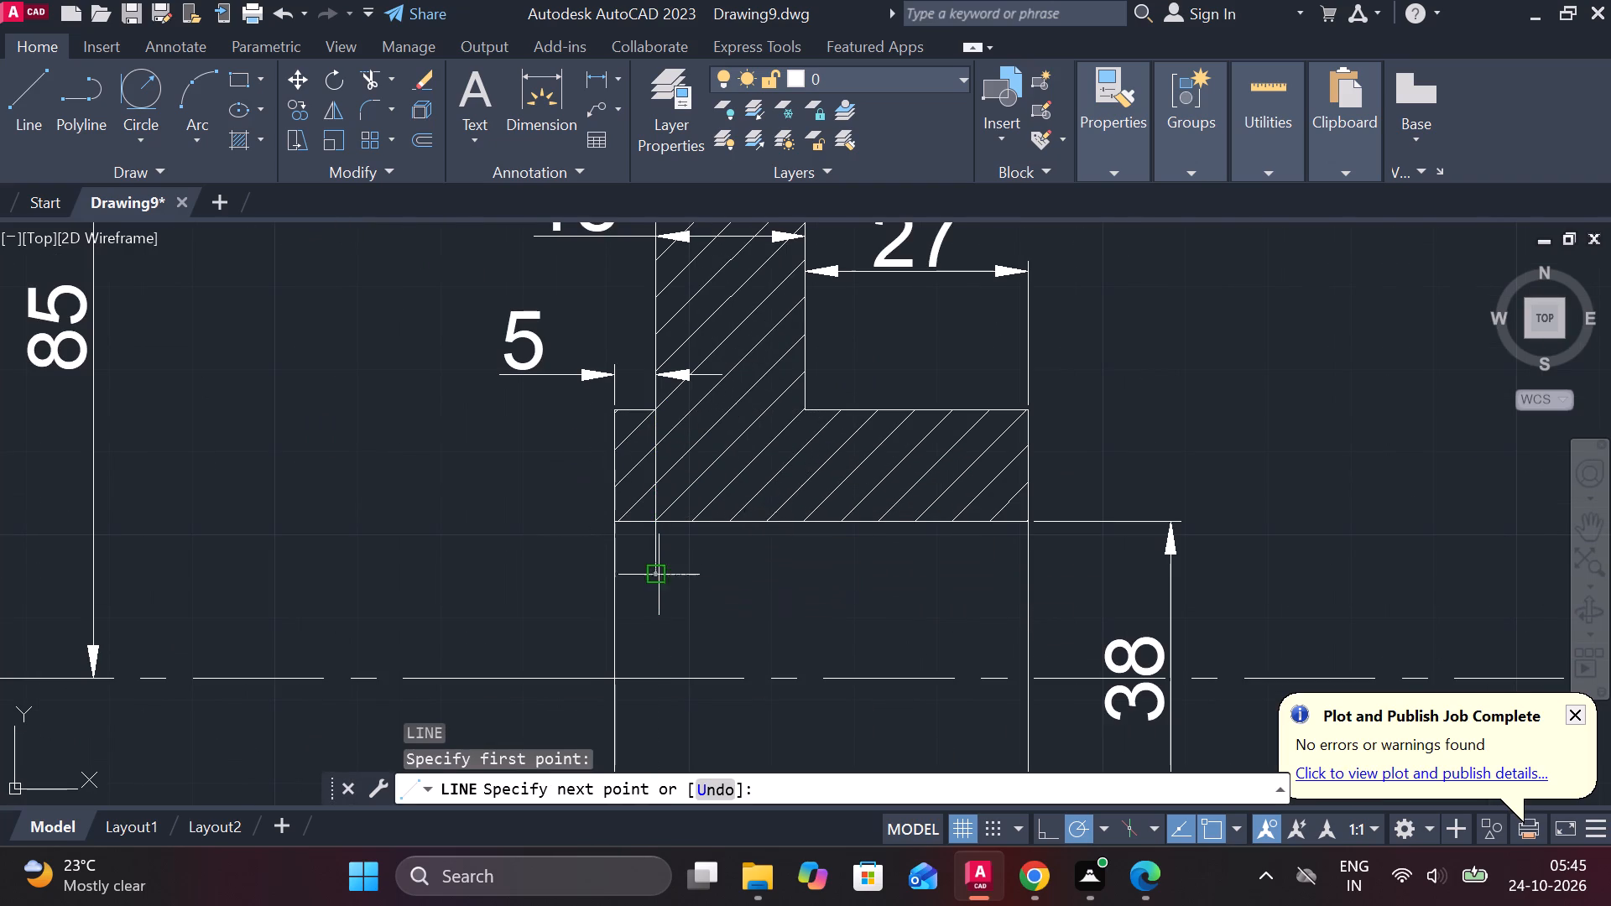
key(Escape)
key(space)
click(808, 417)
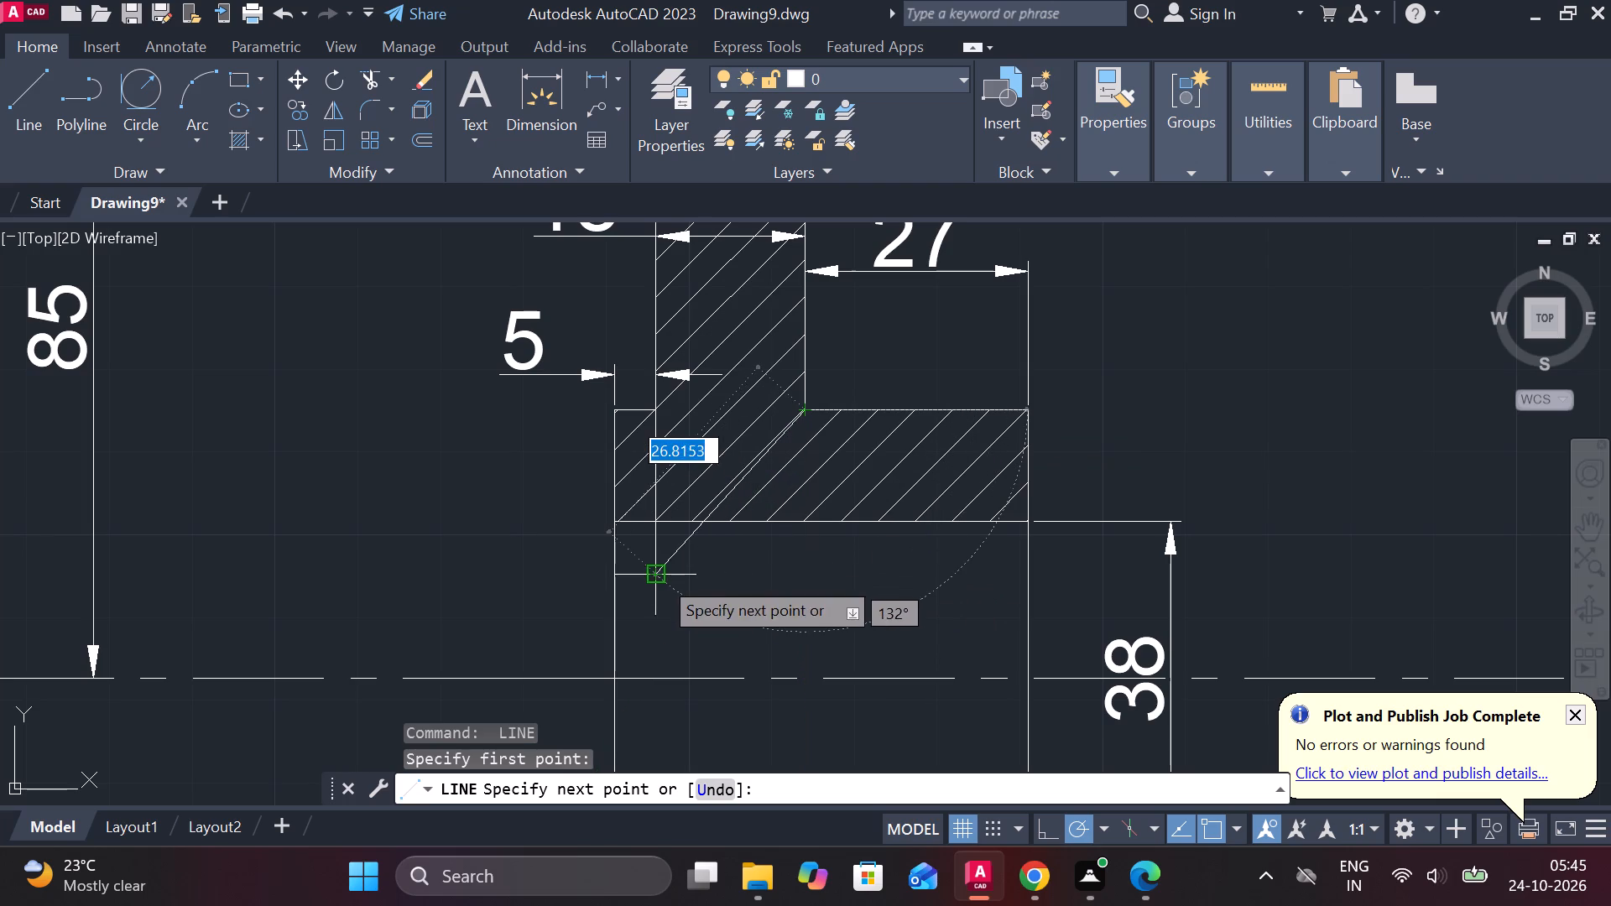
click(804, 575)
key(Escape)
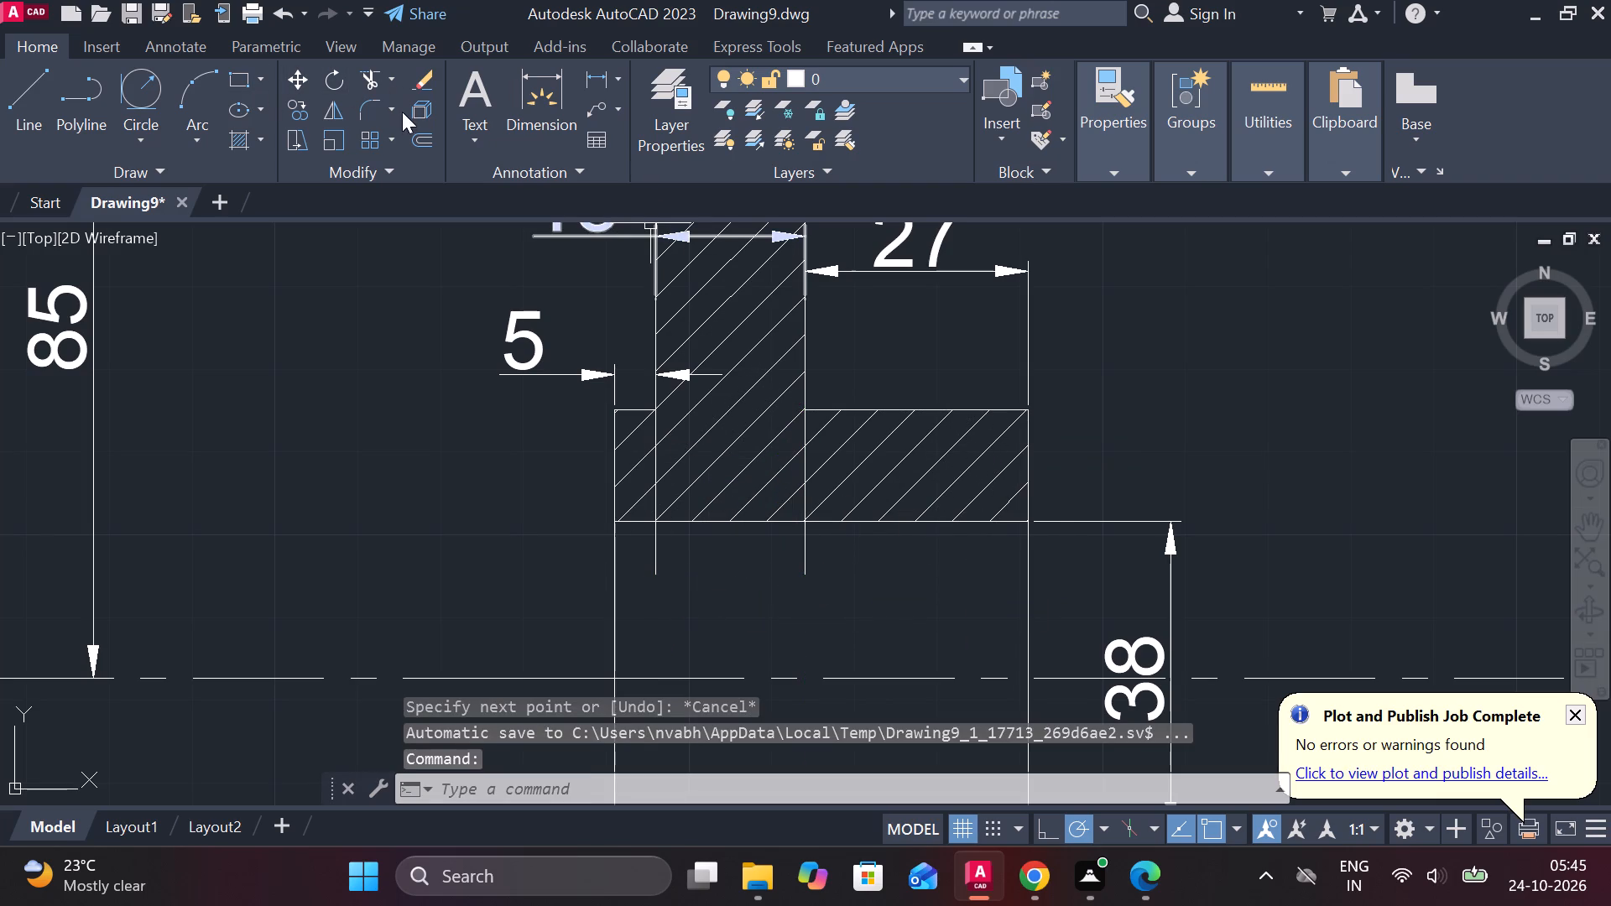
Draw a small three-point arc curving outward from the lower end of the web line on the 27 mm side.
click(202, 86)
click(811, 582)
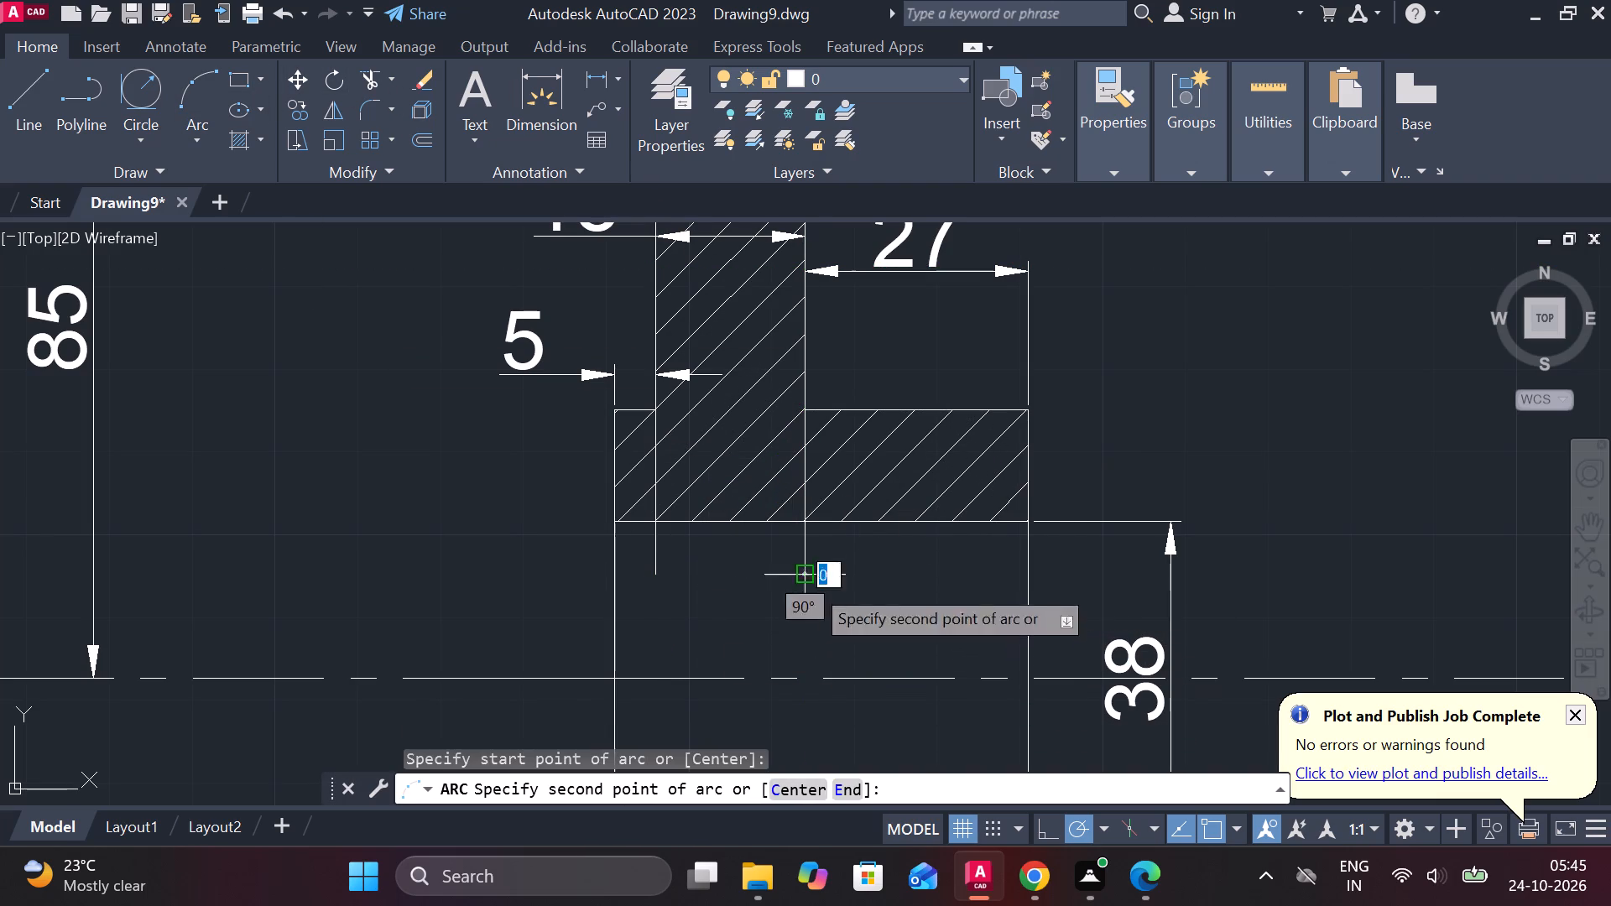
click(831, 617)
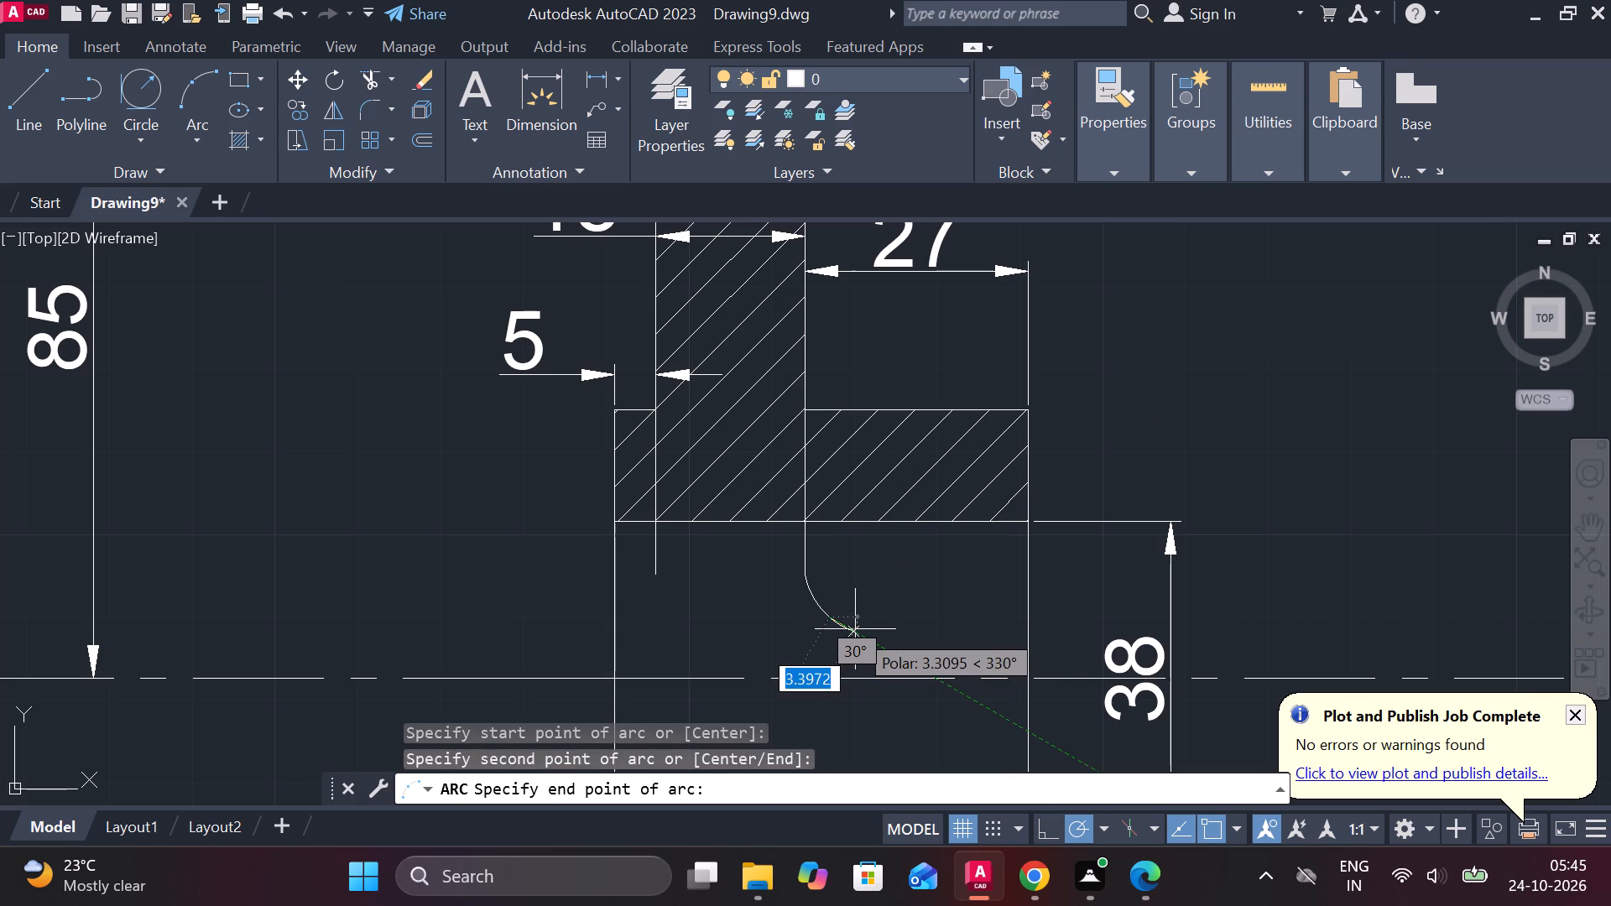
click(855, 629)
key(Escape)
Mirror the small arc about the web's vertical centre axis to the other web line, keeping the source arc.
click(832, 622)
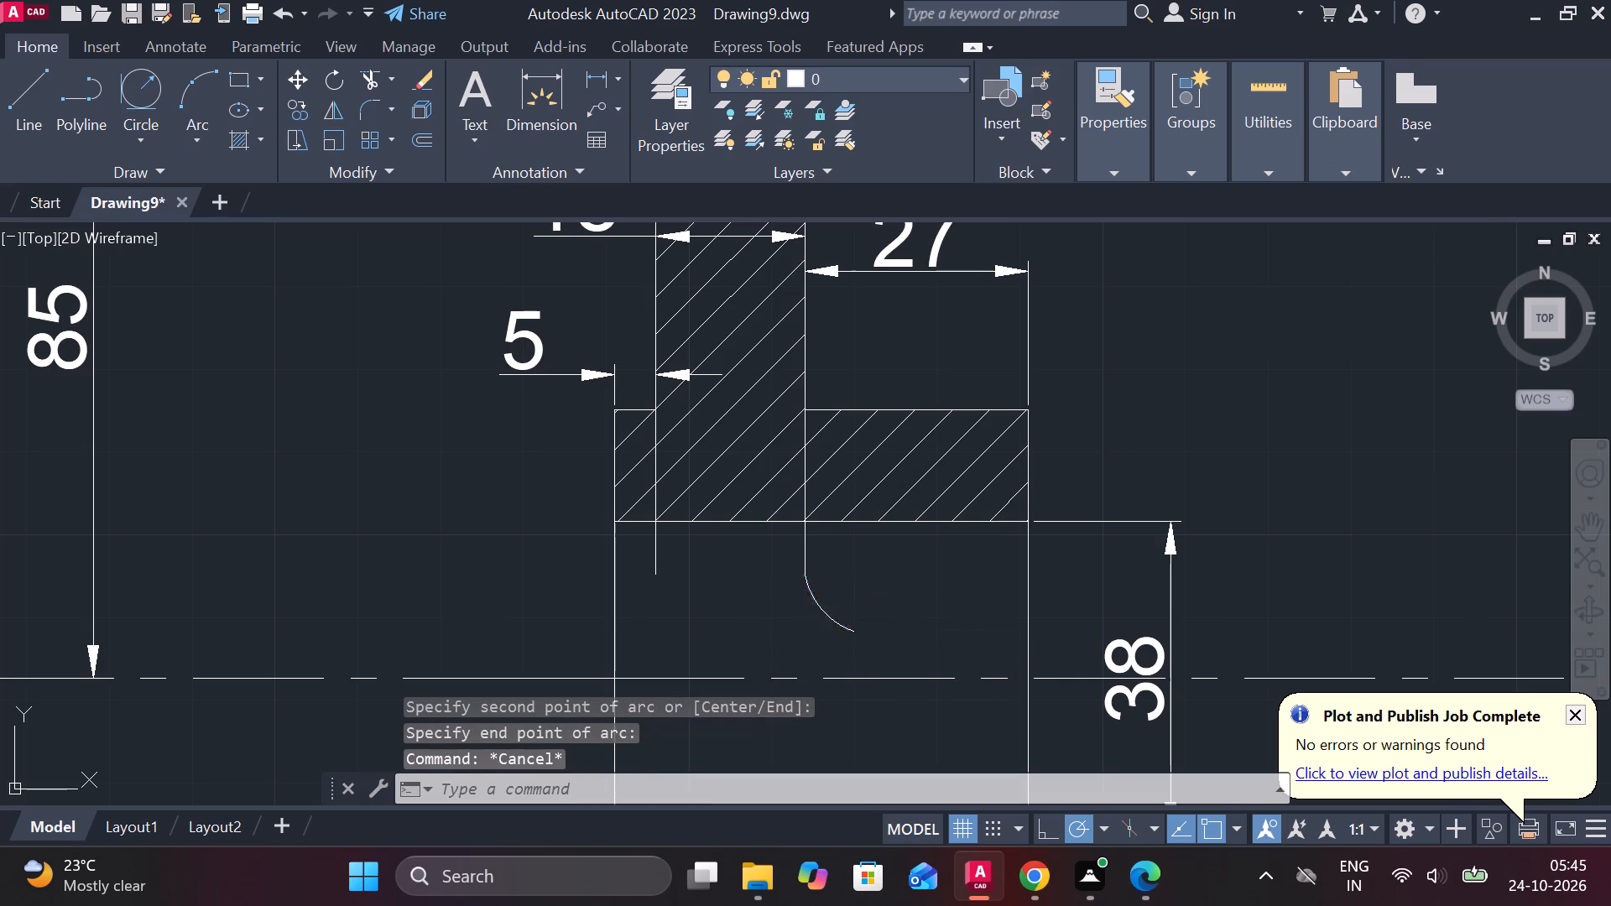
text(MI)
key(Return)
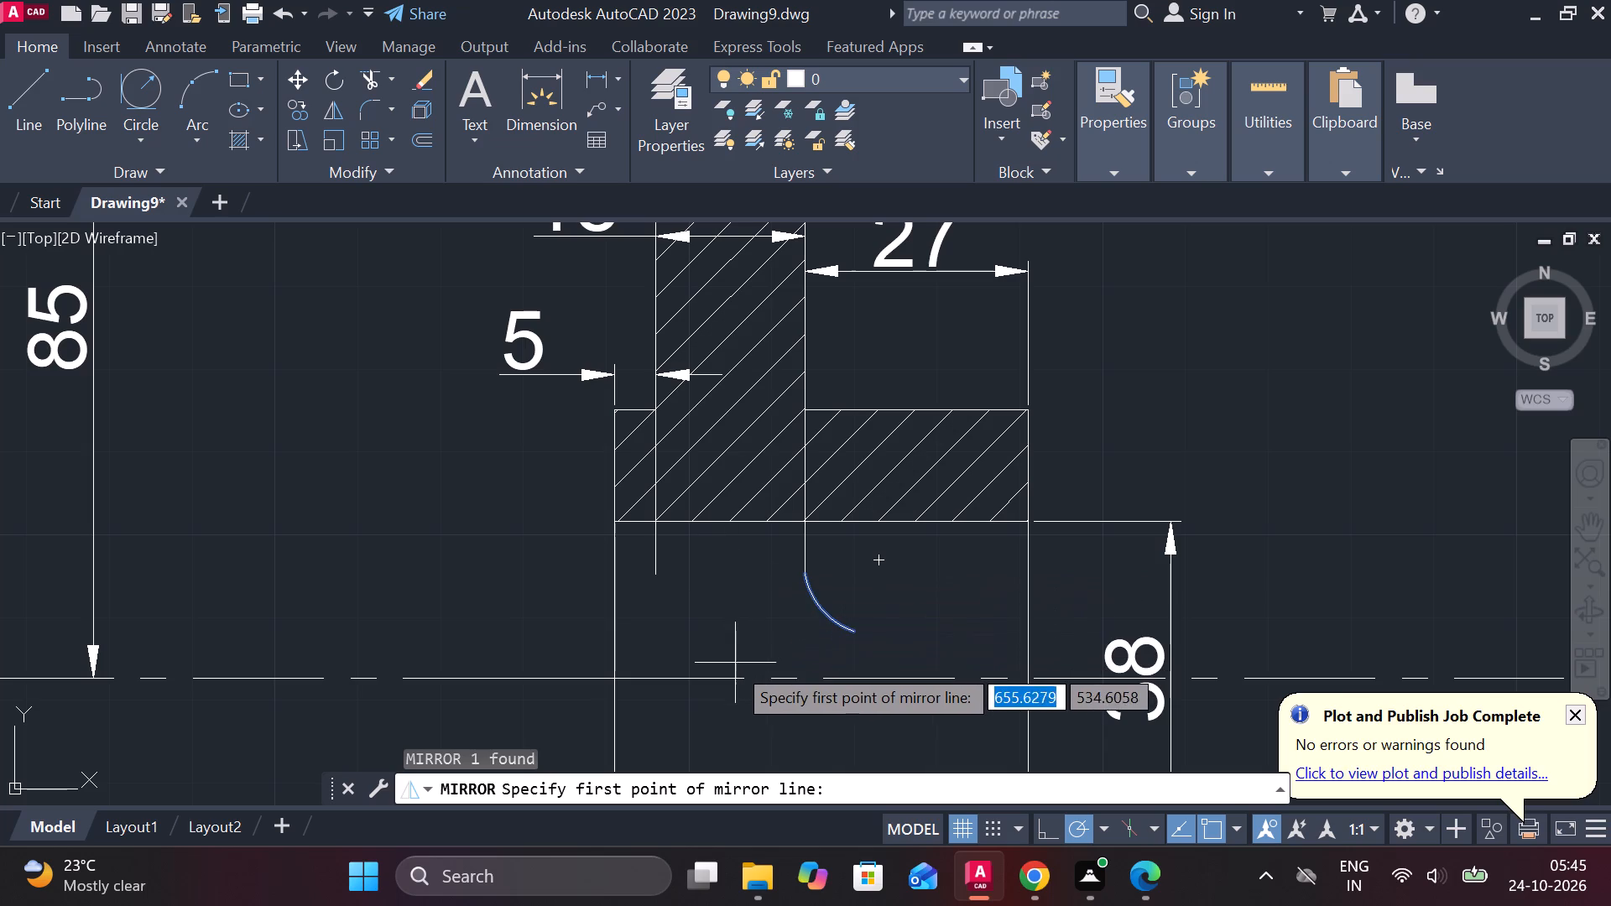
scroll(743, 504, down, 2)
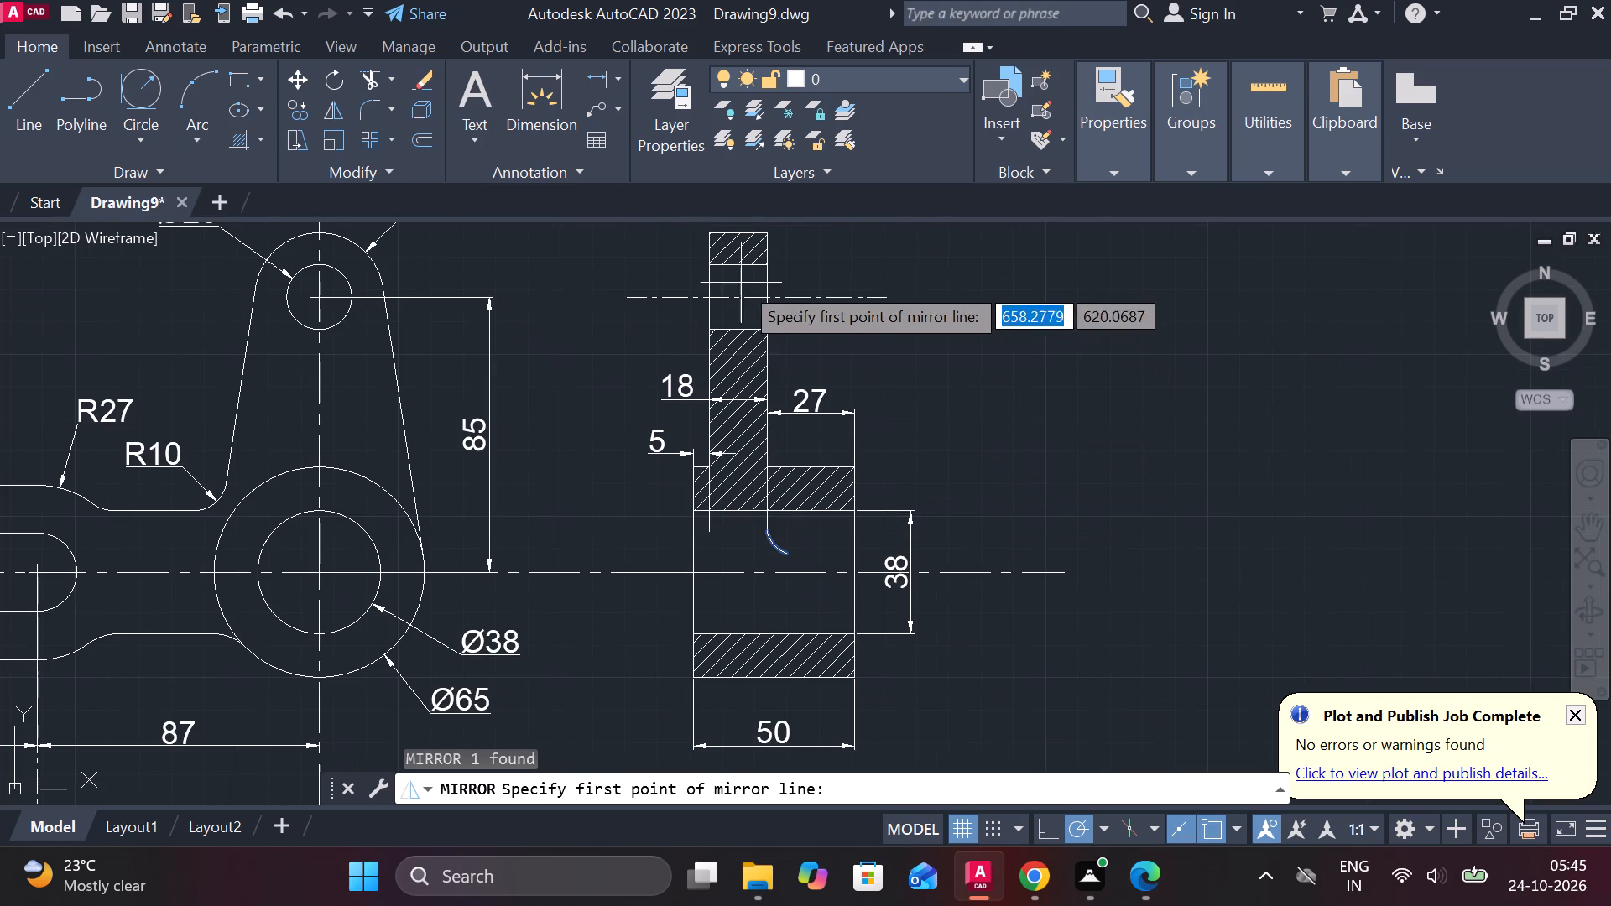
click(736, 231)
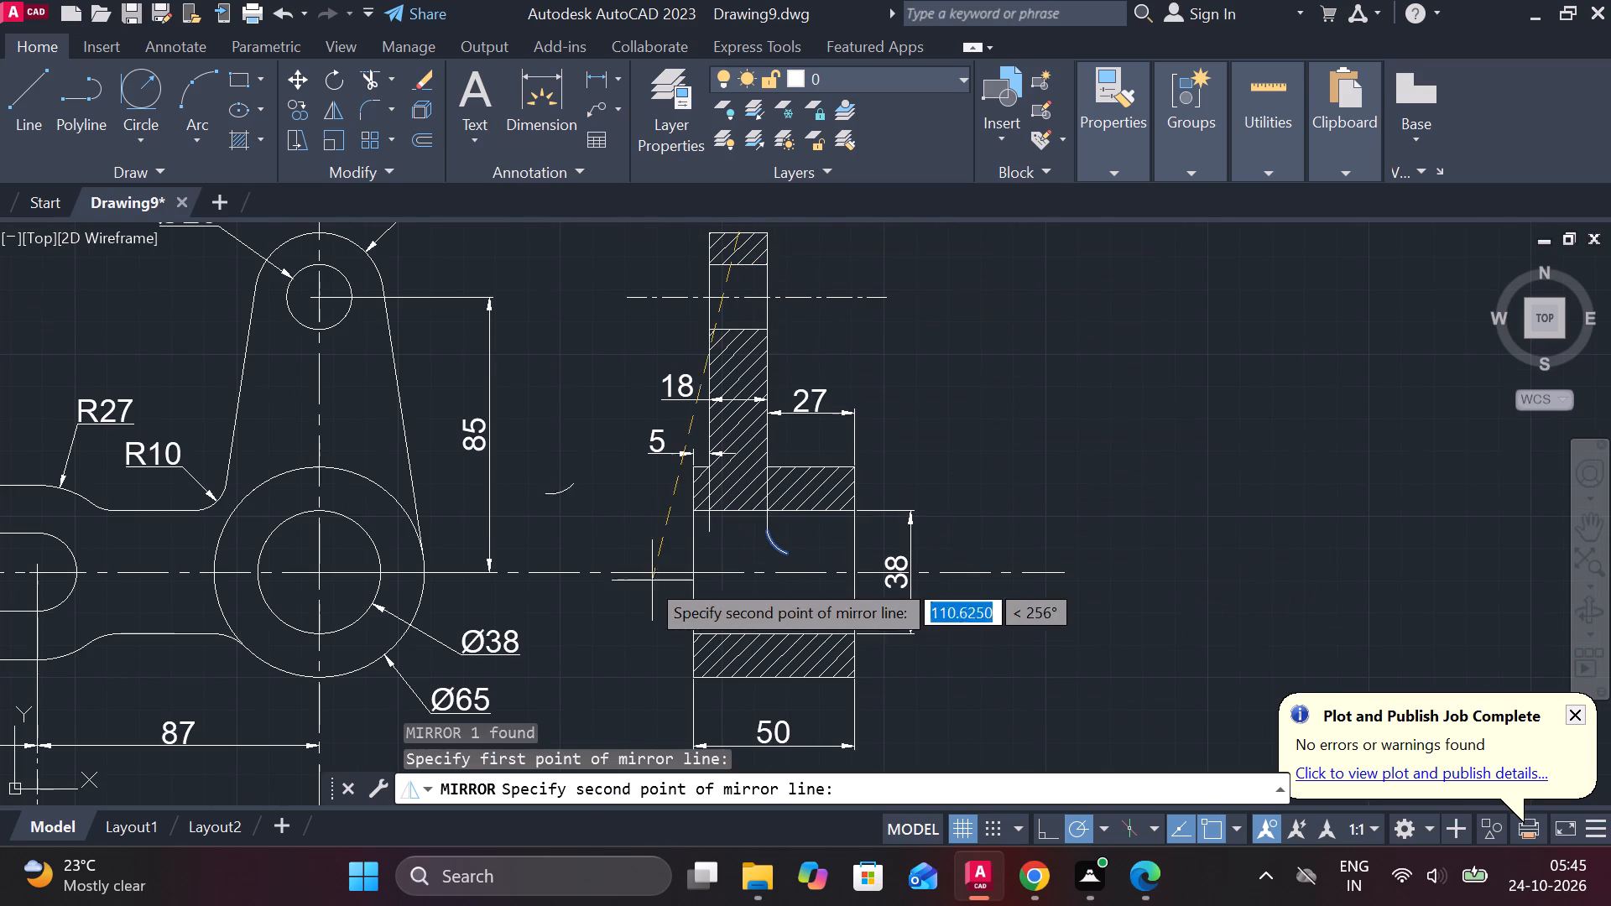
click(737, 618)
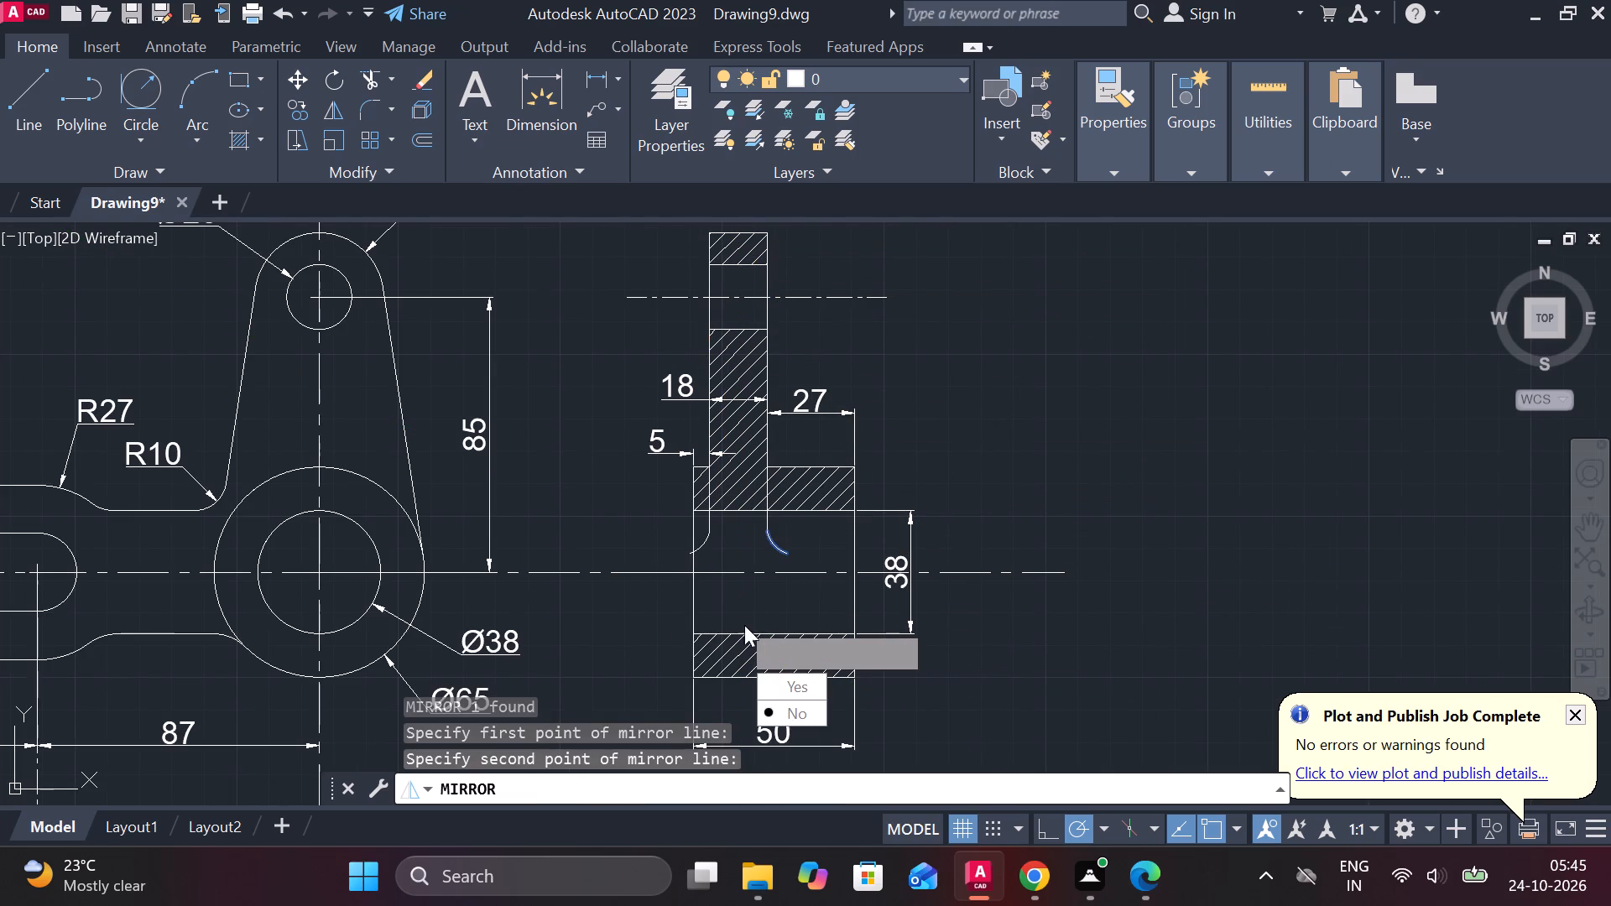
drag(786, 714, 737, 618)
scroll(600, 427, up, 2)
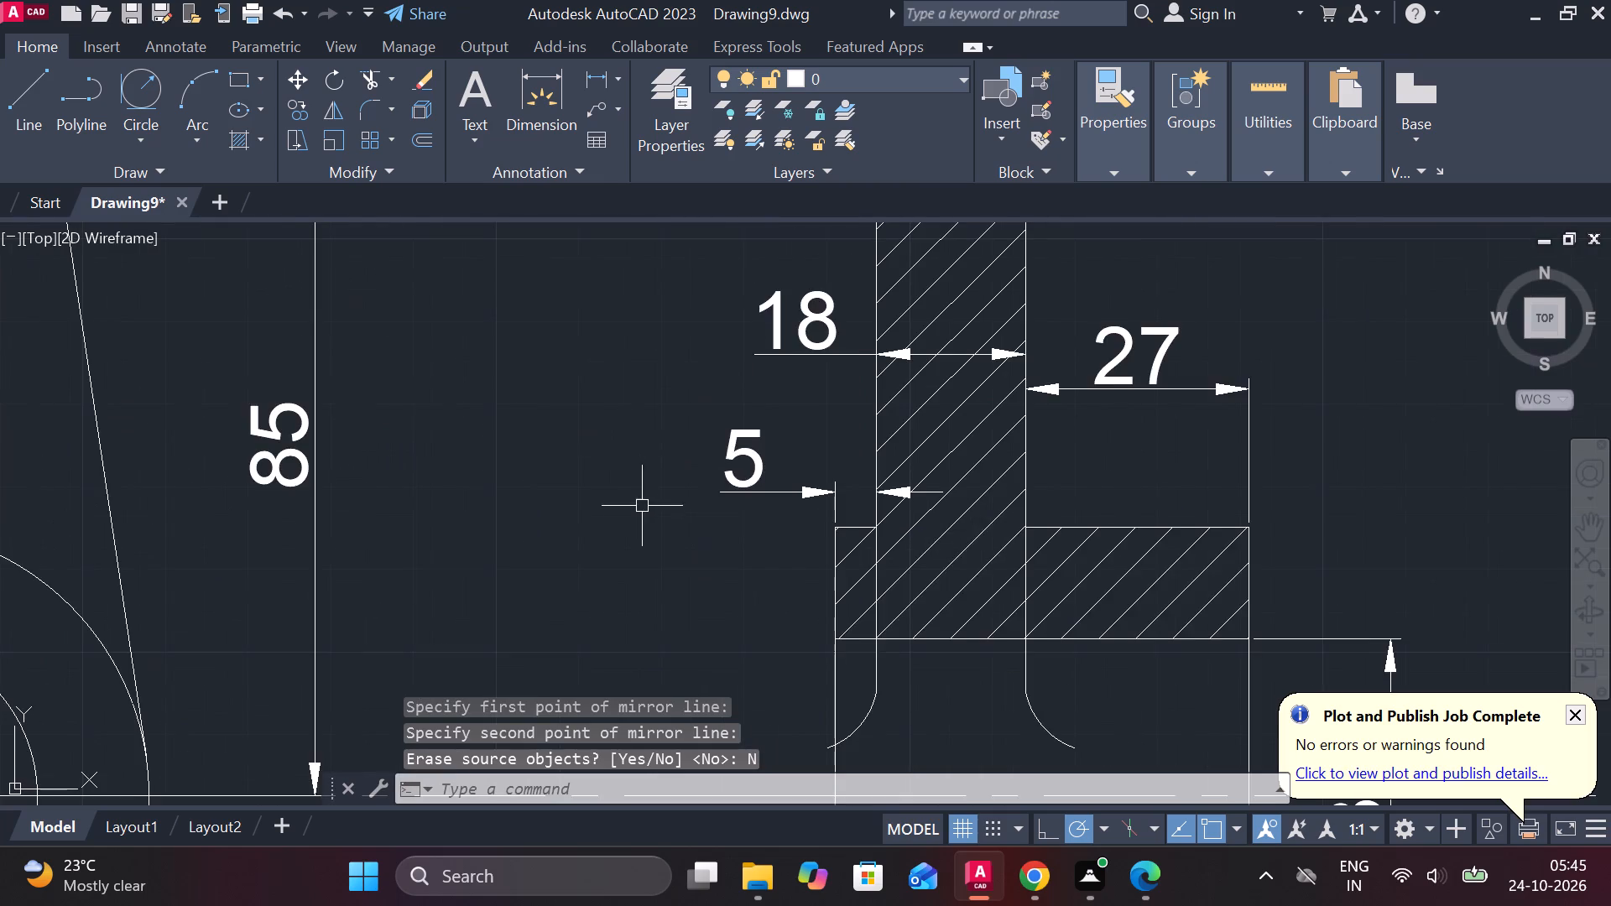
Shorten the mirrored small arc on the 5 mm side by trimming its outer end at a short oblique cutting line, removing that line too.
middle_drag(617, 508, 519, 375)
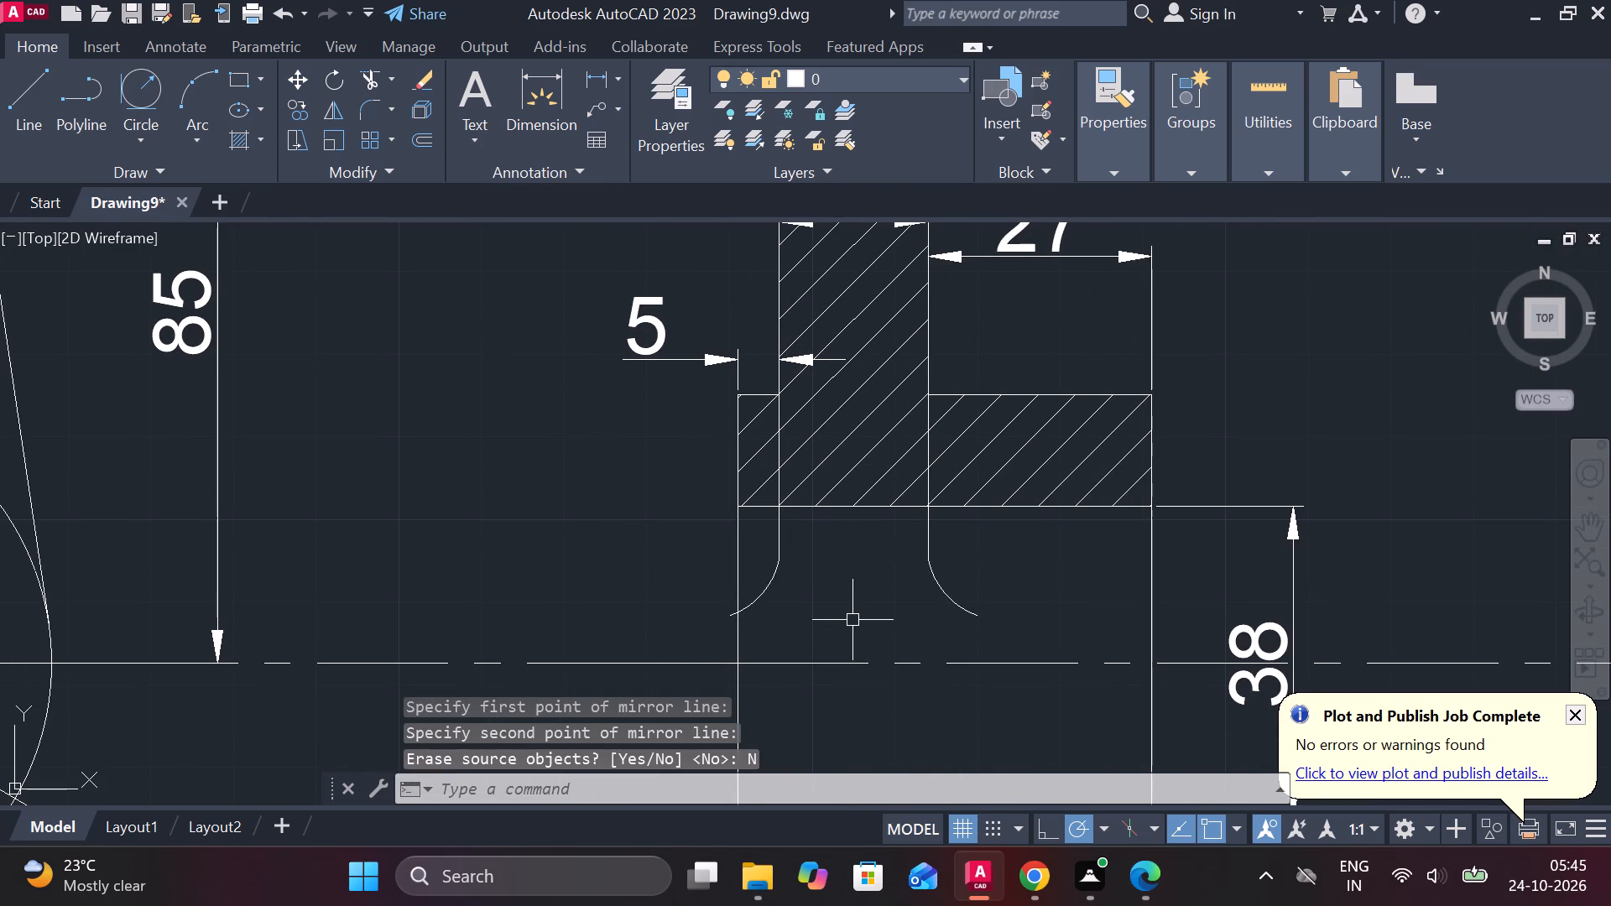
middle_drag(837, 620, 764, 602)
scroll(700, 583, up, 1)
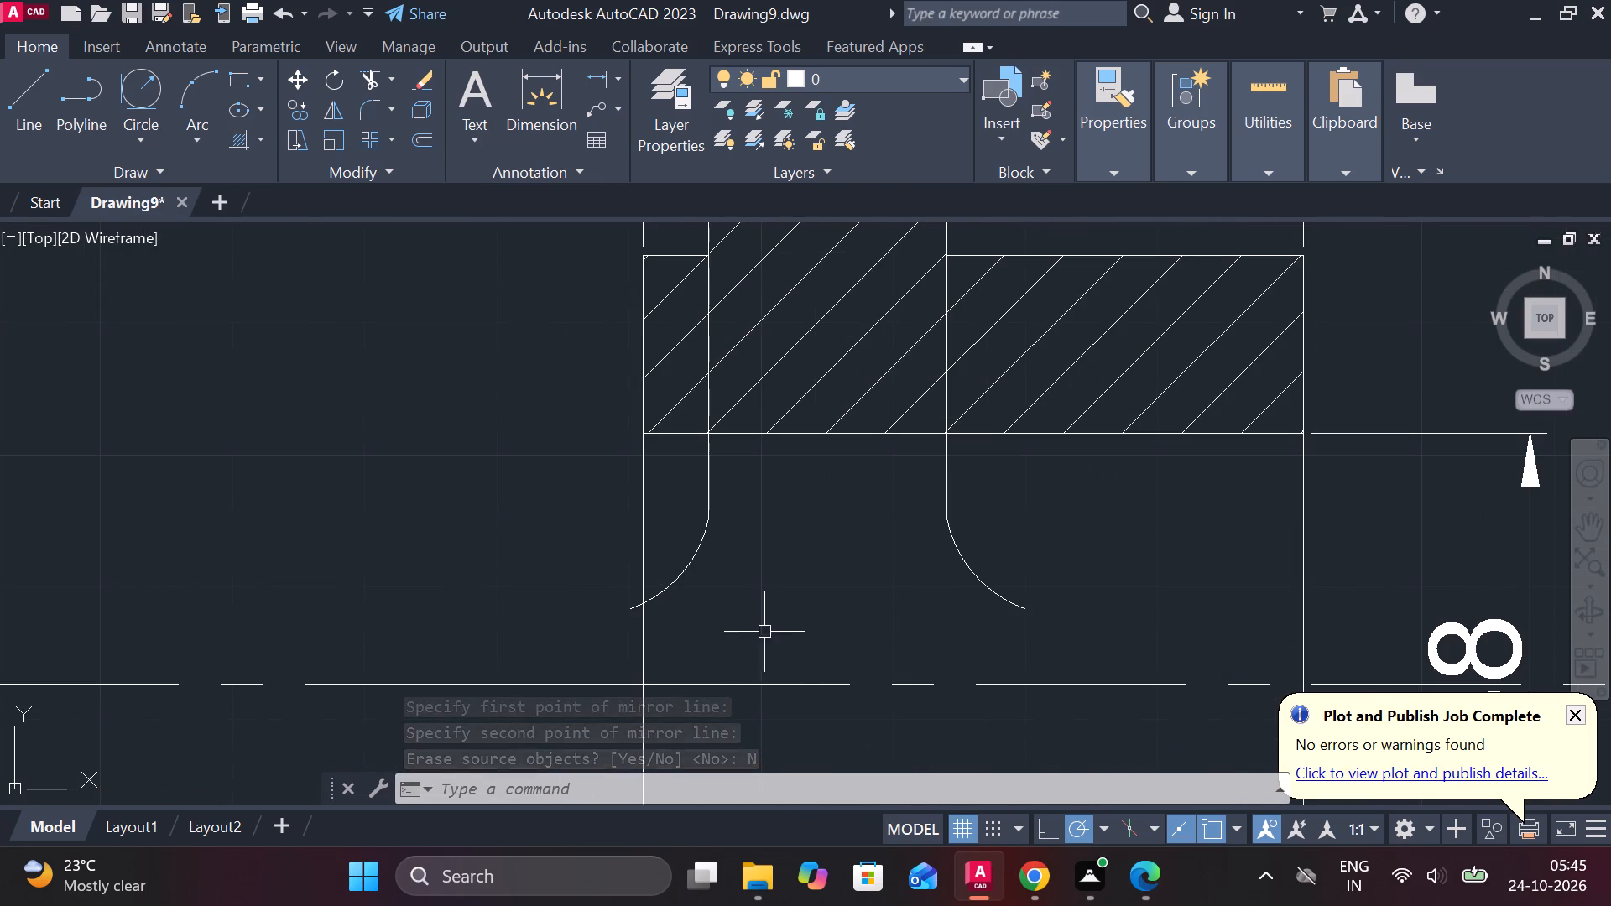
key(l)
key(Return)
scroll(795, 641, up, 1)
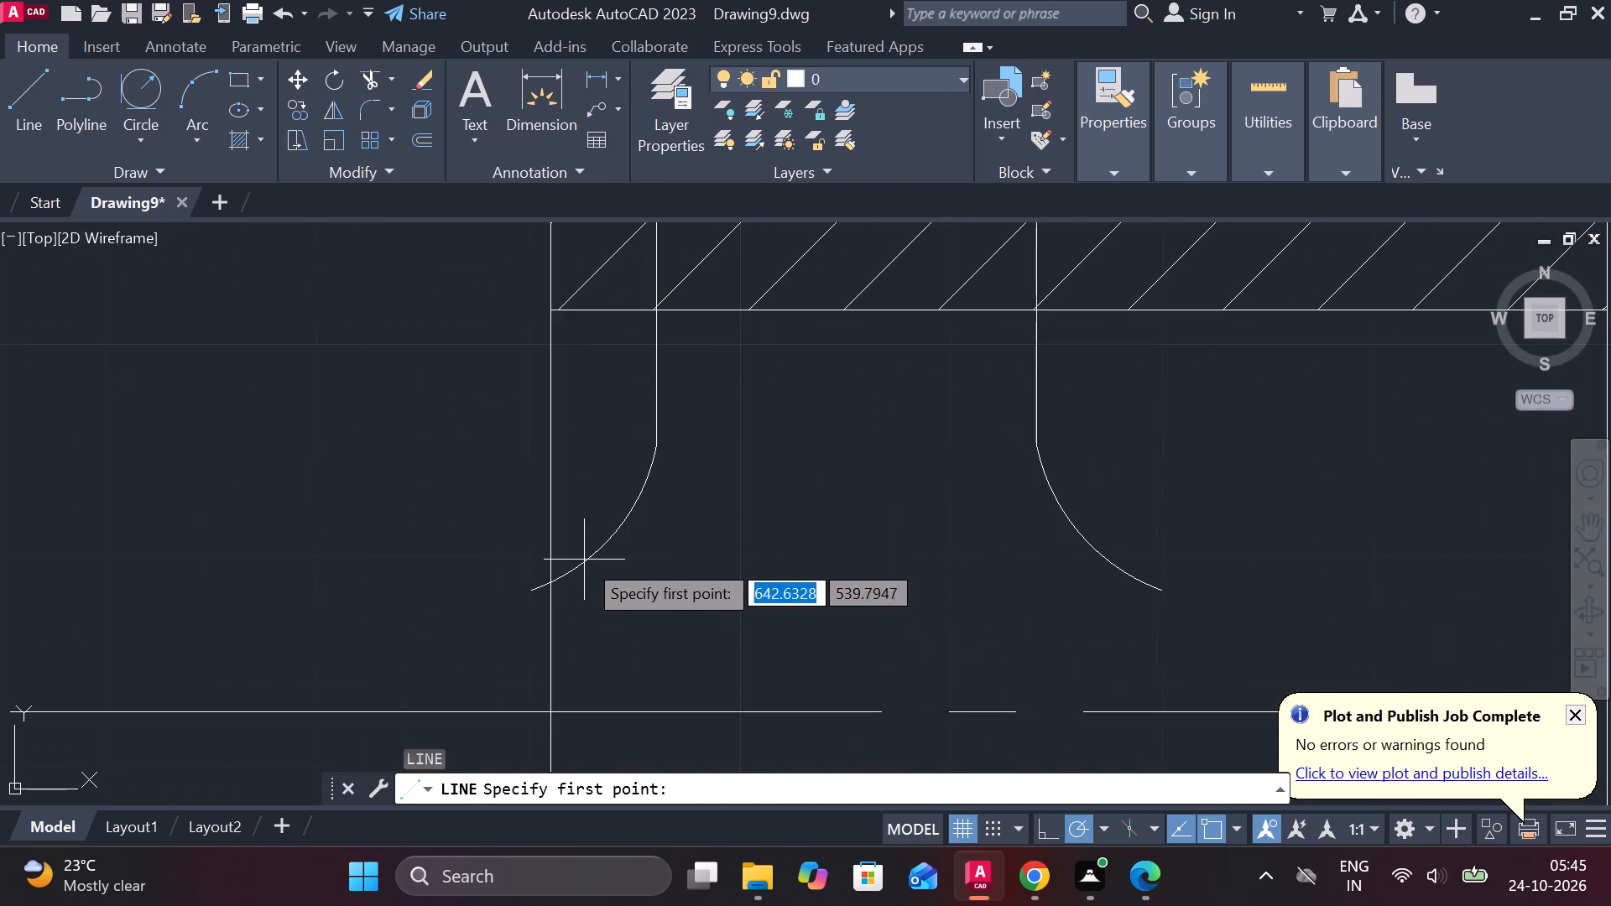
scroll(592, 534, up, 2)
drag(519, 560, 529, 570)
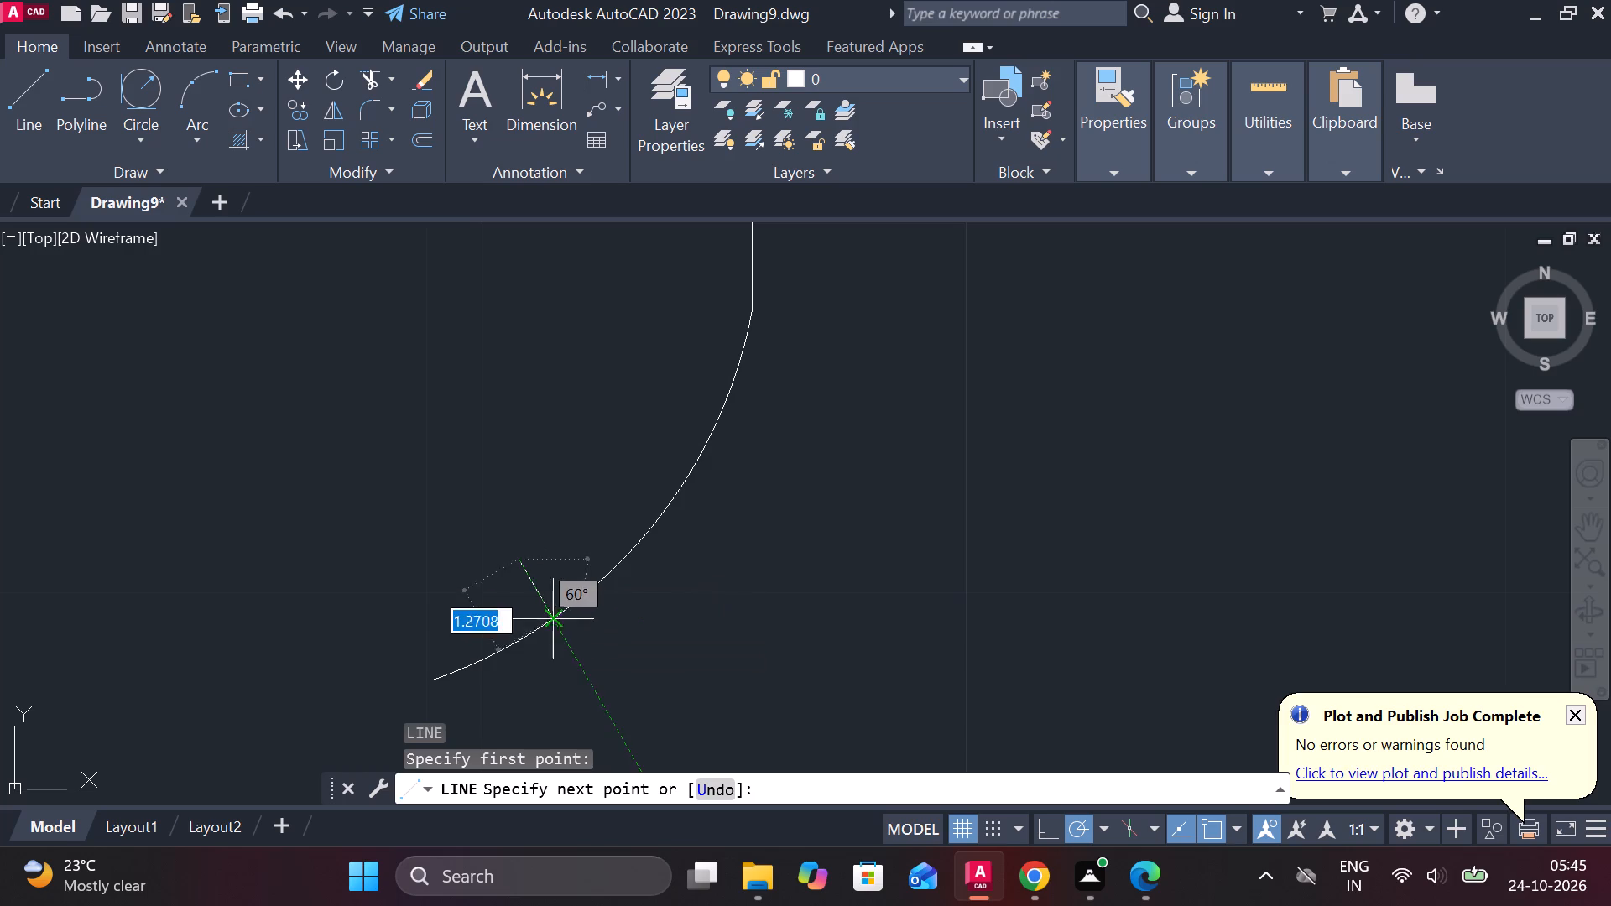
click(574, 685)
key(Escape)
text(TR)
key(space)
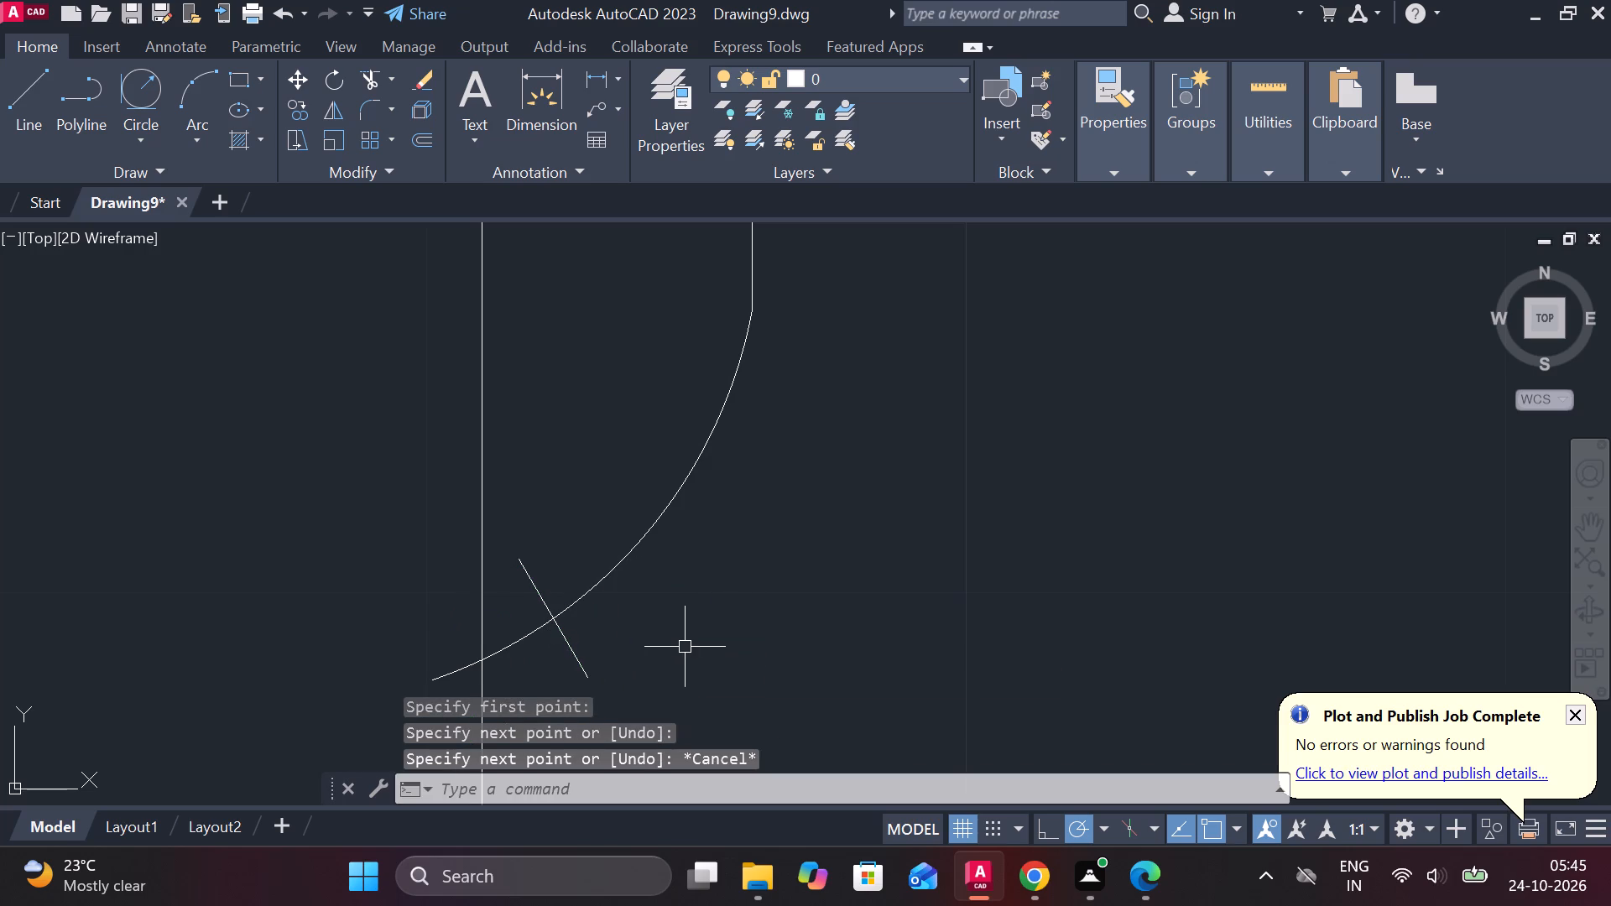
click(512, 654)
click(456, 669)
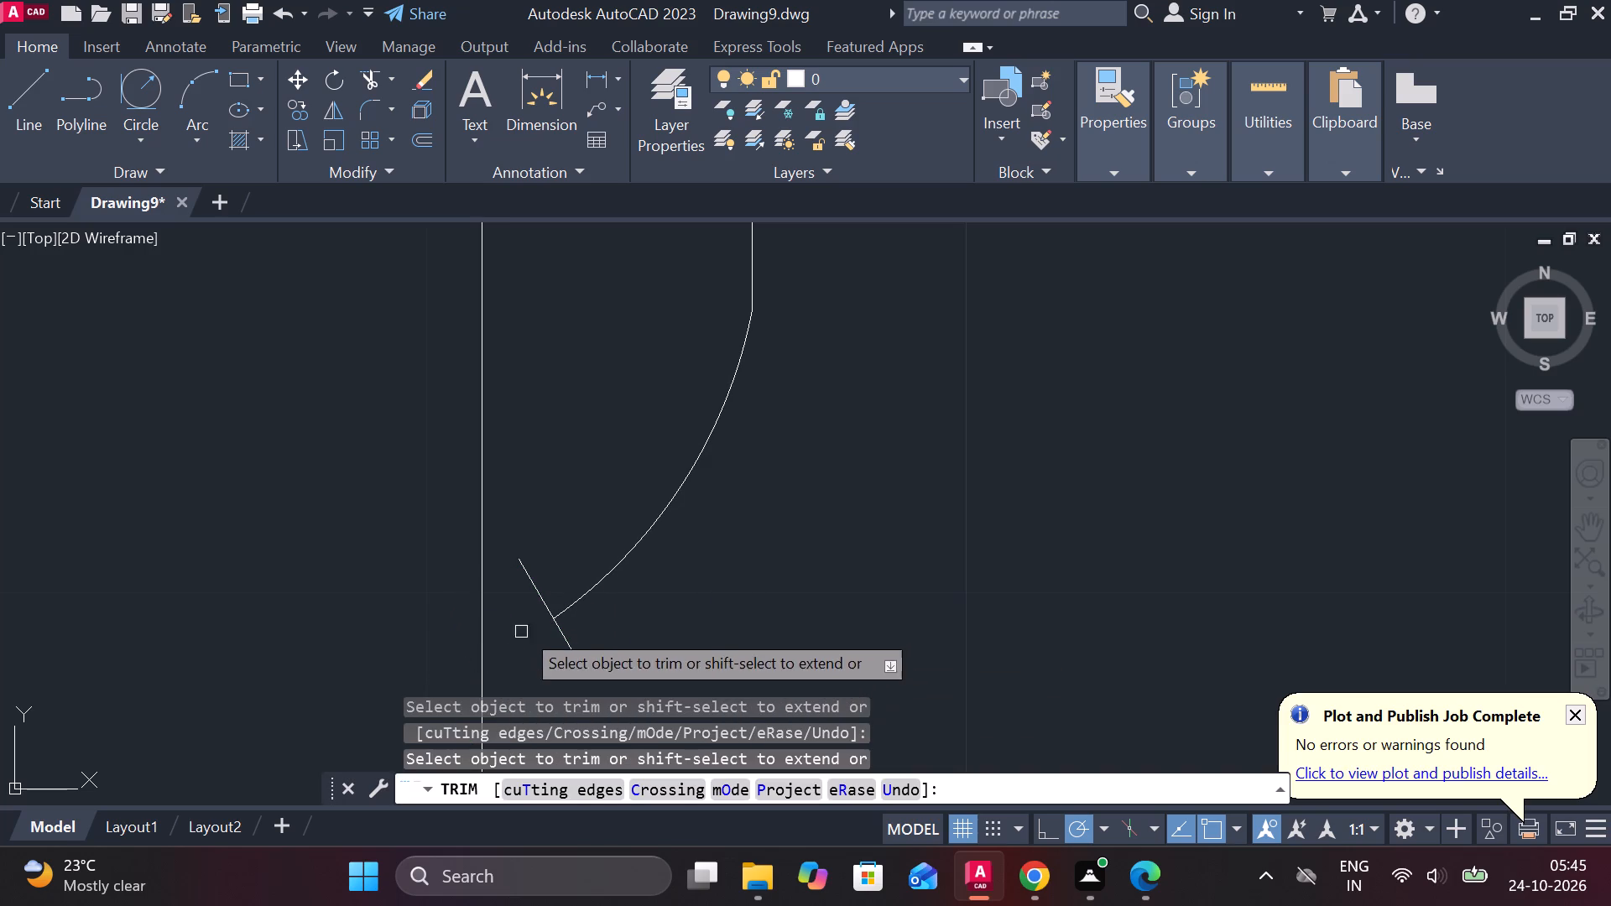
click(534, 597)
click(570, 654)
scroll(710, 648, down, 3)
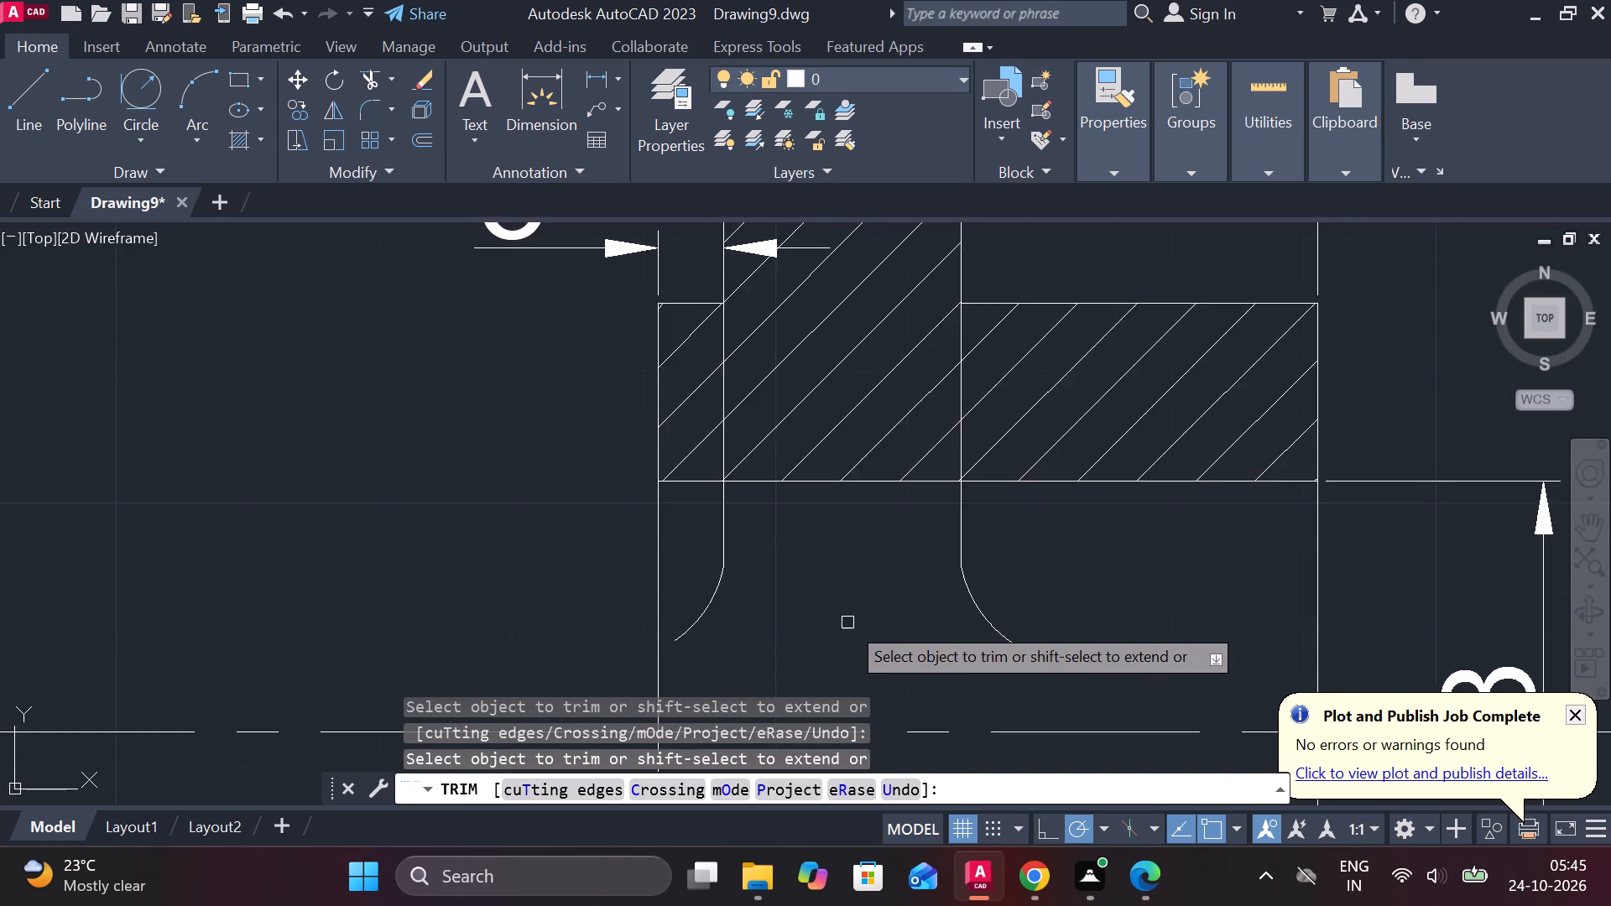
scroll(847, 622, down, 1)
scroll(1022, 629, down, 2)
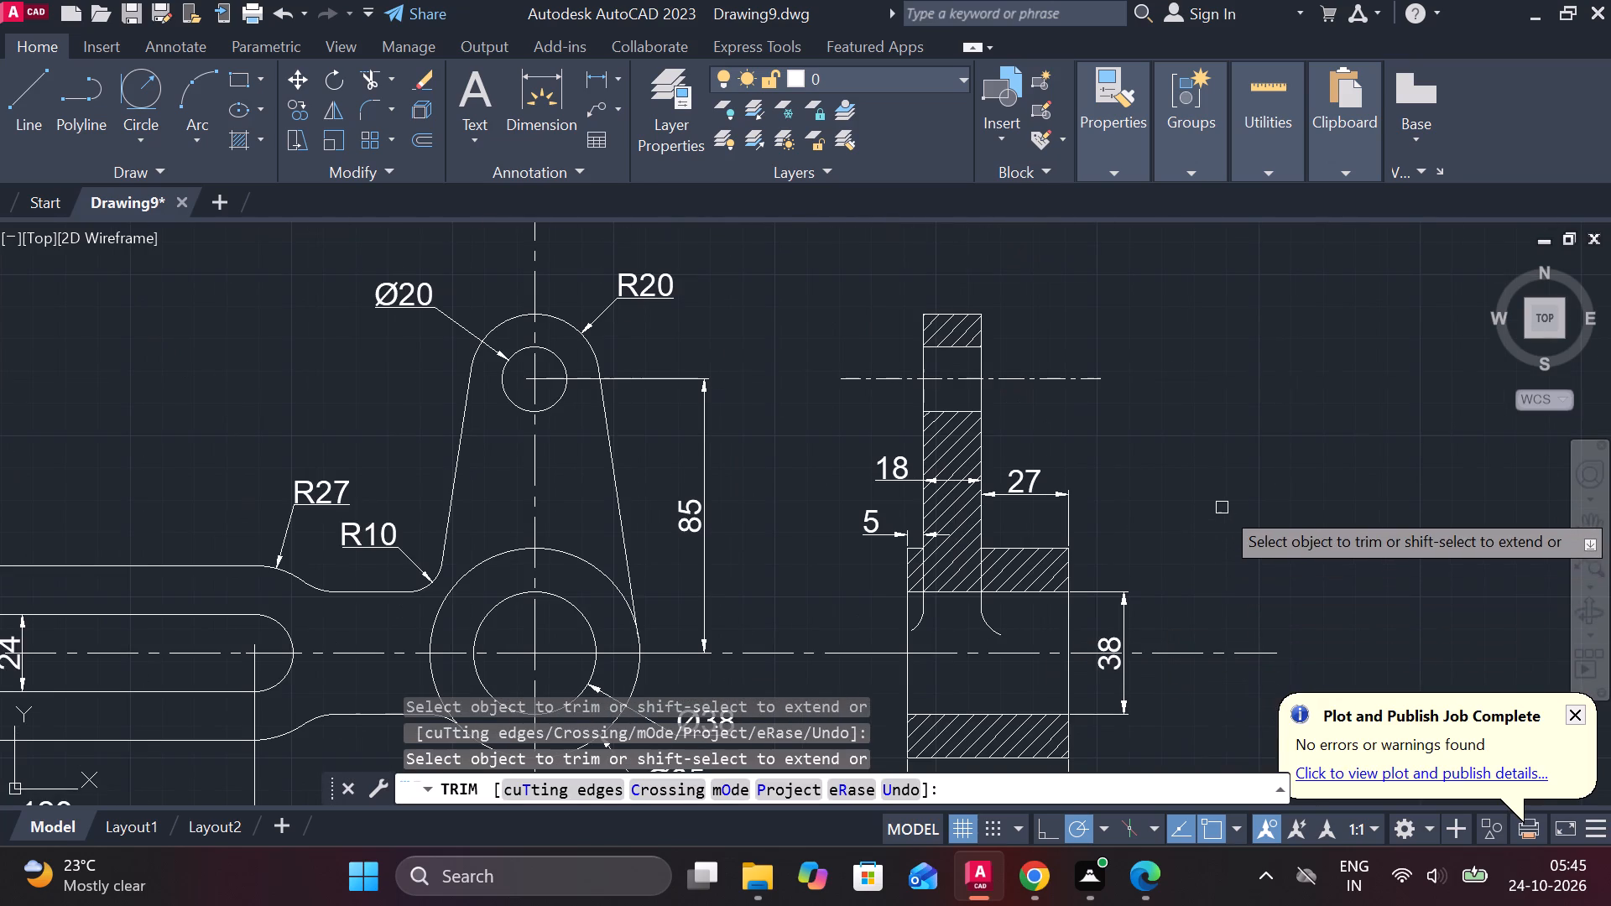
scroll(1222, 508, up, 1)
key(Escape)
Set the linetype of both web extension lines and their two end arcs in the first lever's hatched side view to DASHED.
middle_drag(1106, 569, 1138, 438)
scroll(1118, 500, up, 1)
scroll(663, 474, up, 2)
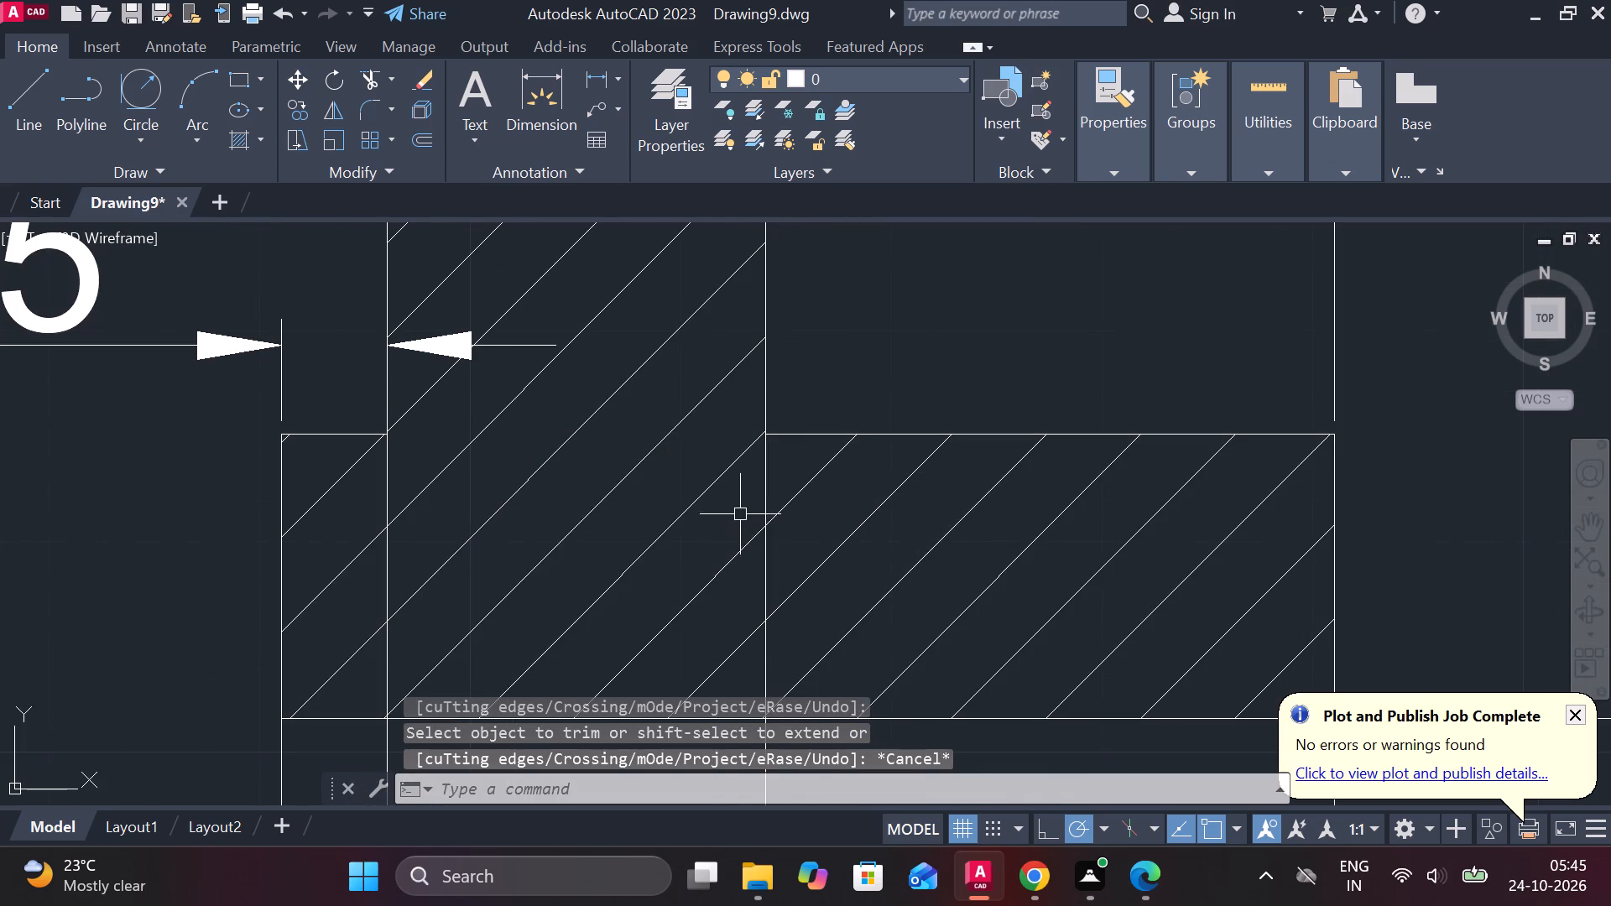
click(764, 488)
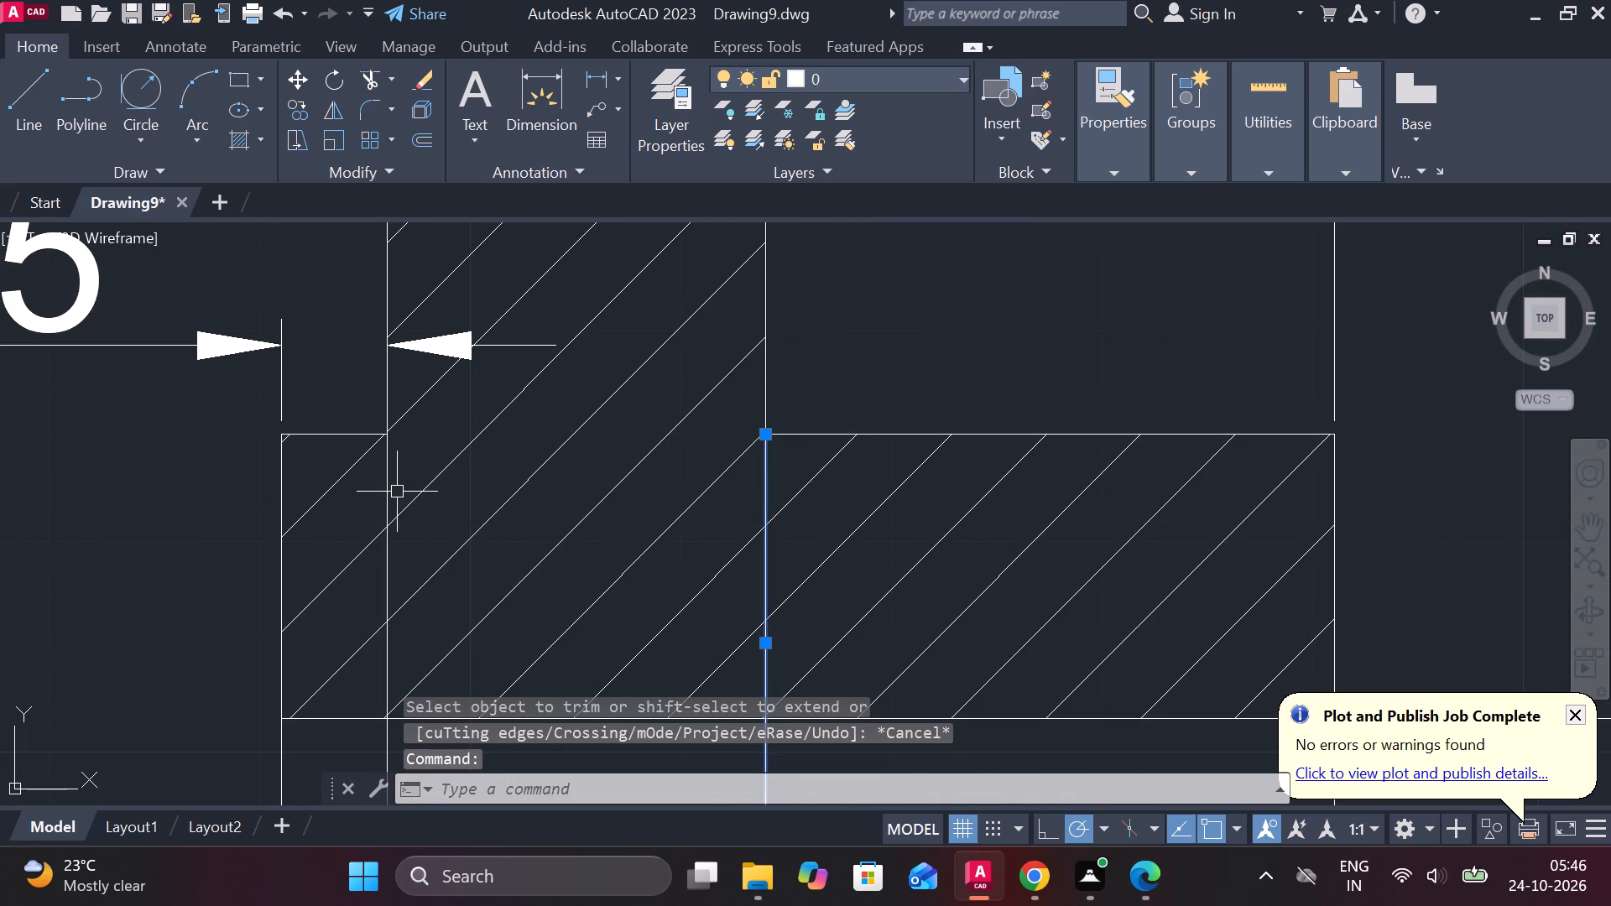
click(388, 478)
scroll(482, 509, down, 3)
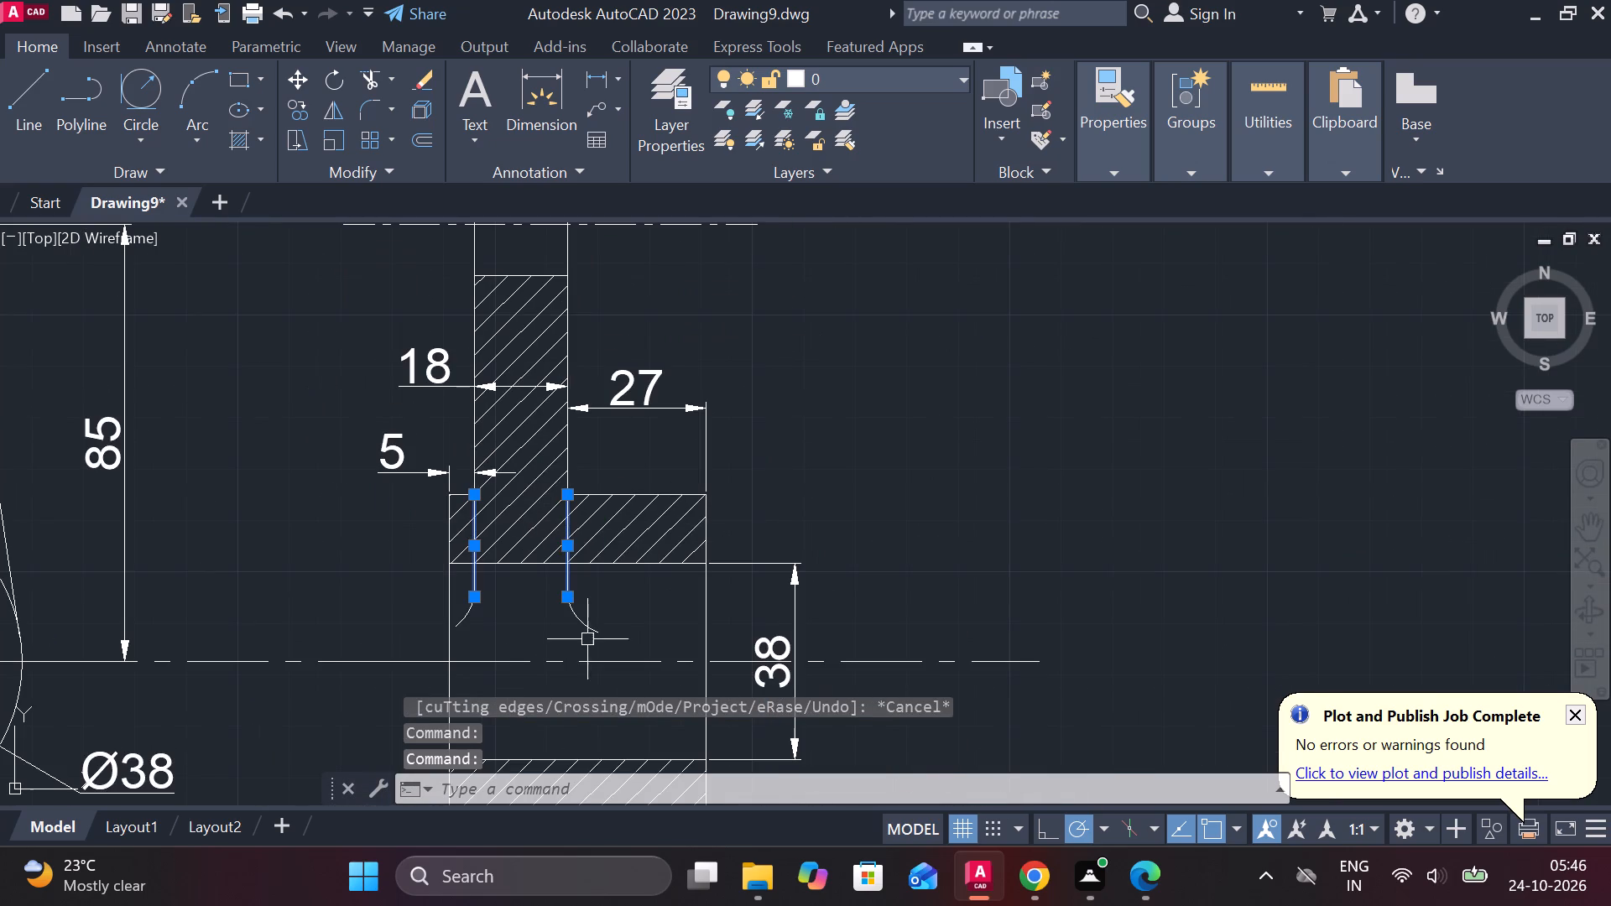
click(584, 626)
click(468, 620)
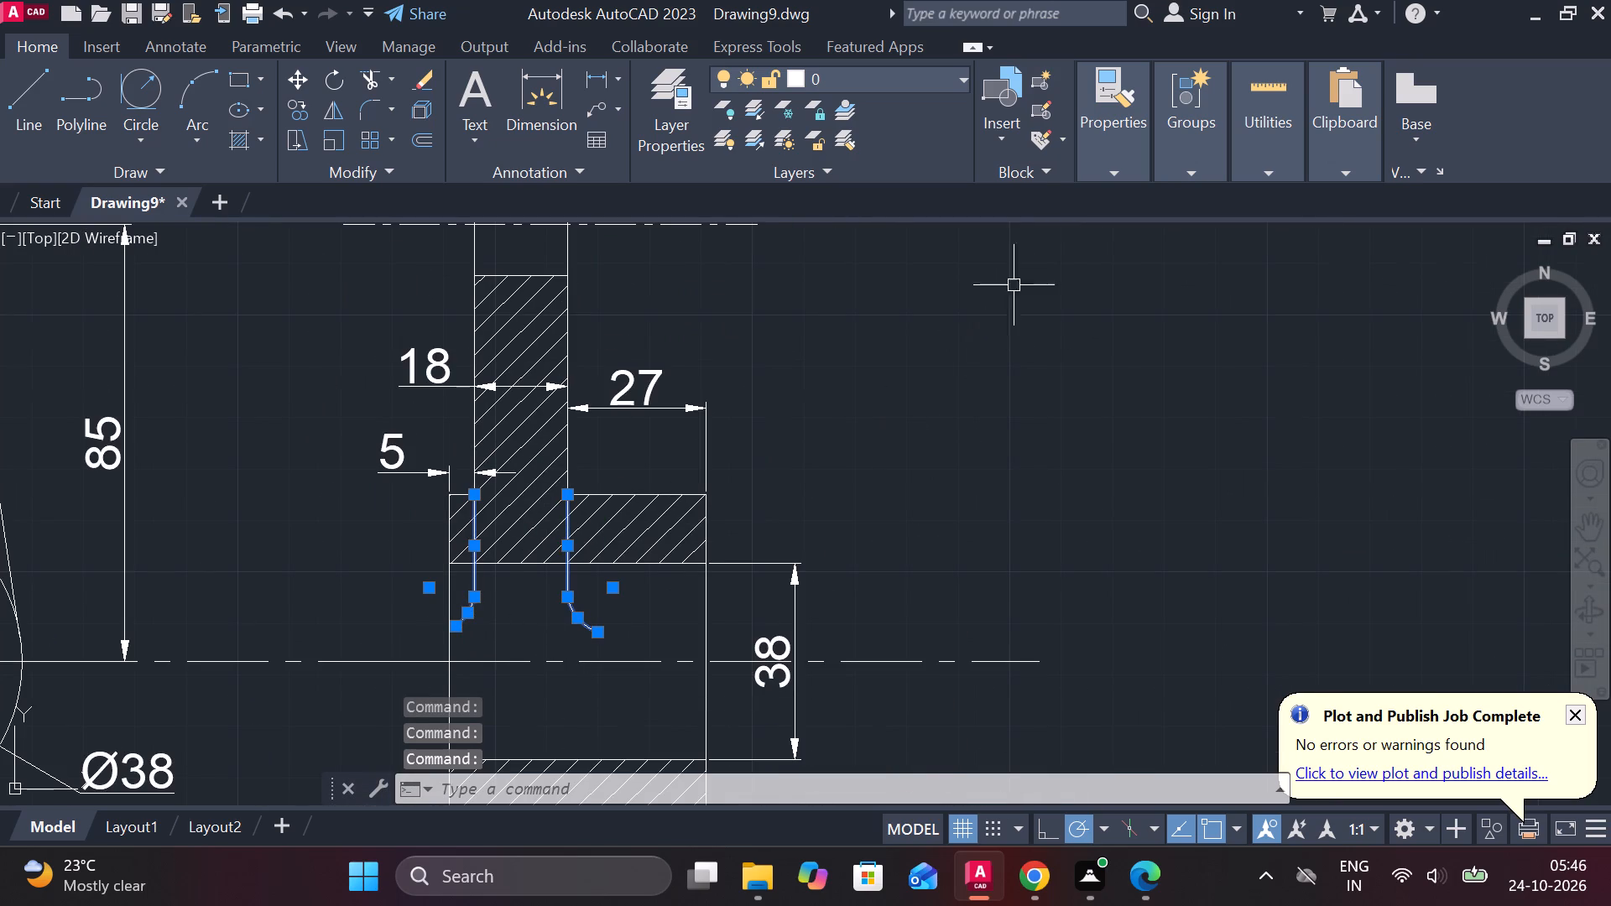
click(1100, 179)
click(1262, 256)
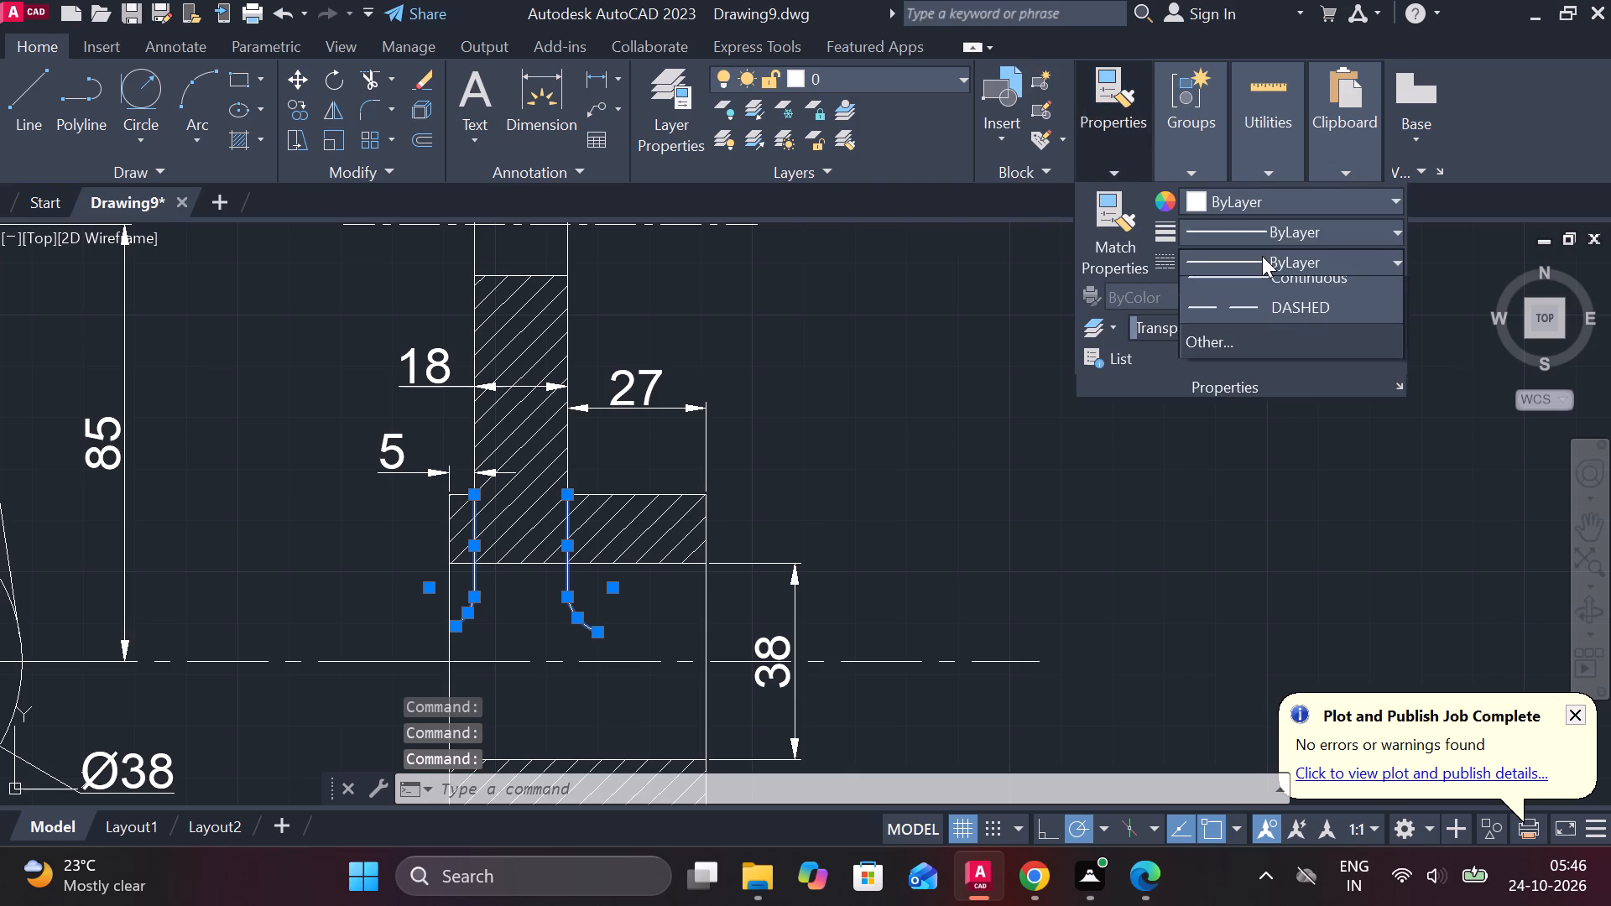
click(1236, 404)
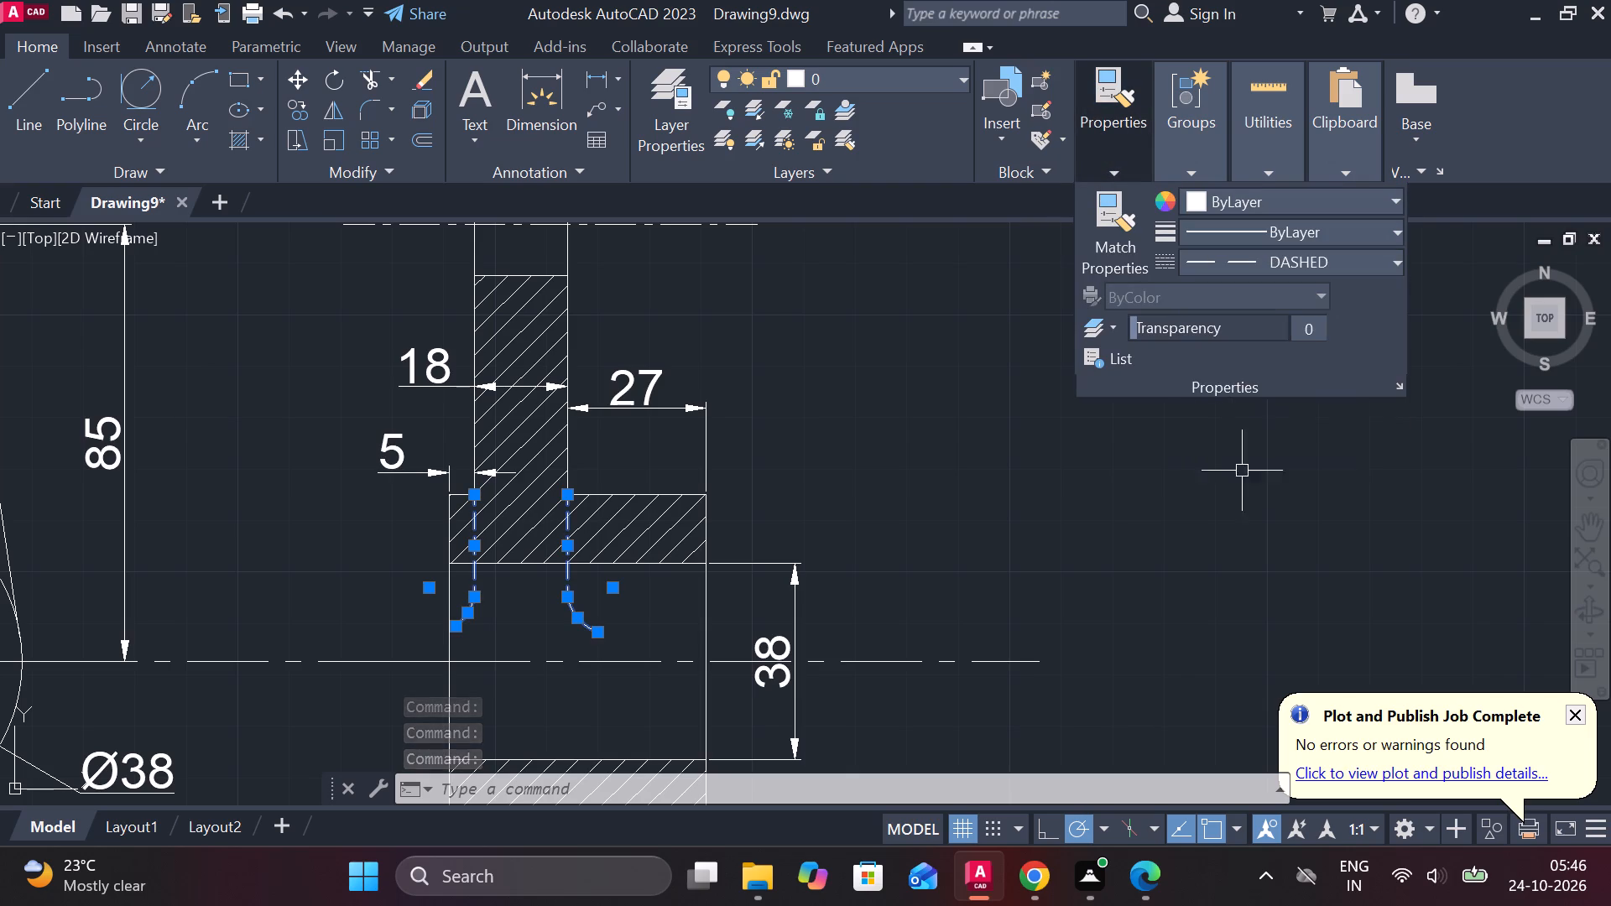
key(Escape)
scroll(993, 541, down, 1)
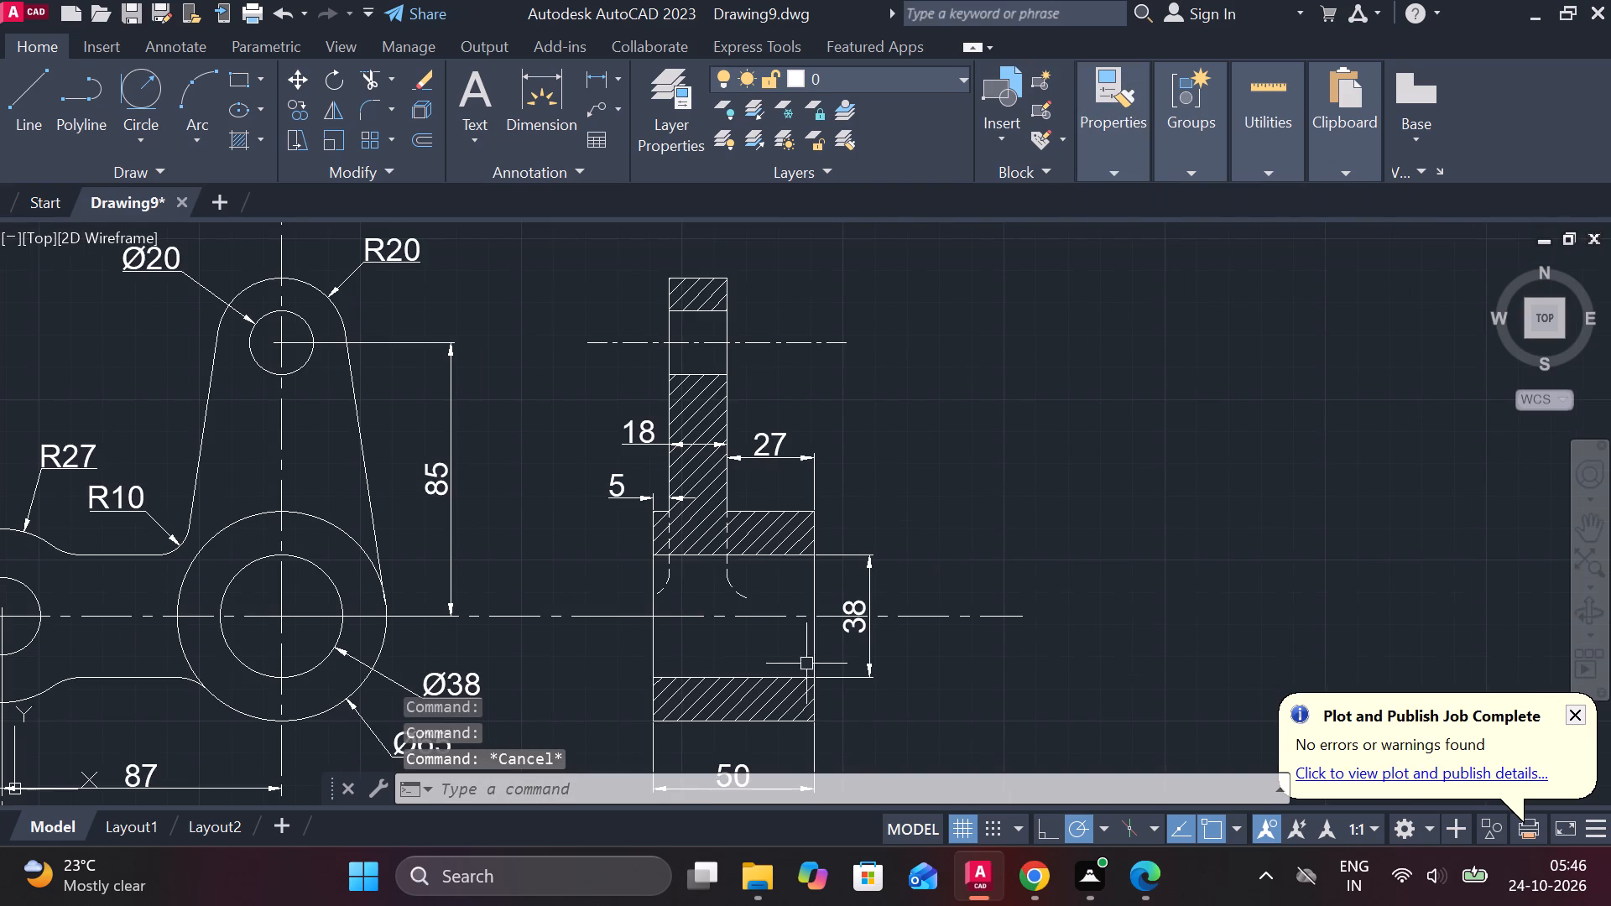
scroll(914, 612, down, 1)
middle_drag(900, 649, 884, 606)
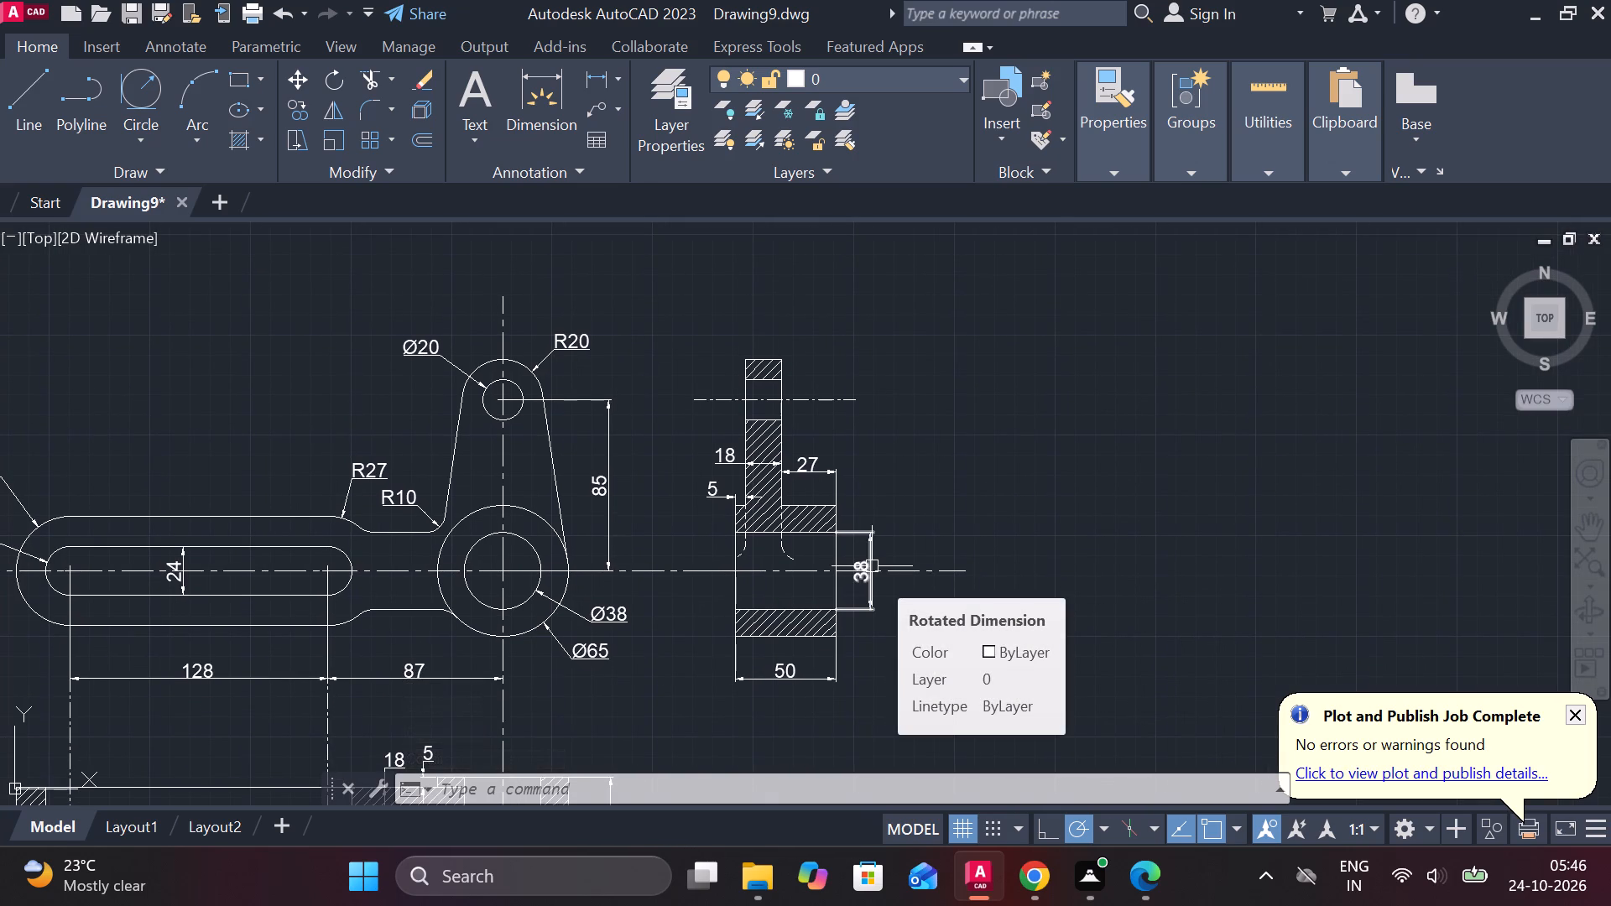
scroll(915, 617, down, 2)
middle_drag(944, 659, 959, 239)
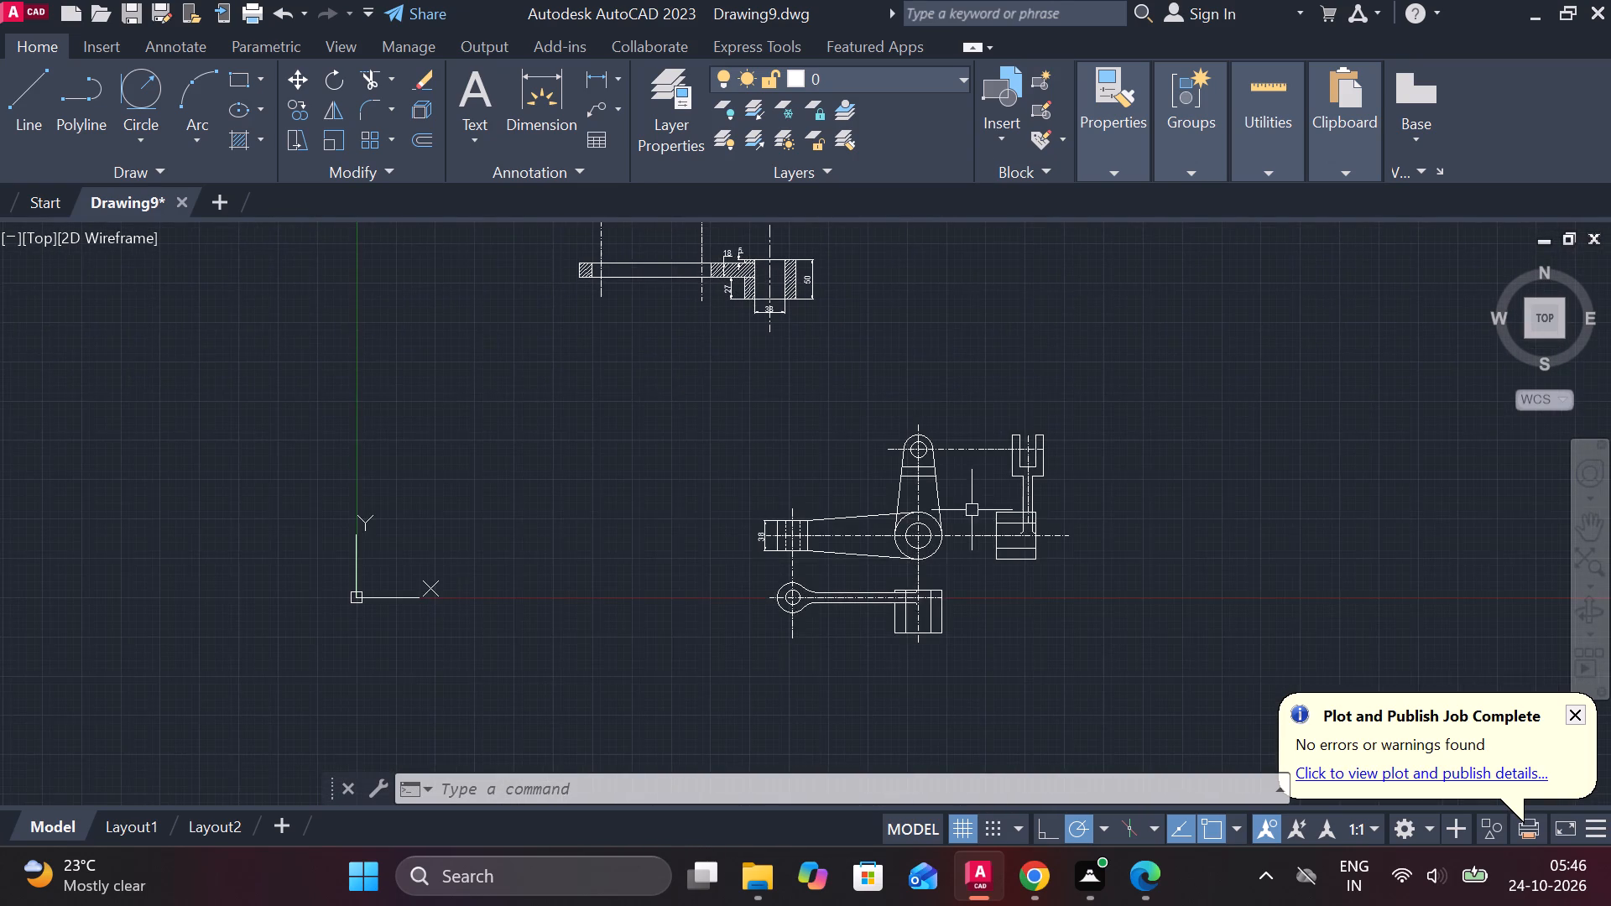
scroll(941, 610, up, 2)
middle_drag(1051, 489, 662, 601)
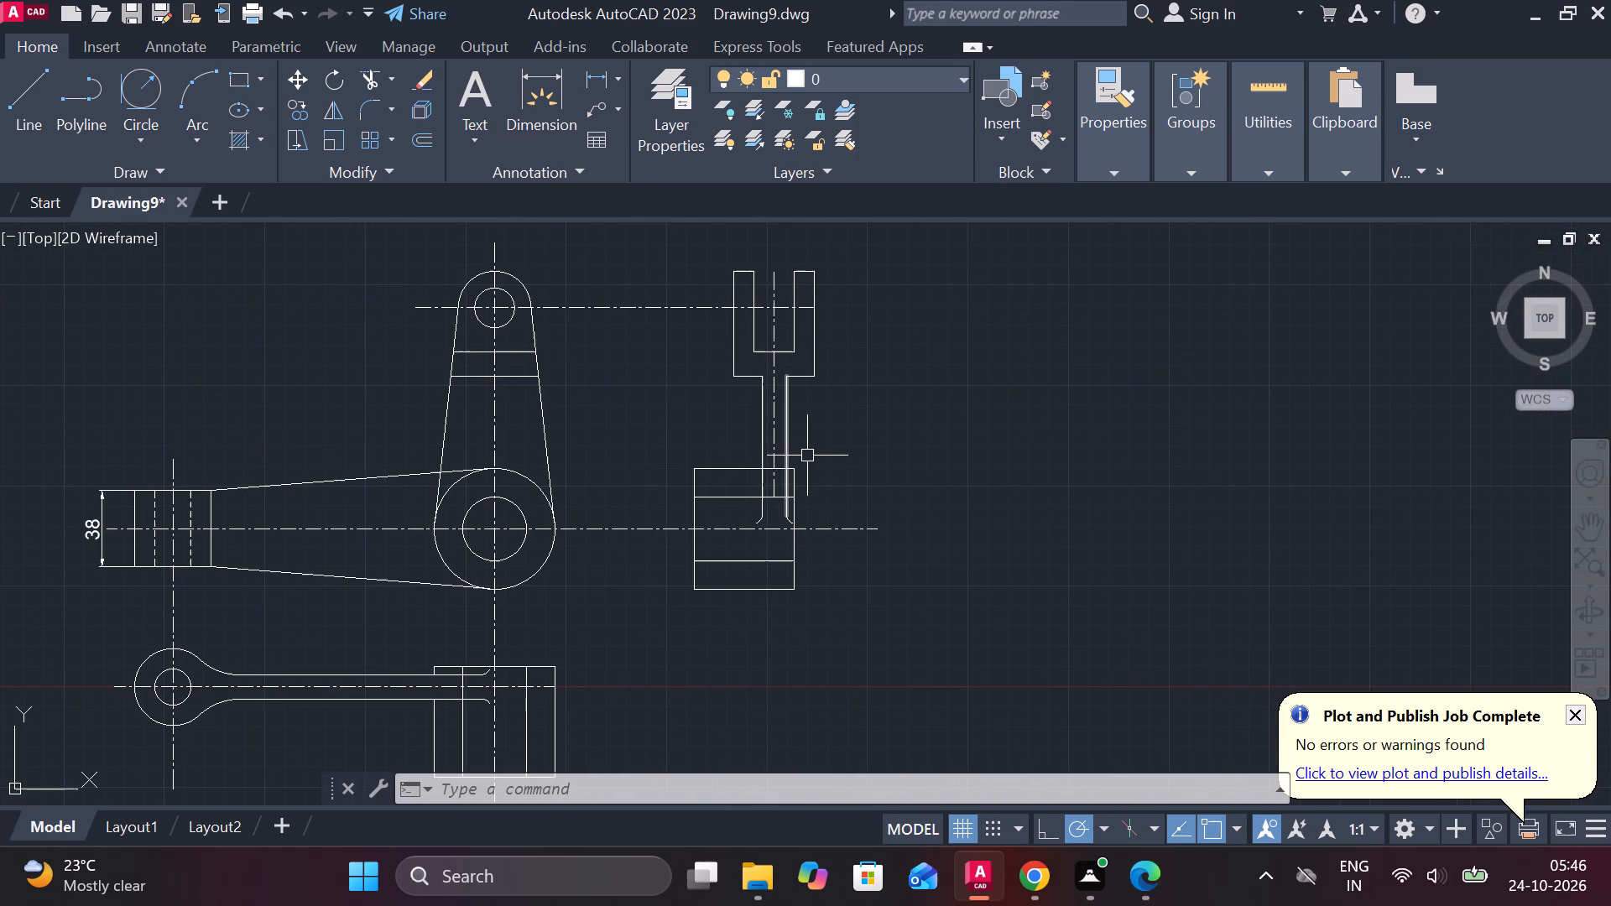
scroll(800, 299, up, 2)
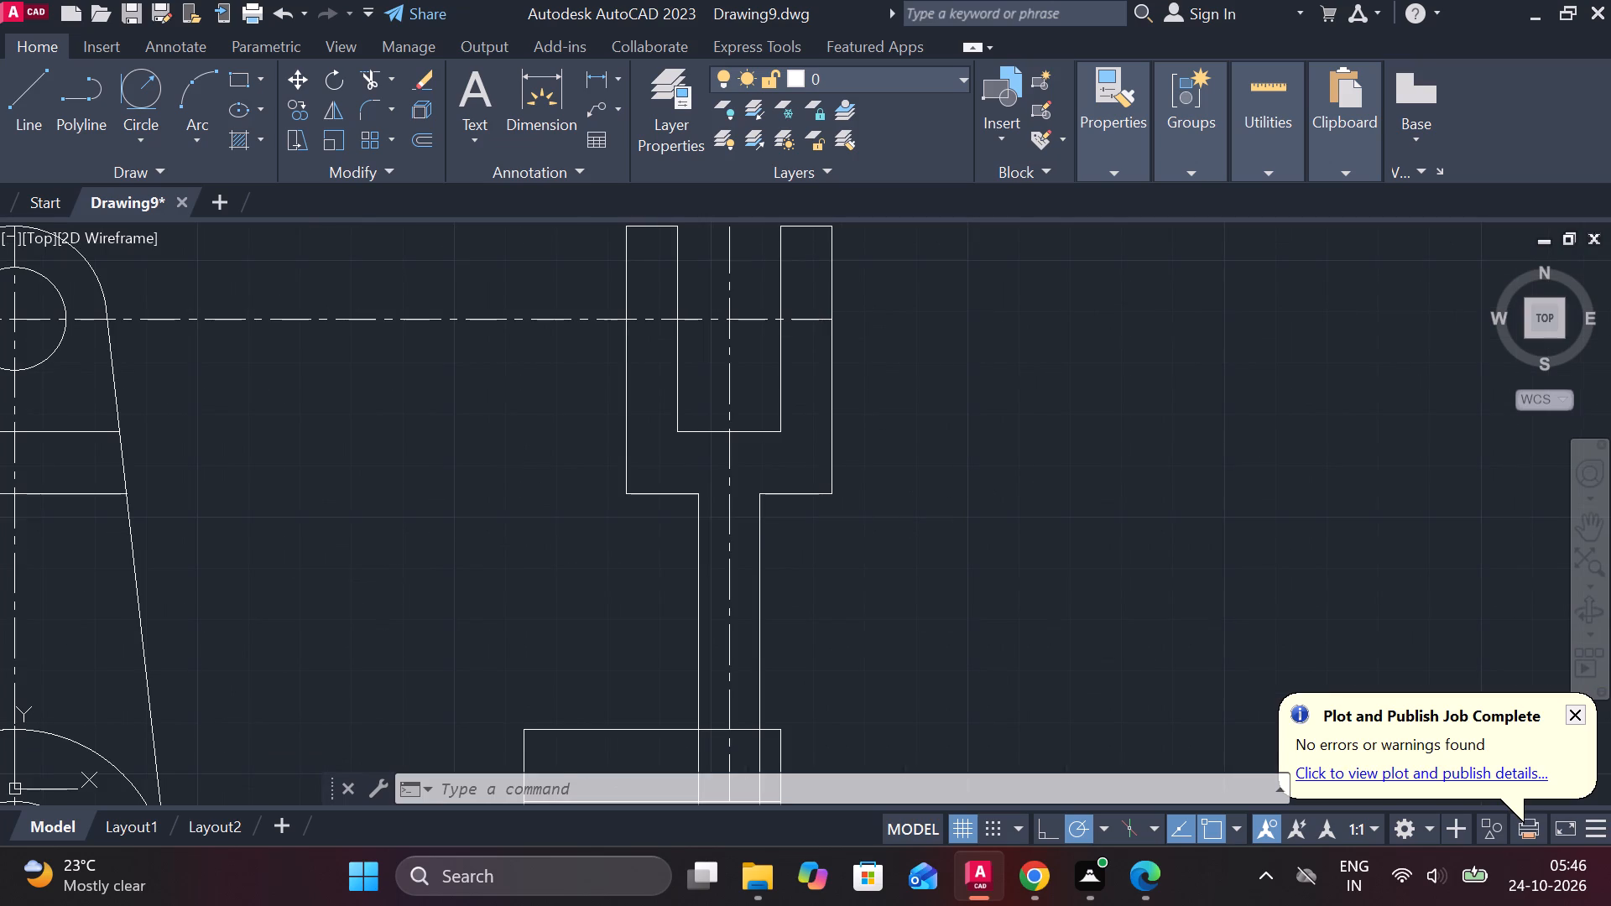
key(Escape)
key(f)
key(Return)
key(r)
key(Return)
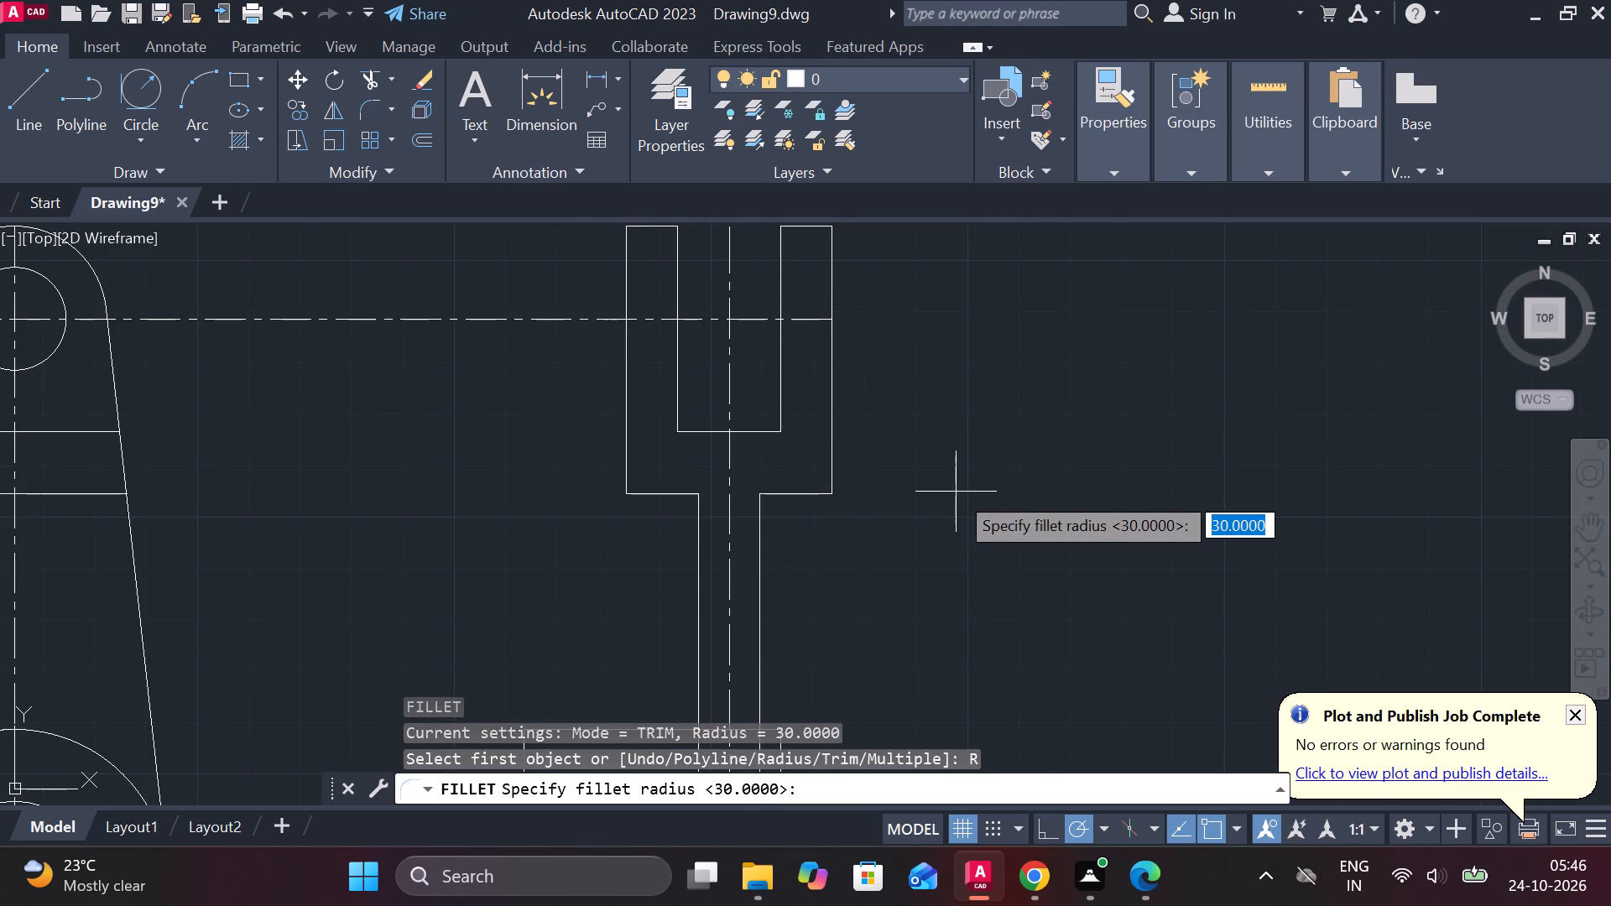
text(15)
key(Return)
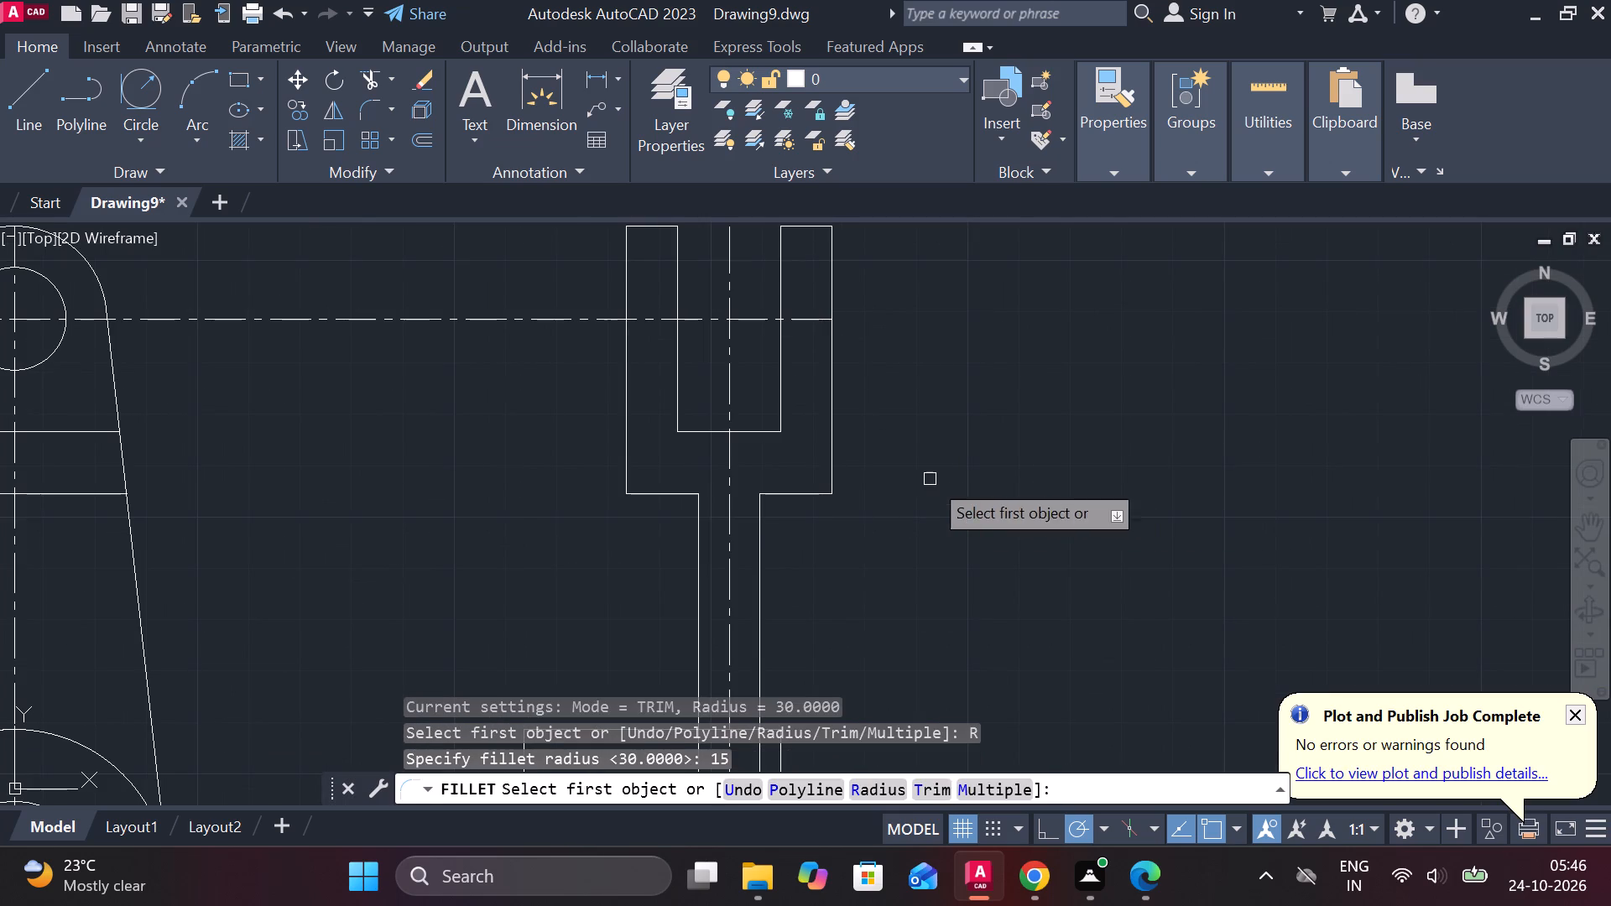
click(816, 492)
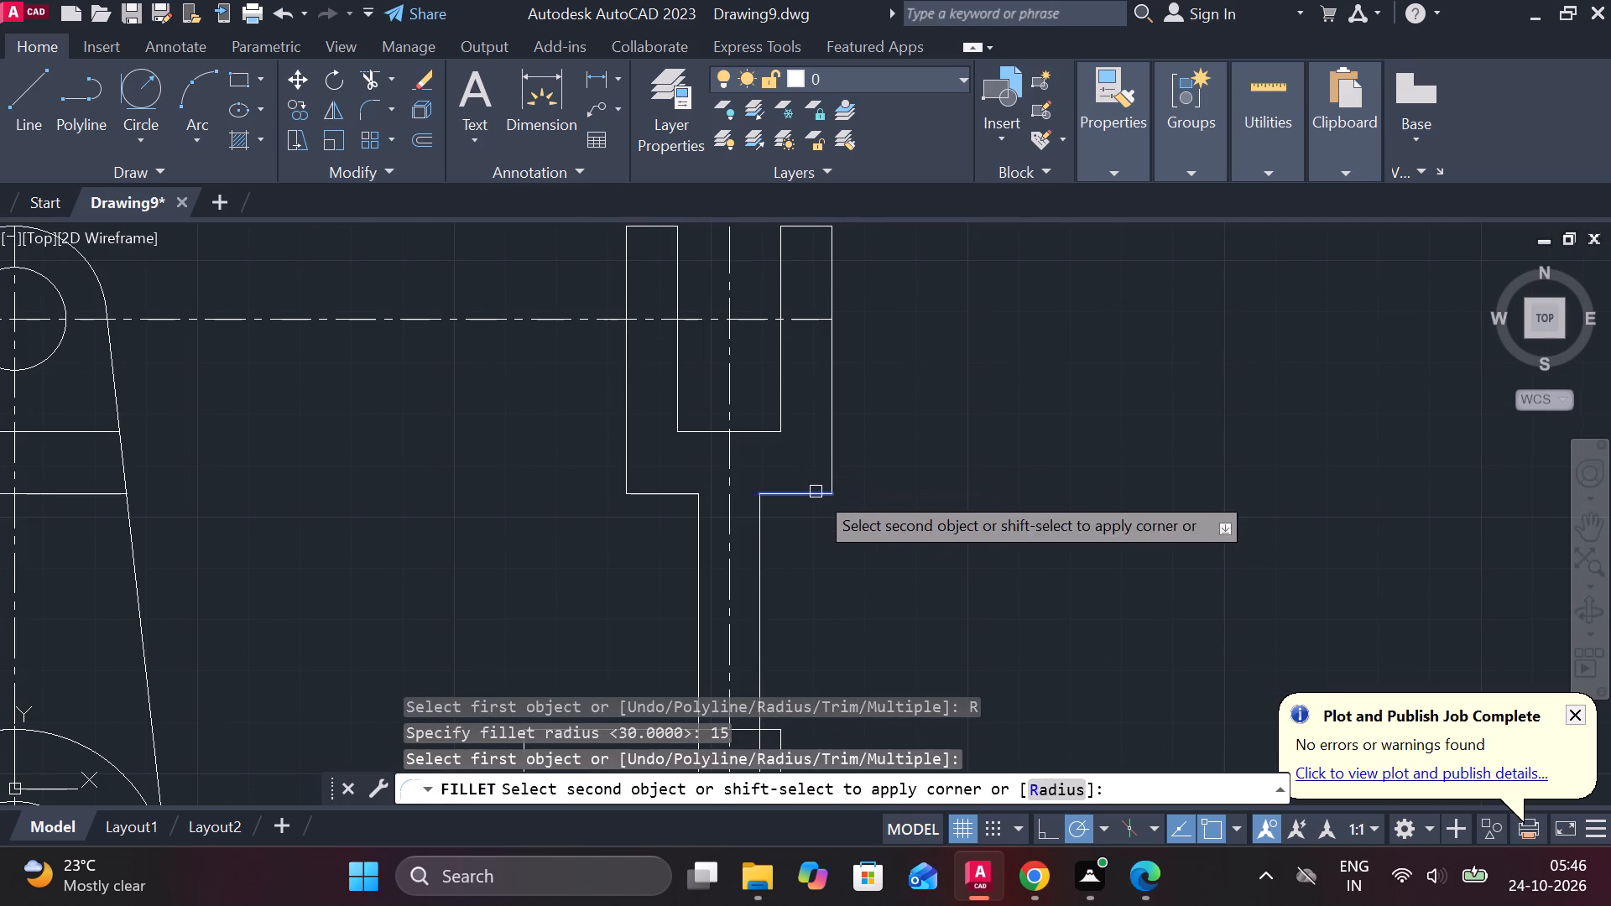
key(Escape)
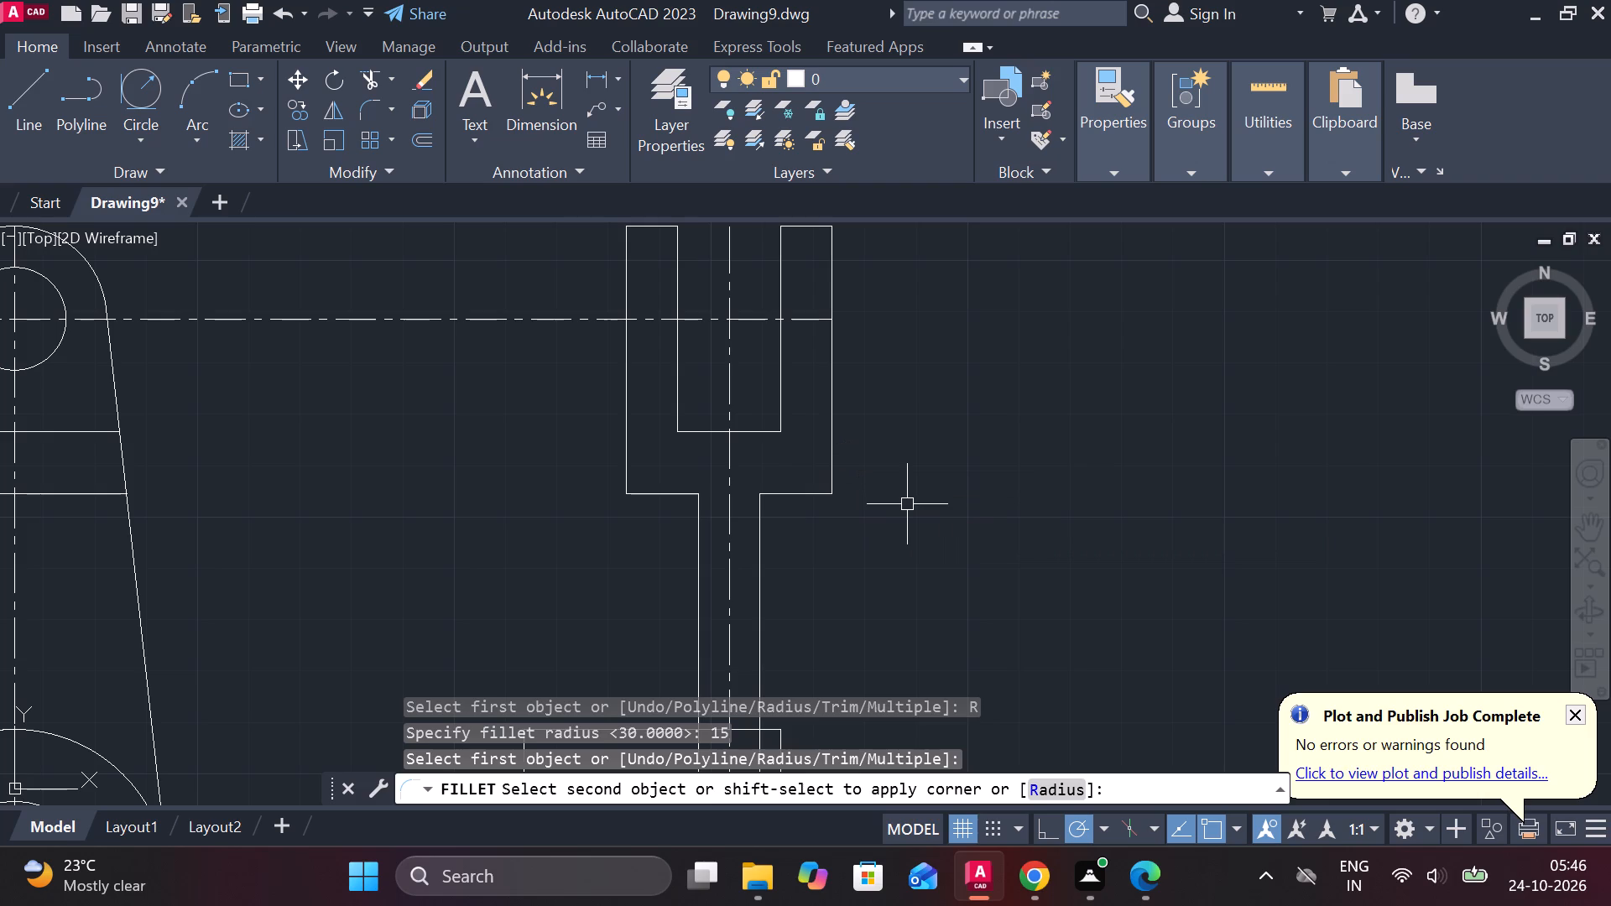
Fillet both outer lower corners of the fork in the second lever's side view with radius 3.
text(F R)
key(space)
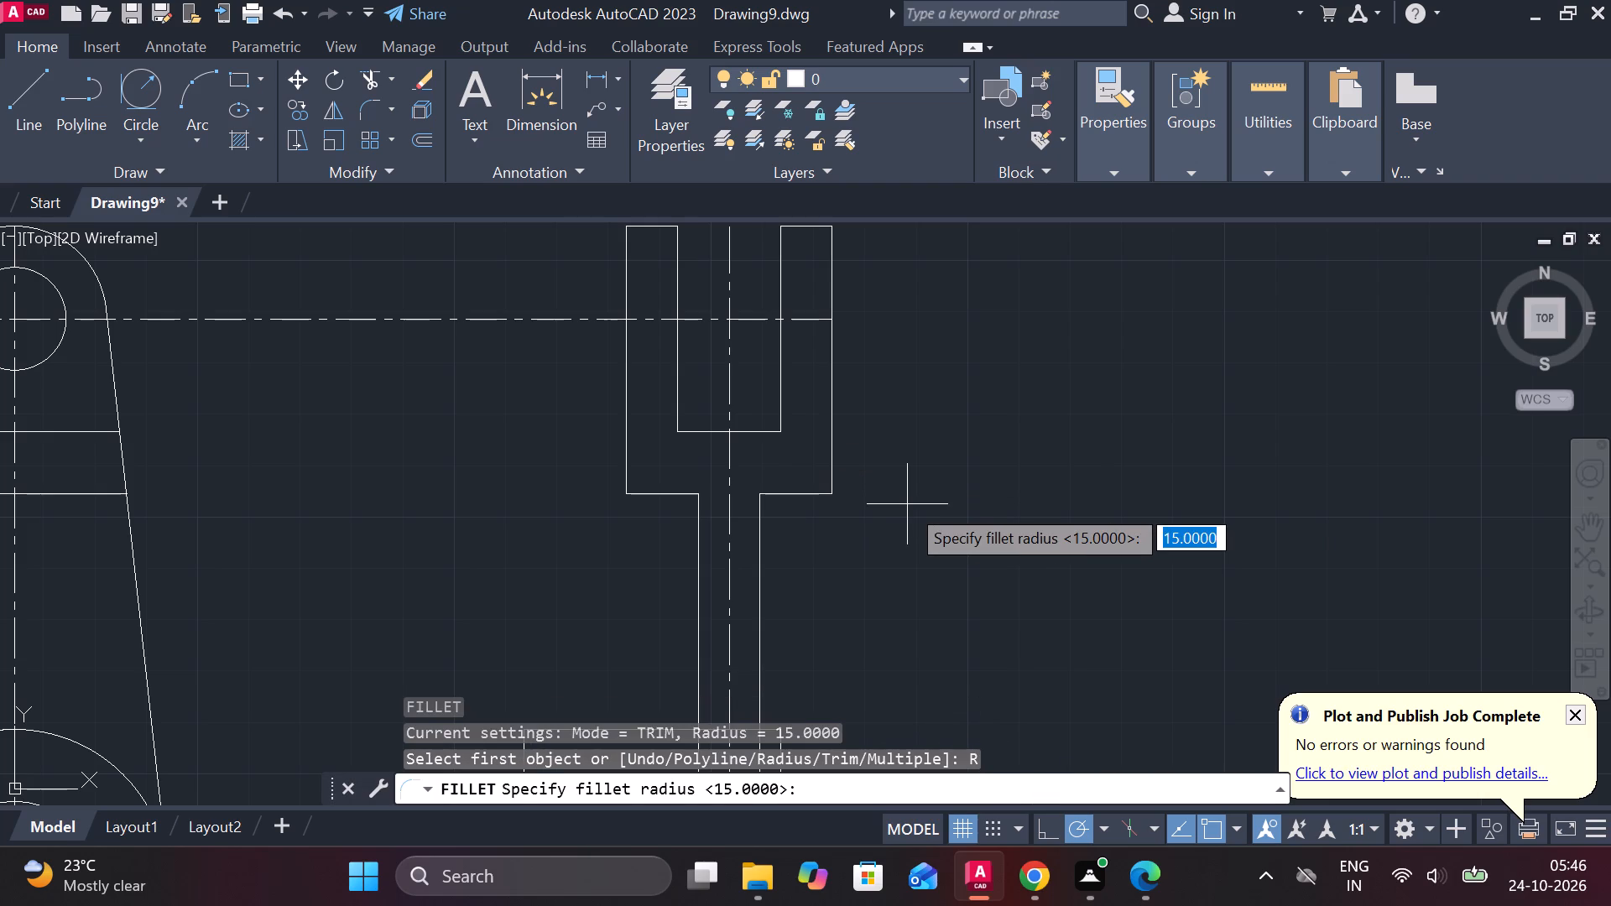
text(3)
key(space)
click(820, 497)
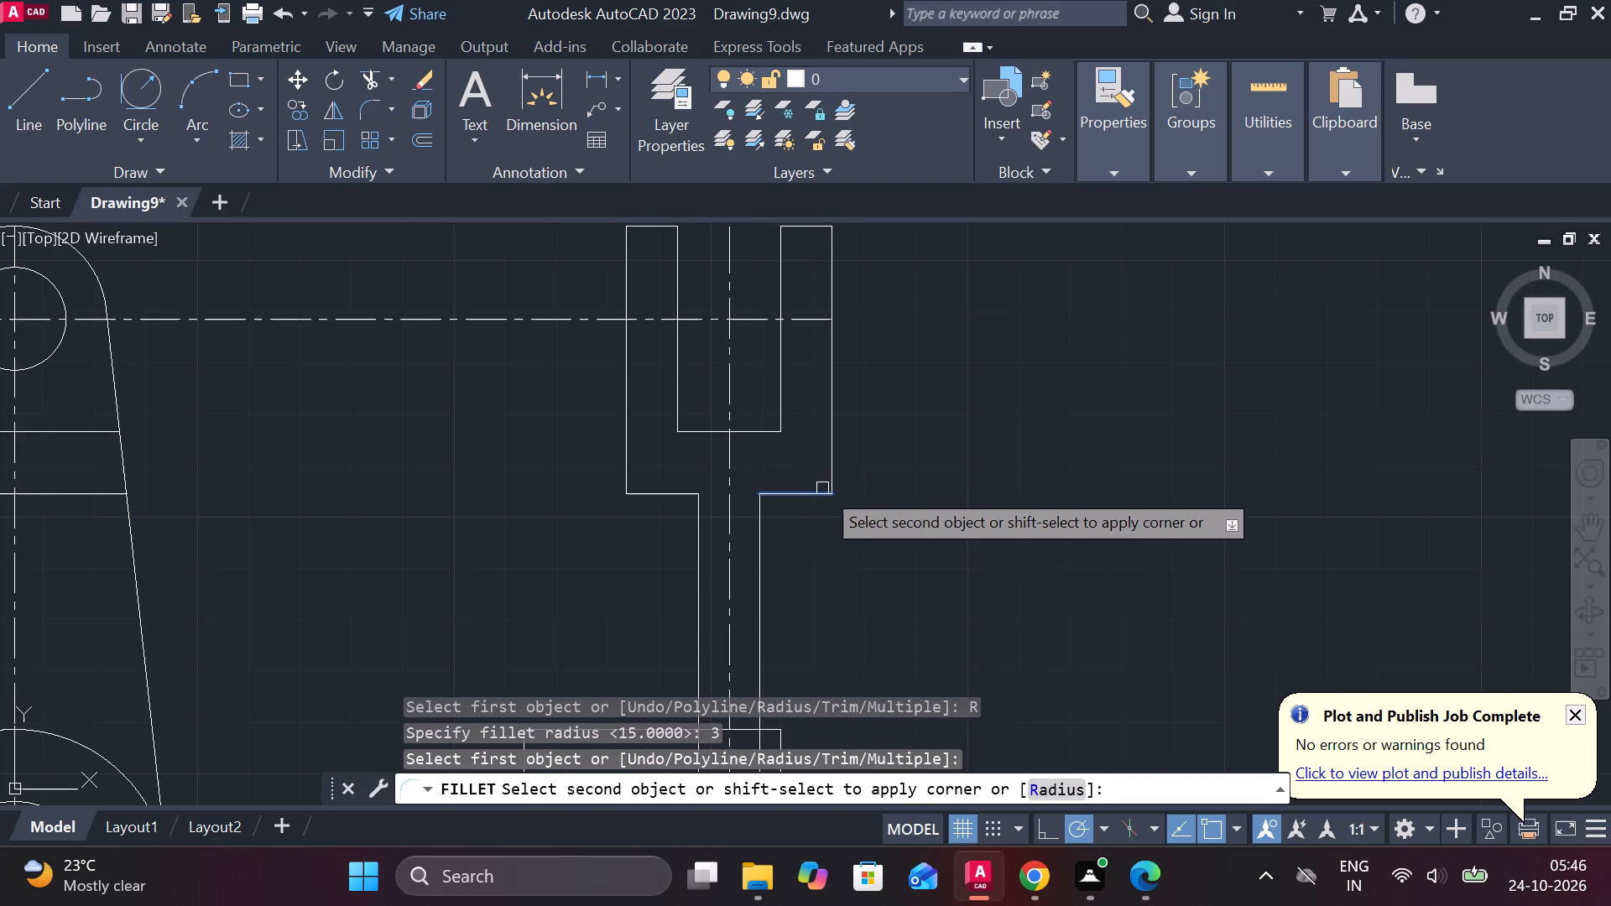
click(836, 468)
key(space)
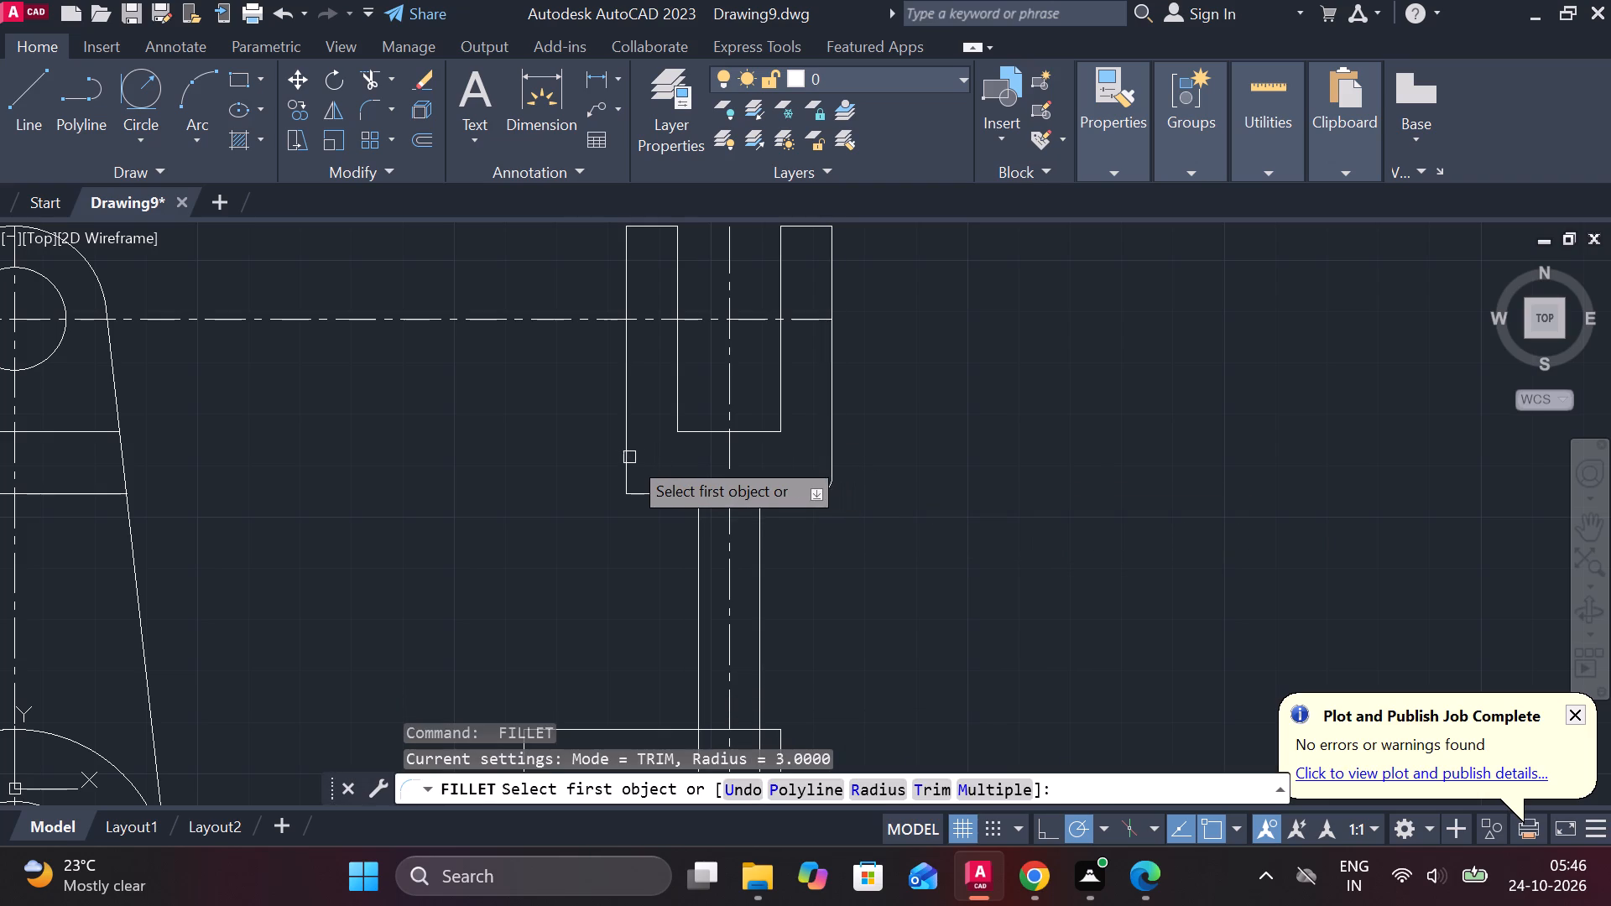
click(624, 456)
click(637, 493)
Fillet the two corners where the fork's lower edge meets the web with radius 3.
key(space)
click(675, 495)
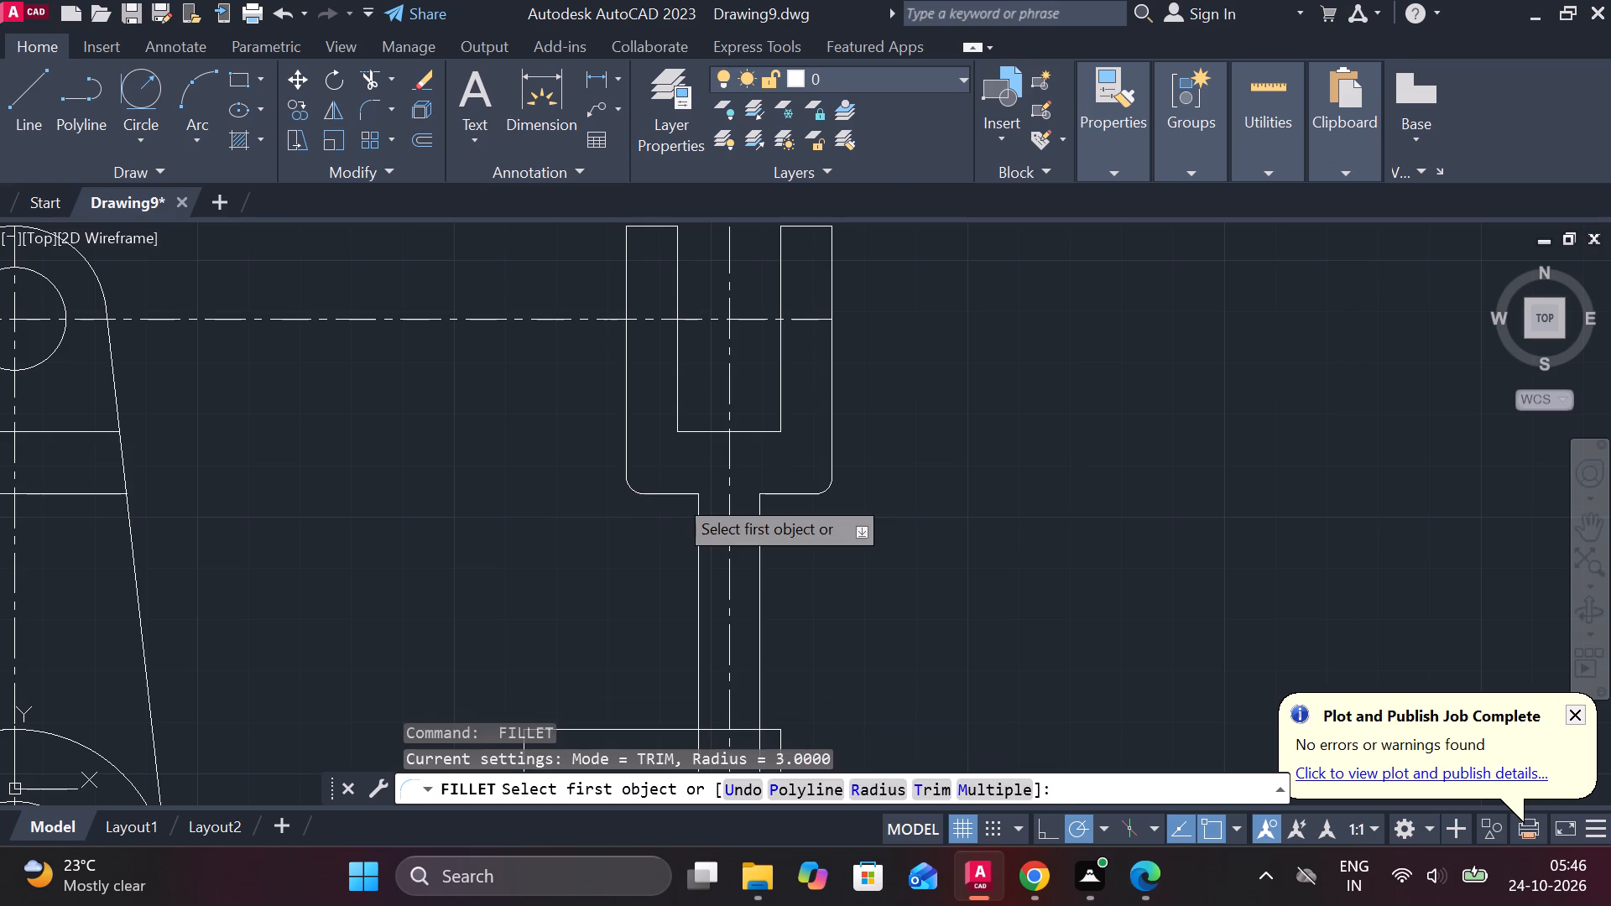
click(696, 513)
key(space)
click(777, 493)
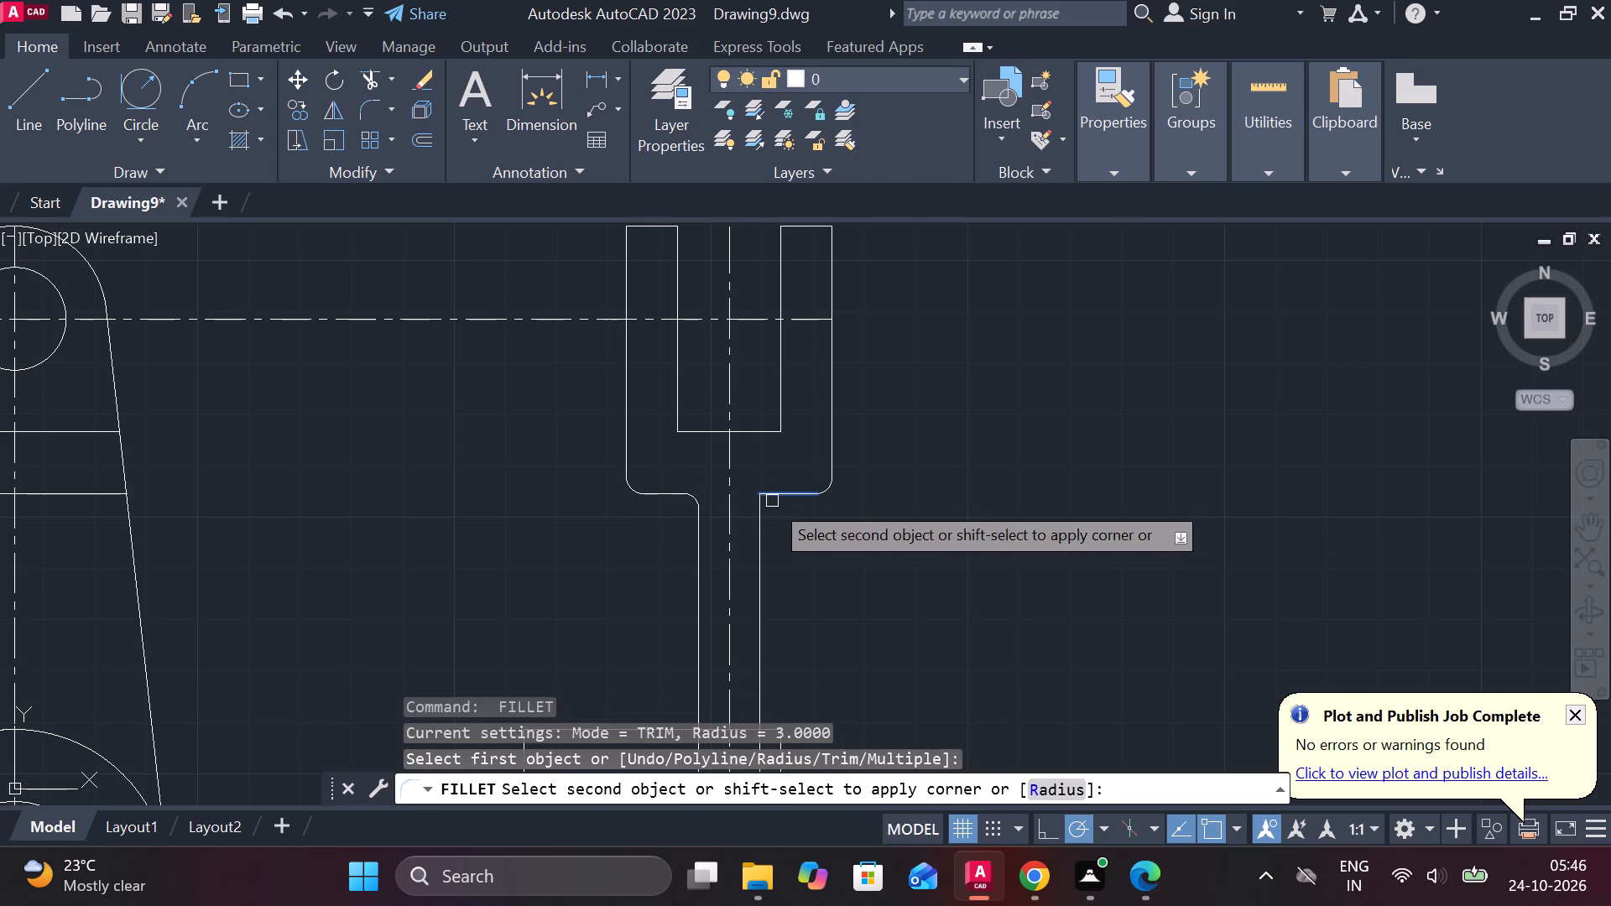
click(764, 514)
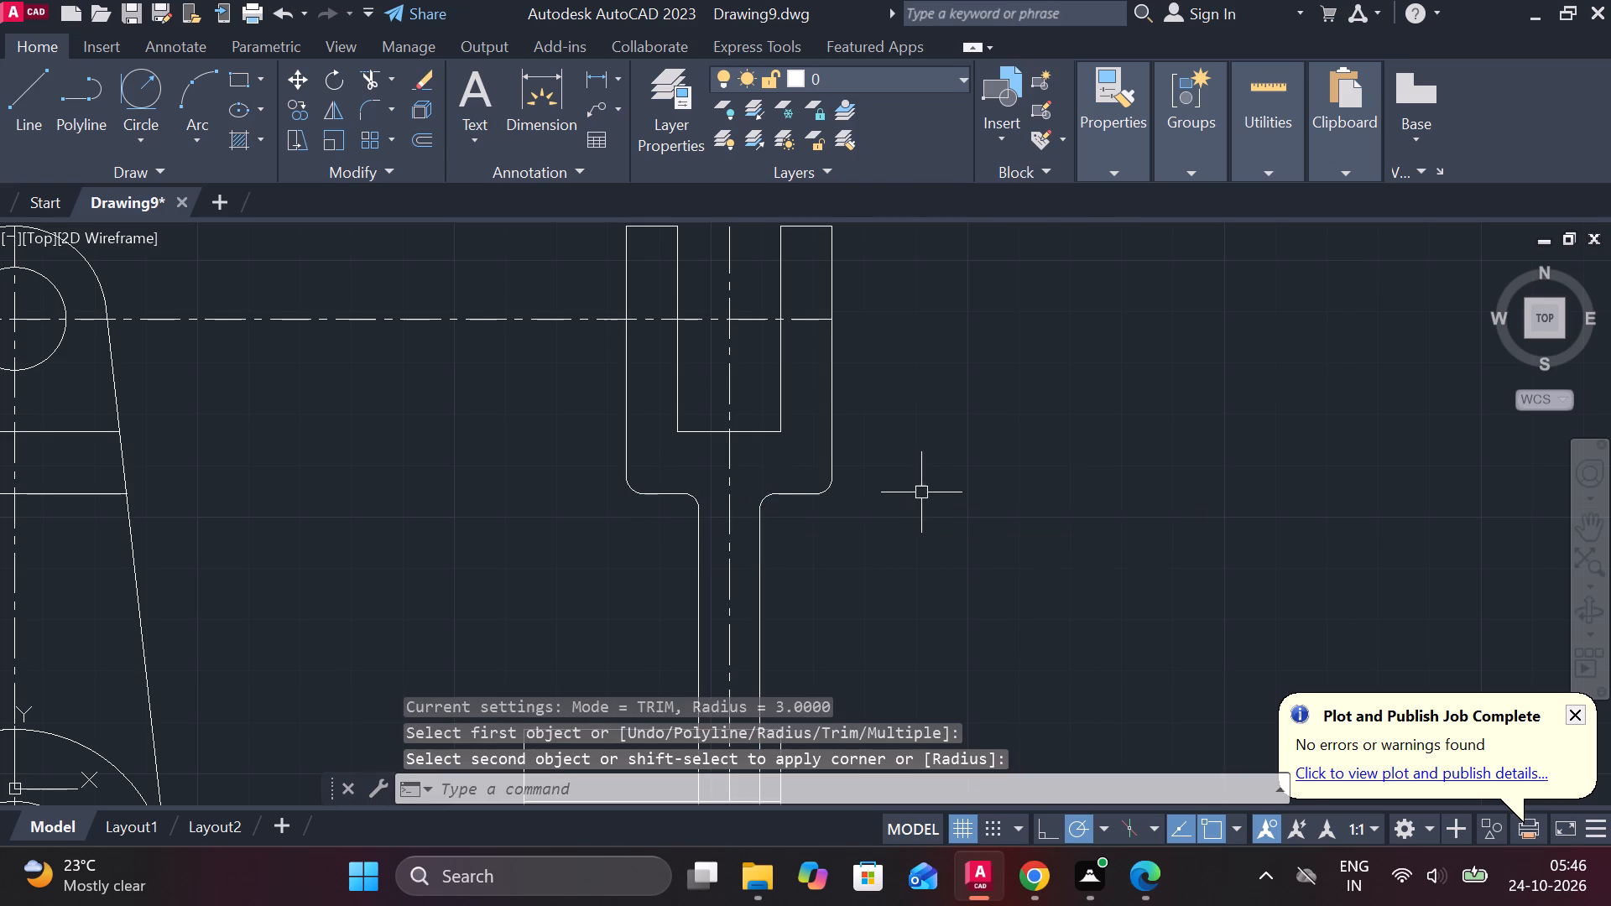
Using Fillet in Multiple mode, round both bottom corners of the fork's slot with radius 3.
key(space)
click(1011, 784)
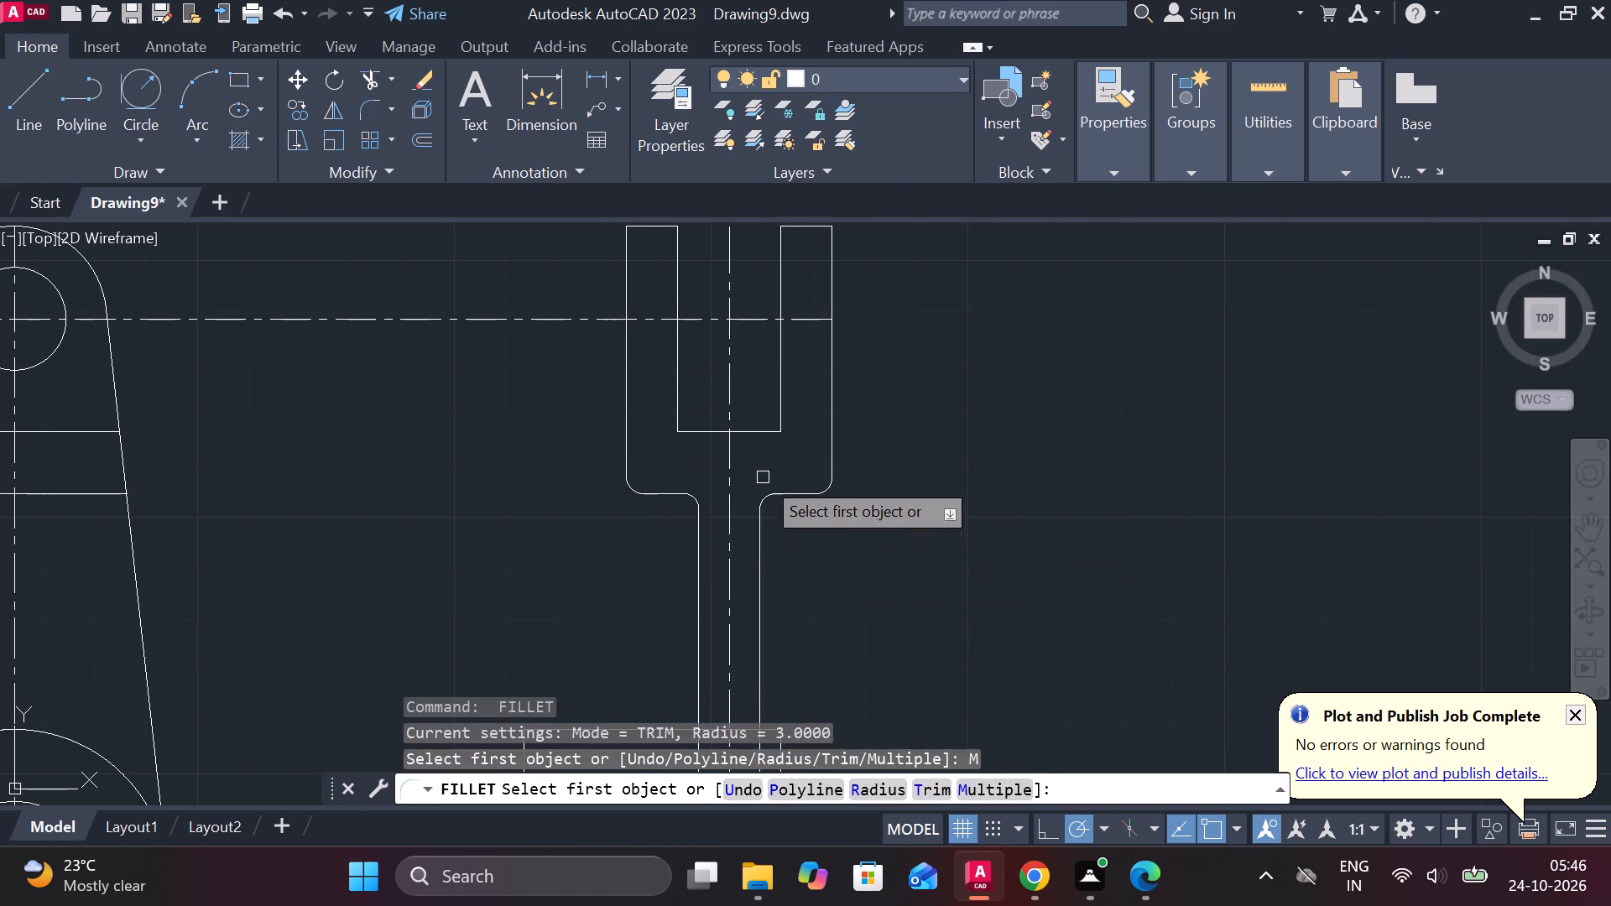
click(680, 401)
click(689, 433)
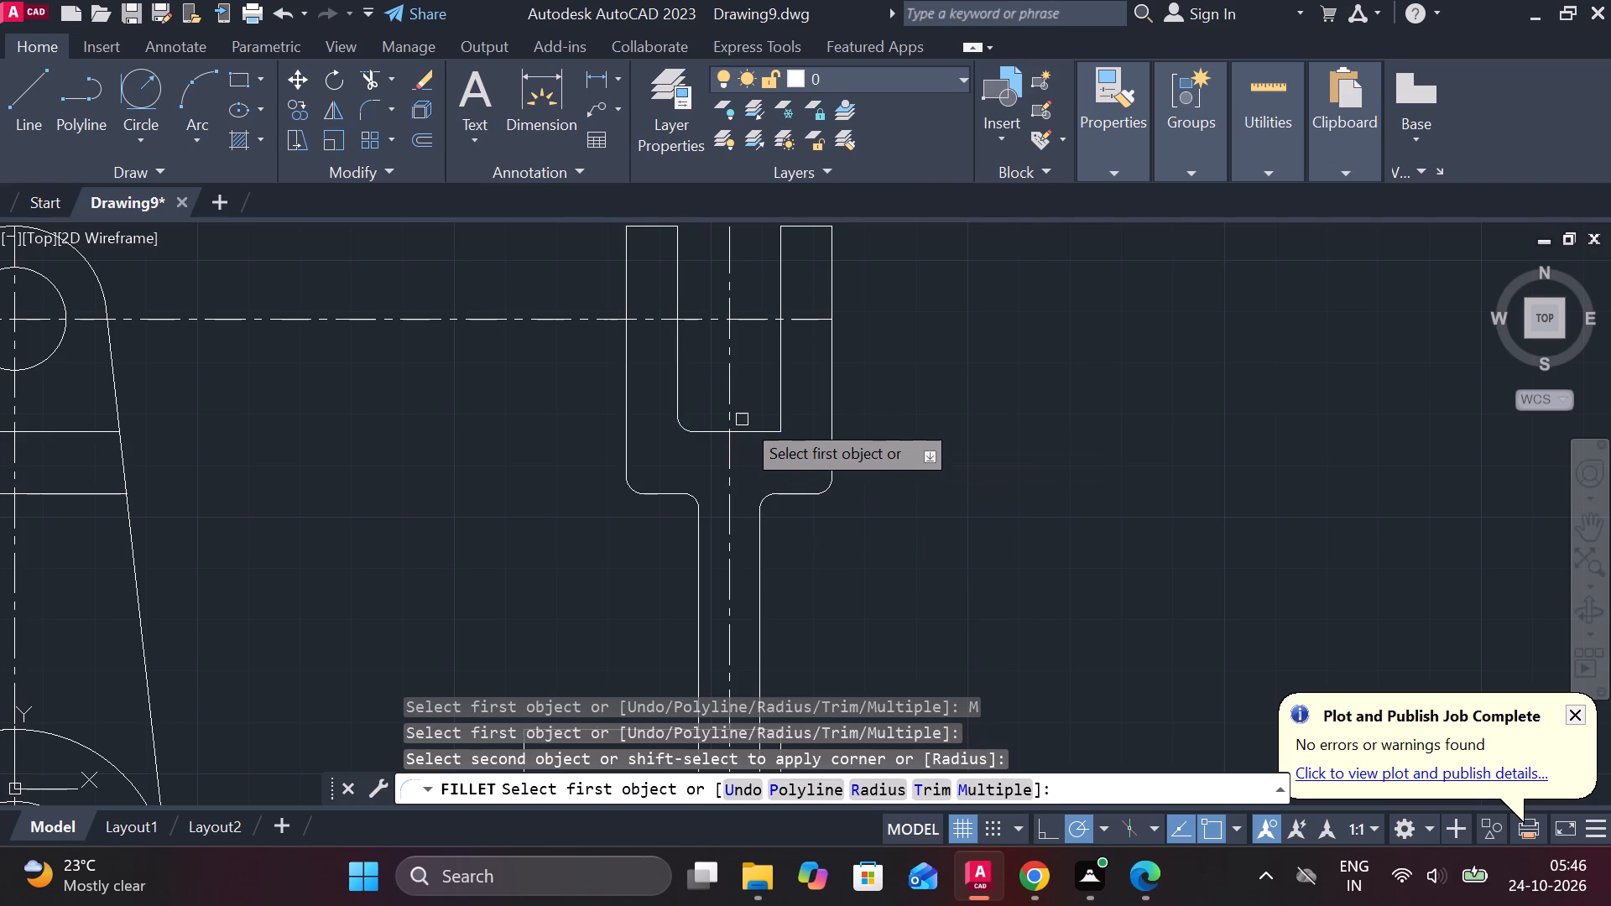
click(775, 390)
click(764, 431)
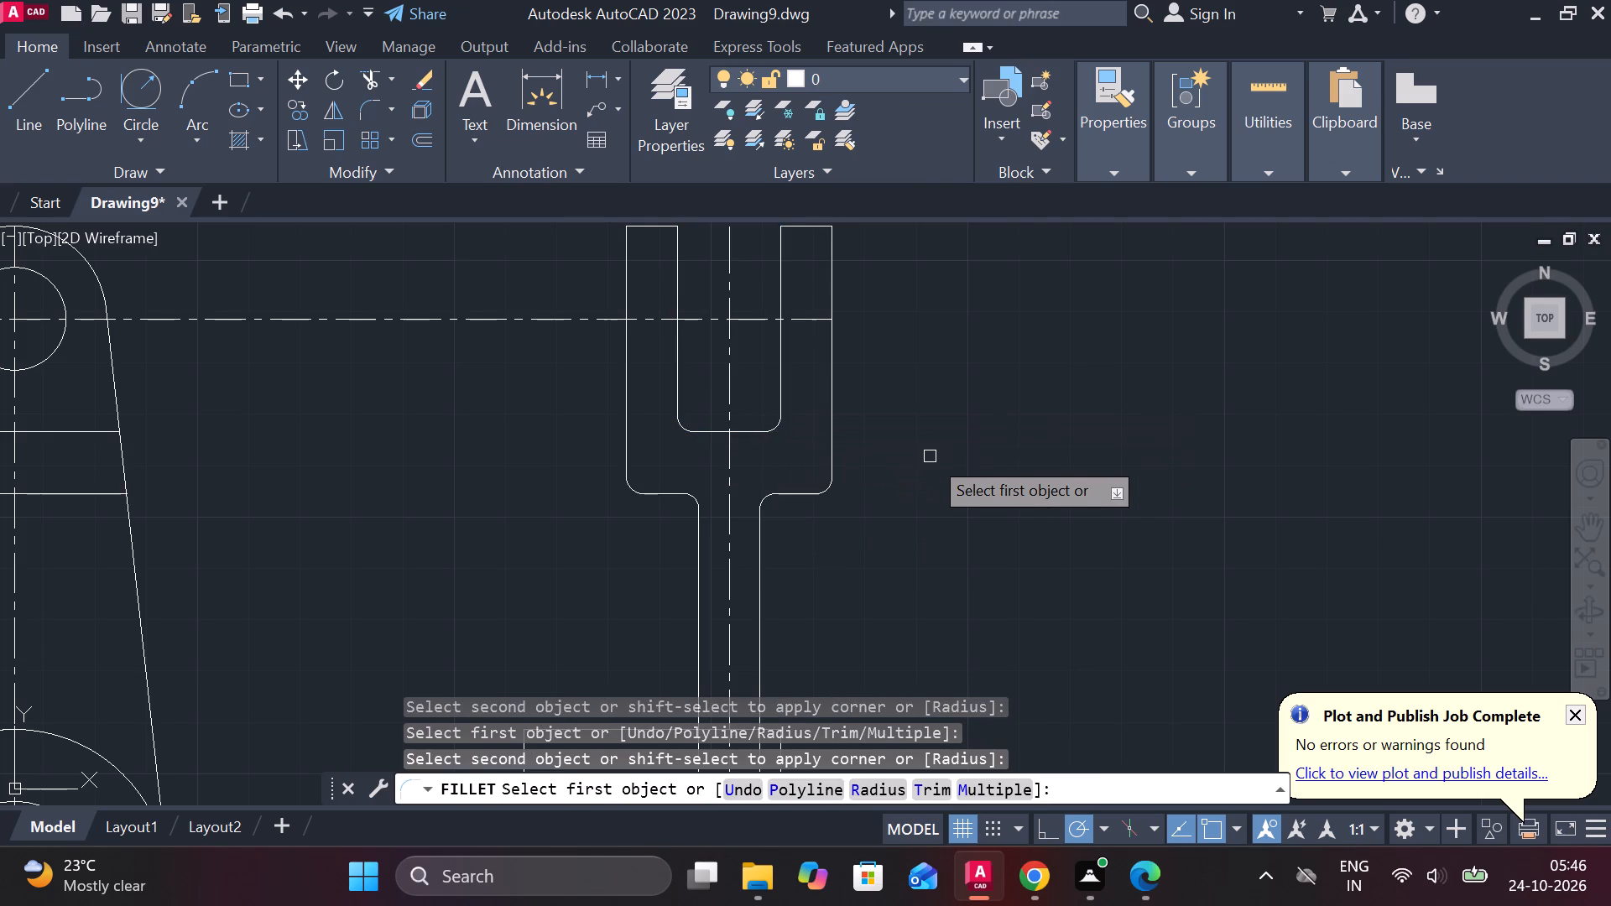
Fillet both upper corners of the hub in the second lever's side view with radius 3.
scroll(944, 501, down, 1)
middle_drag(870, 608, 1017, 447)
scroll(812, 511, up, 2)
click(858, 461)
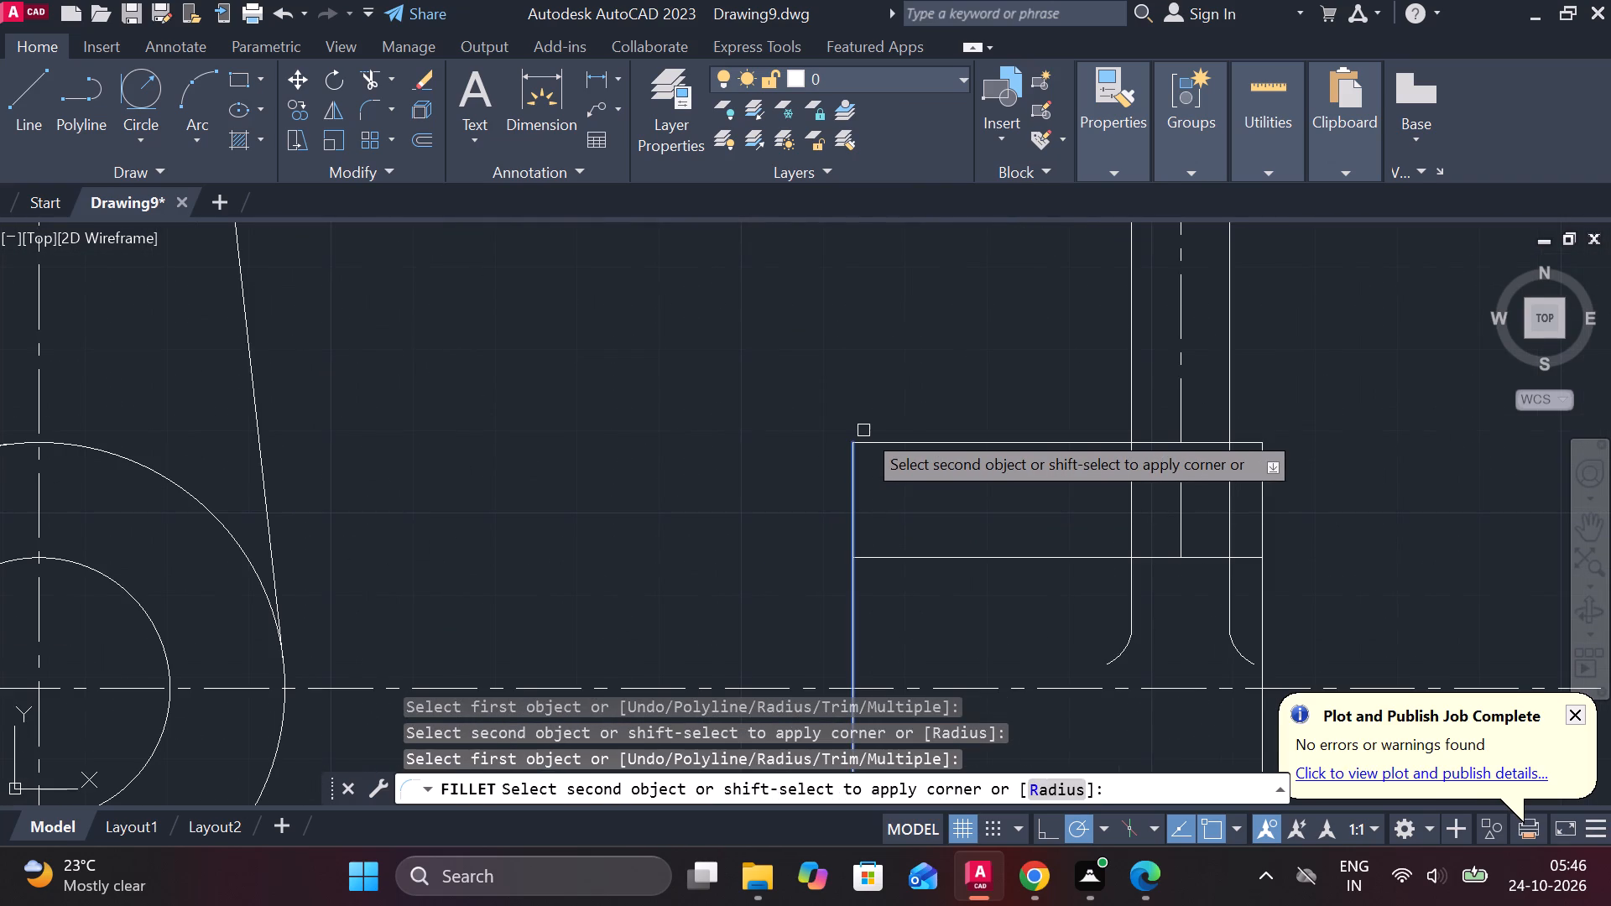
click(869, 441)
scroll(989, 481, down, 1)
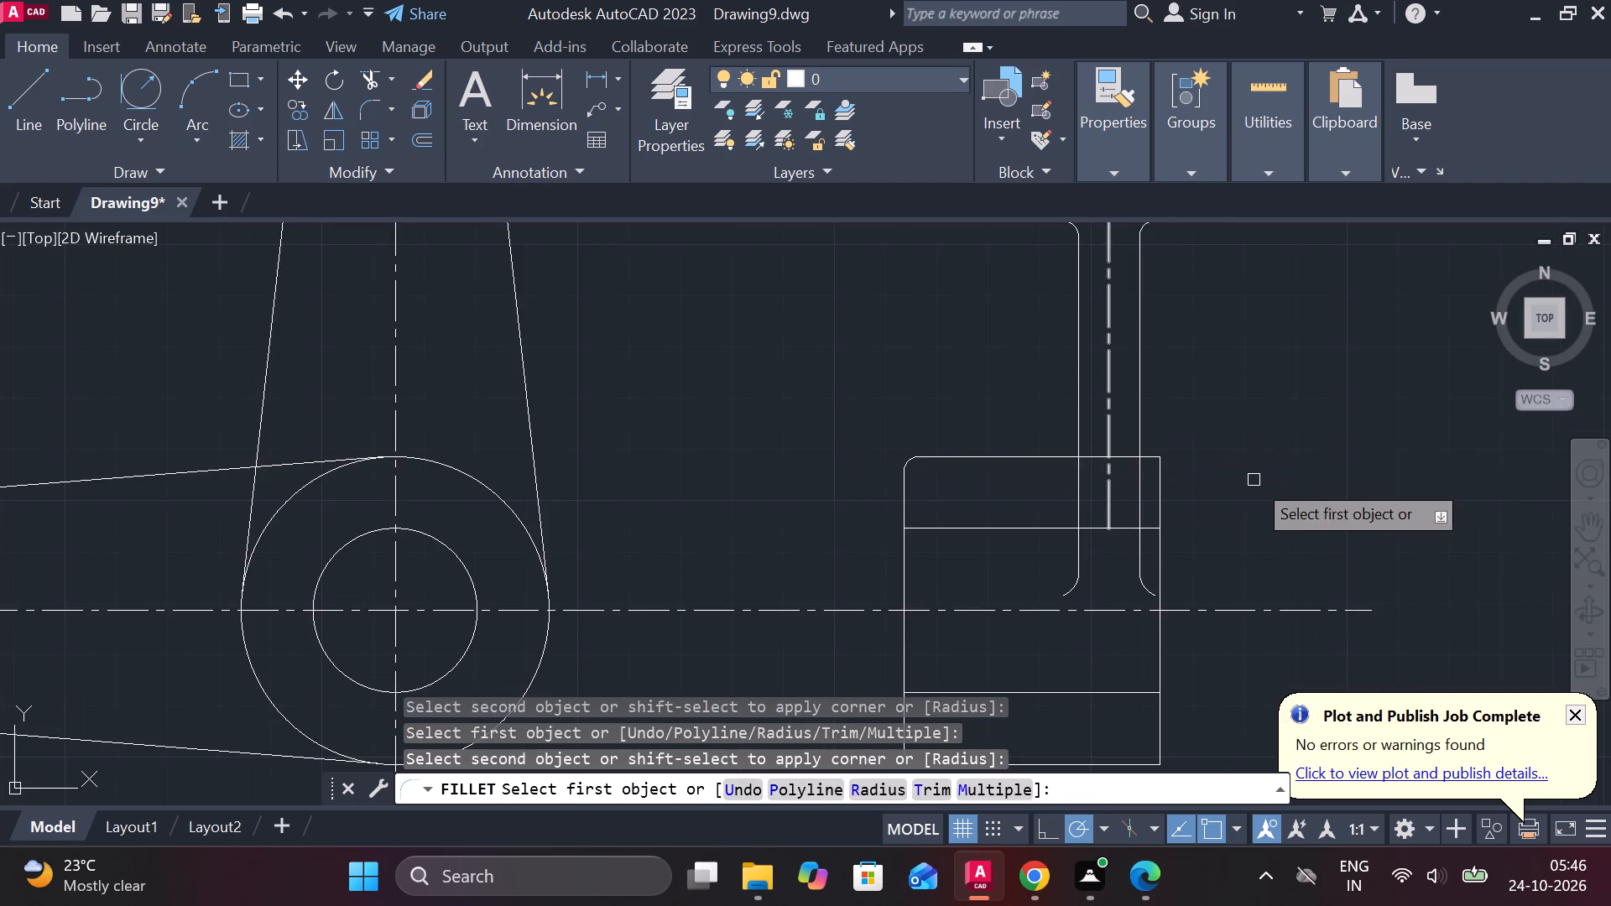
scroll(1259, 475, up, 2)
click(996, 428)
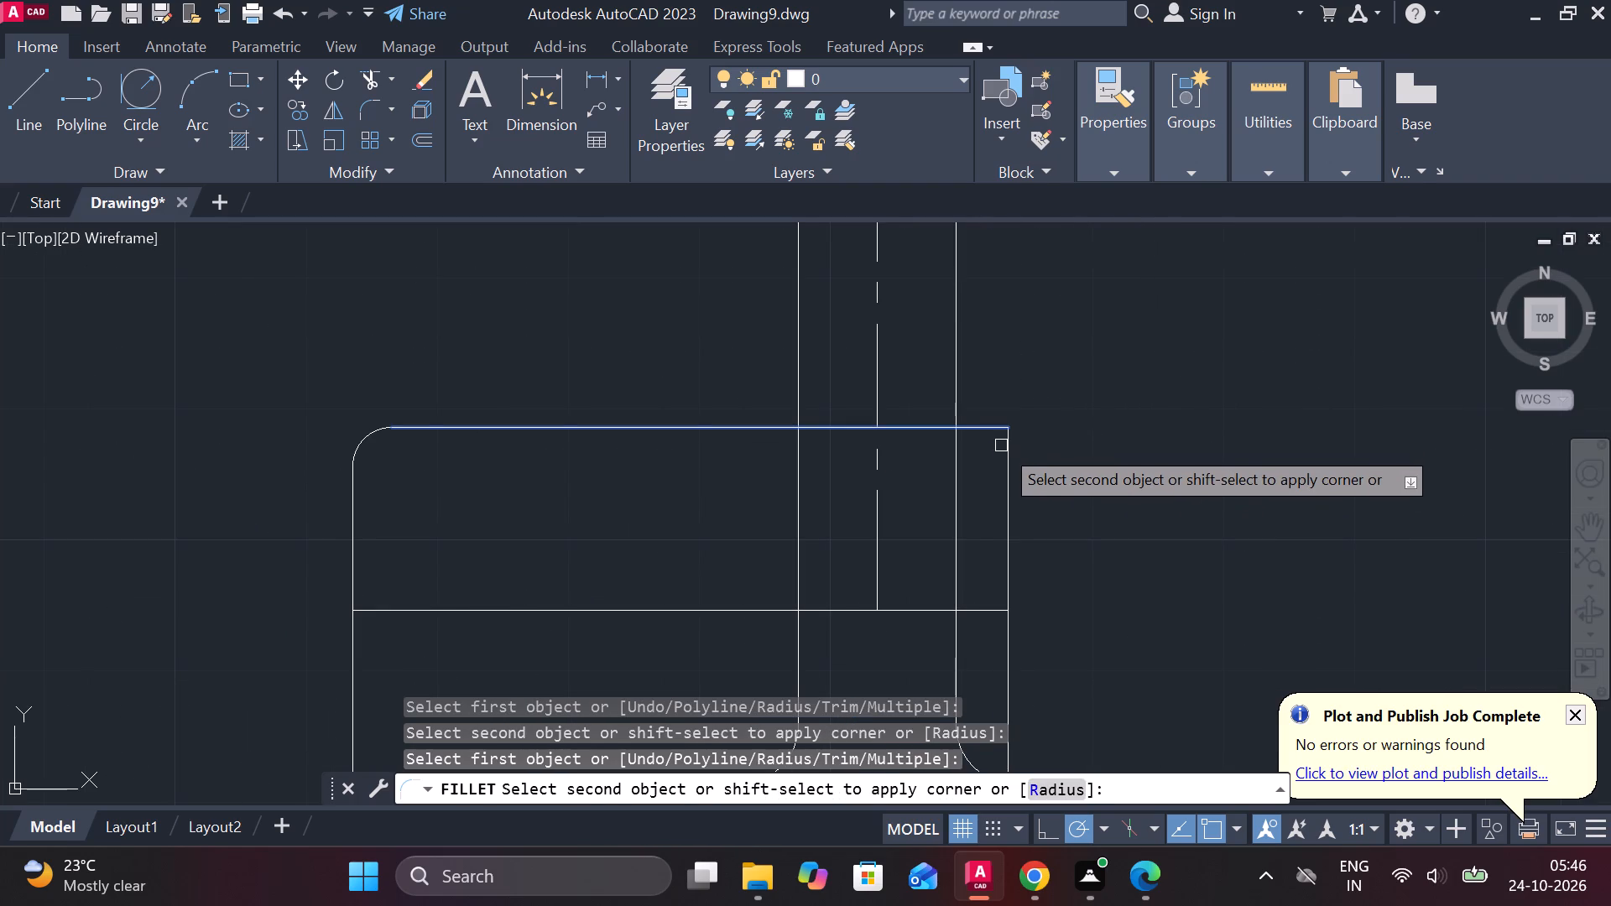
click(1002, 450)
scroll(1063, 466, down, 3)
Fillet both lower corners of the hub in the second lever's side view with radius 3.
middle_drag(1129, 598, 1116, 598)
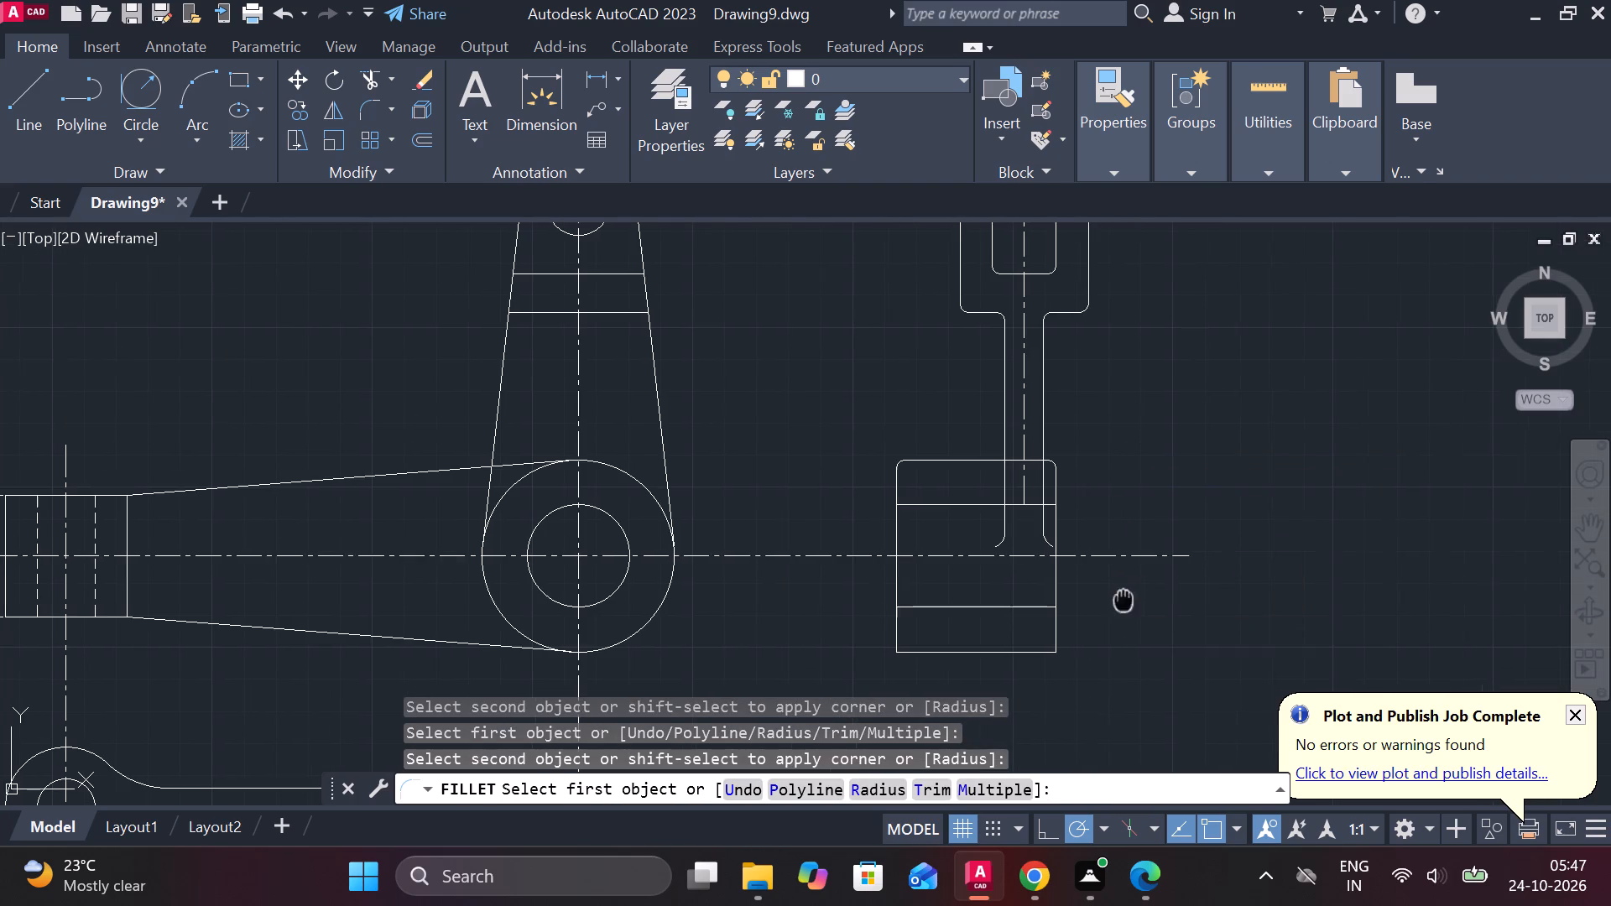
middle_drag(1116, 598, 1078, 468)
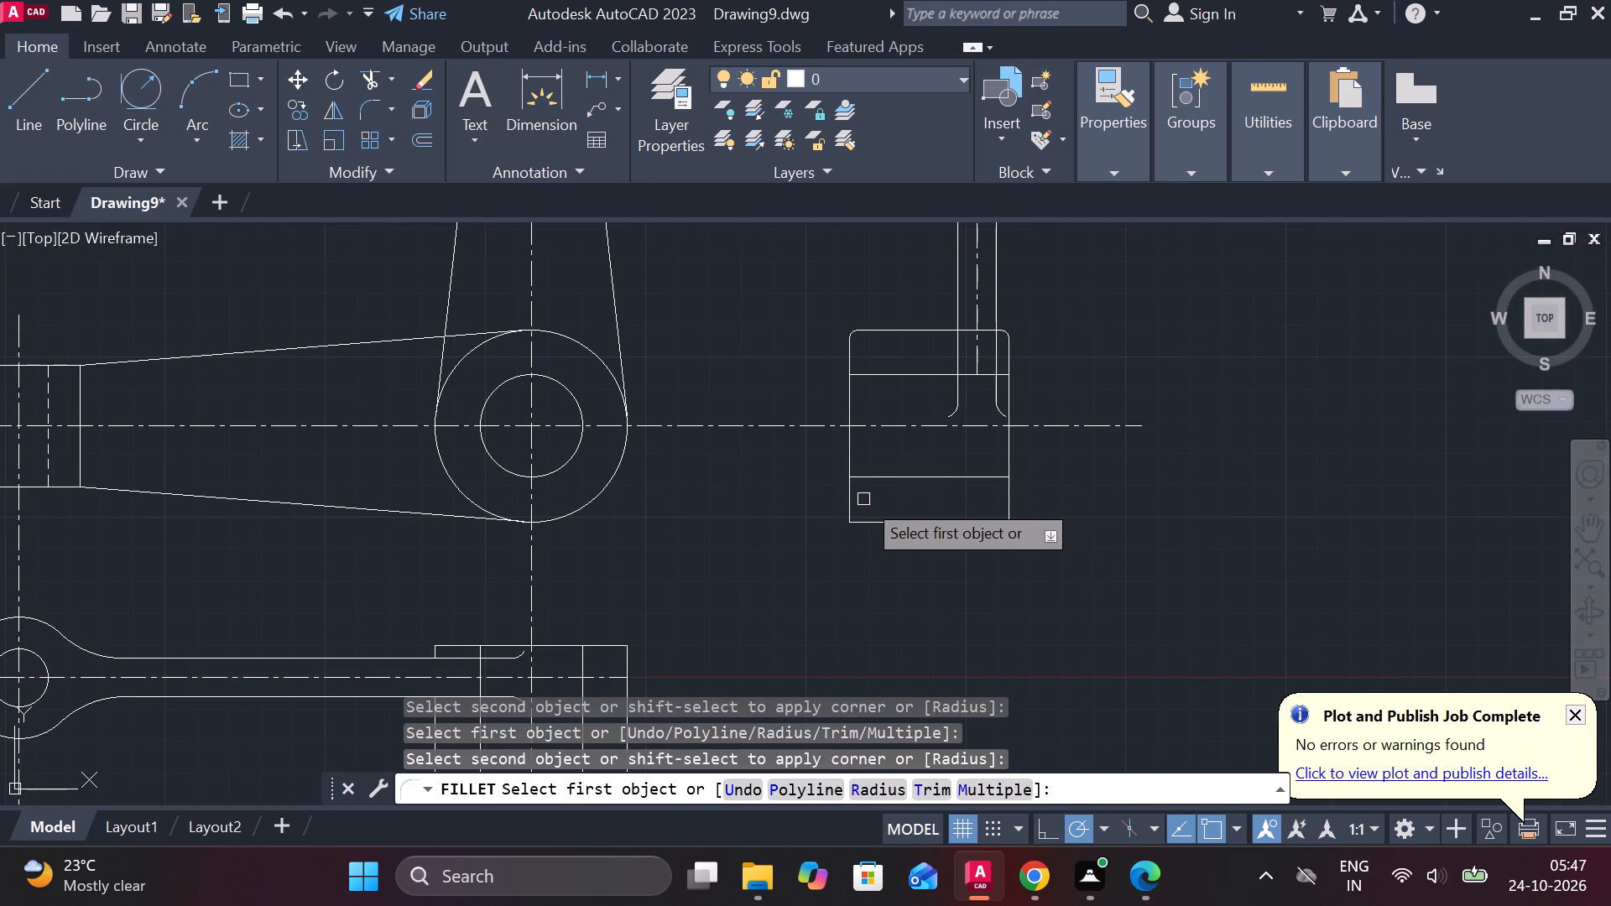
click(847, 500)
click(857, 523)
click(1012, 501)
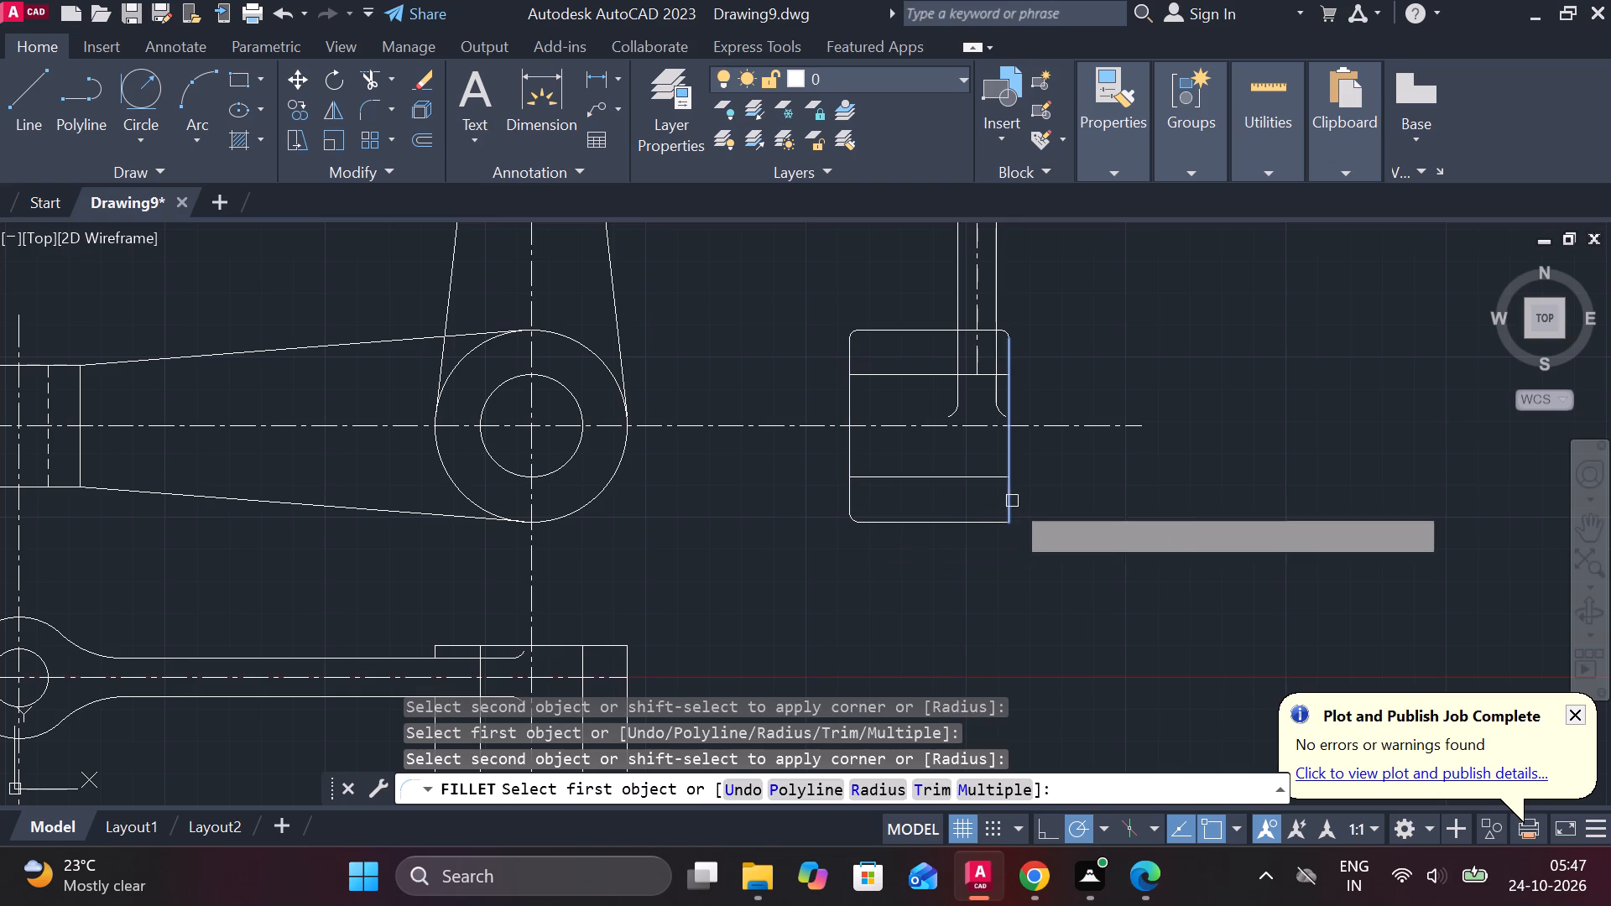
click(998, 520)
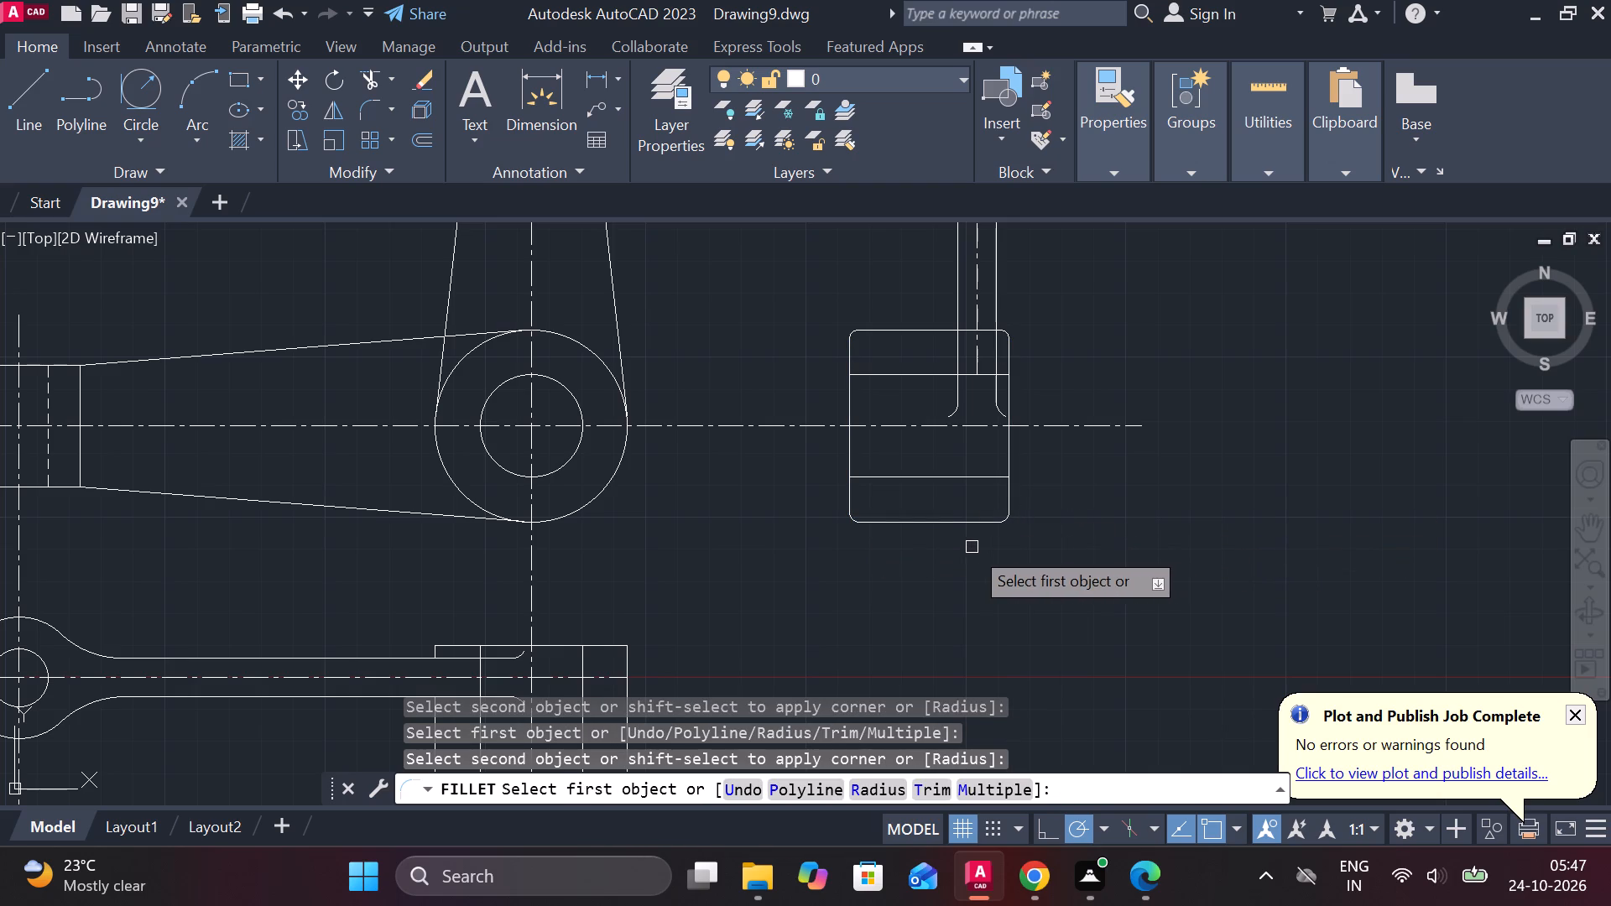
Fillet both upper corners of the hub in the second lever's view below the front view with radius 3.
middle_drag(663, 539, 855, 409)
scroll(884, 465, up, 1)
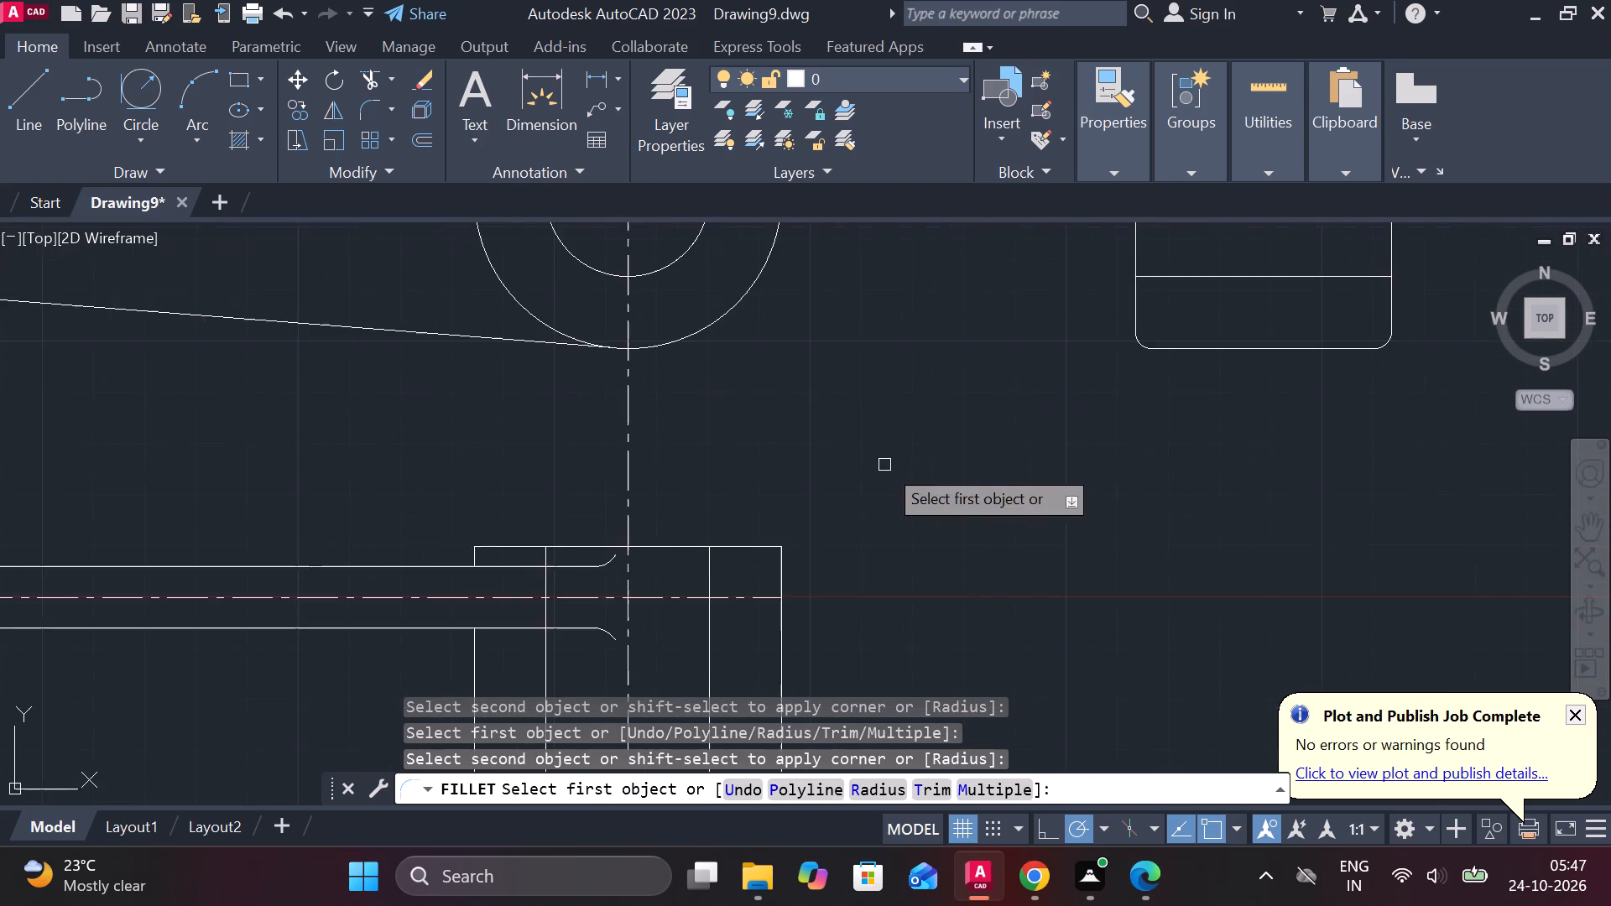
middle_drag(870, 479, 922, 372)
click(821, 441)
click(827, 456)
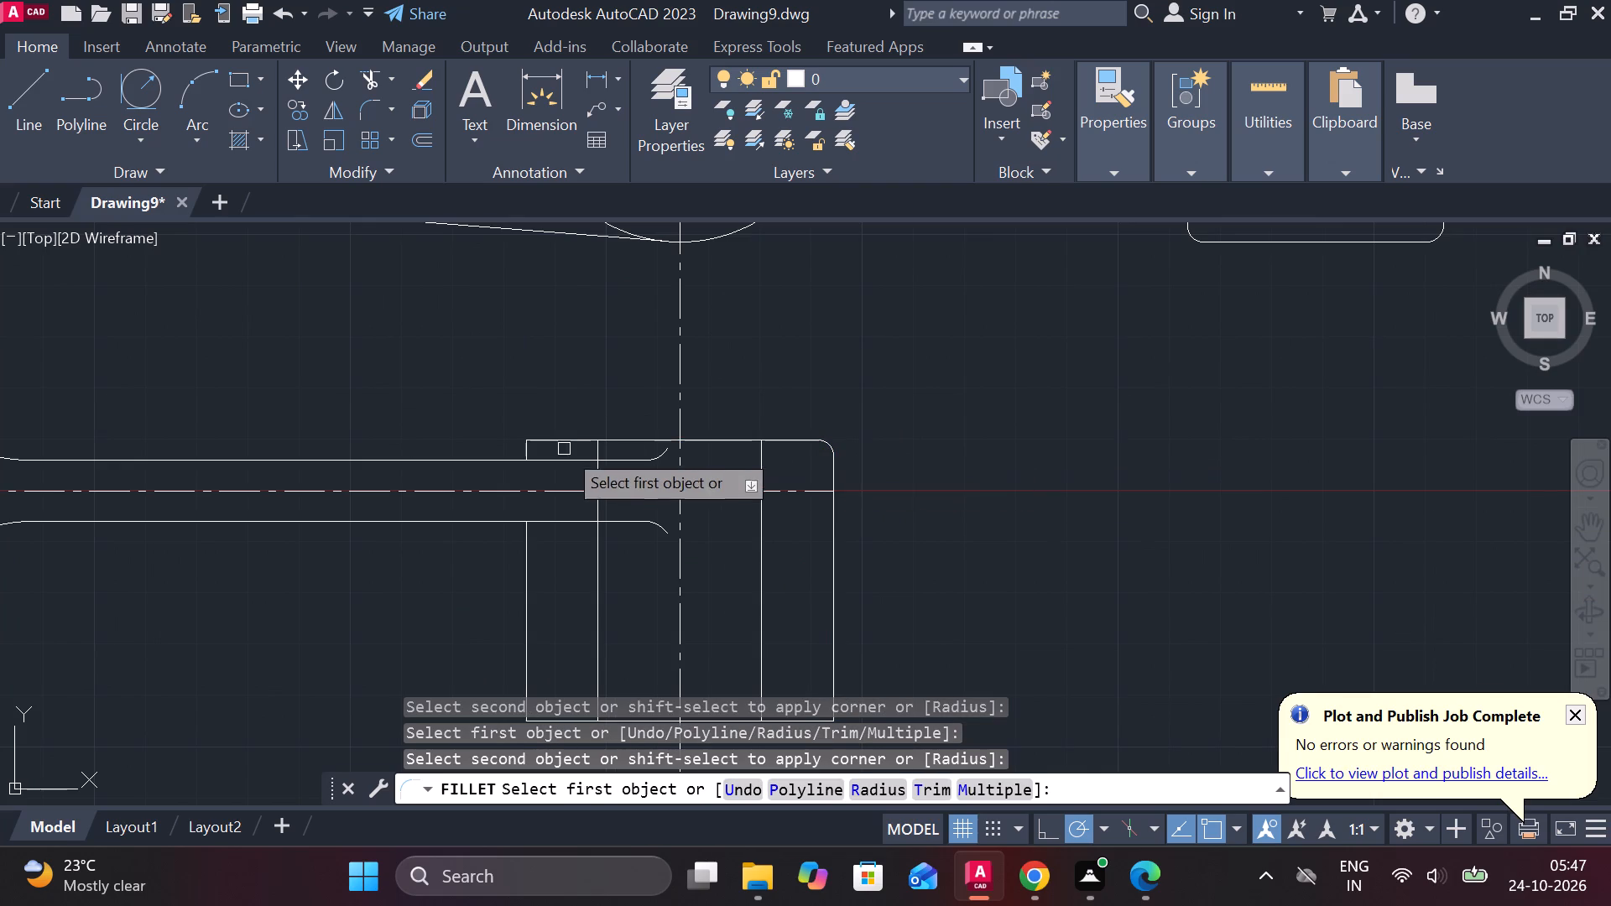
click(533, 440)
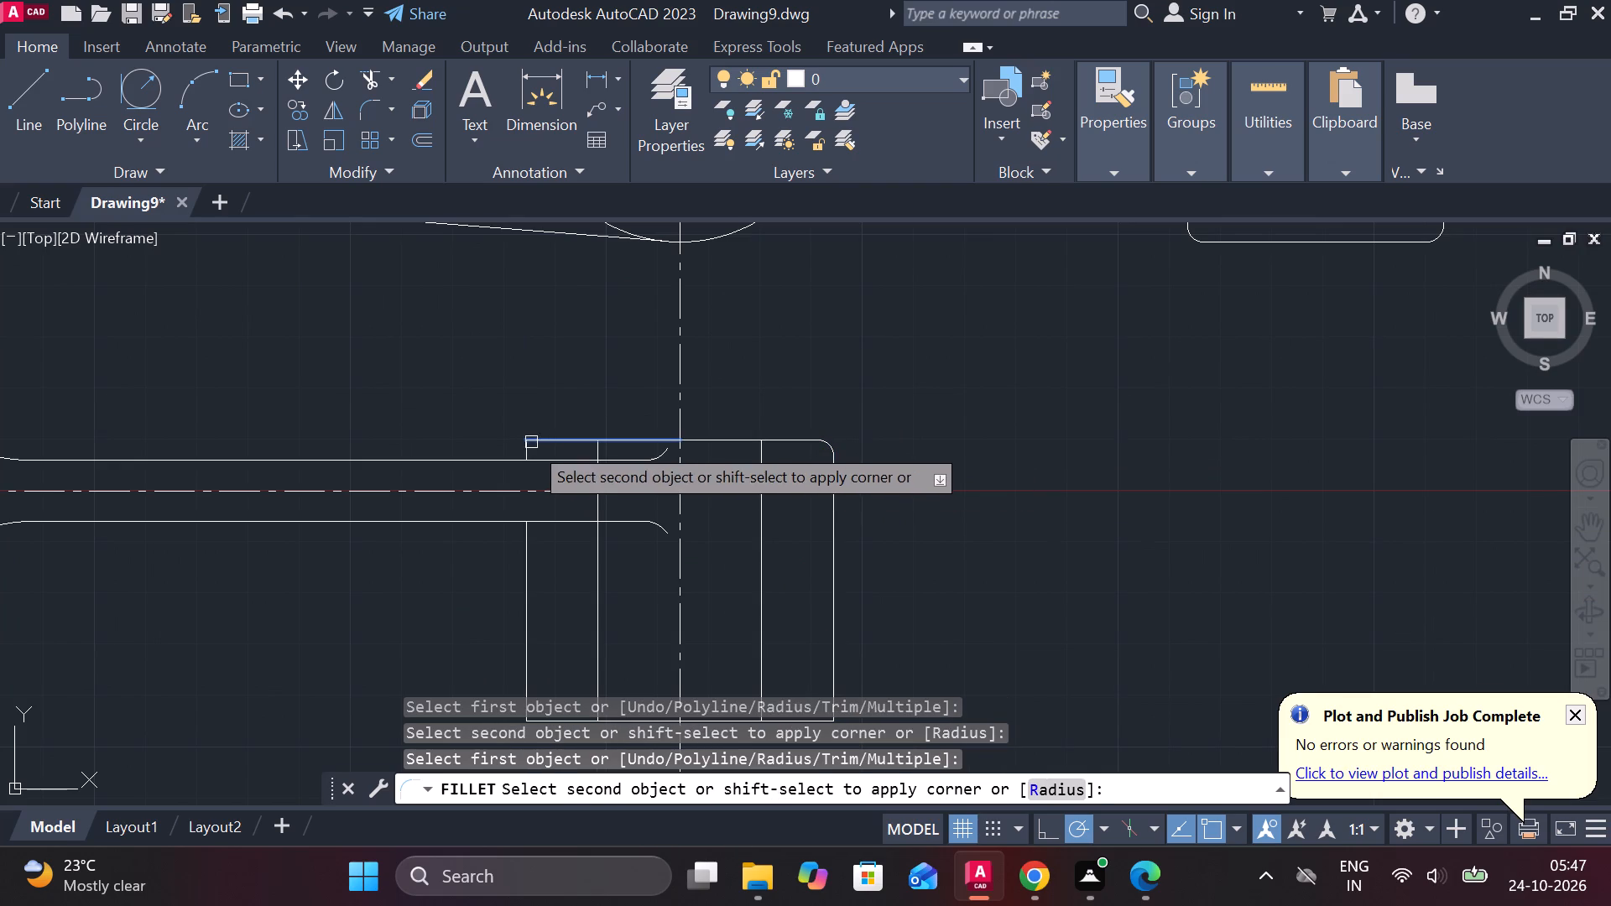
click(529, 445)
scroll(529, 445, up, 2)
click(552, 429)
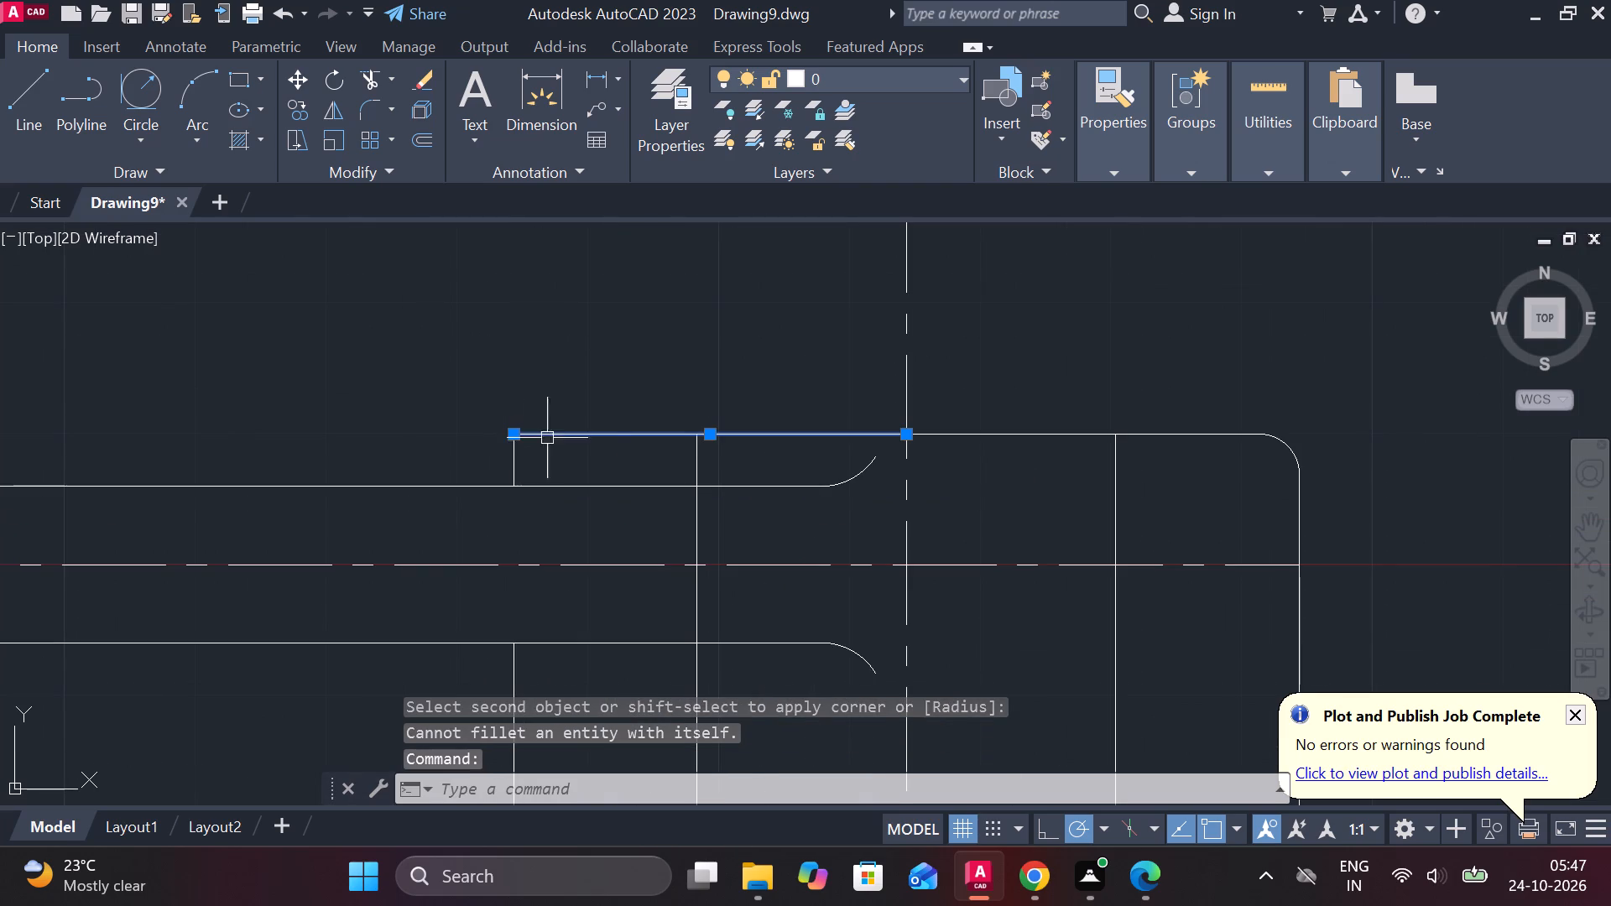
key(Escape)
key(space)
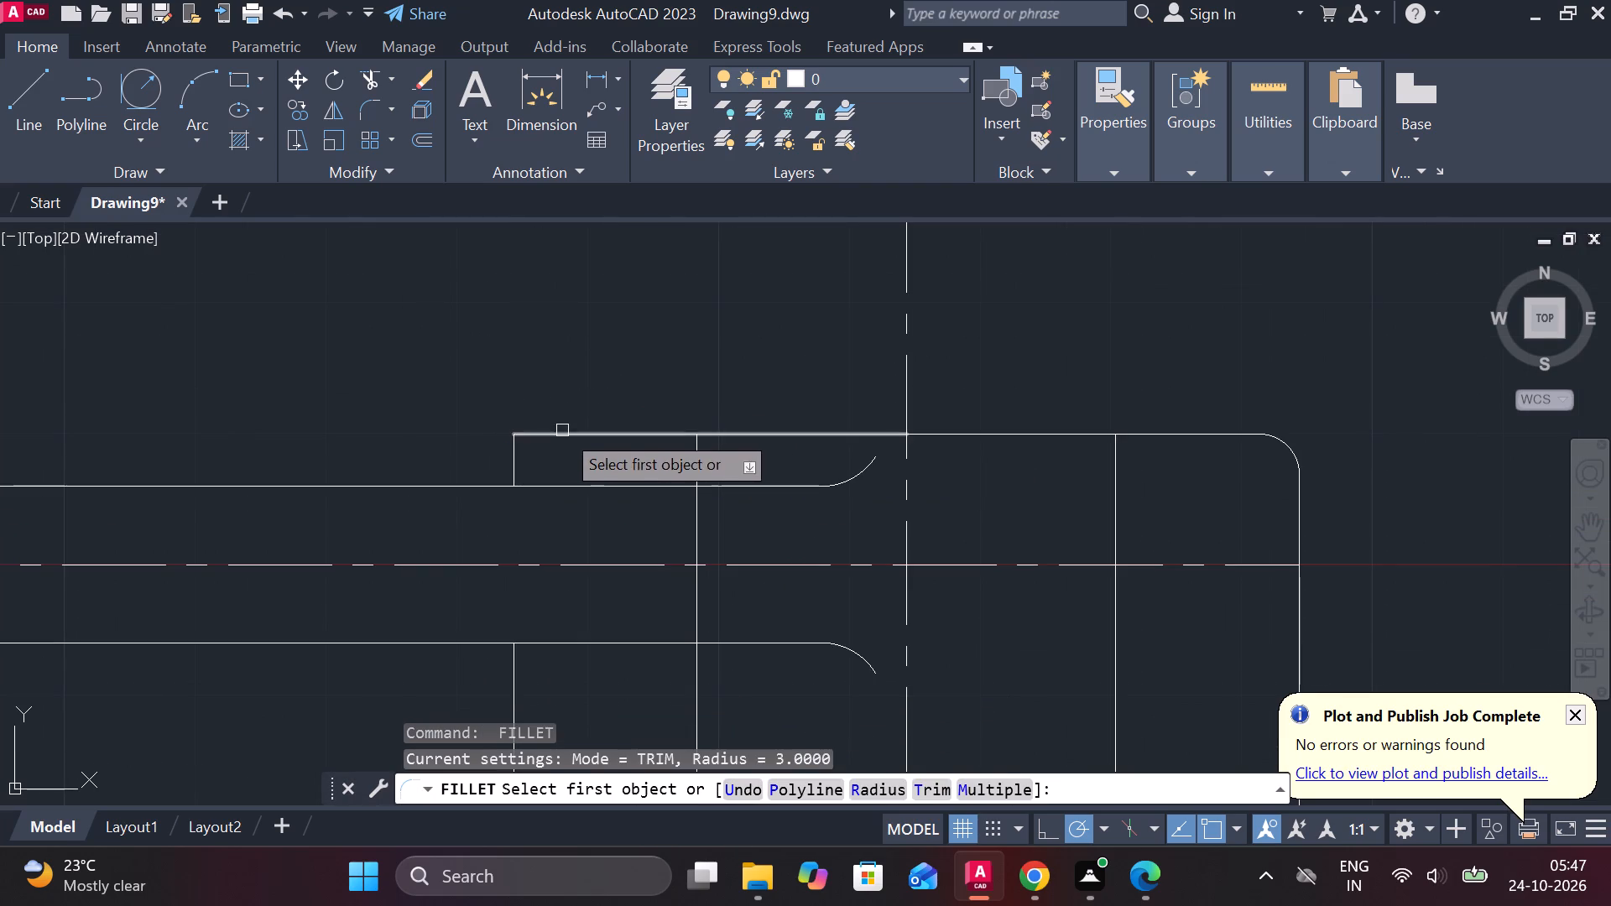
click(562, 430)
click(514, 451)
scroll(669, 416, down, 2)
Fillet both lower corners of the hub in that same lower view of the second lever with radius 3.
middle_drag(706, 513, 735, 375)
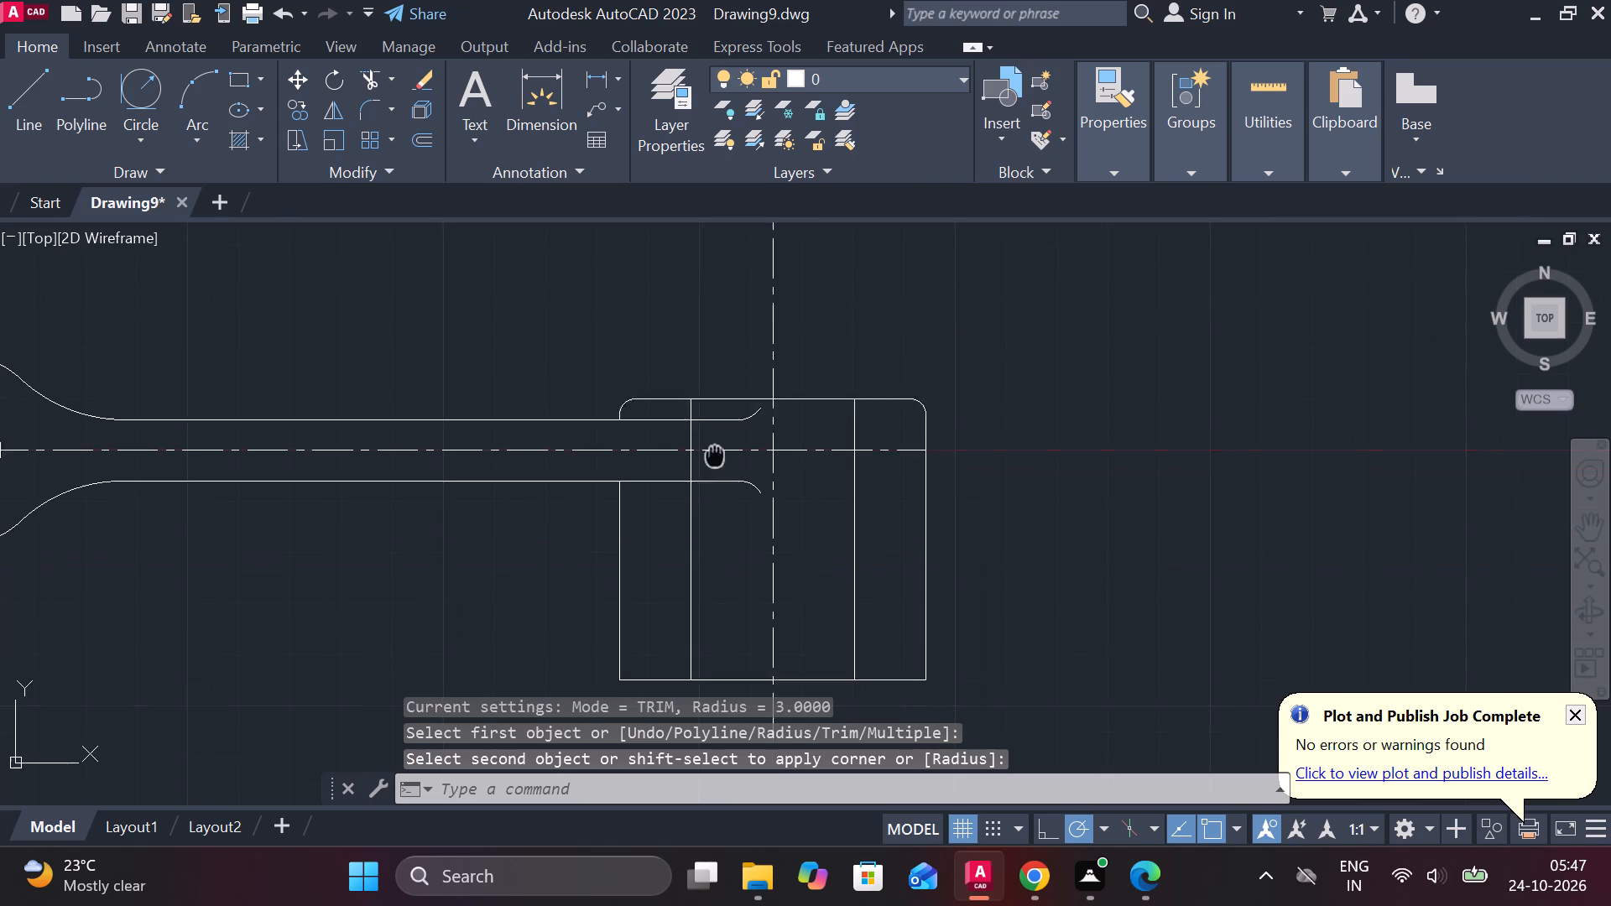
middle_drag(735, 375, 748, 334)
key(space)
click(660, 486)
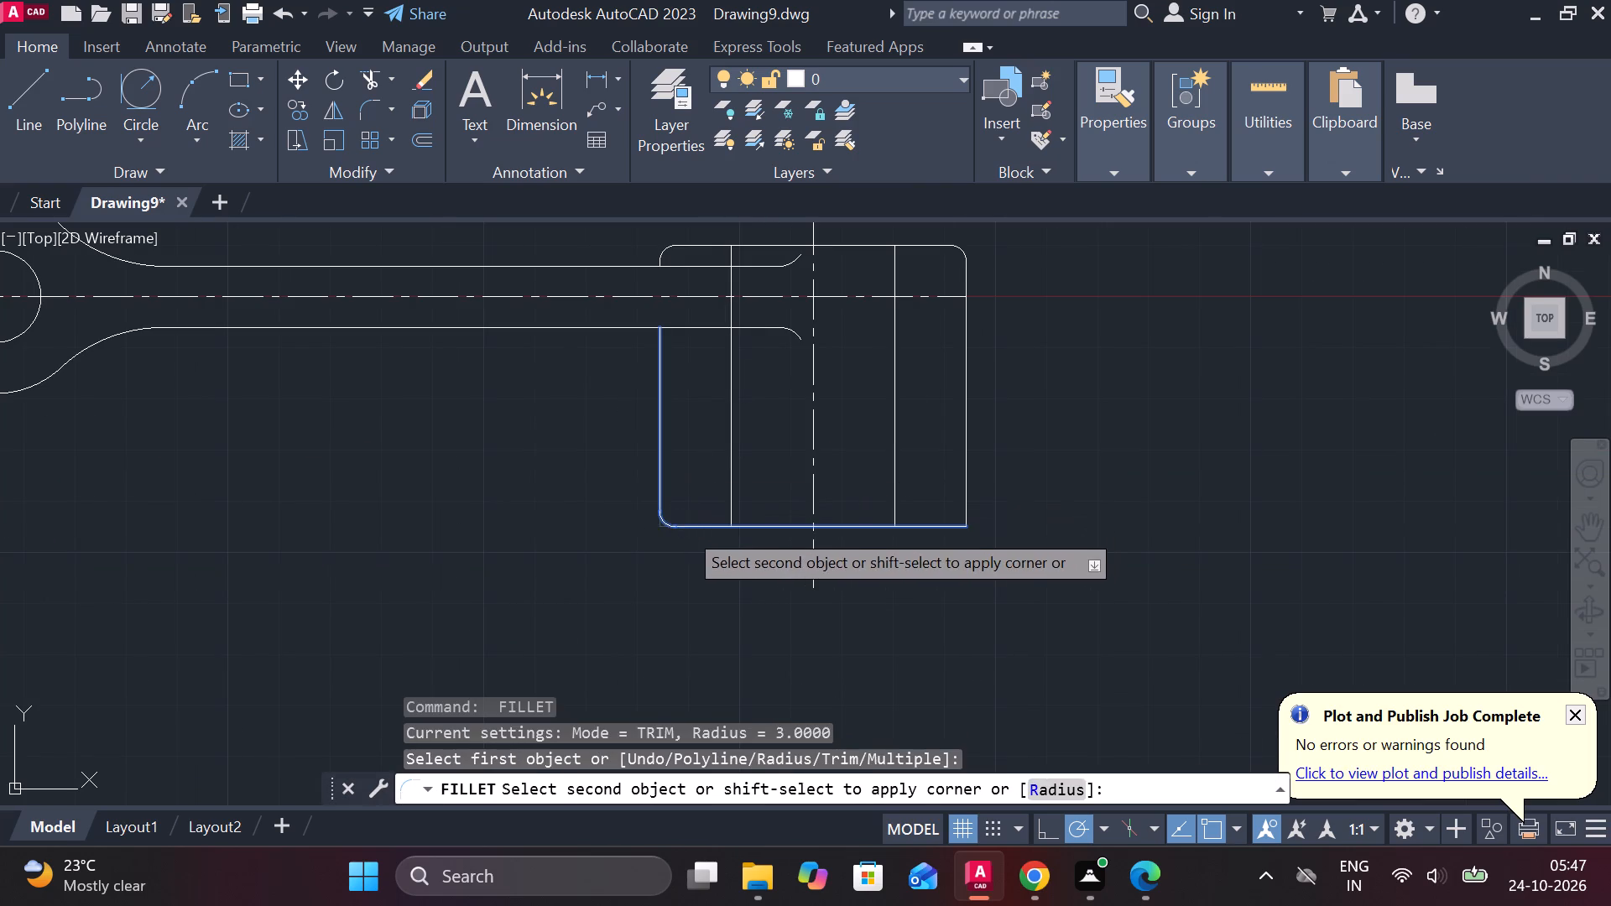
click(685, 528)
key(space)
click(963, 466)
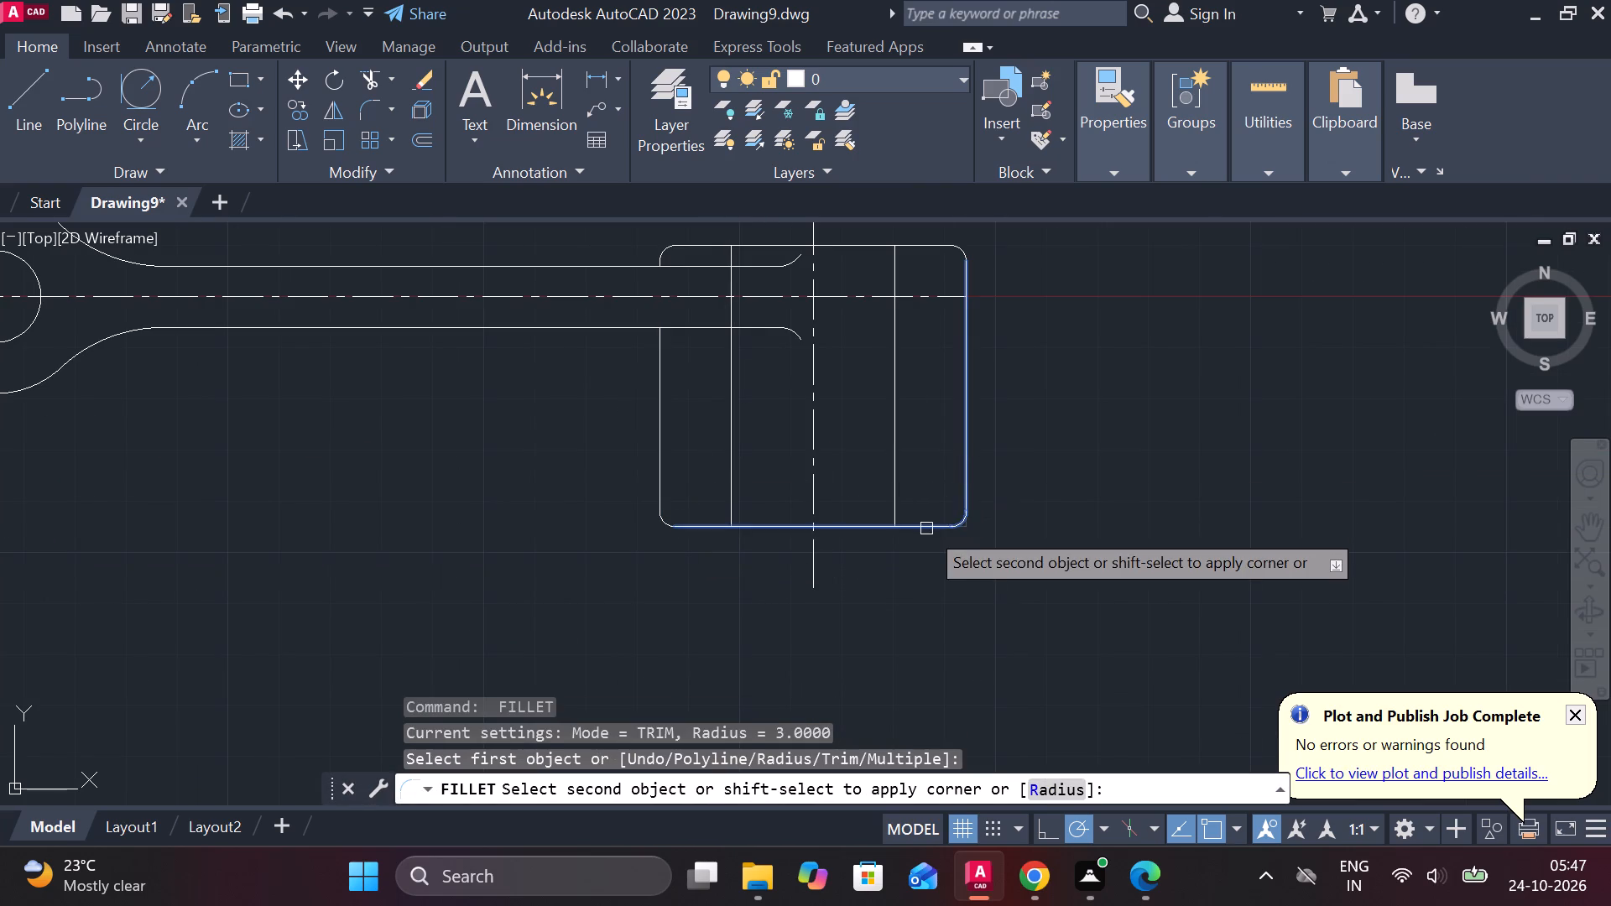
click(926, 528)
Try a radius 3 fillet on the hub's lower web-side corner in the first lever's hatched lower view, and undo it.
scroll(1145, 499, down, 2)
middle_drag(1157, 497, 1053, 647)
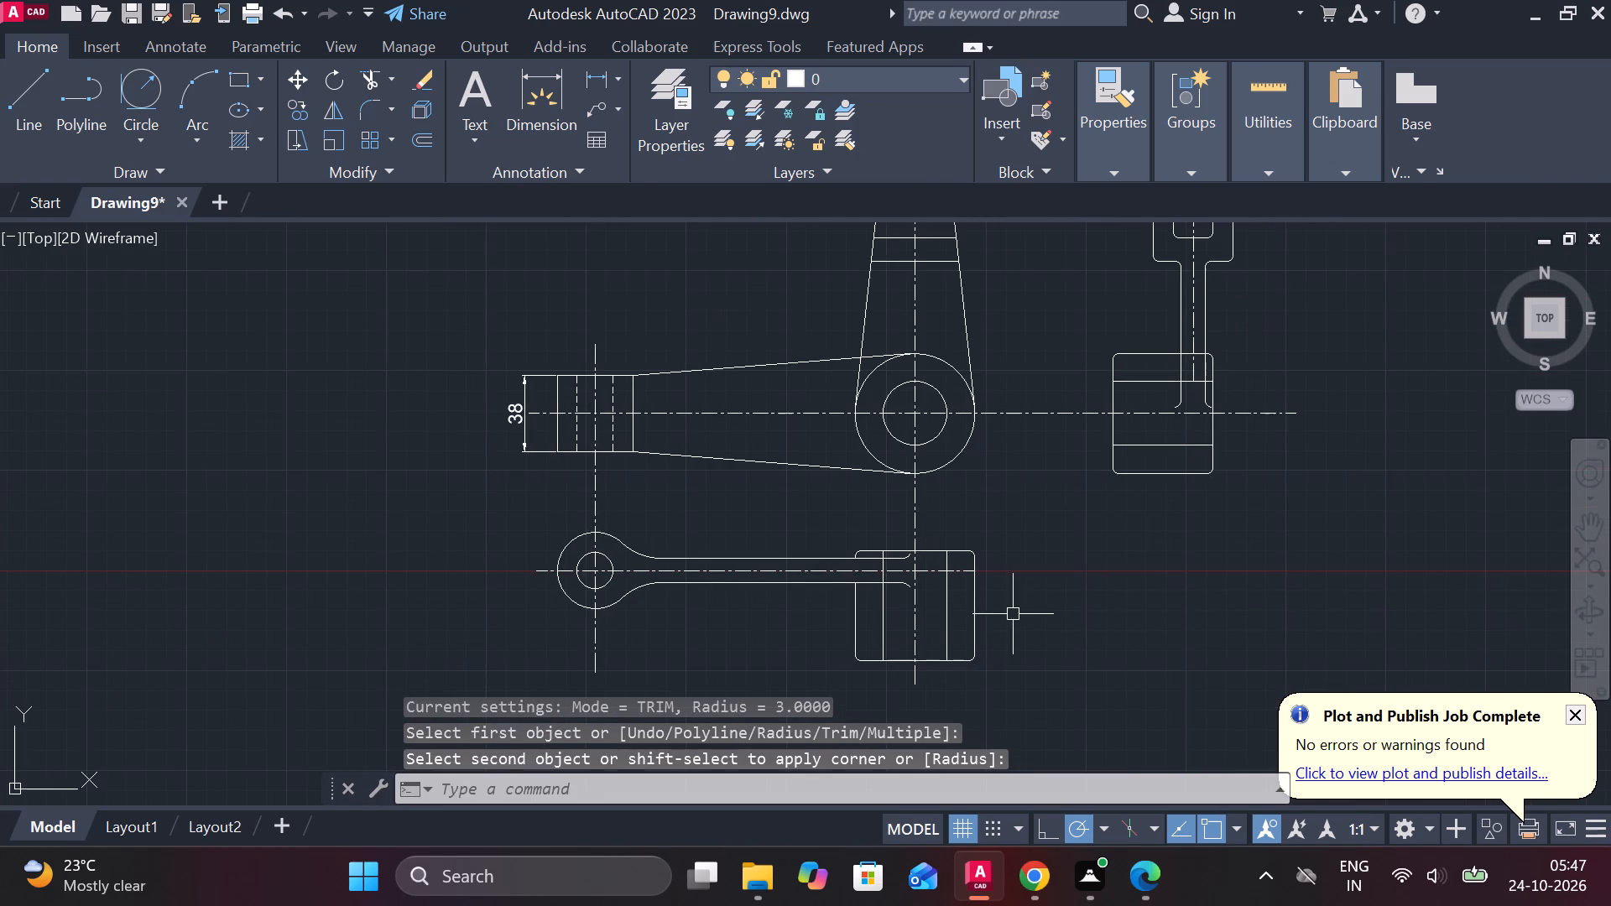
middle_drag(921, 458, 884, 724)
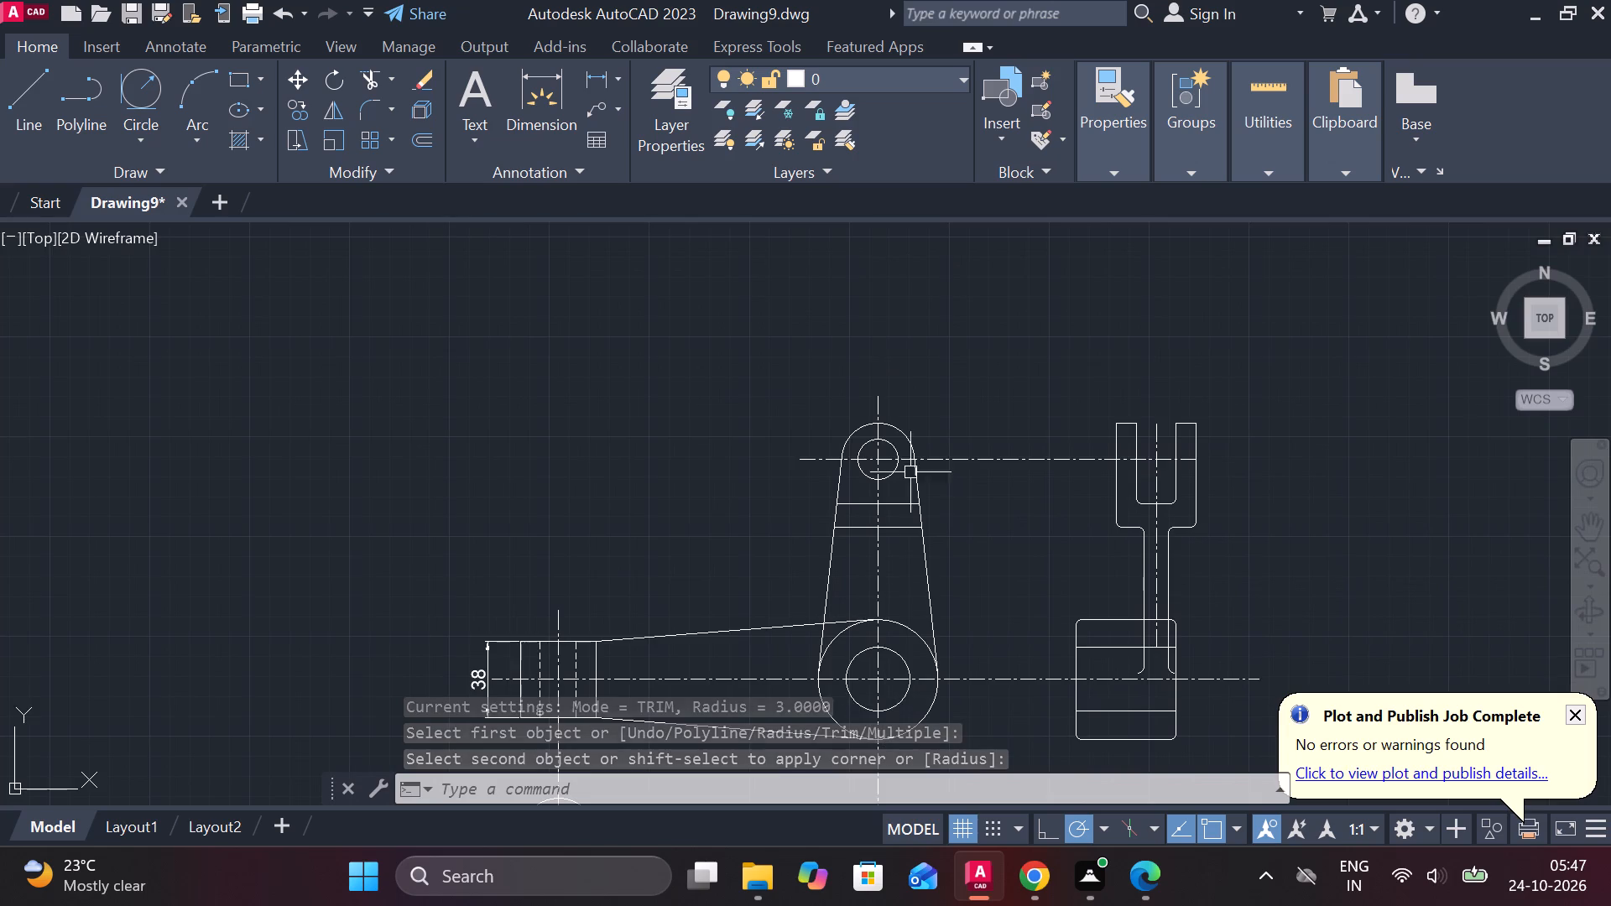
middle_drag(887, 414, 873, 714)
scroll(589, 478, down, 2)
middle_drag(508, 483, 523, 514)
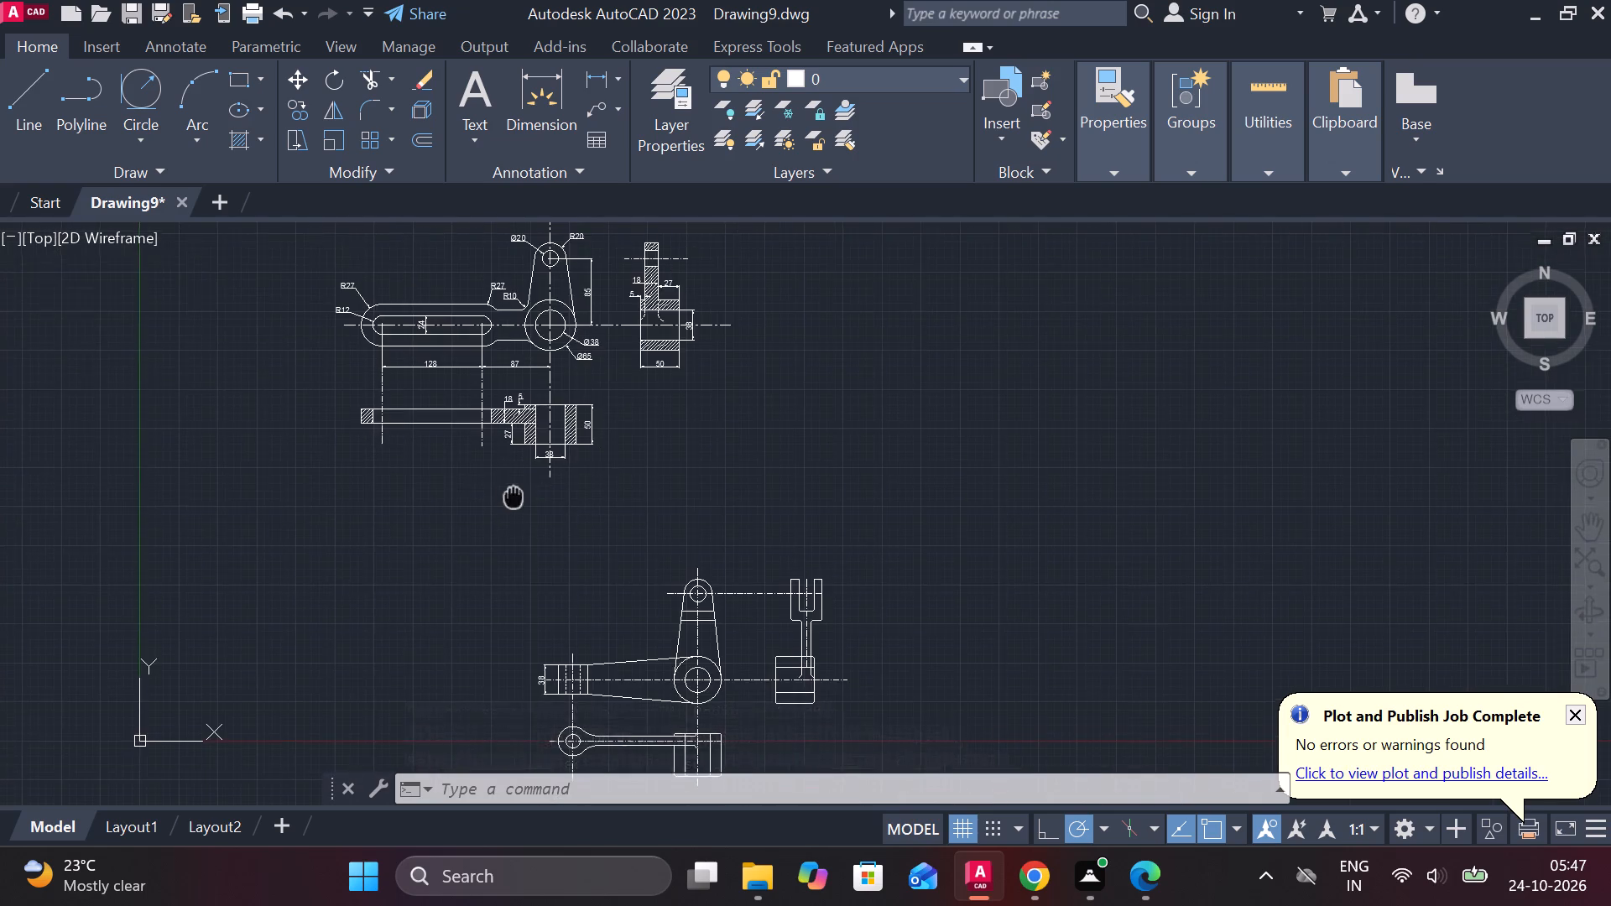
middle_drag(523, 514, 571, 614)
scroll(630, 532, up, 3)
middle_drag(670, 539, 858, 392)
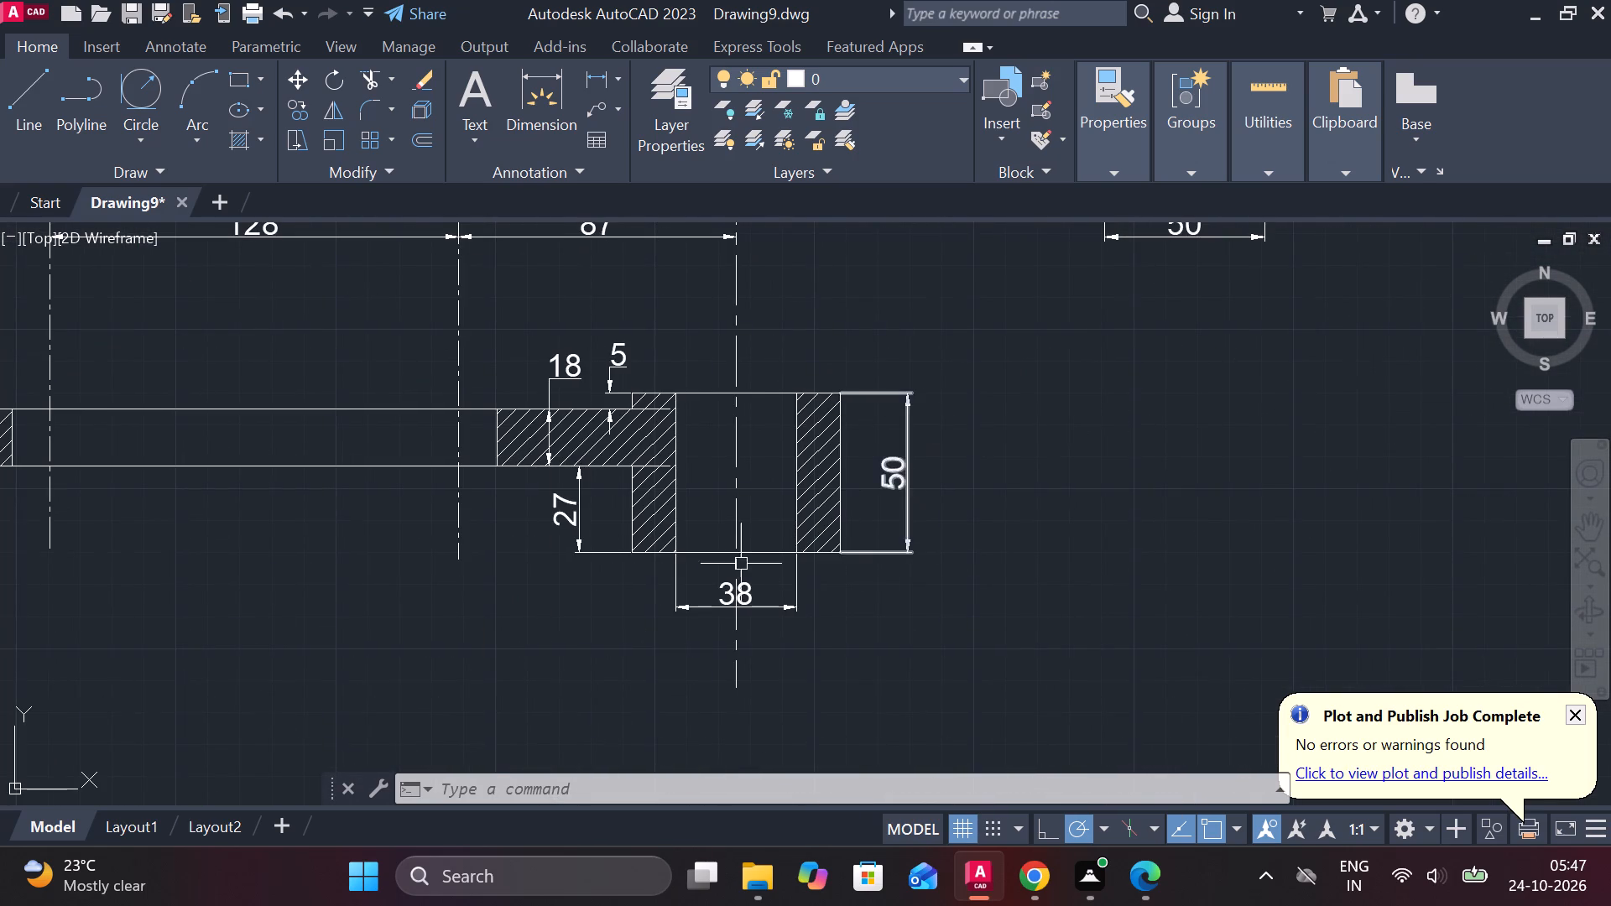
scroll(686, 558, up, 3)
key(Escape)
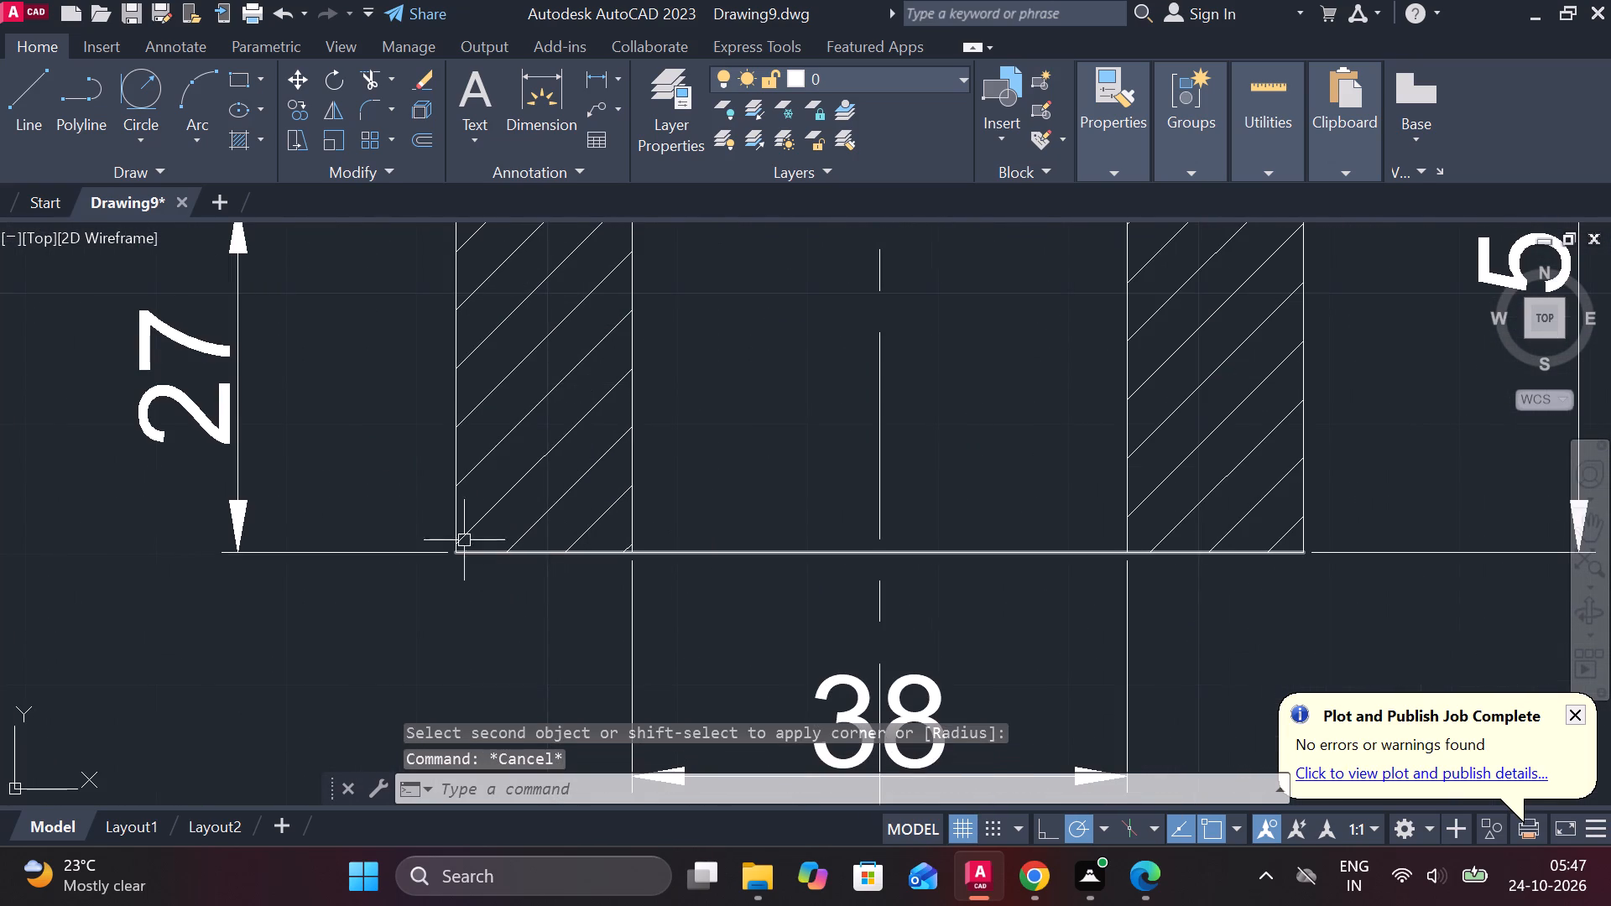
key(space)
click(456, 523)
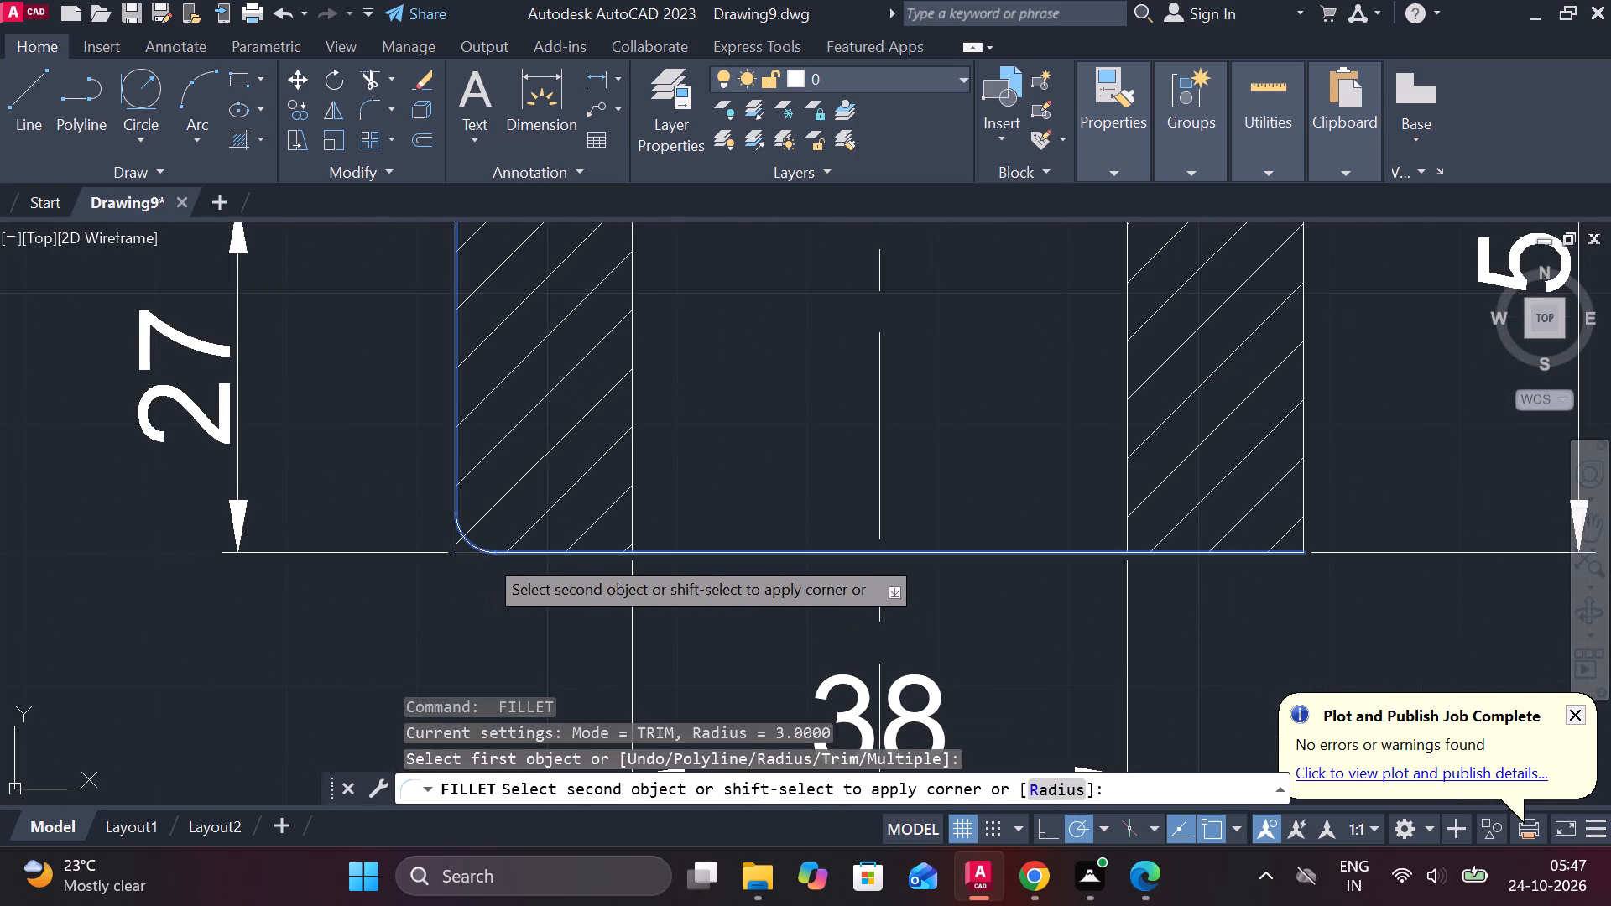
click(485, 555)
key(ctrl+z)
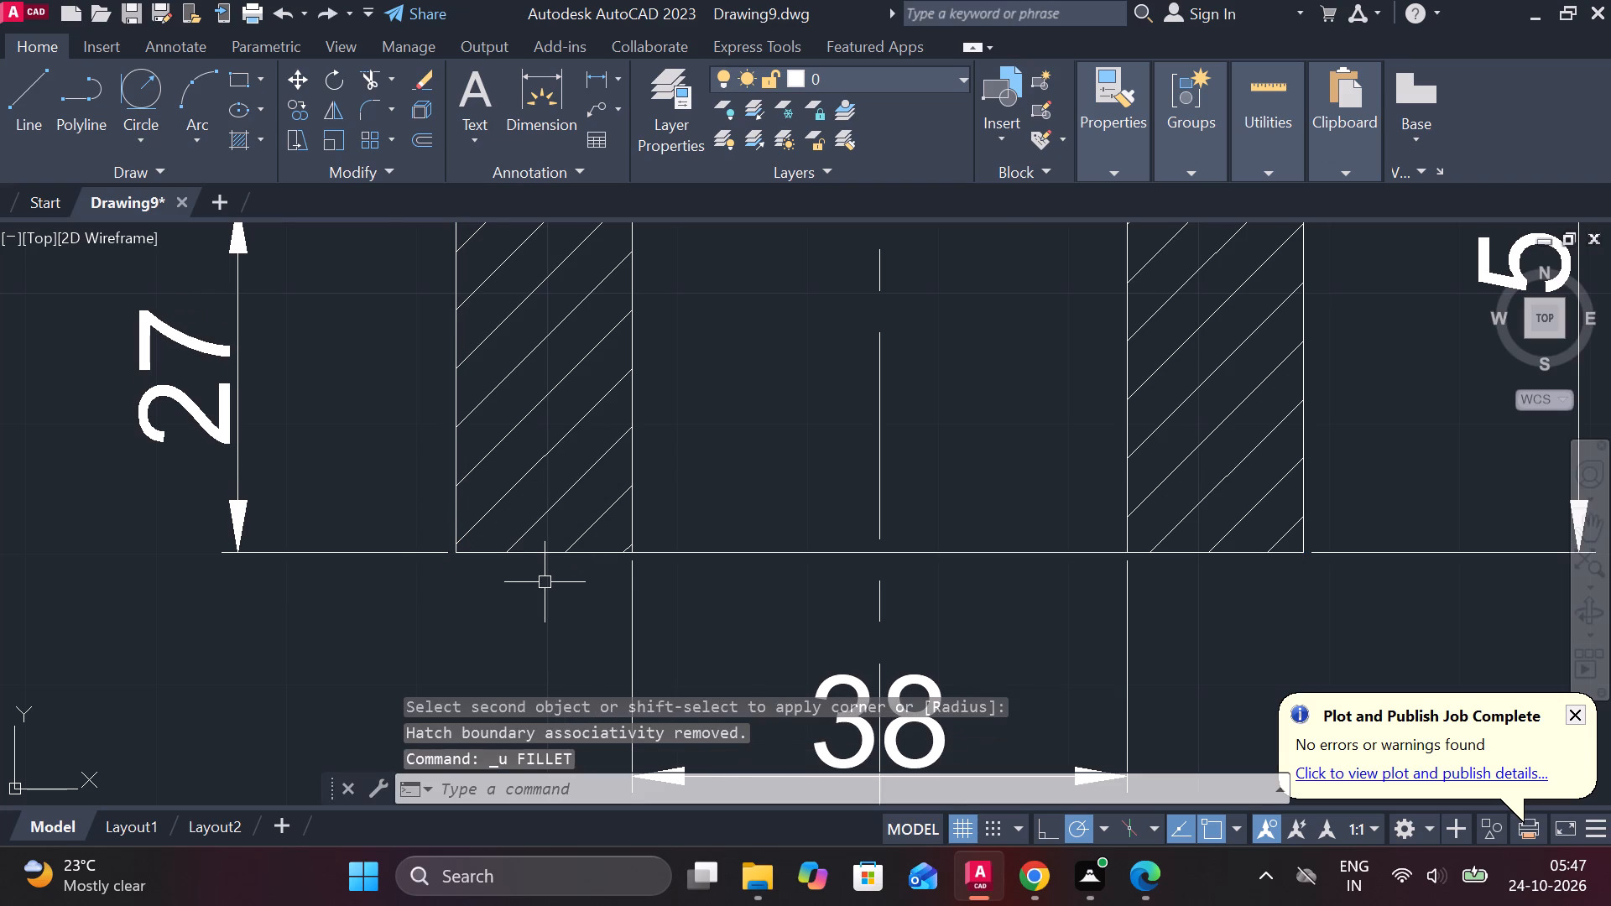
Erase the section hatch from the web and hub in the first lever's lower view.
scroll(545, 587, down, 2)
key(Escape)
click(553, 528)
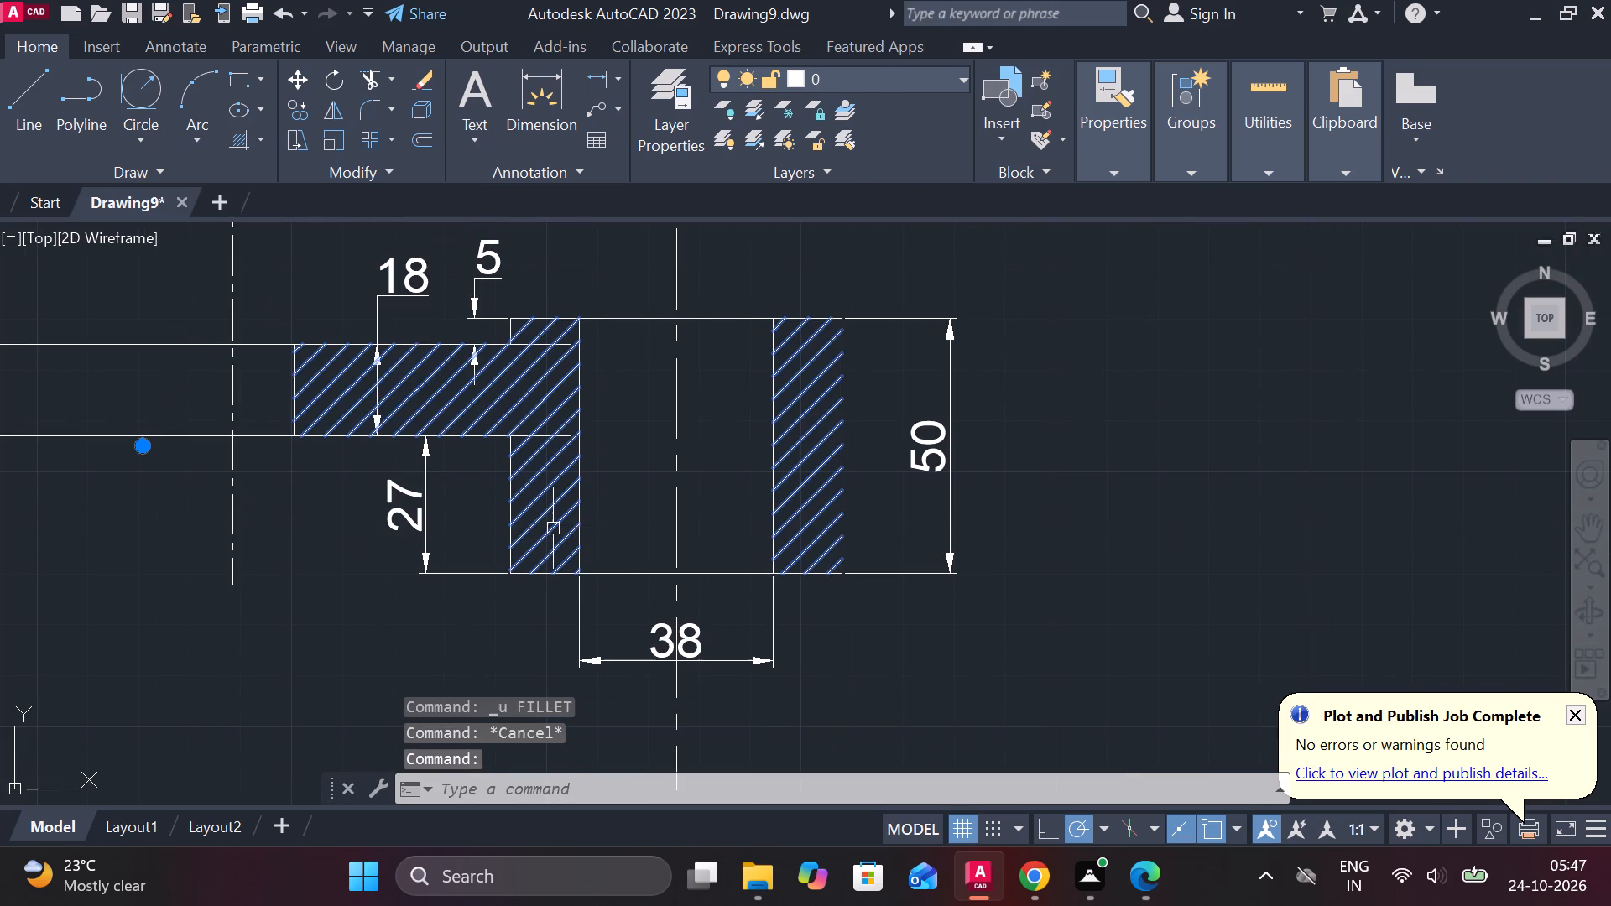
text(E)
key(space)
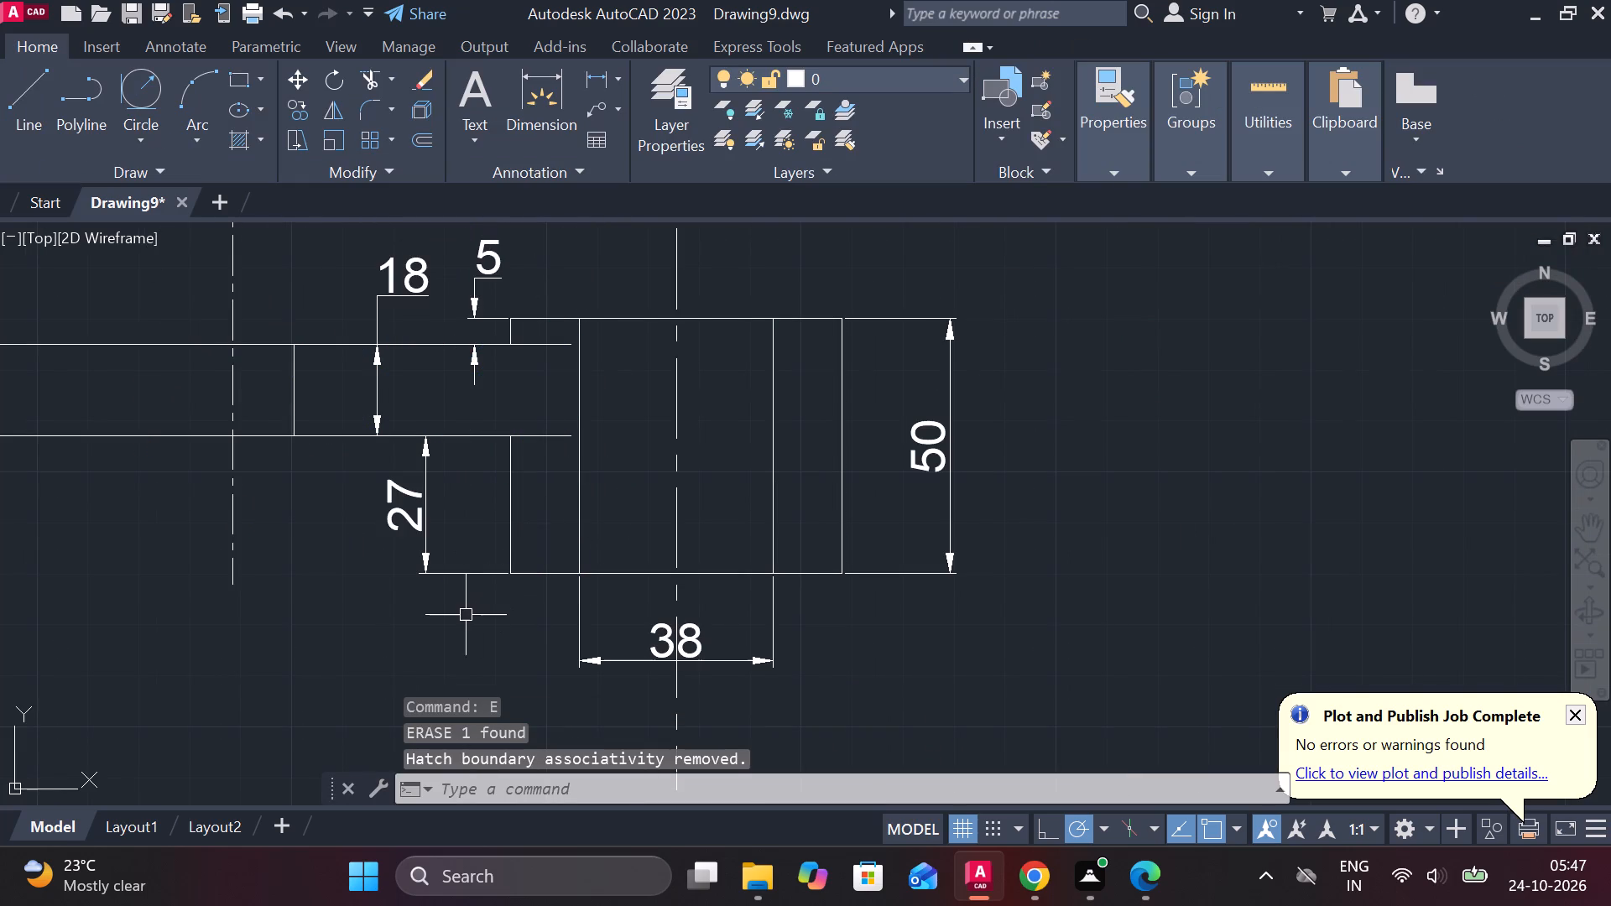
Fillet both lower corners of the hub in the first lever's lower view with radius 3.
text(F R)
key(space)
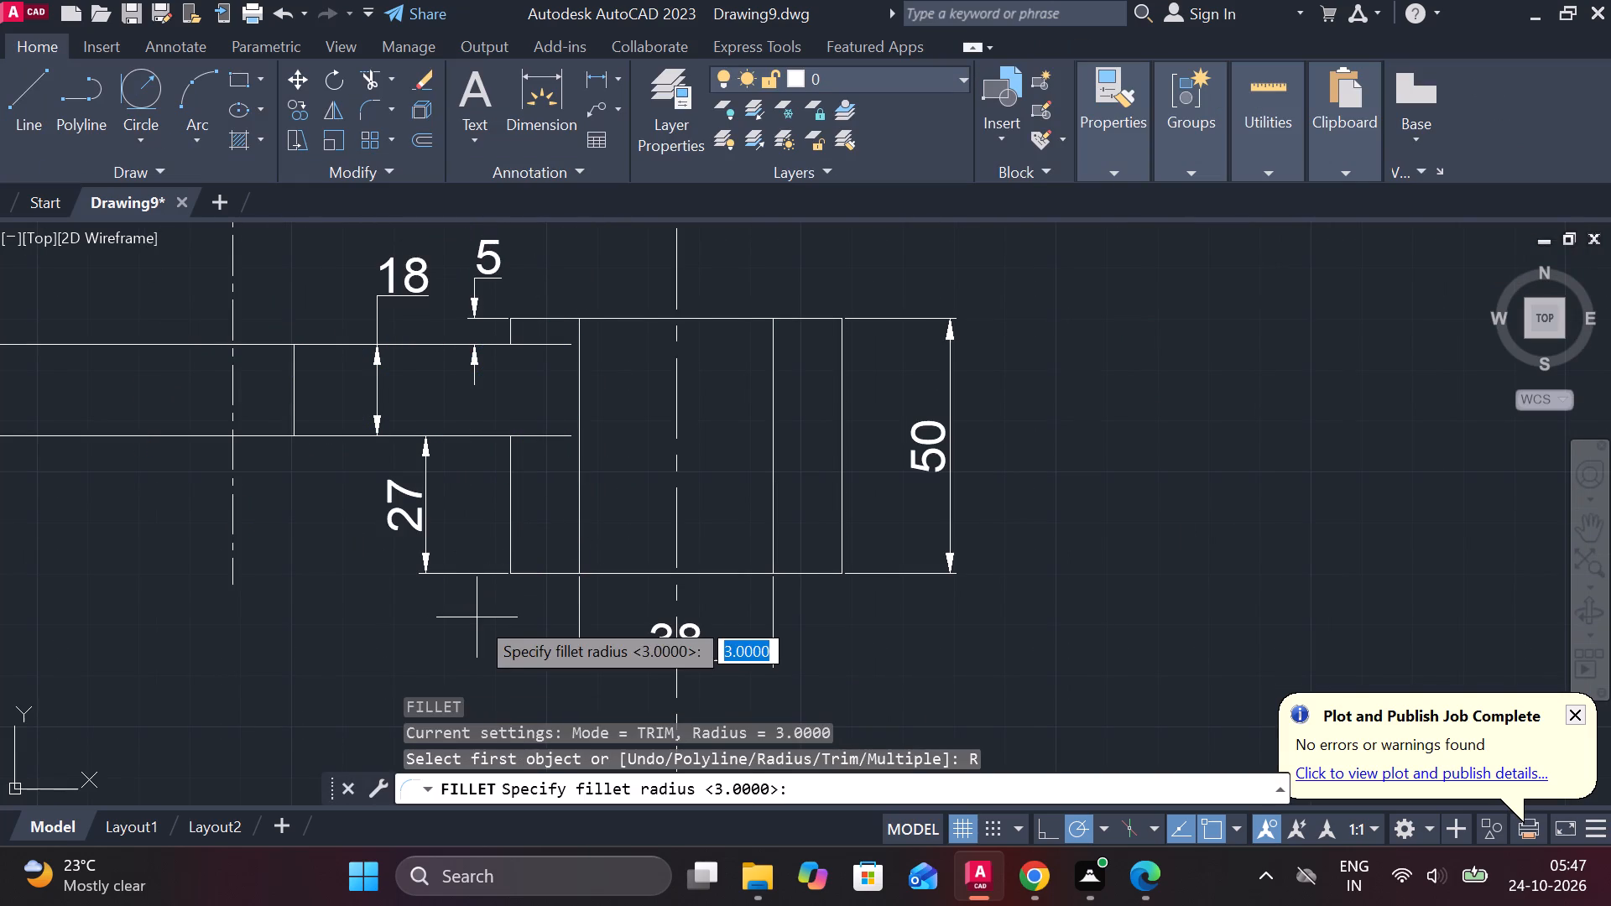
key(space)
click(504, 534)
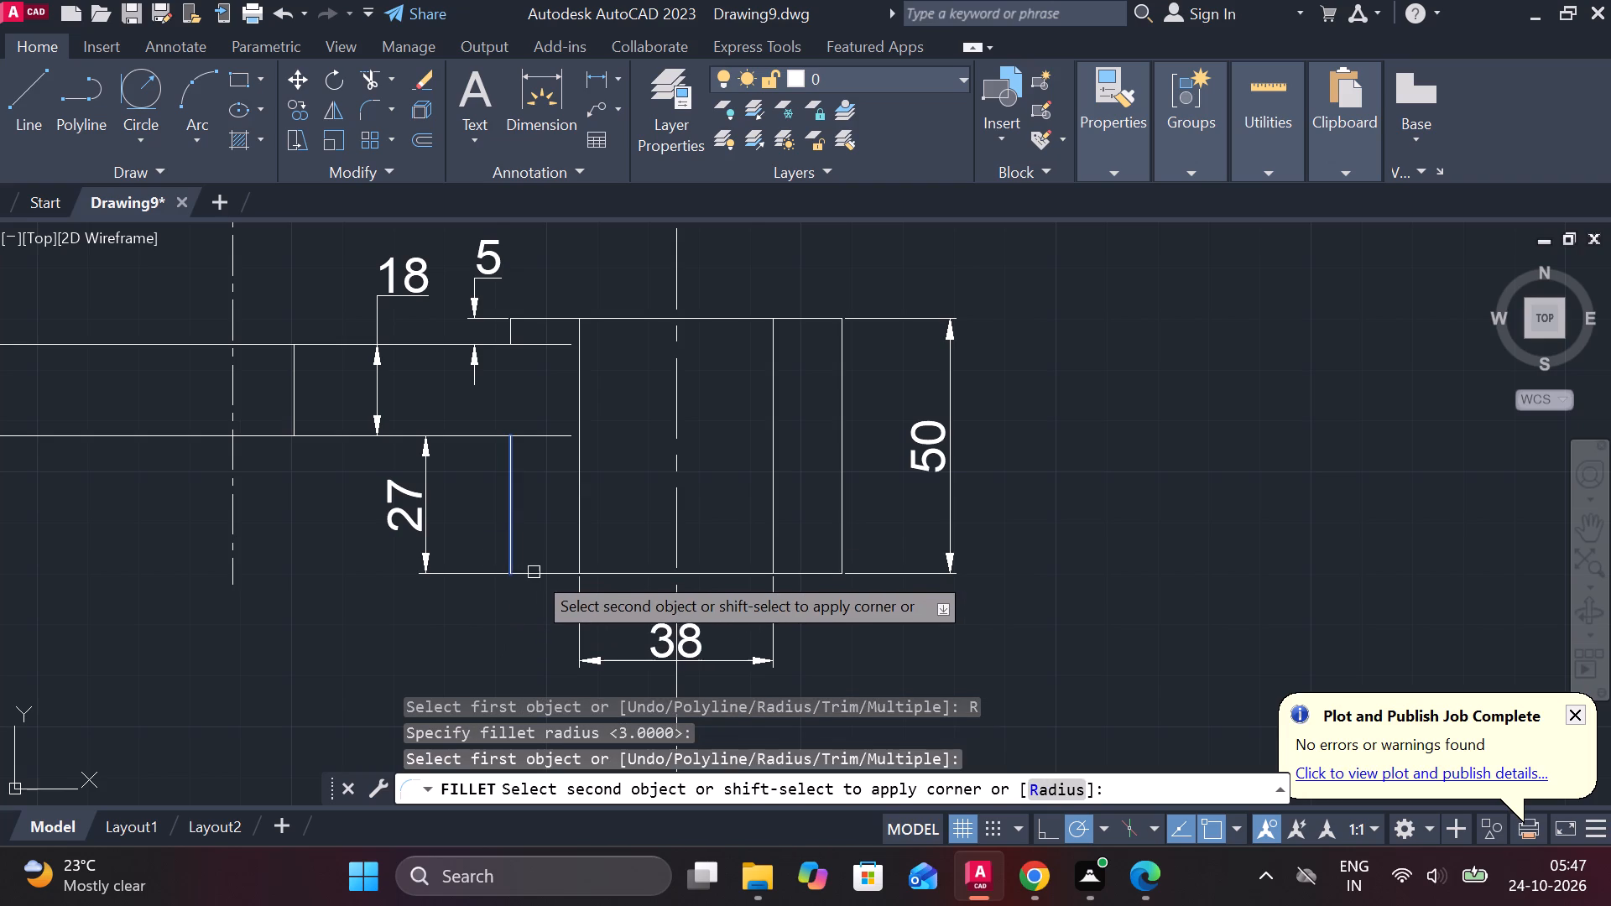
click(536, 574)
scroll(492, 566, up, 1)
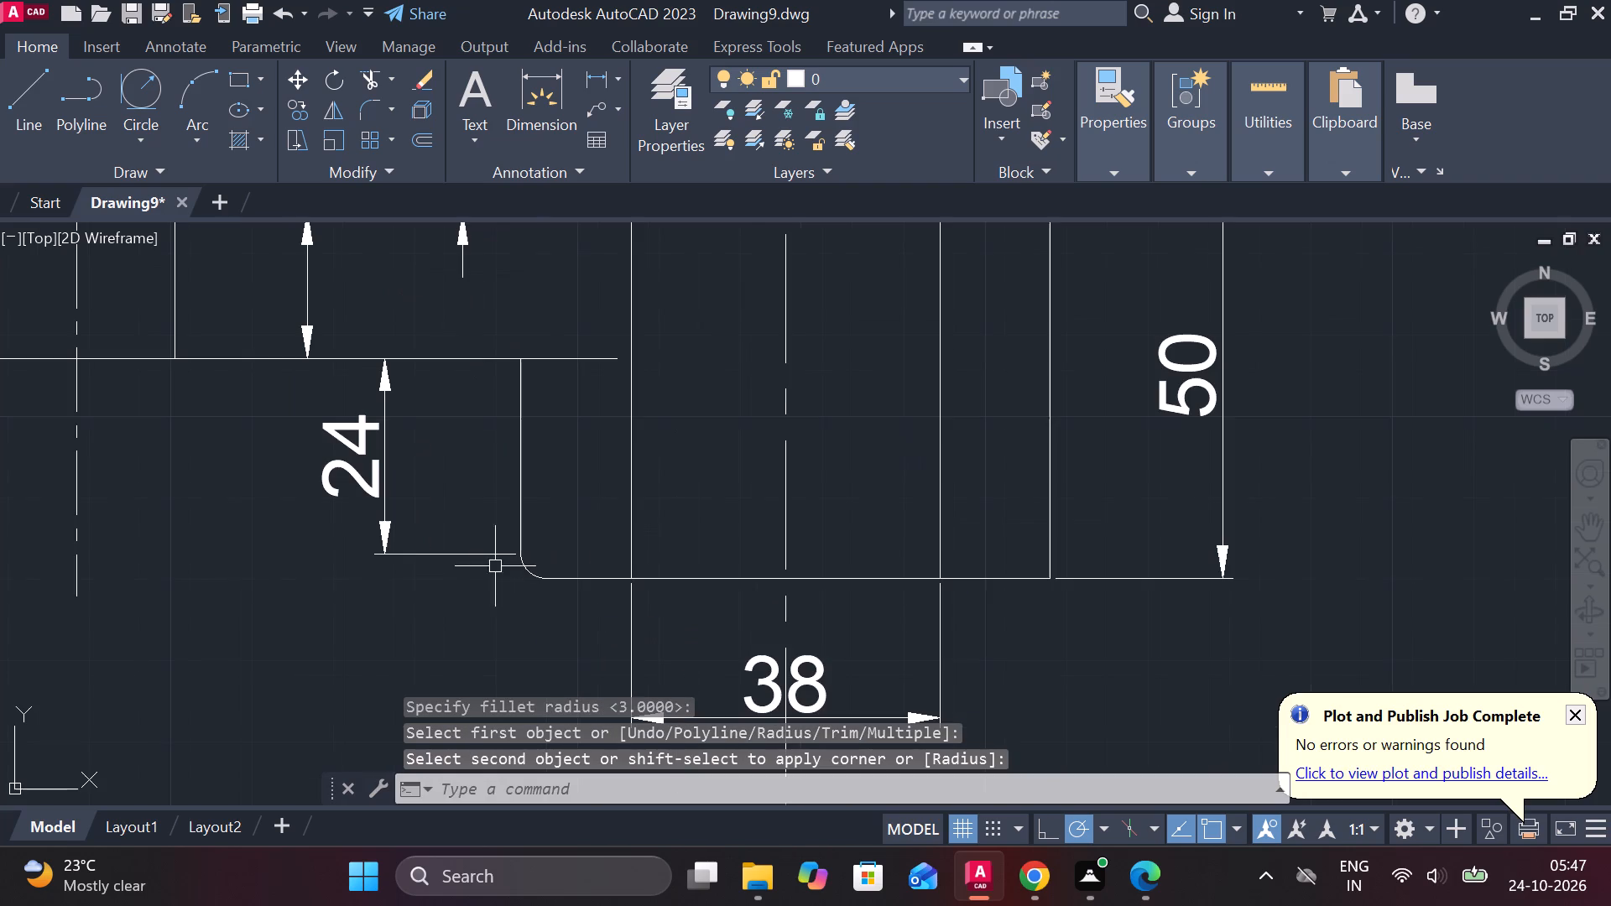
key(space)
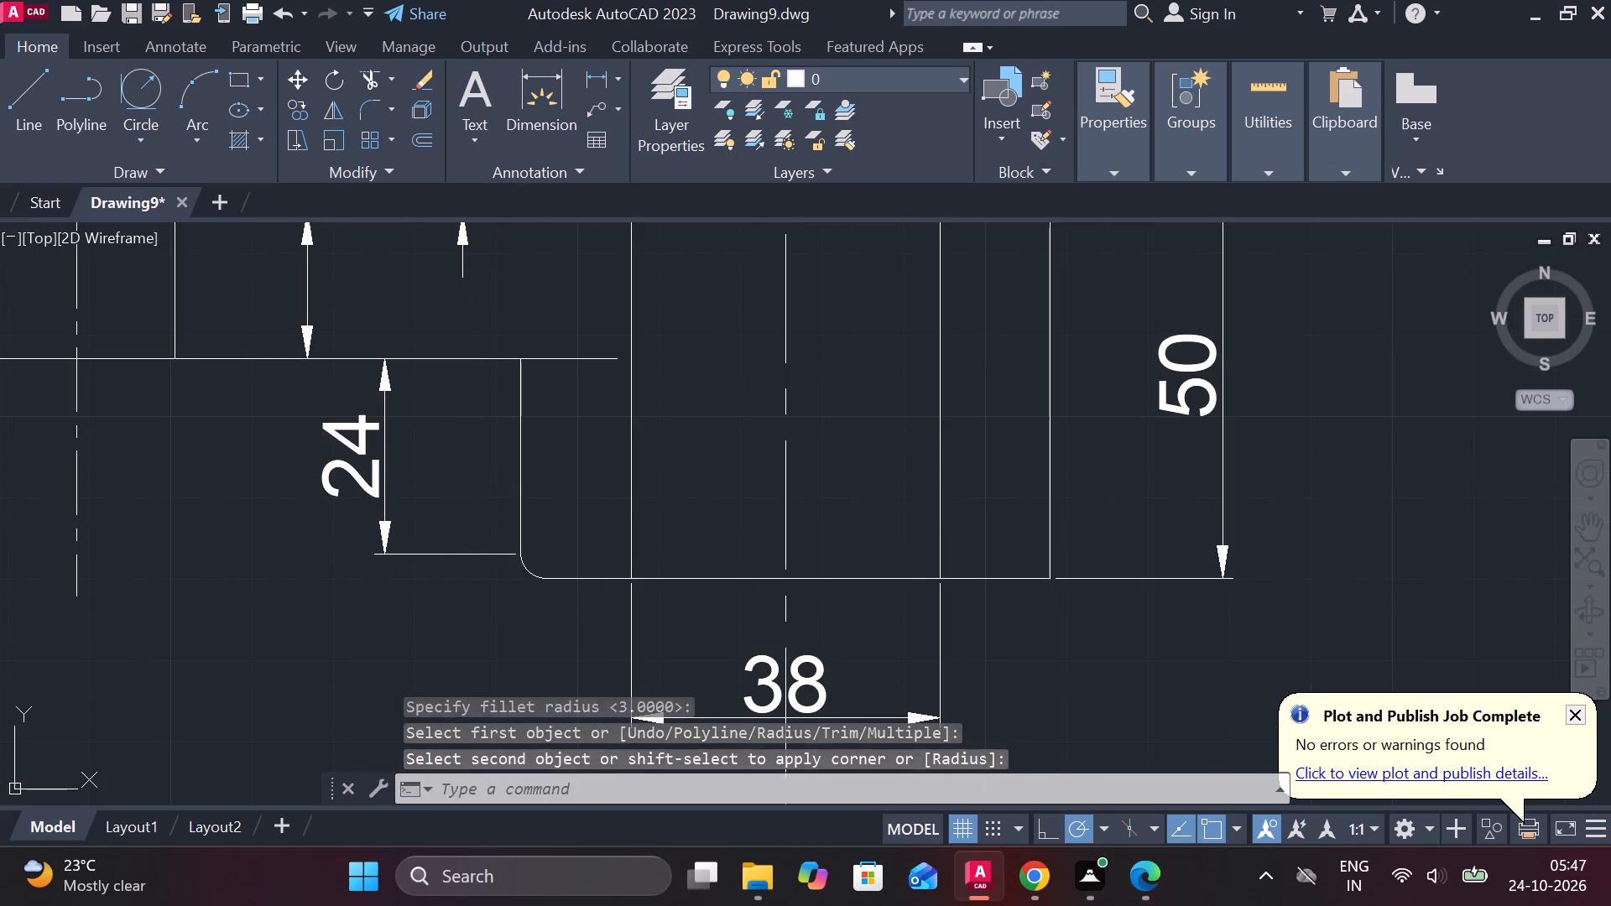
click(1050, 554)
click(1032, 575)
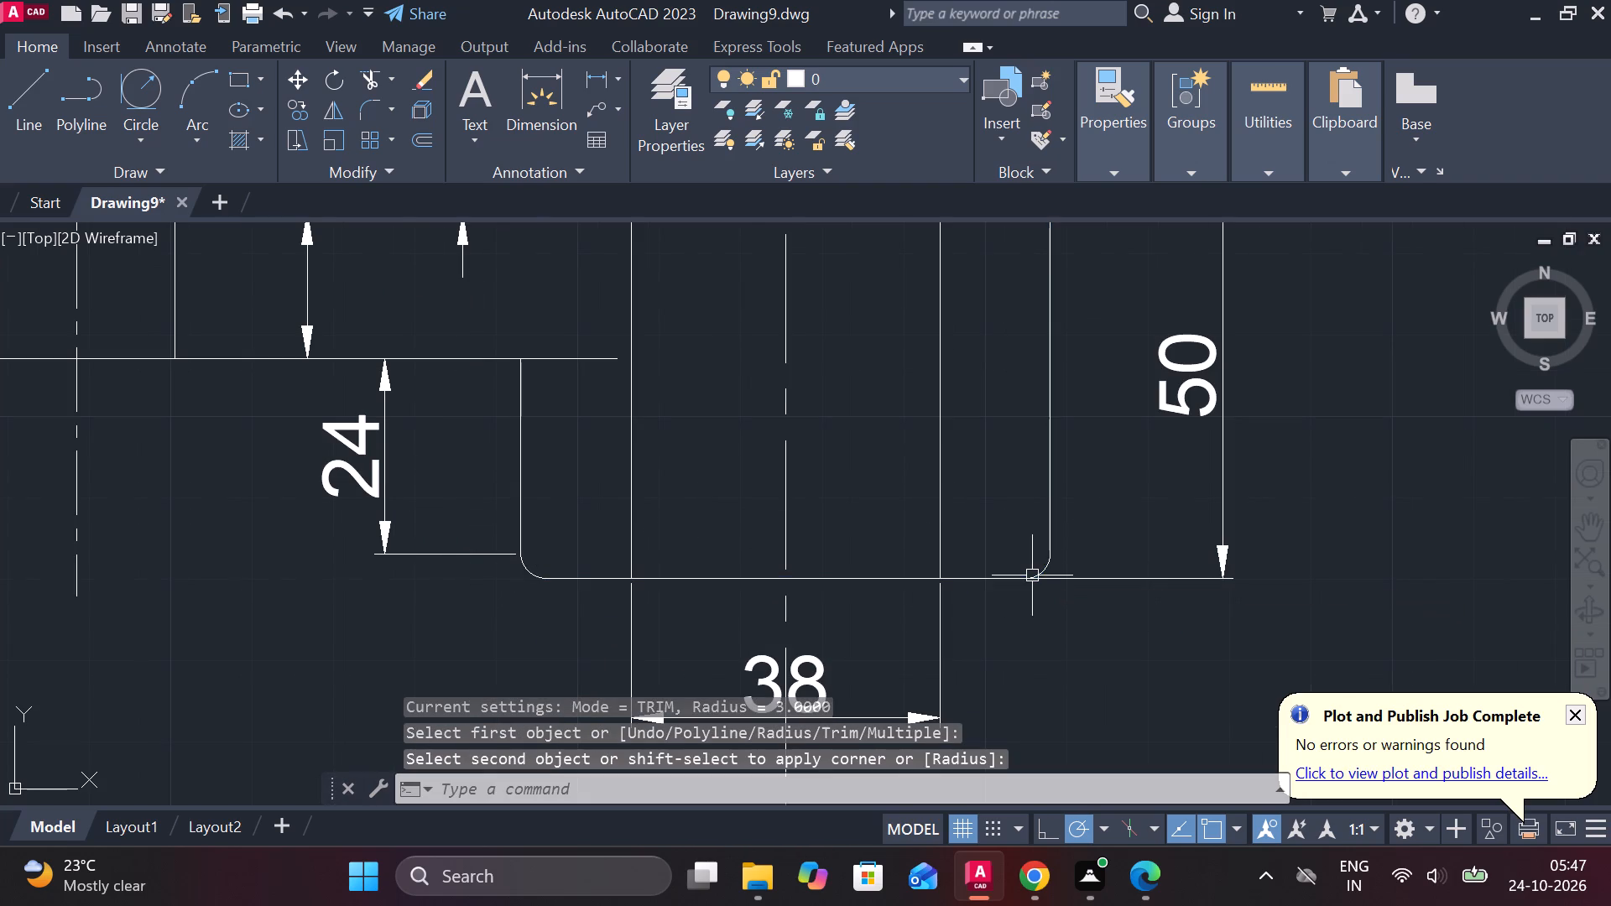
Fillet both upper corners of the hub in the first lever's lower view with radius 3.
scroll(1071, 621, down, 2)
scroll(848, 510, up, 1)
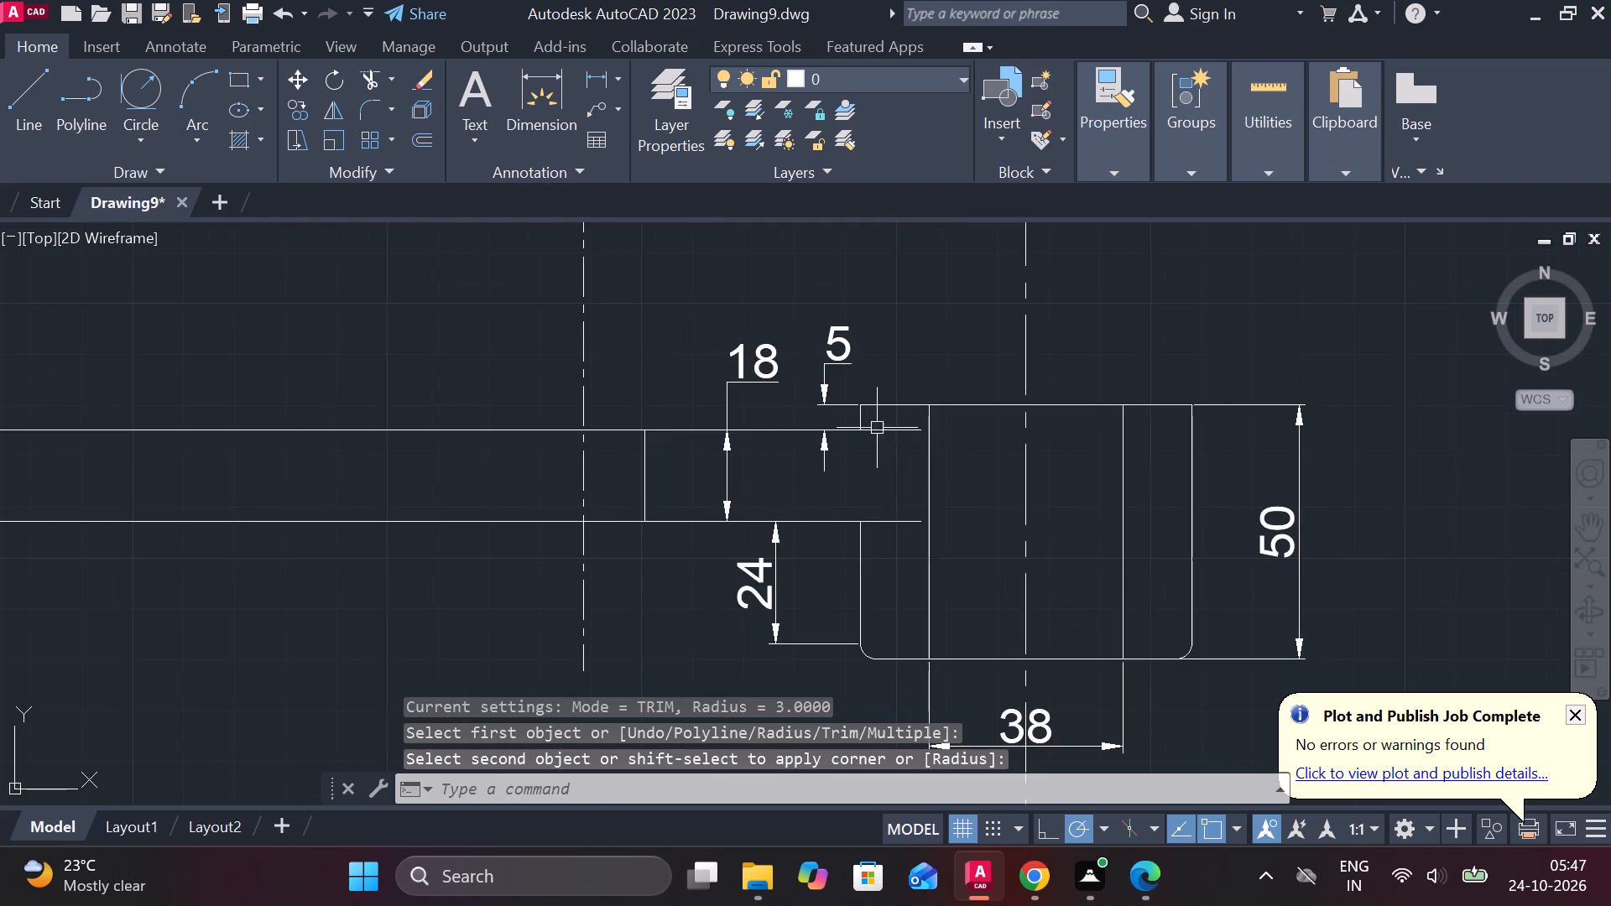
scroll(878, 418, up, 2)
key(space)
click(894, 389)
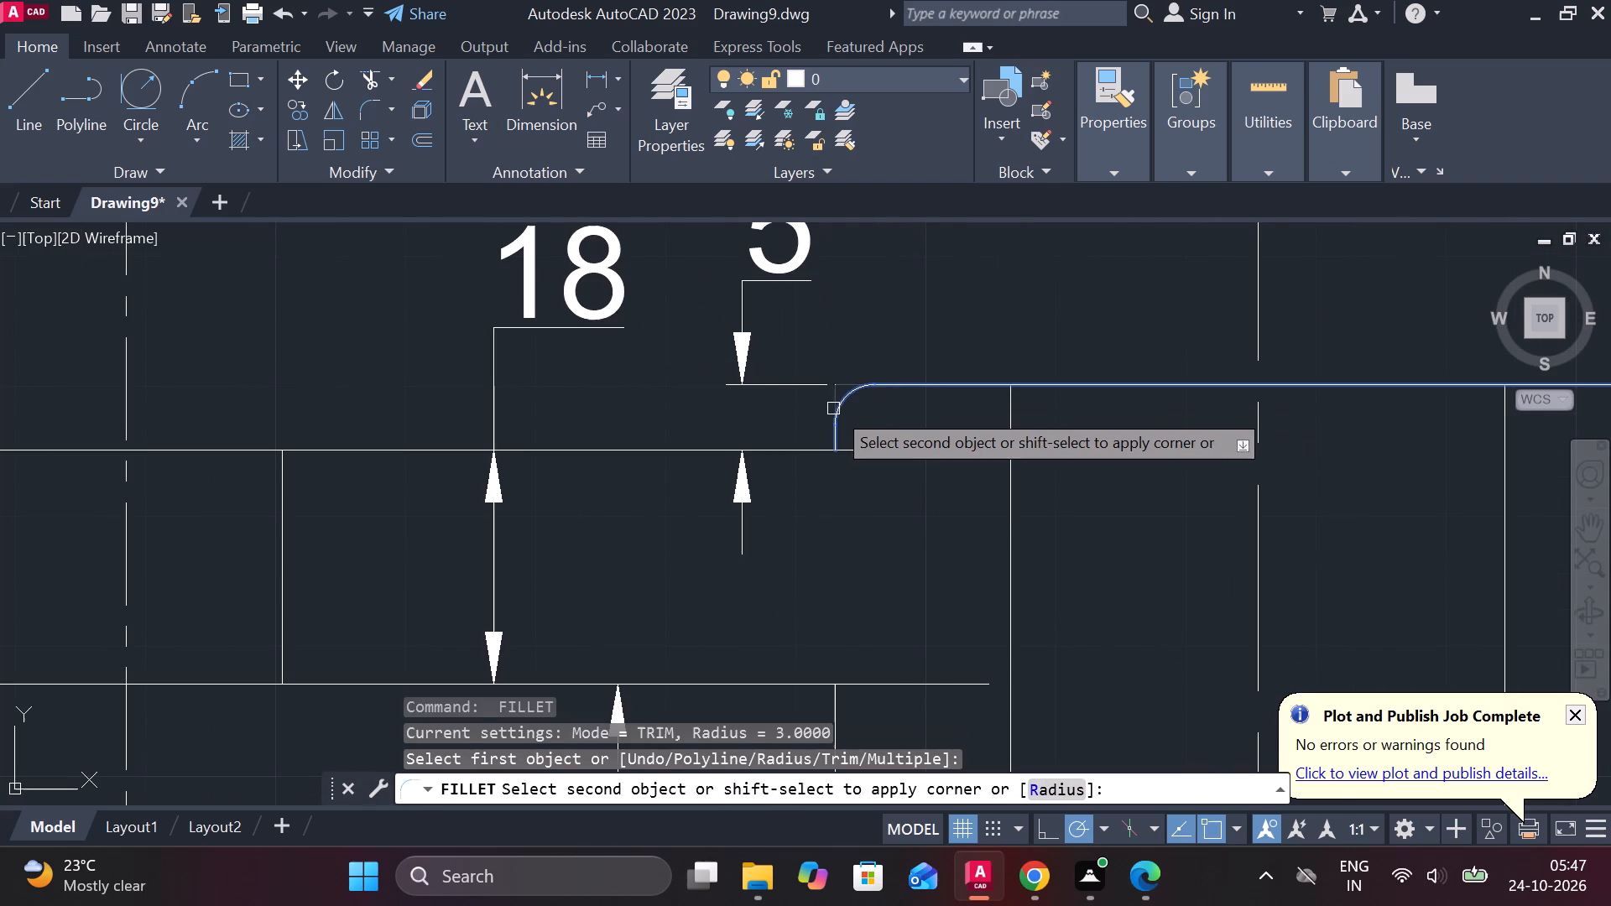
click(833, 409)
scroll(874, 416, down, 2)
scroll(1102, 436, up, 1)
key(space)
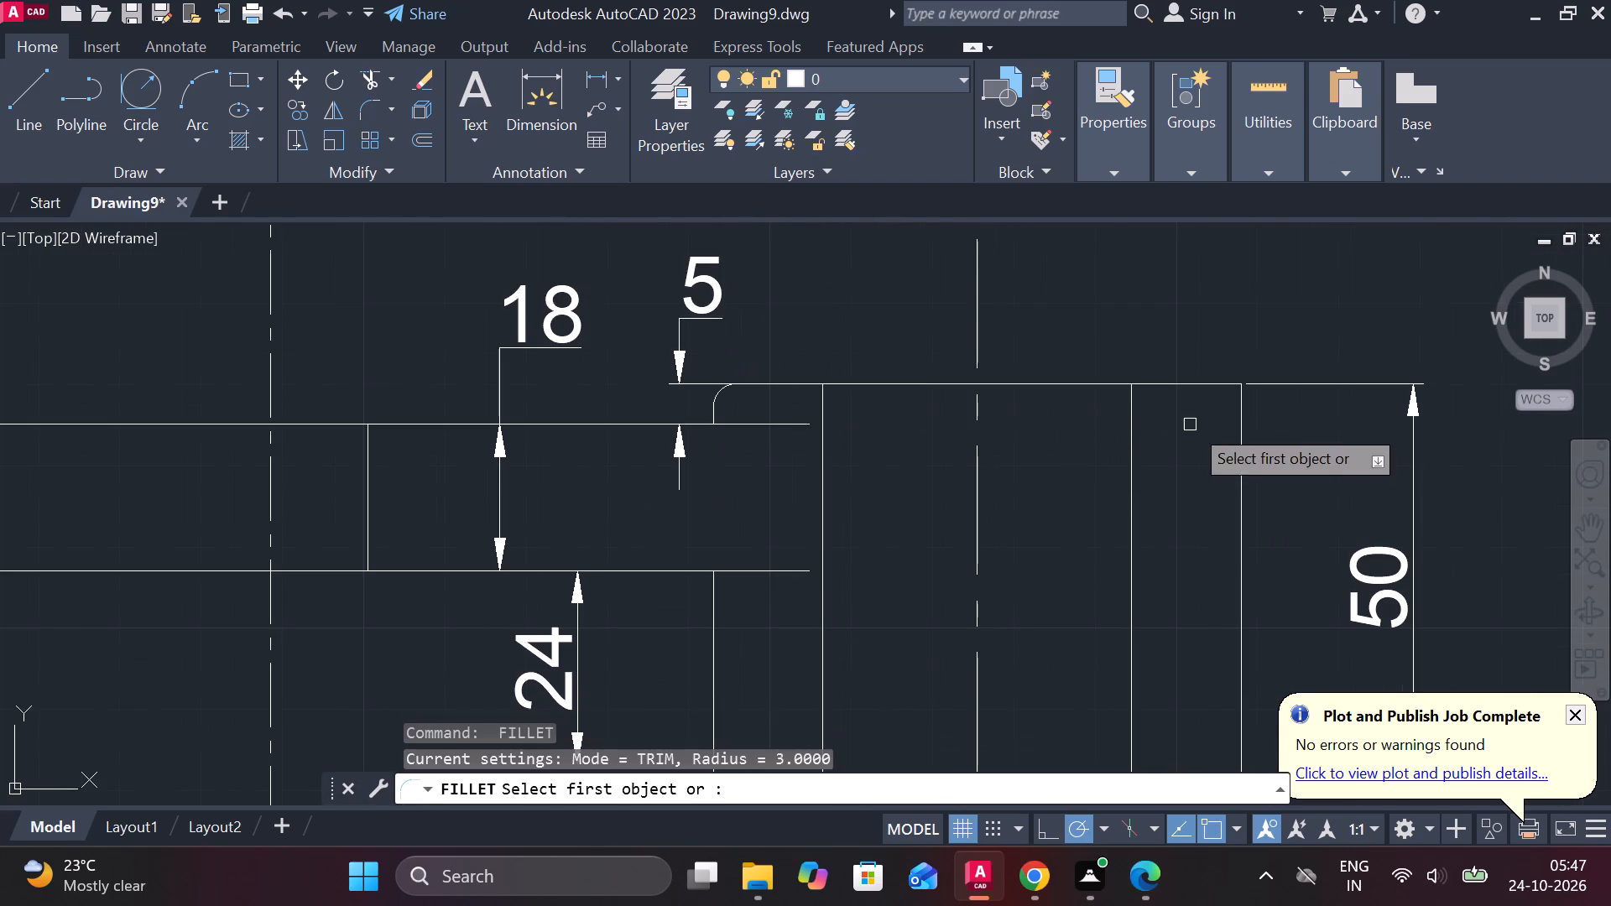
click(1212, 383)
click(1235, 401)
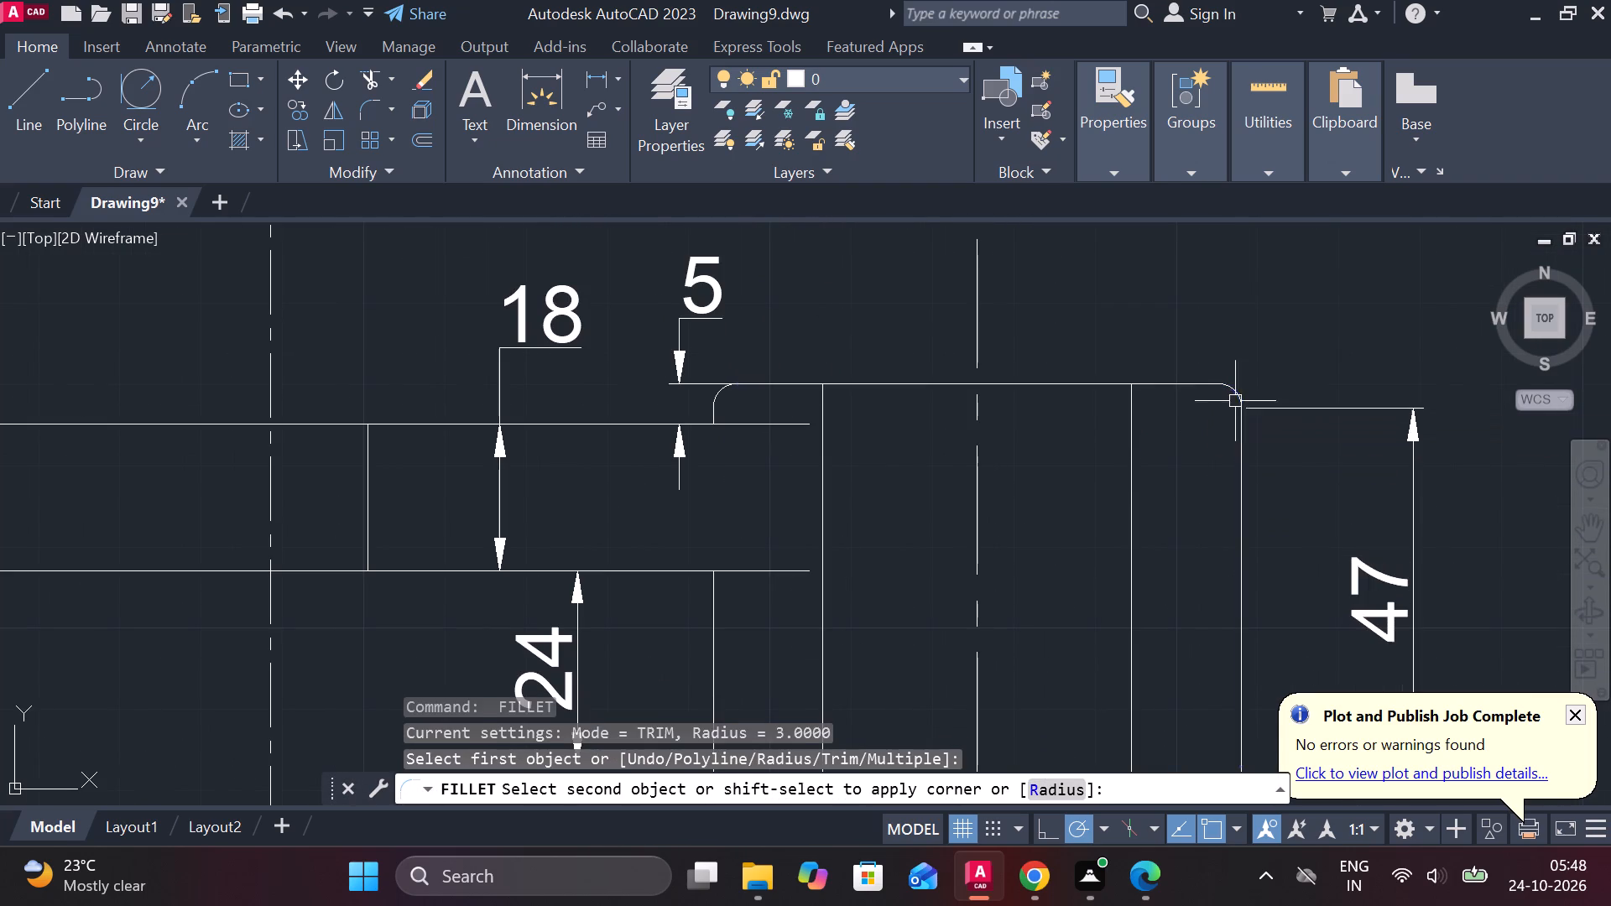
Erase the 24 and 47 height dimensions beside the hub in the first lever's lower view.
scroll(1205, 435, down, 1)
middle_drag(1151, 546, 1056, 510)
key(Escape)
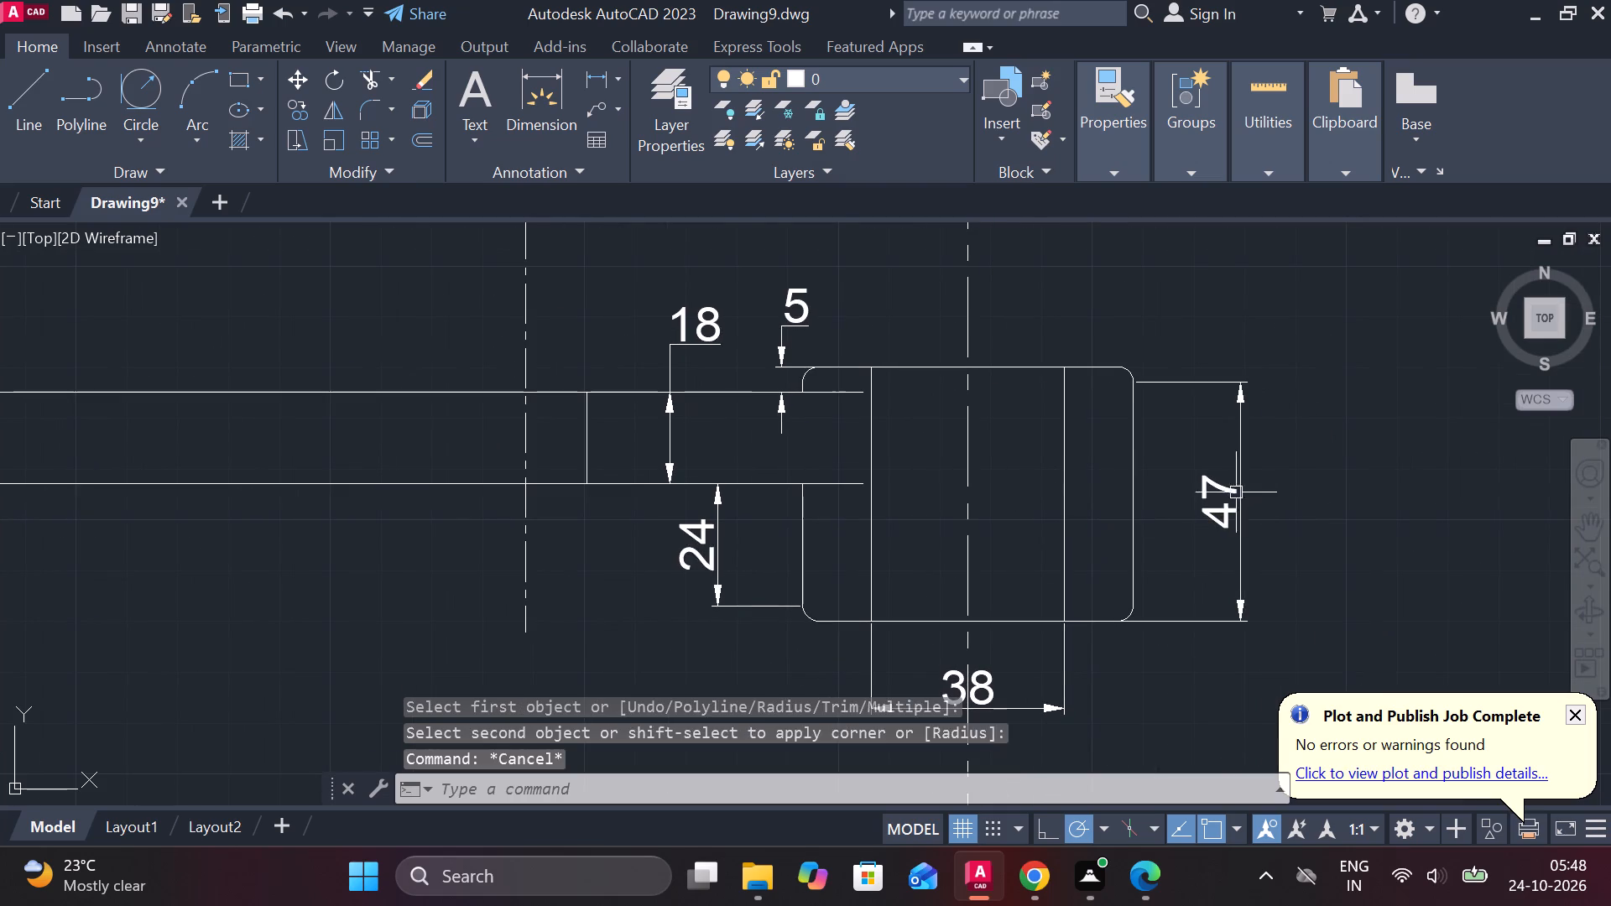
click(1233, 492)
click(722, 543)
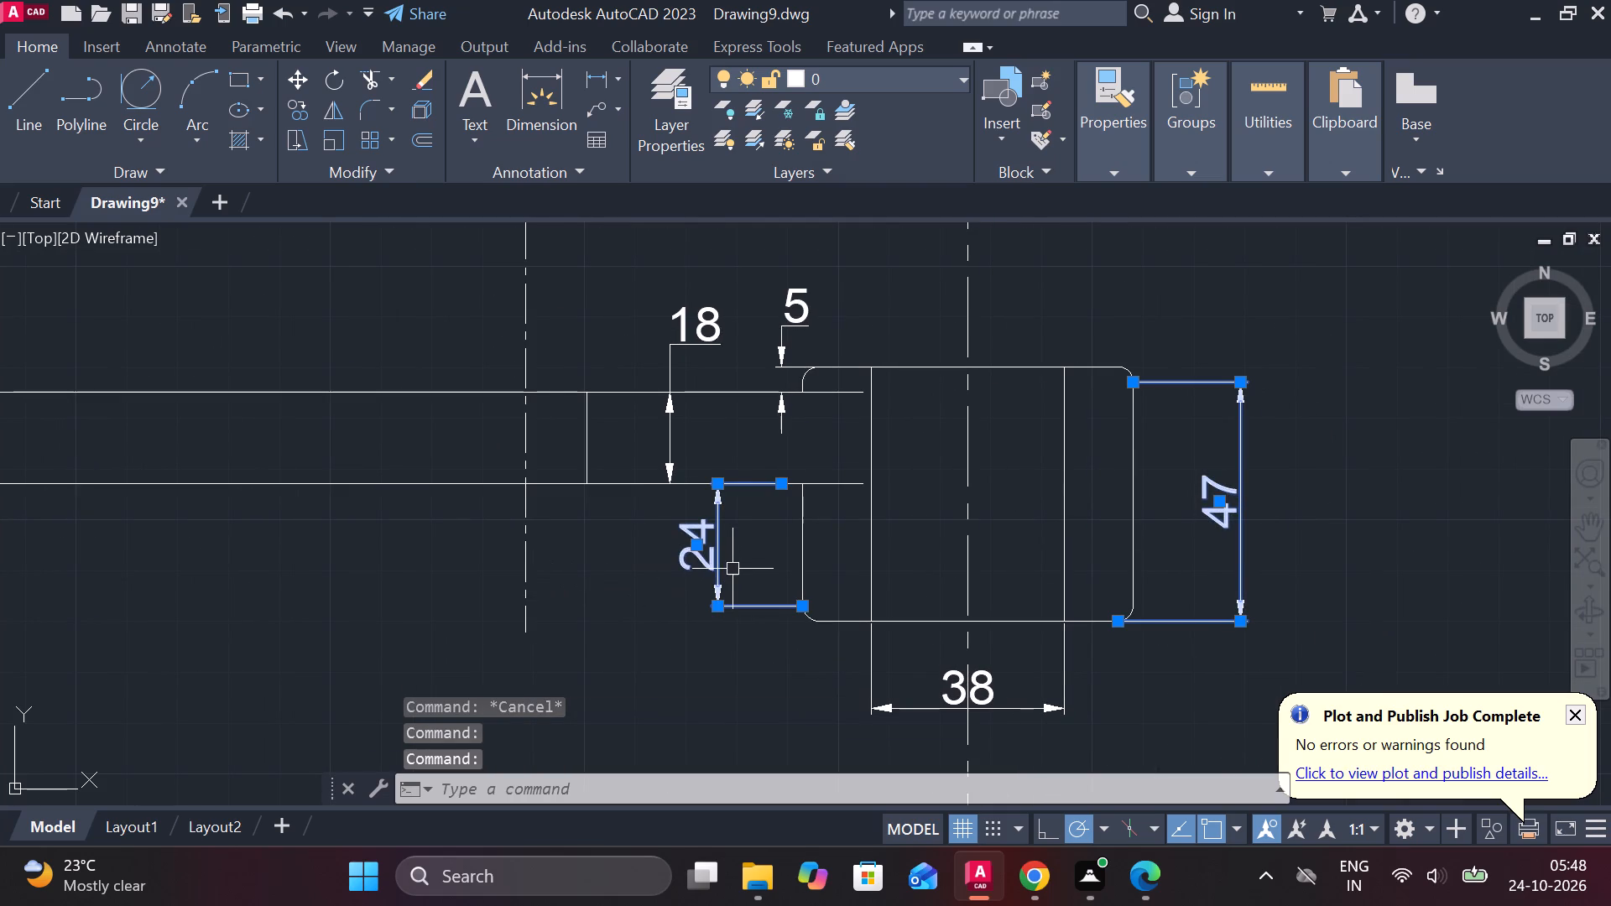
text(E)
key(space)
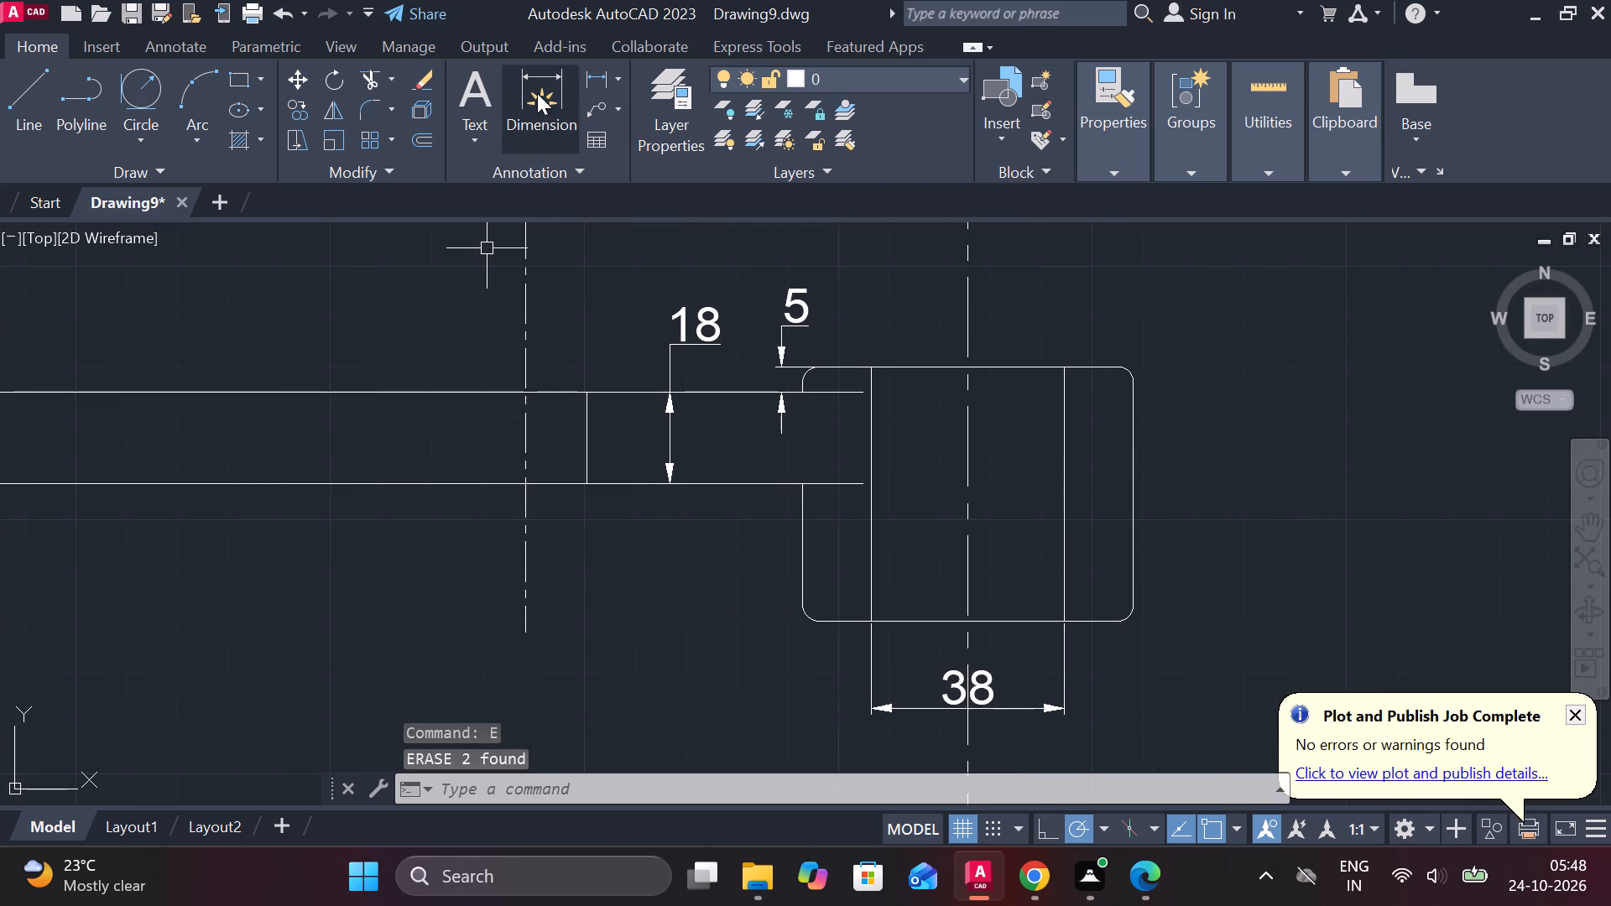
Add vertical linear dimensions from the web's lower edge to the hub's bottom edge, and across the hub's full height.
click(595, 80)
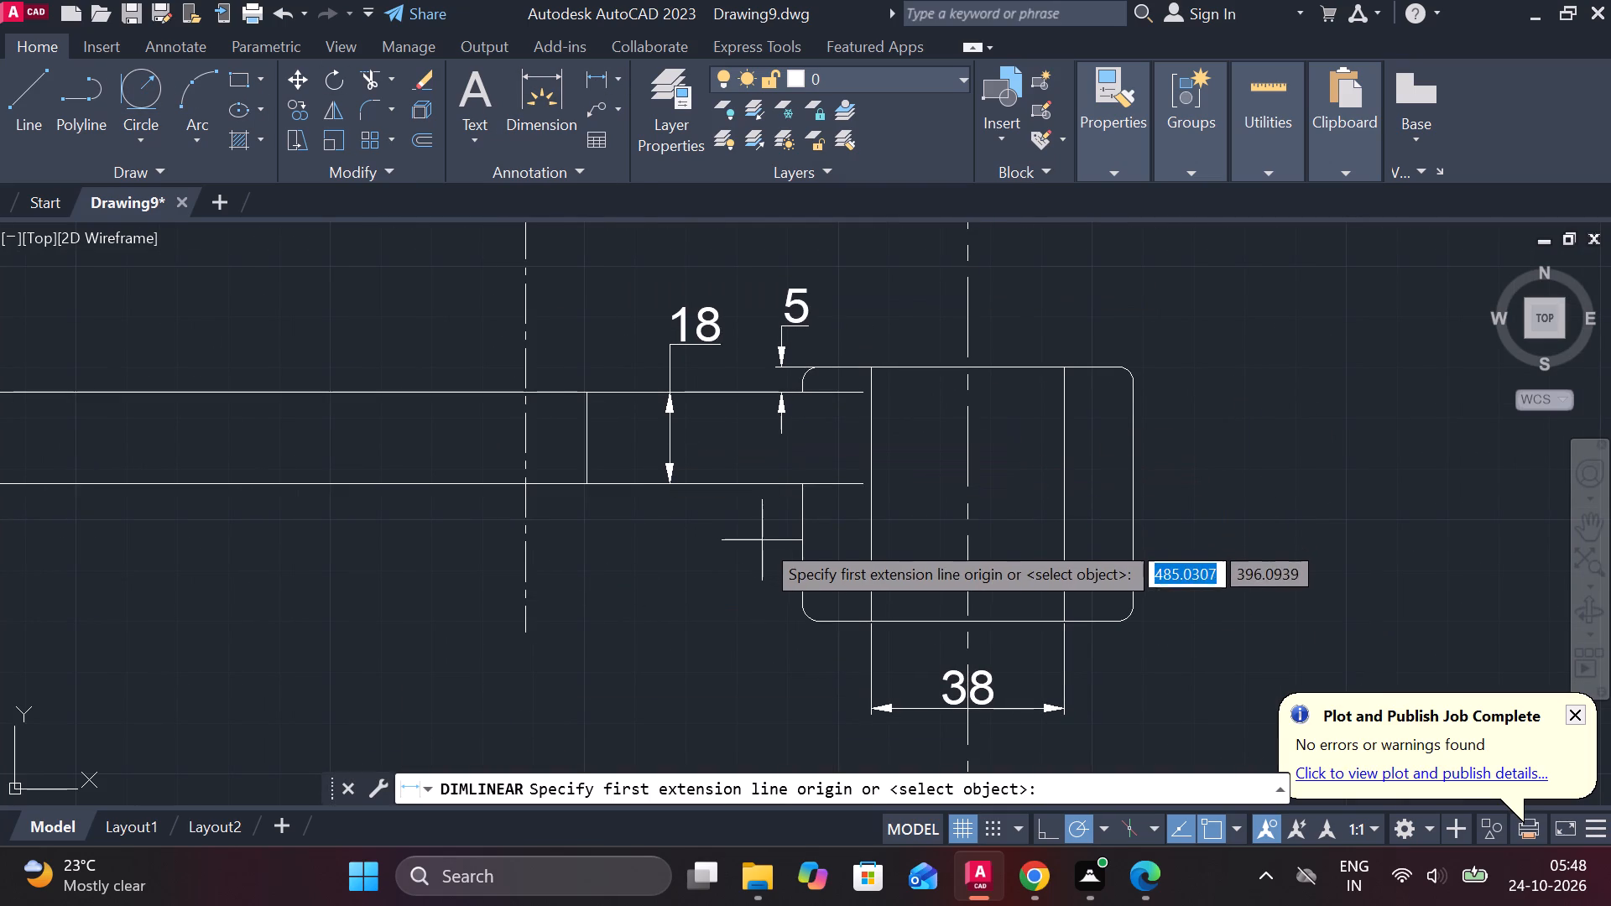
click(740, 487)
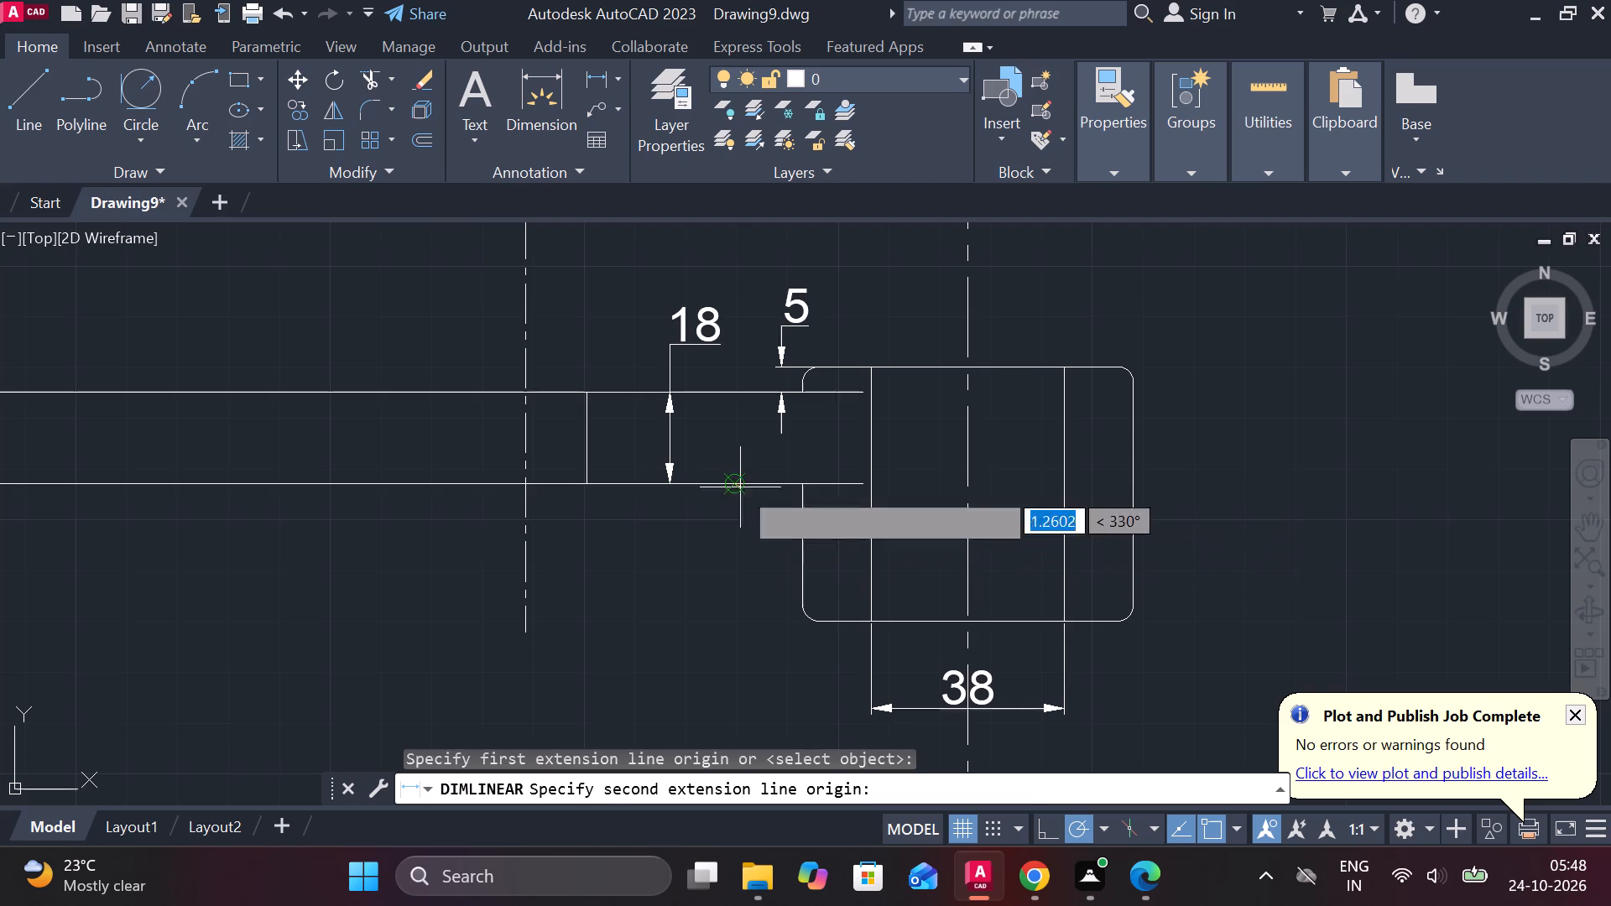
click(847, 623)
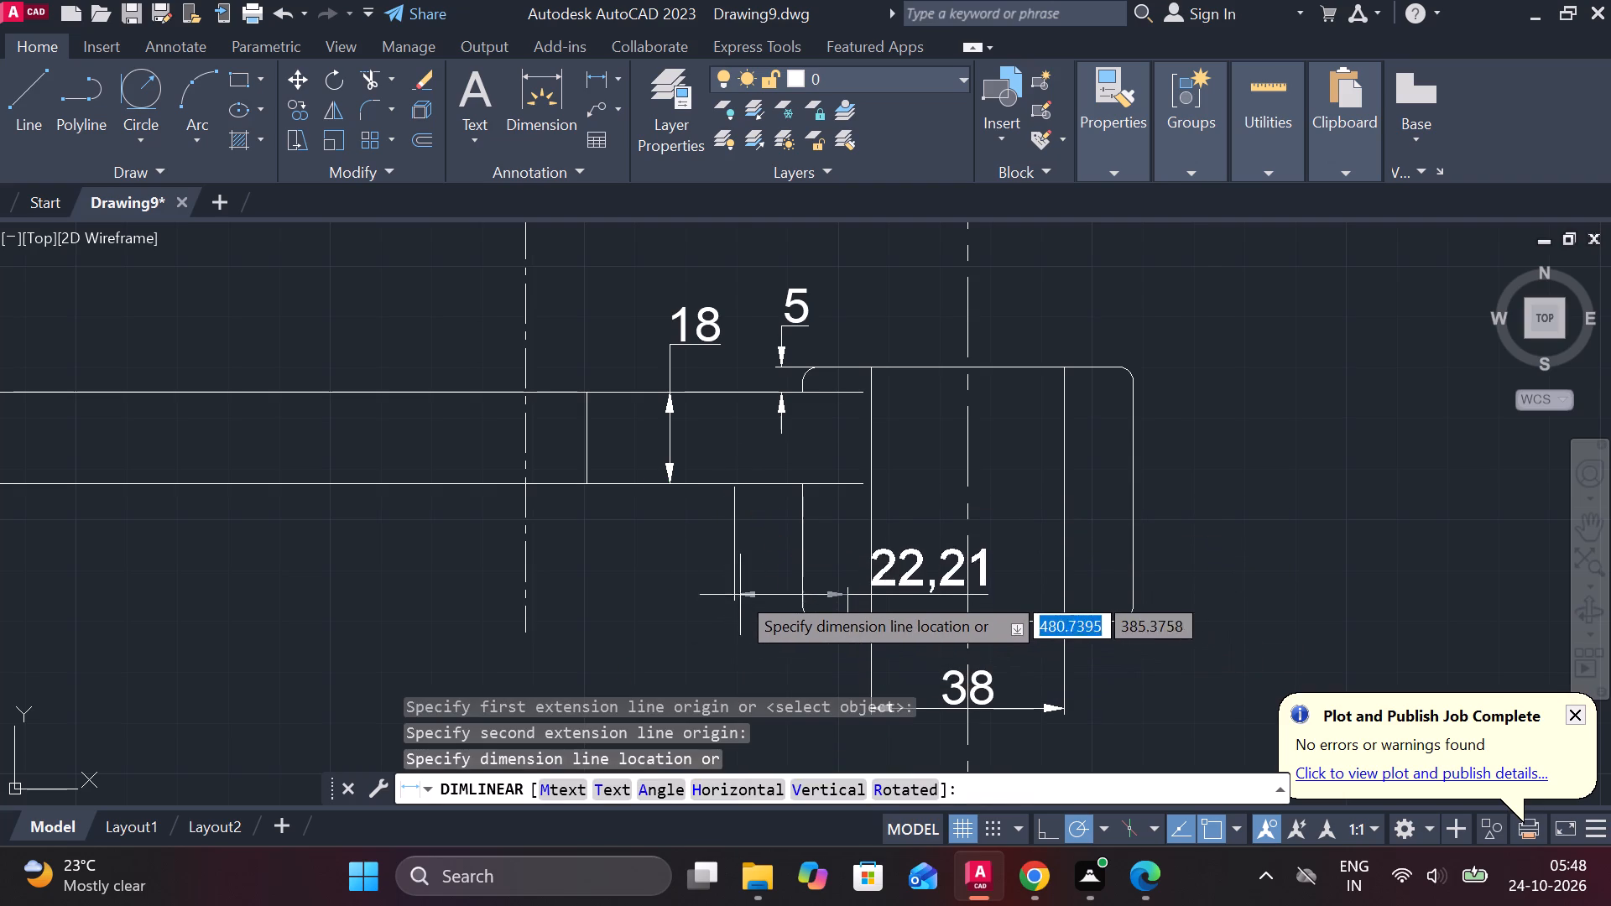
click(733, 575)
key(space)
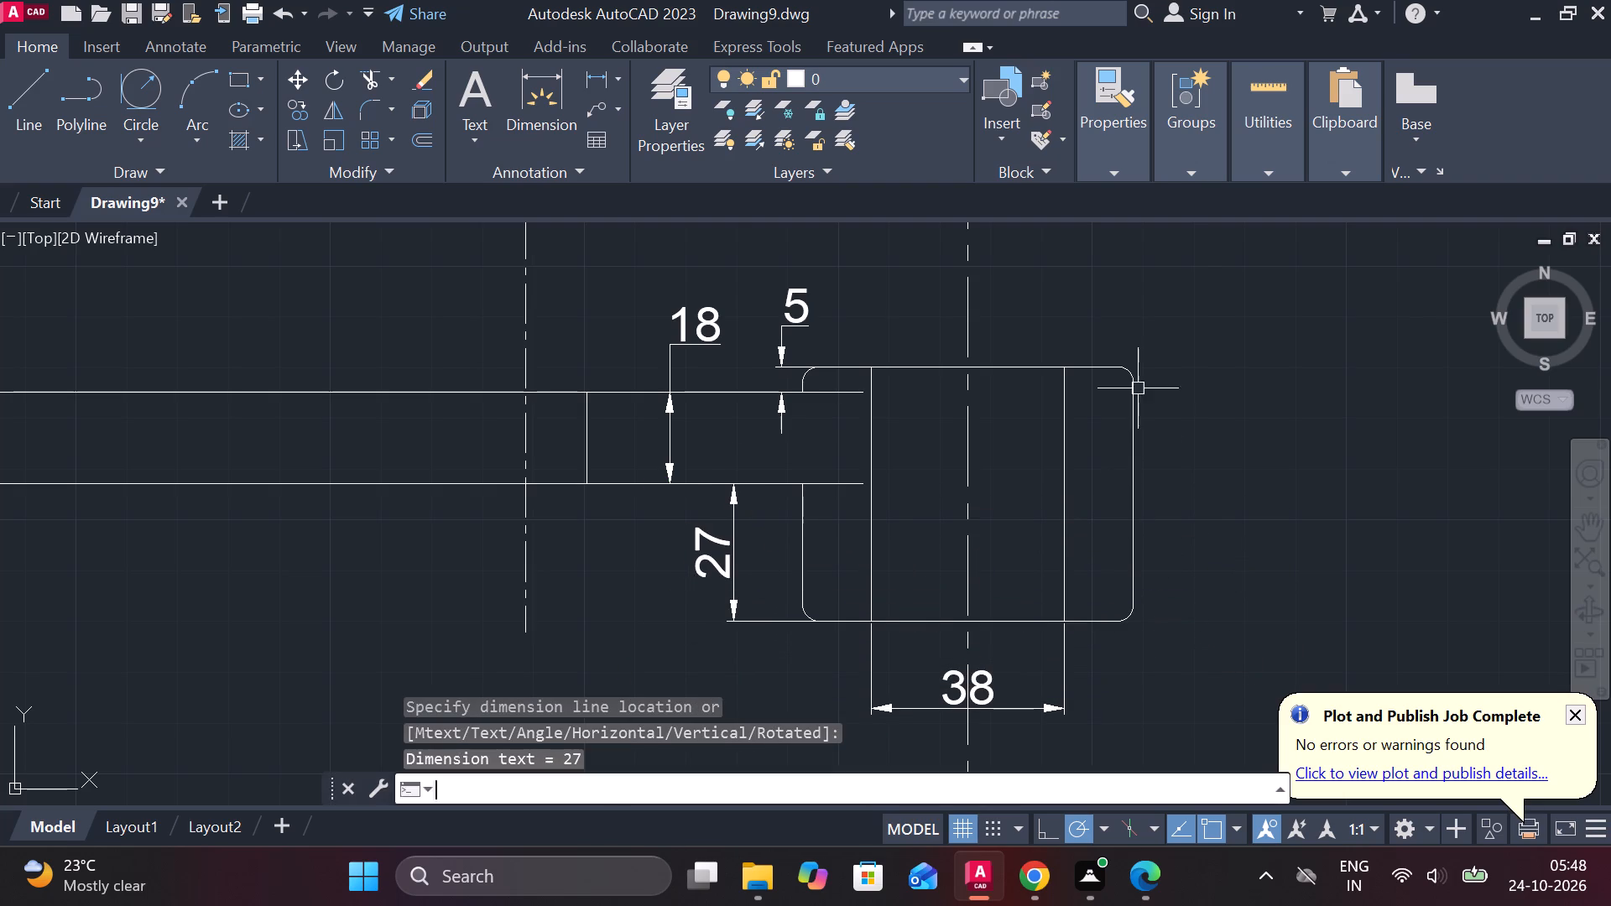
click(1091, 362)
click(1084, 623)
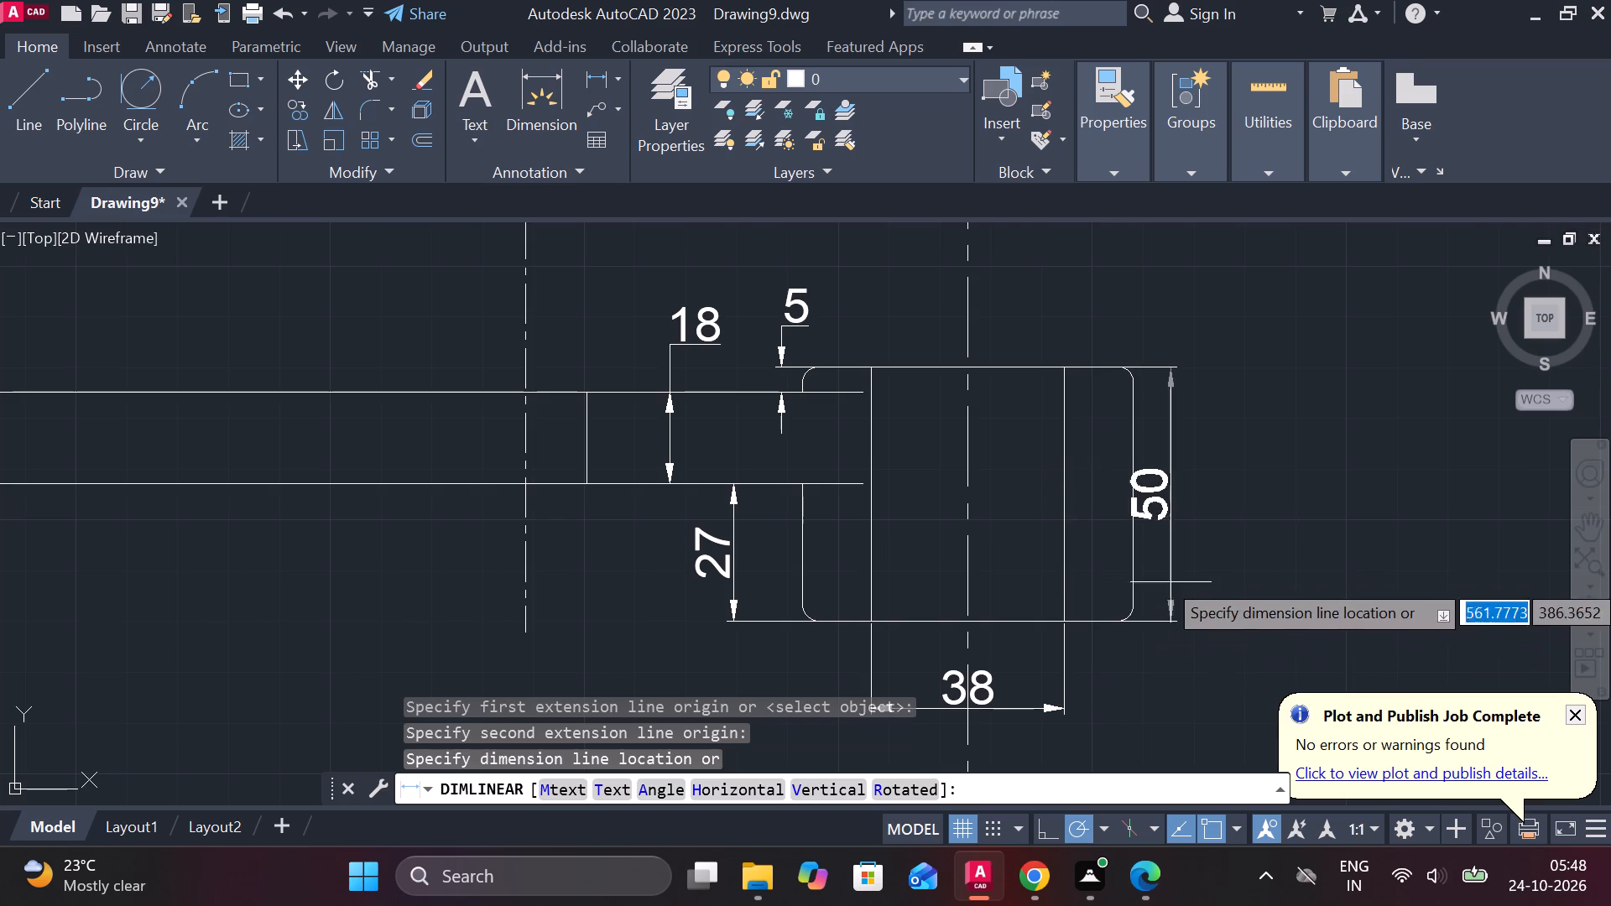
click(1197, 554)
scroll(1284, 564, down, 1)
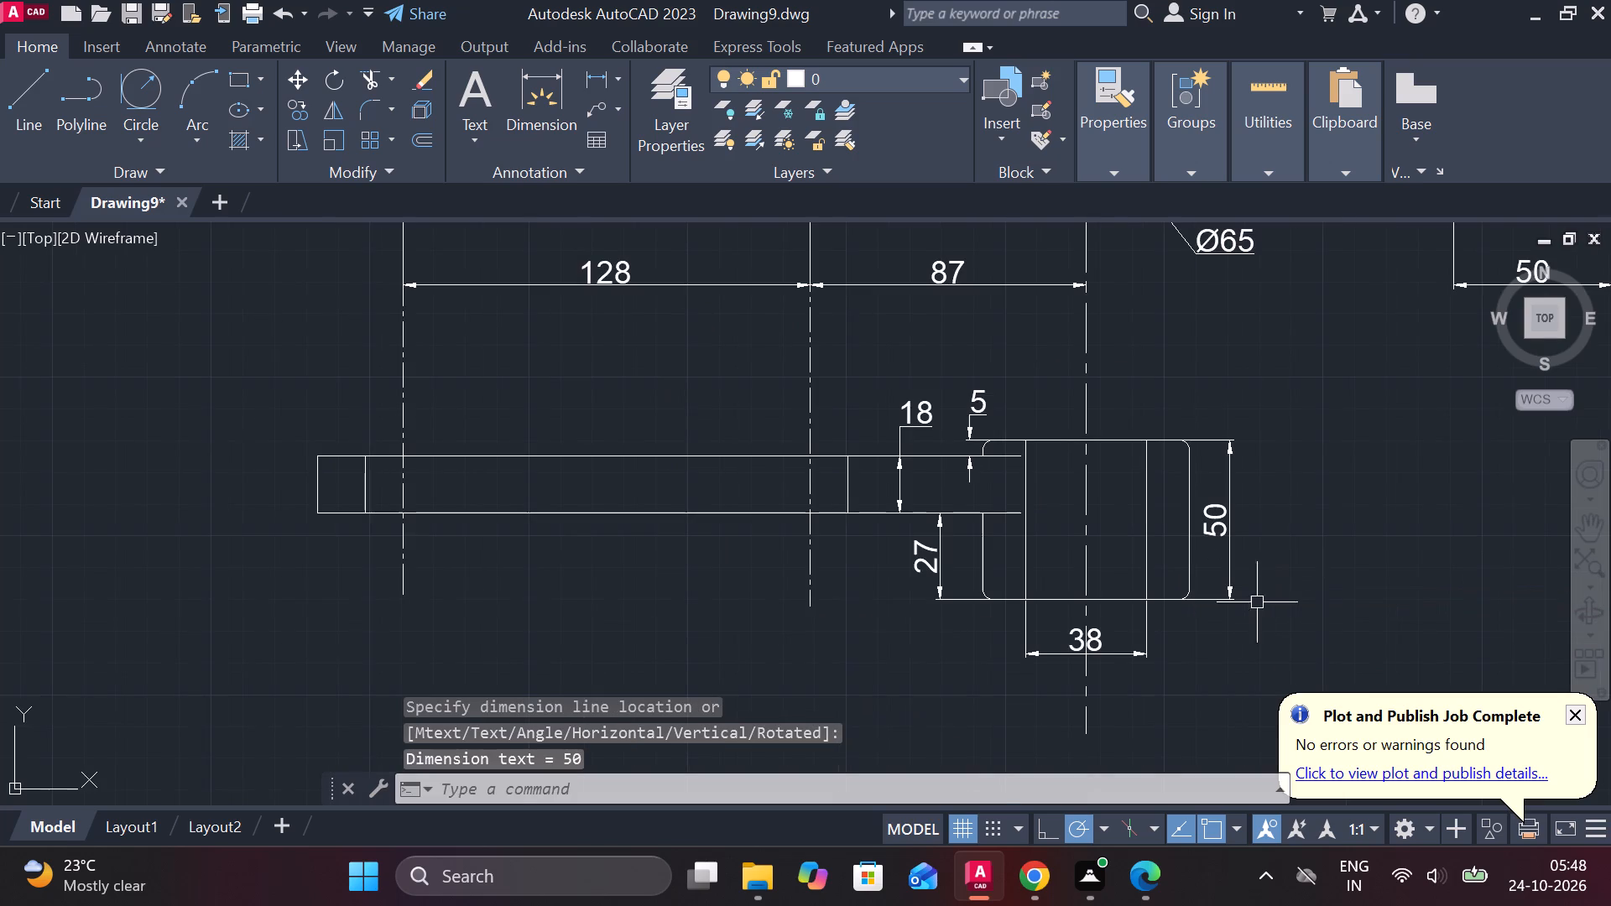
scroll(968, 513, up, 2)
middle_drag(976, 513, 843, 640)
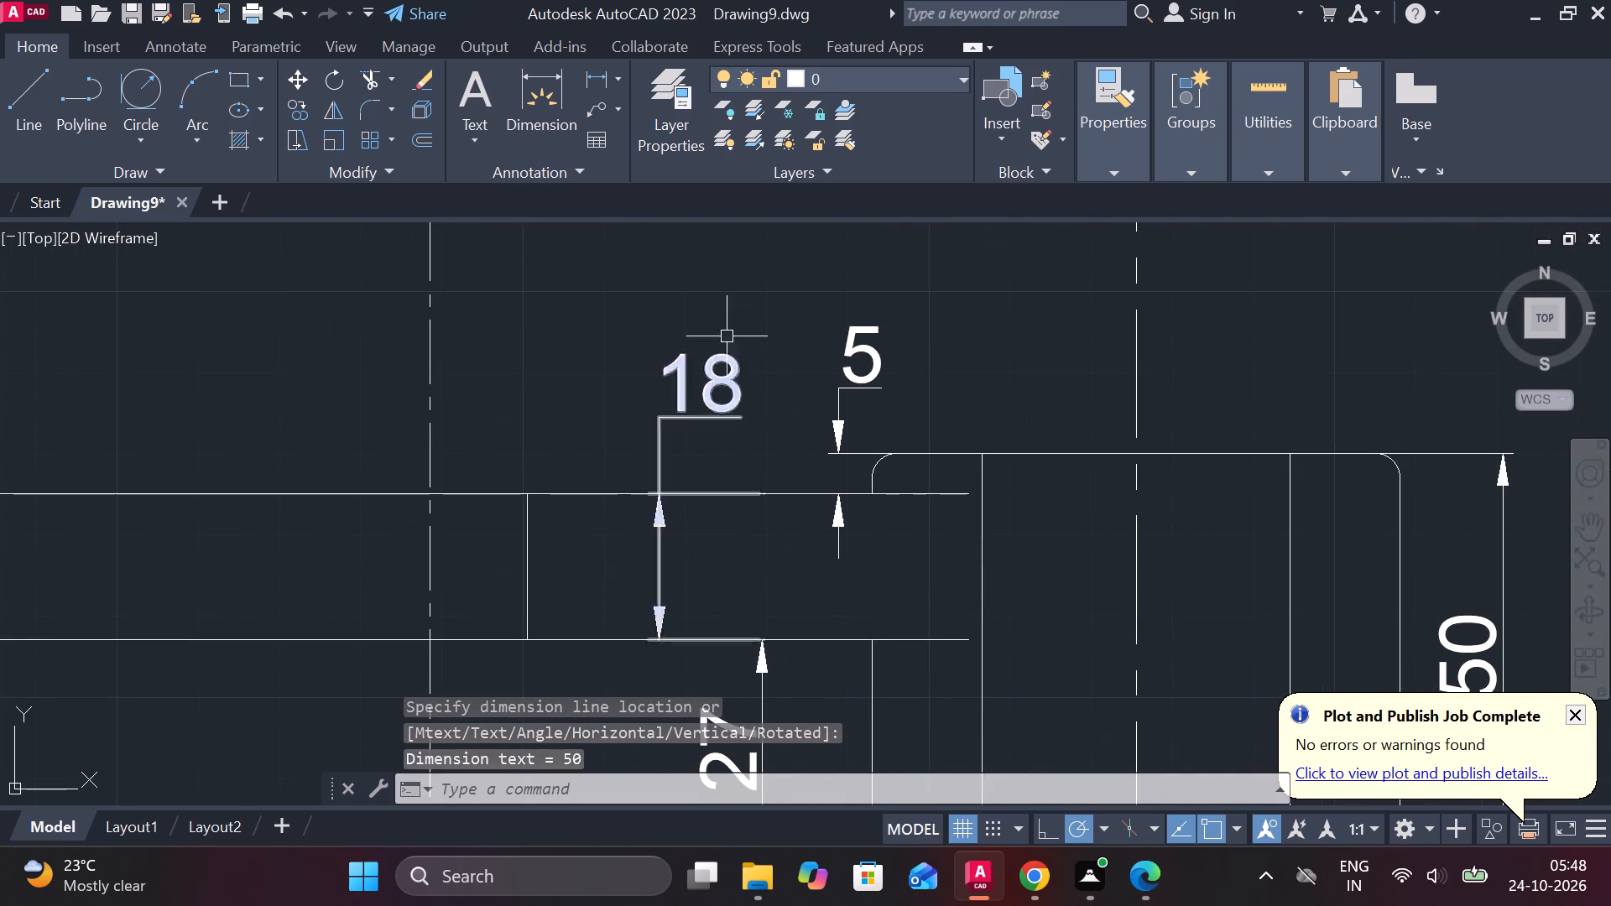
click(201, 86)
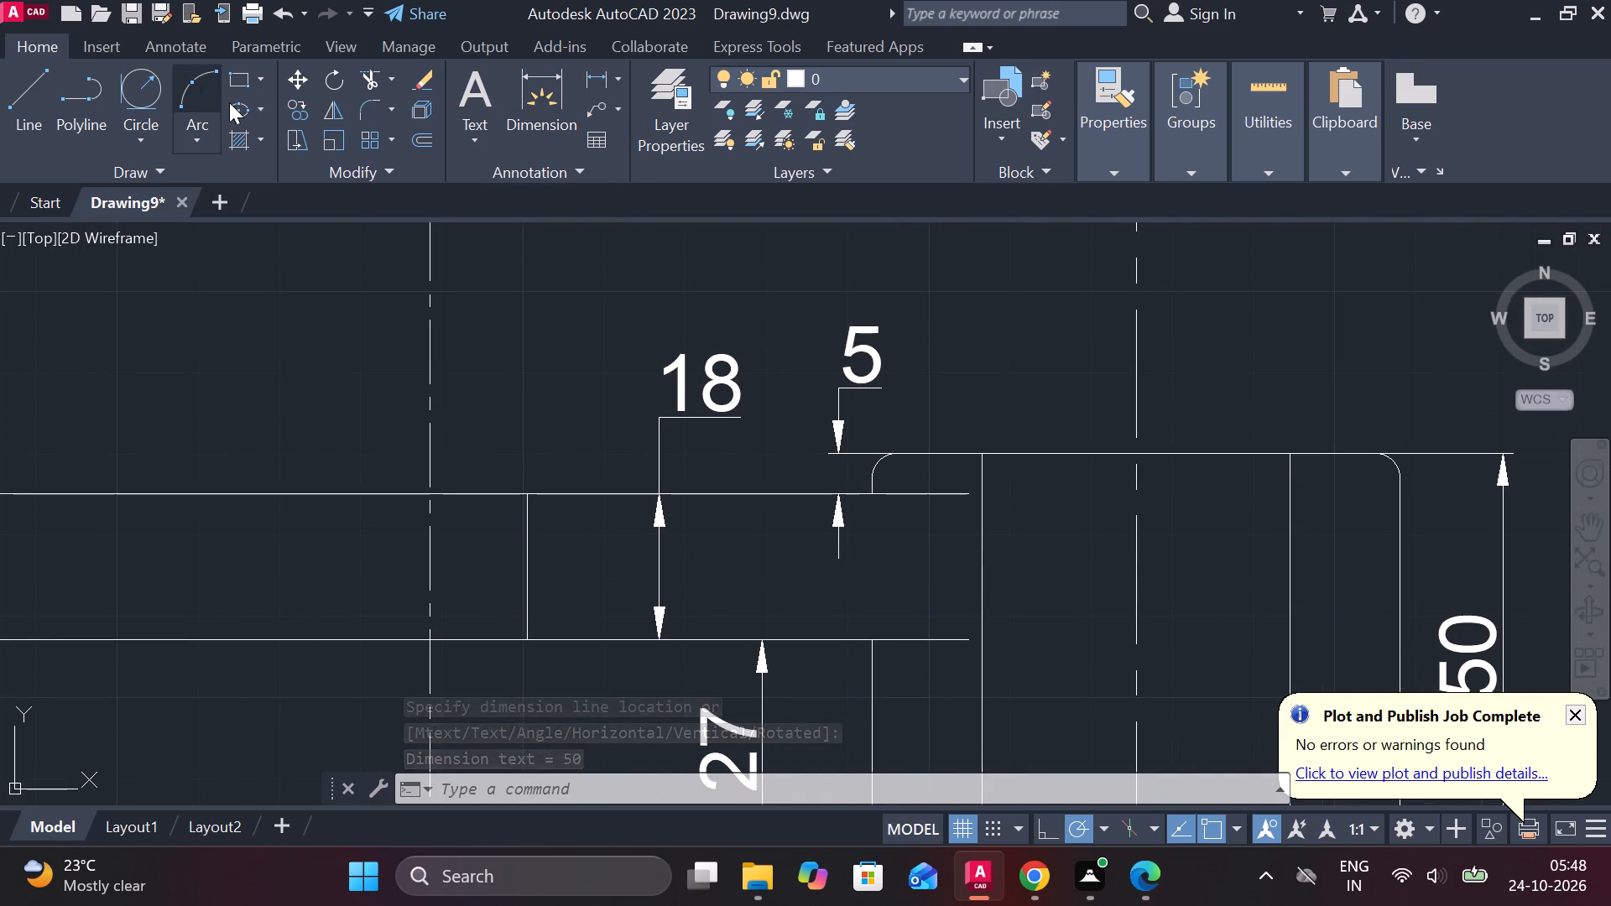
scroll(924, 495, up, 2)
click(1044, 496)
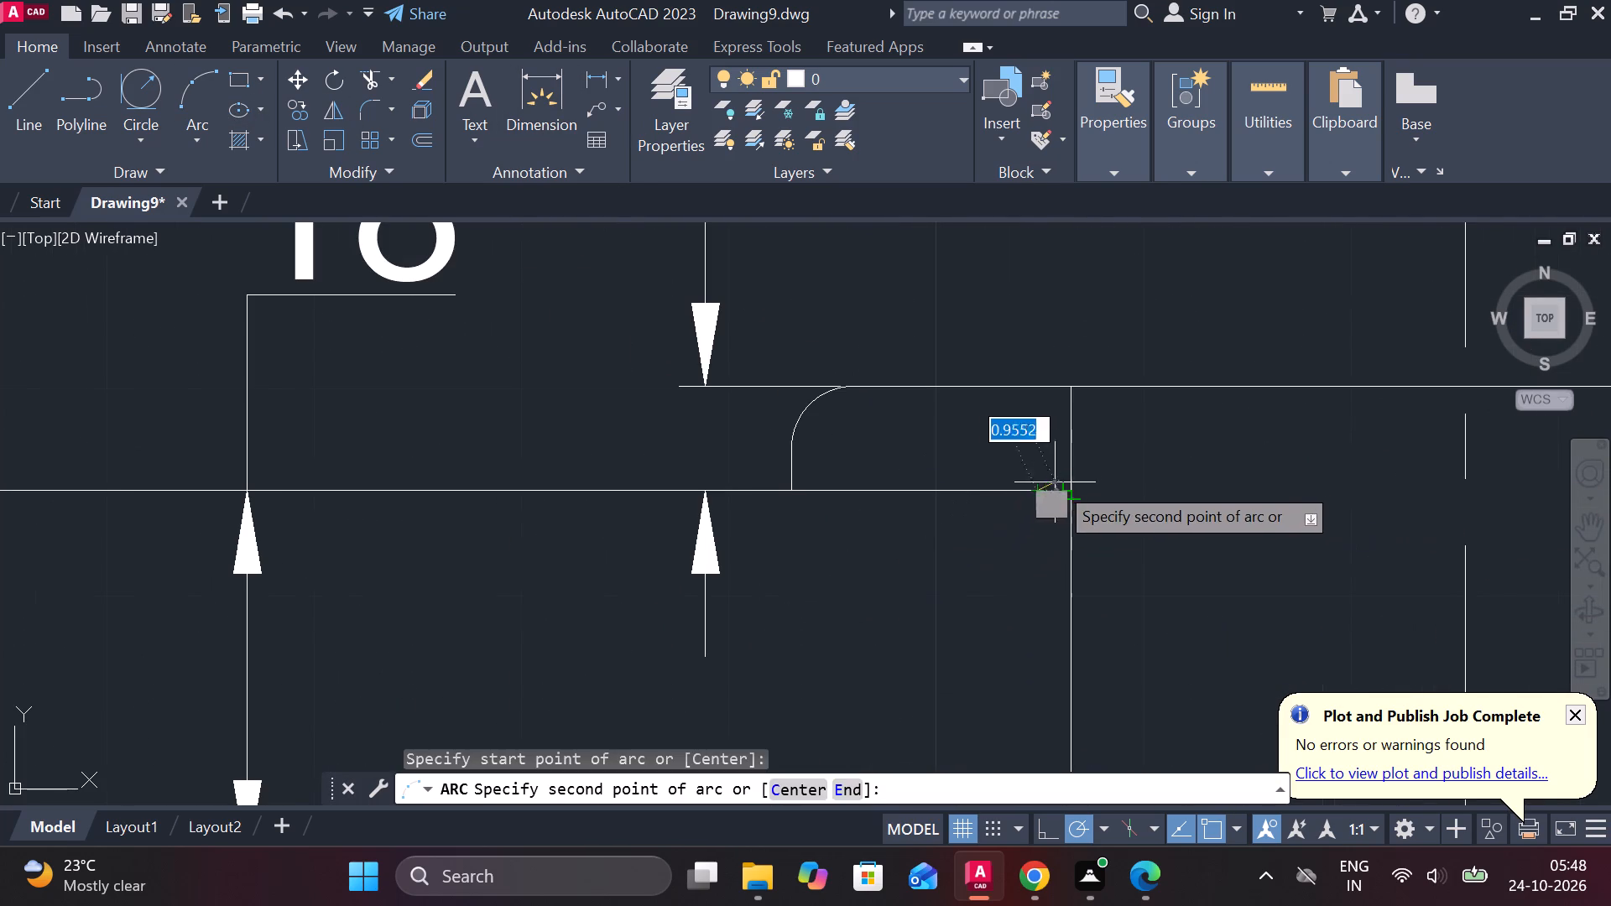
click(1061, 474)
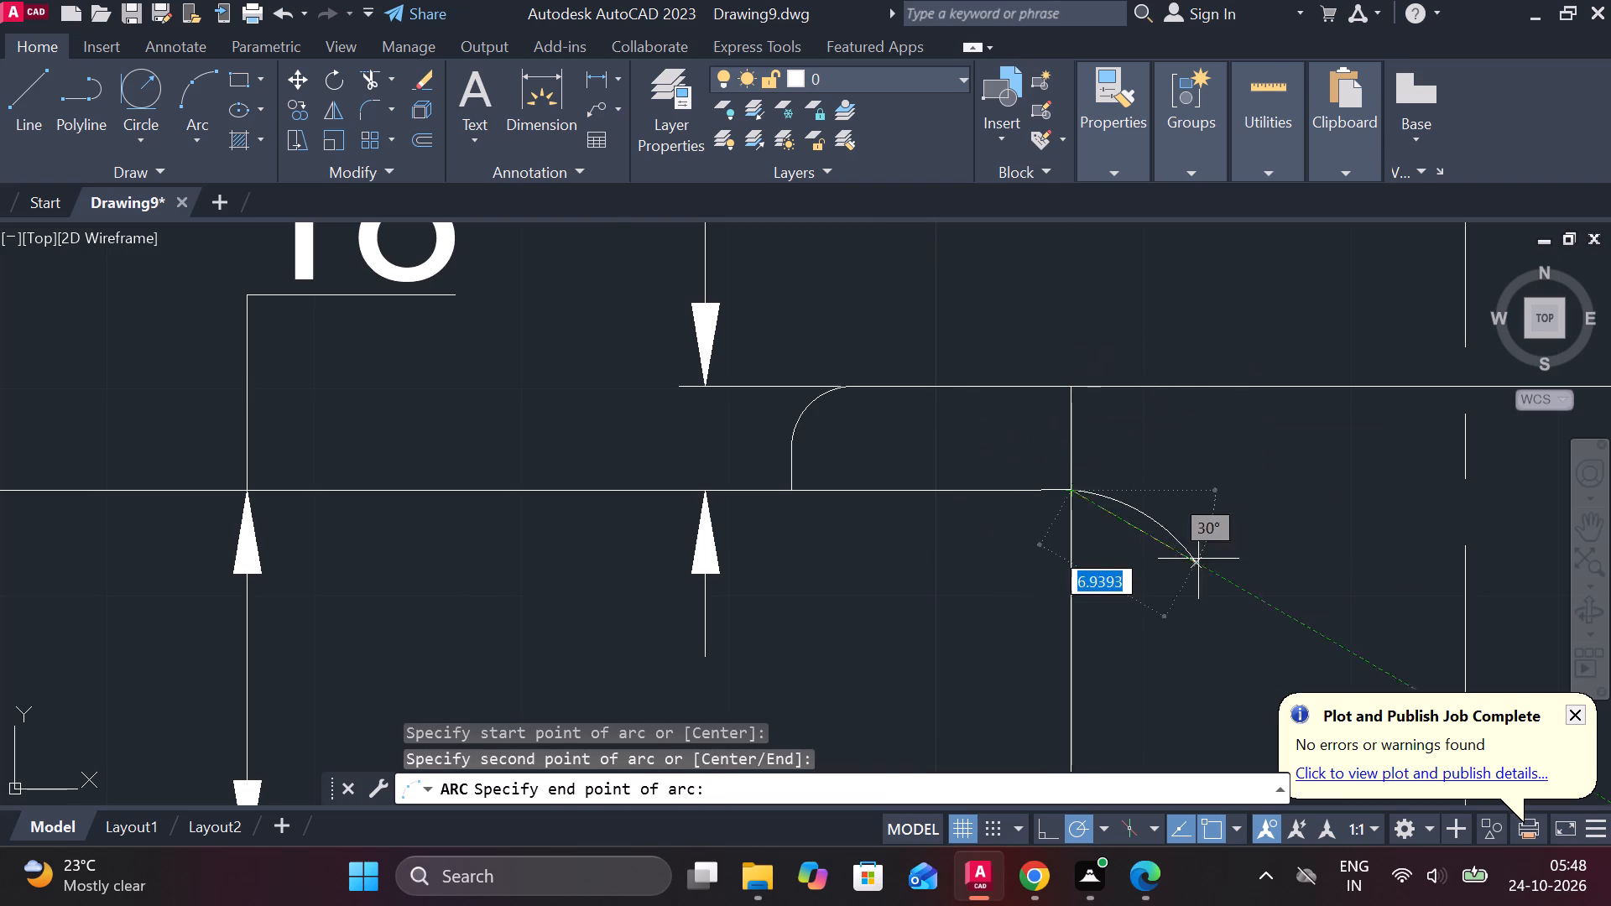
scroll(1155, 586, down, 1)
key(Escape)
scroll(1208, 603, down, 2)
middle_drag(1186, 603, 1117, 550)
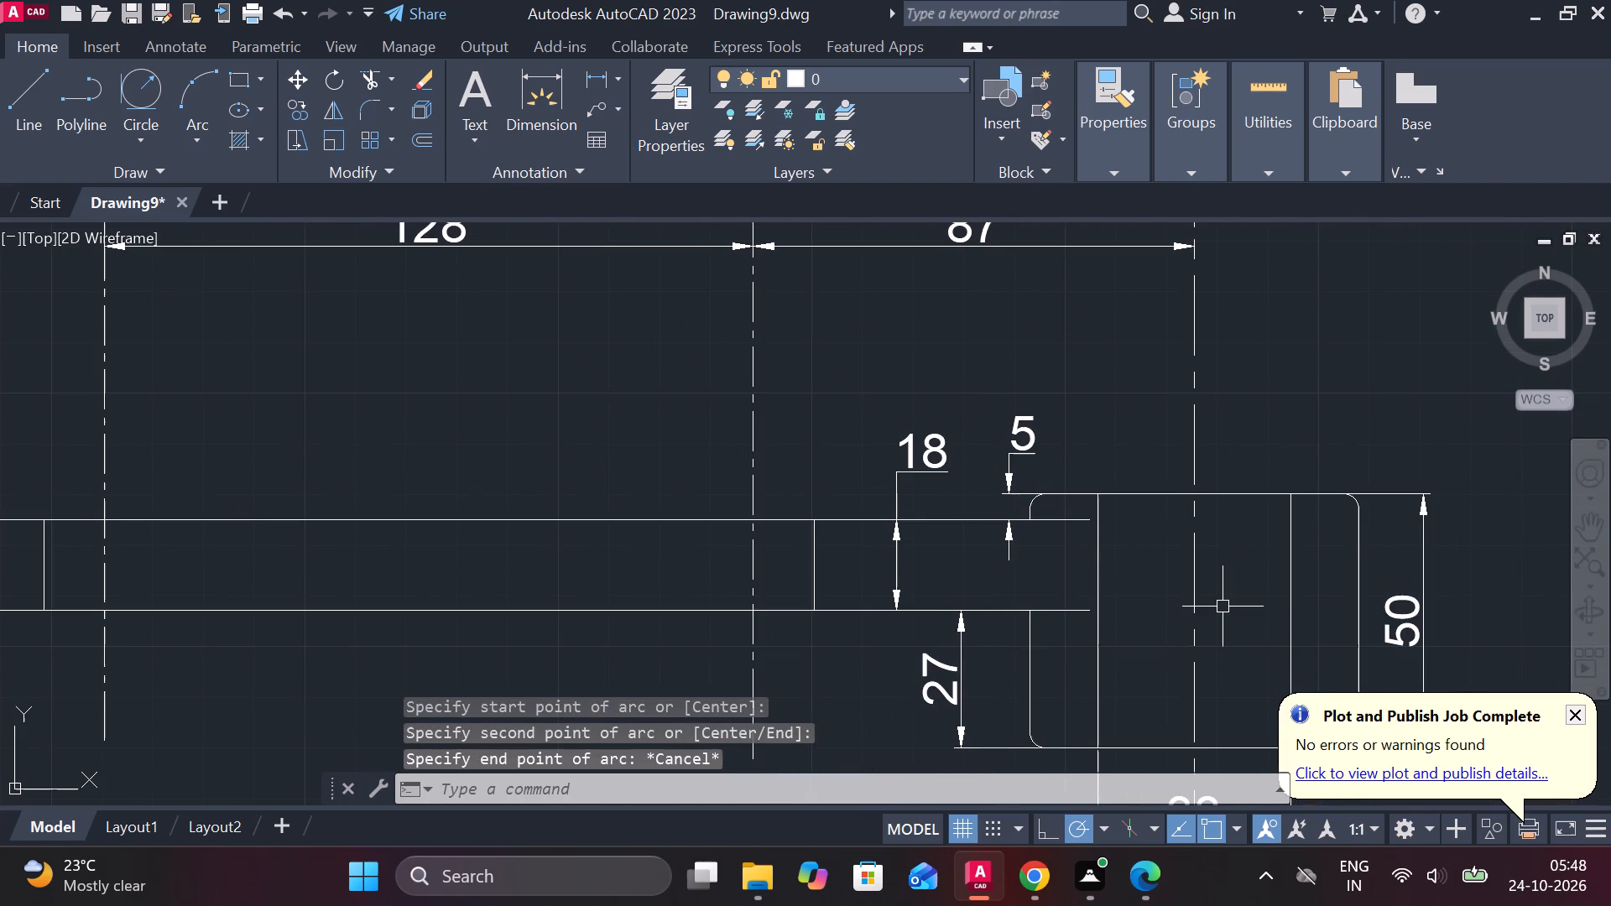
Draw a vertical line joining the web's upper and lower edges inside the hub, just short of the bore.
key(l)
key(Return)
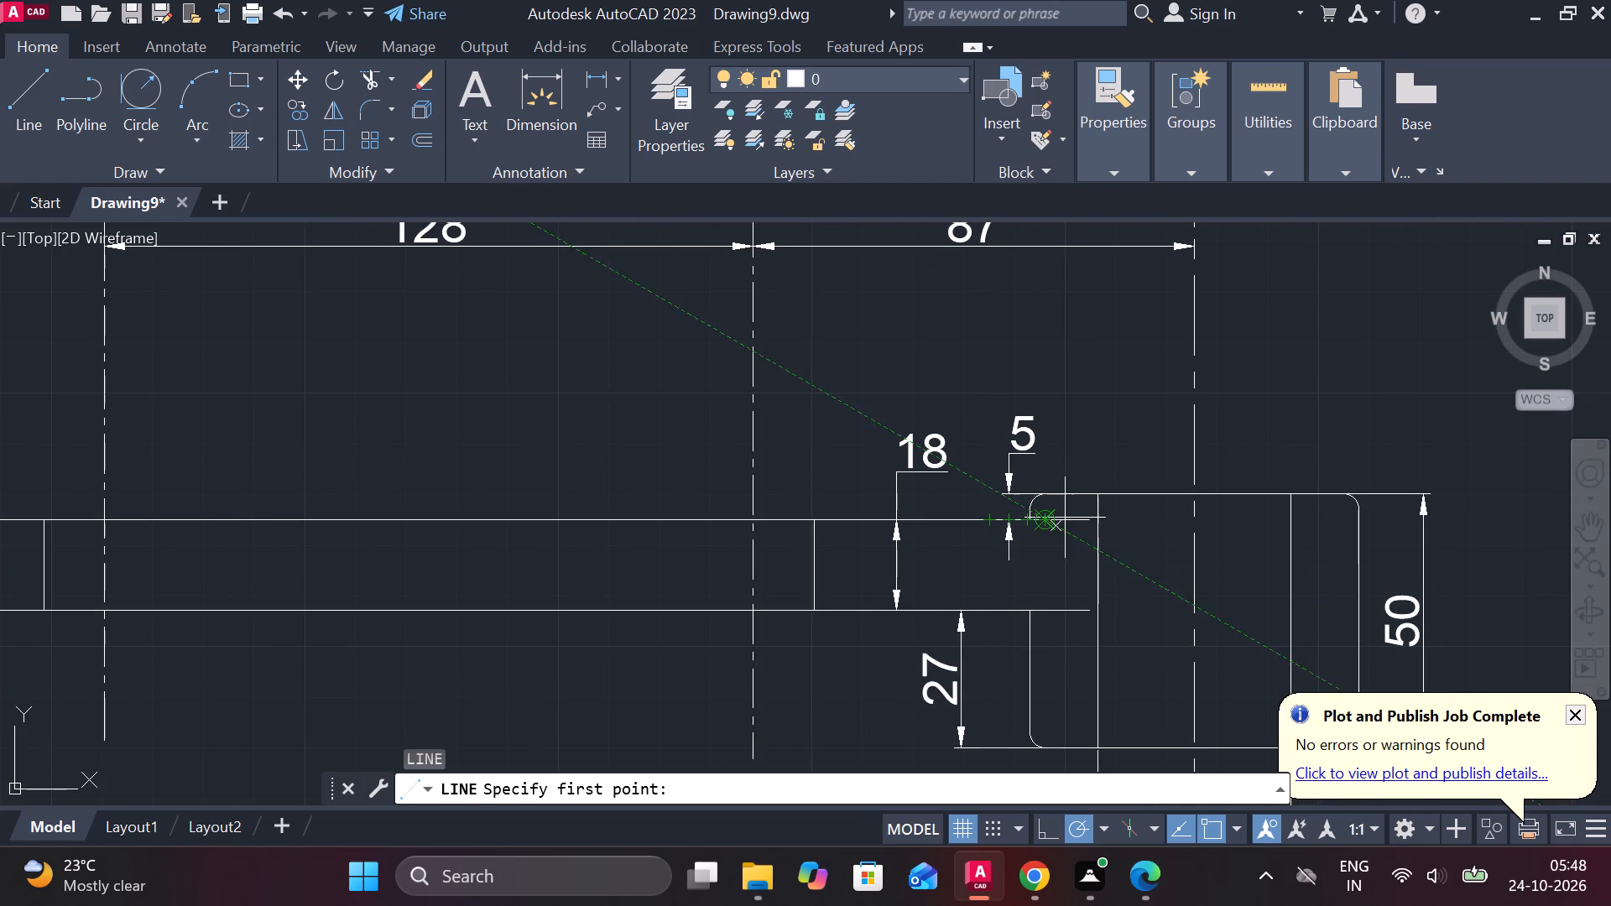
scroll(1073, 517, up, 3)
click(1057, 523)
scroll(1050, 595, down, 2)
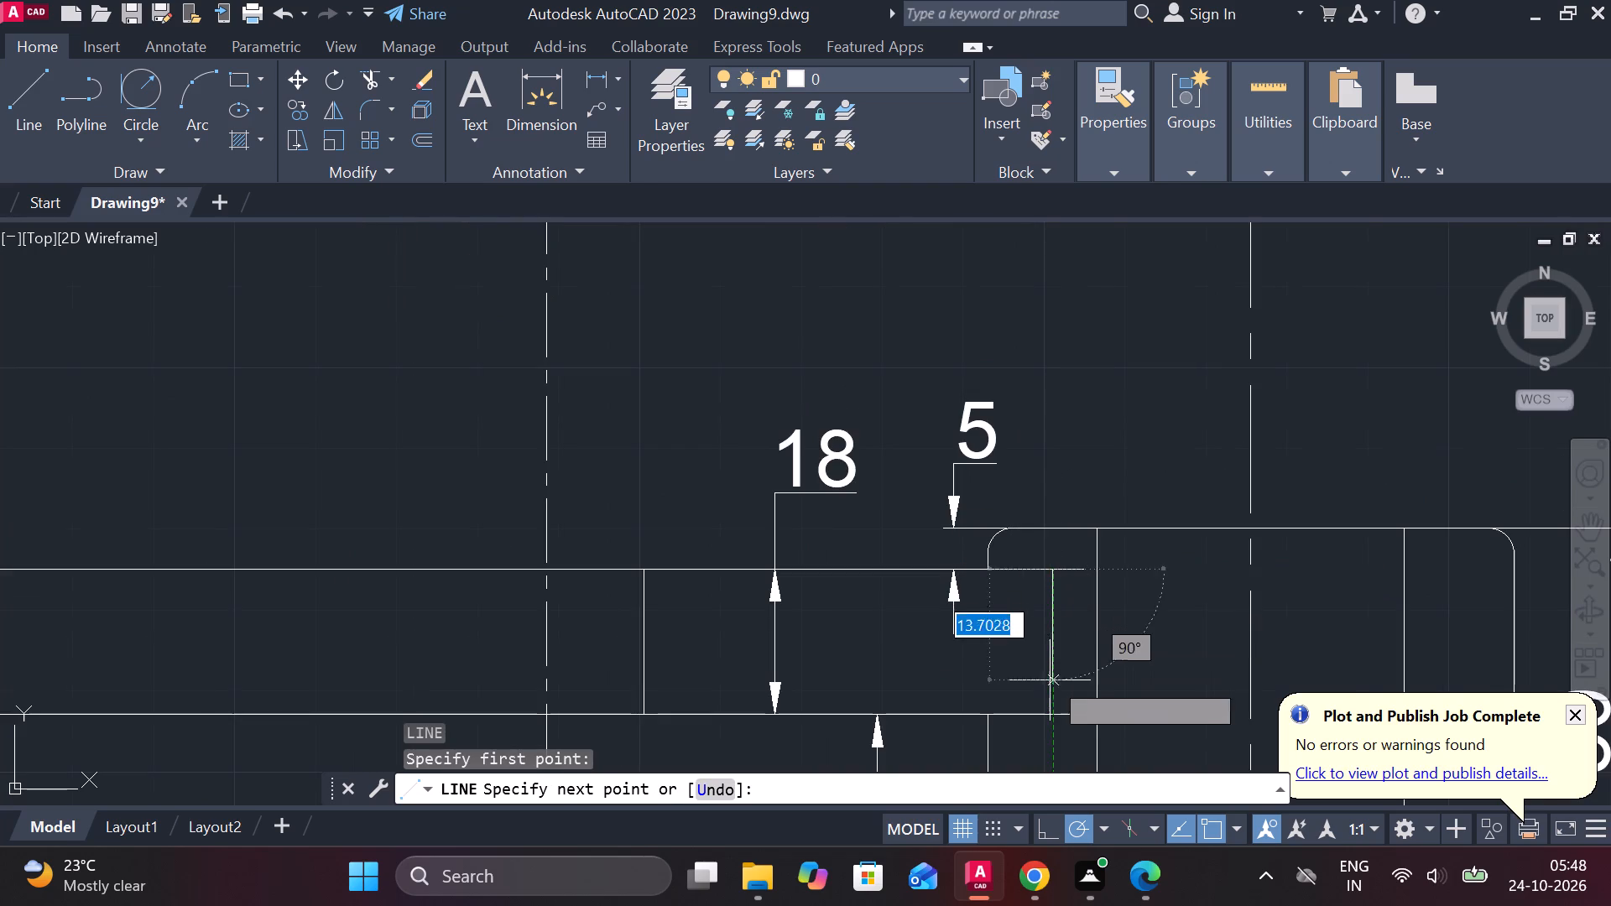
click(1048, 714)
key(Escape)
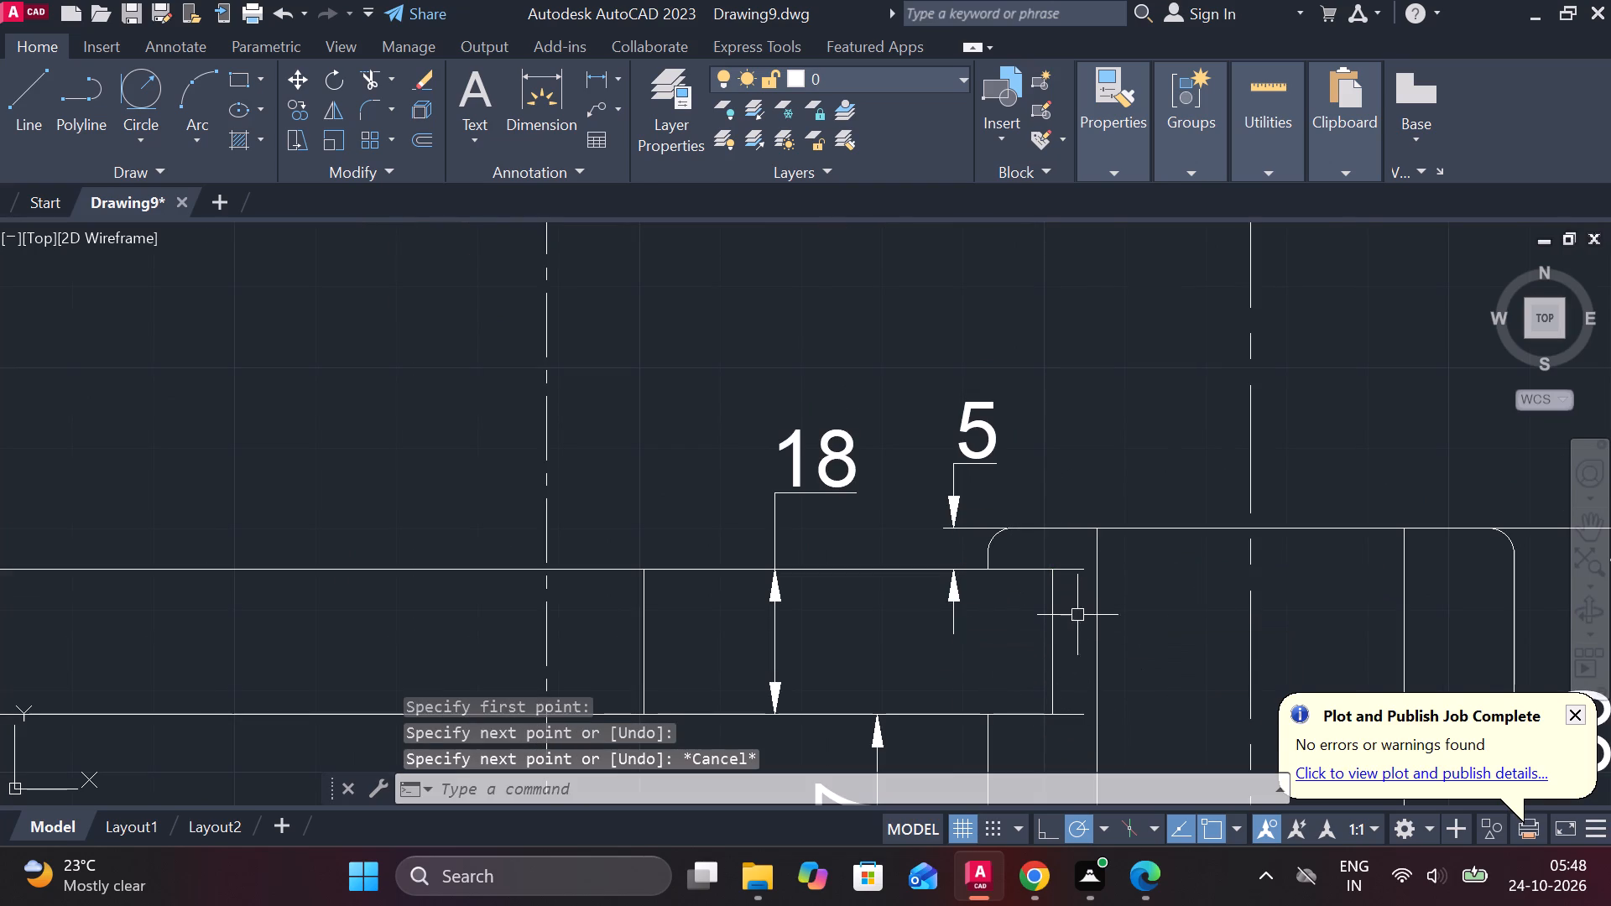
Trim the ends of the web's upper and lower edges that project past the new vertical line.
text(TR)
key(space)
click(1084, 570)
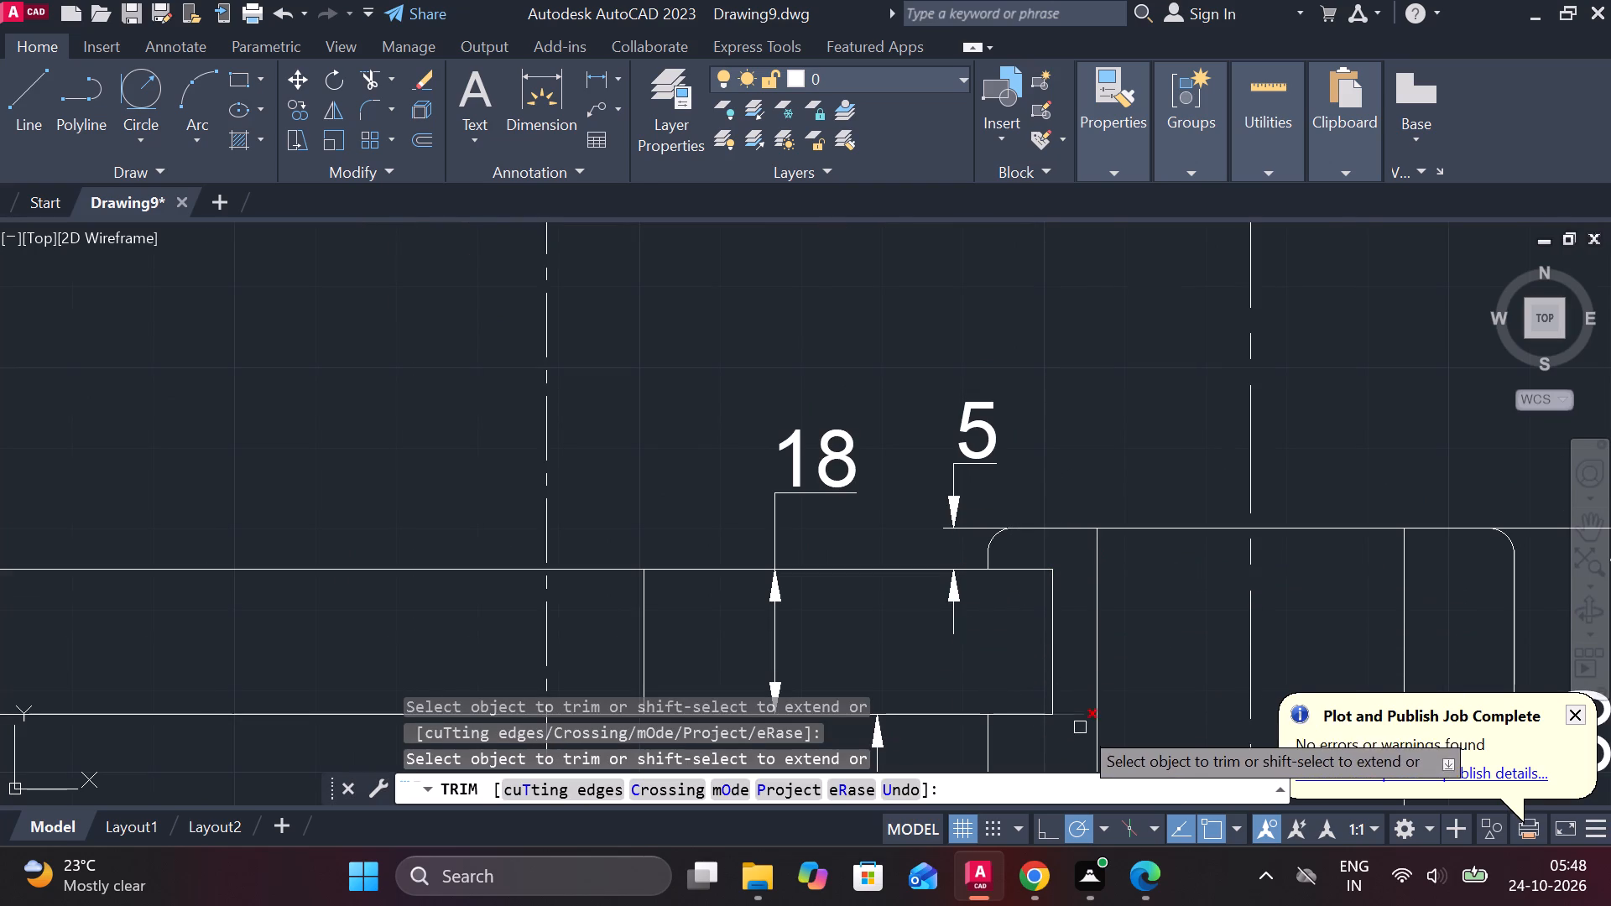
click(1074, 716)
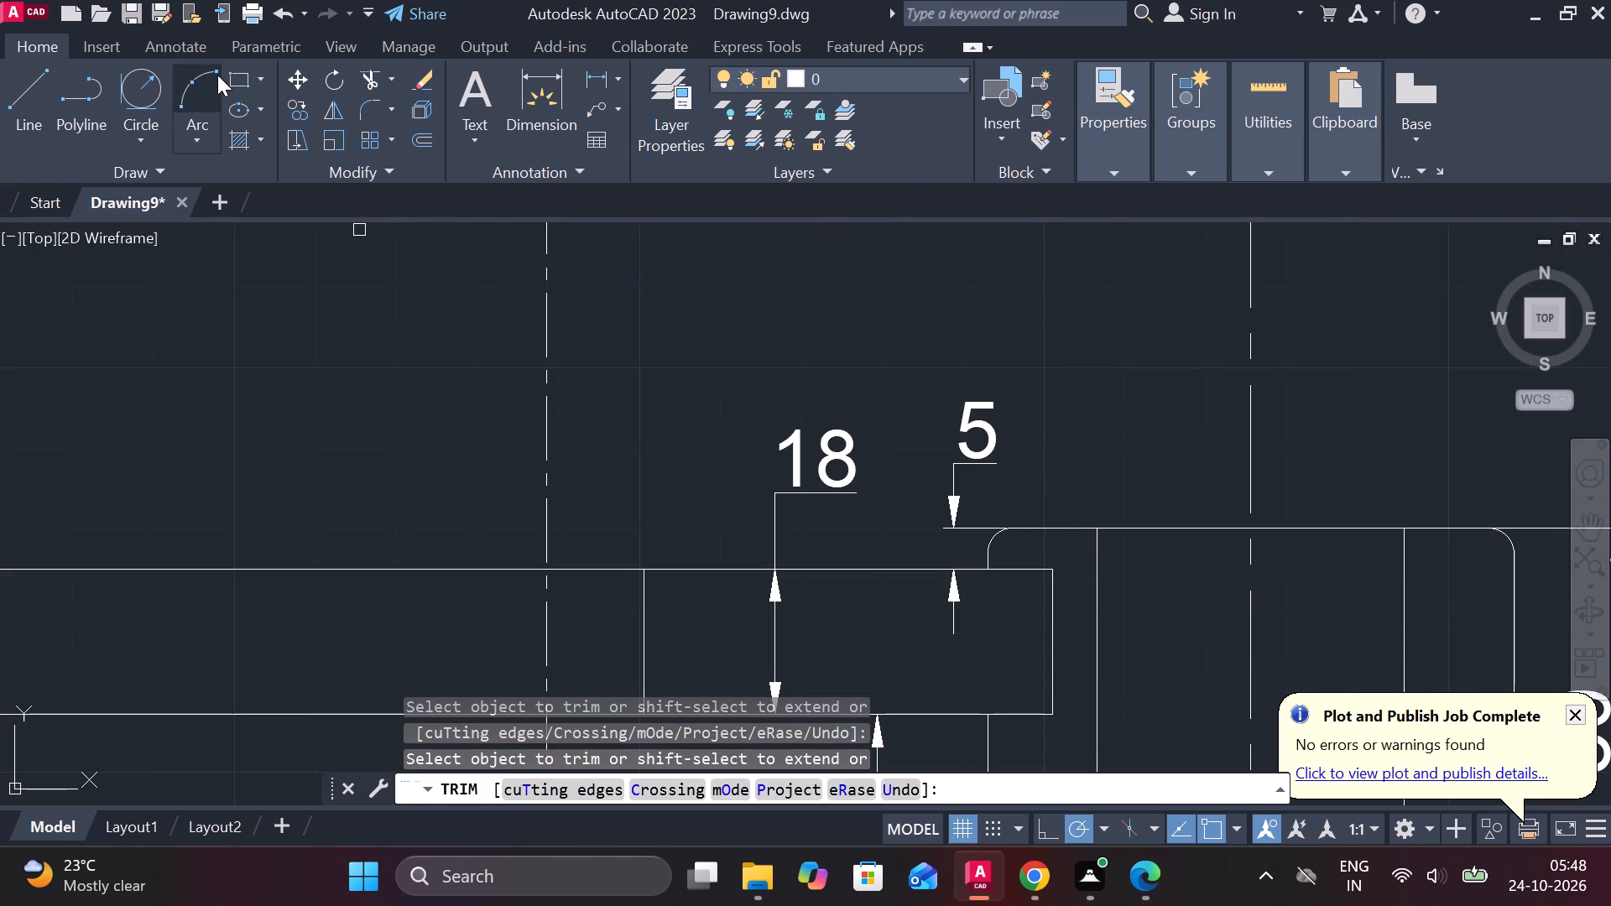
Draw a short three-point arc from the end of the web's upper edge, curving up toward the hub bore.
click(217, 75)
scroll(1061, 530, up, 2)
scroll(1058, 624, up, 1)
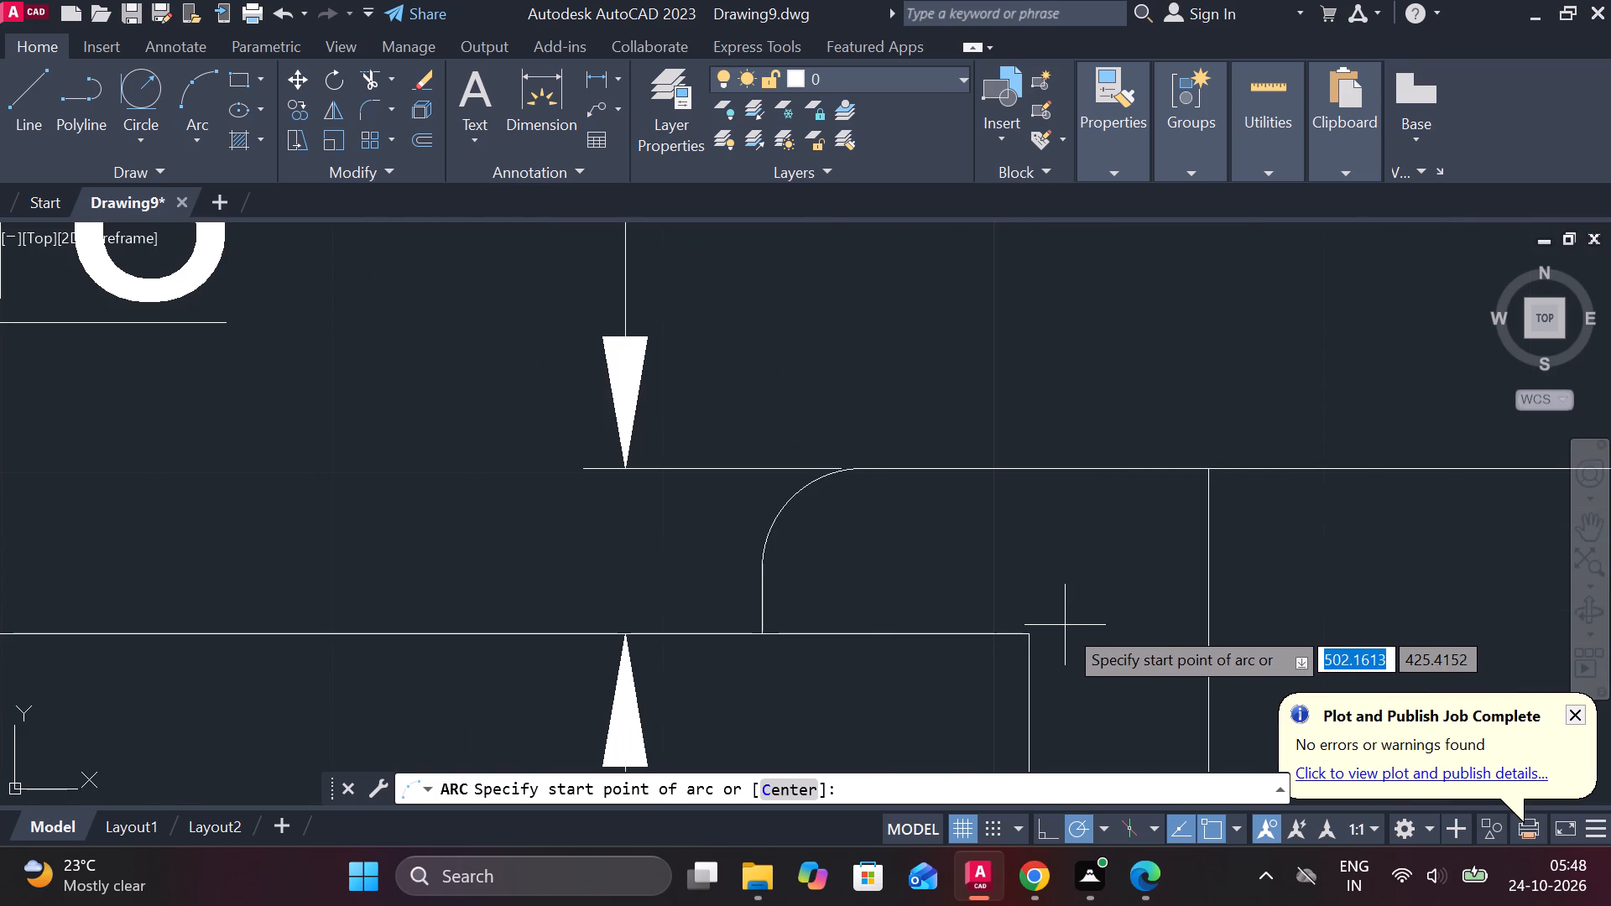
click(1042, 633)
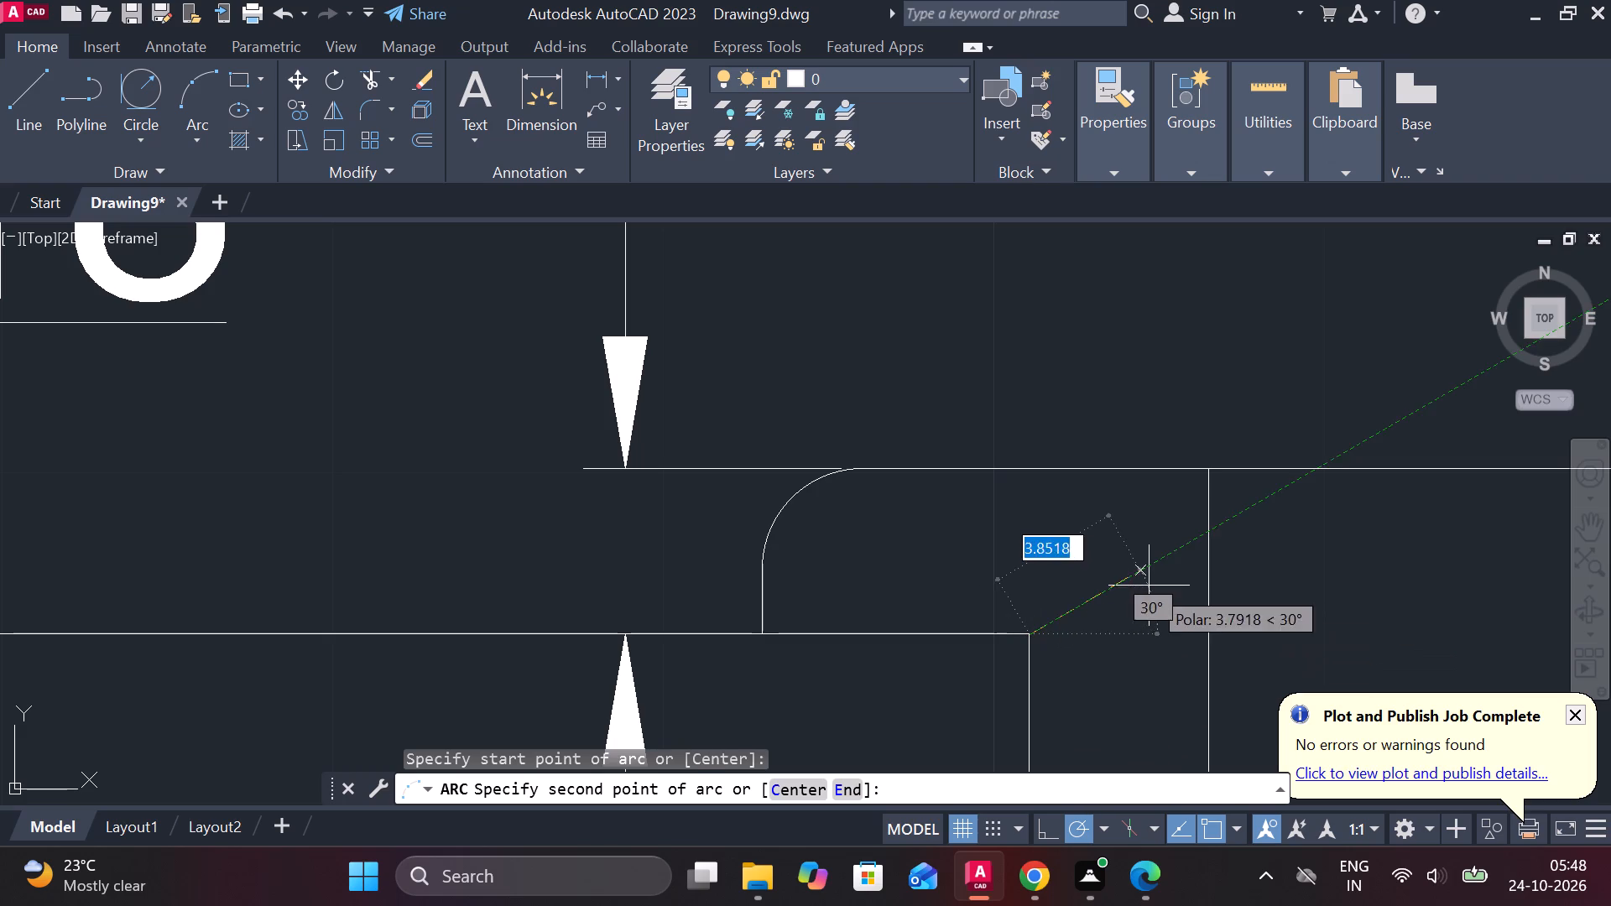
click(1149, 586)
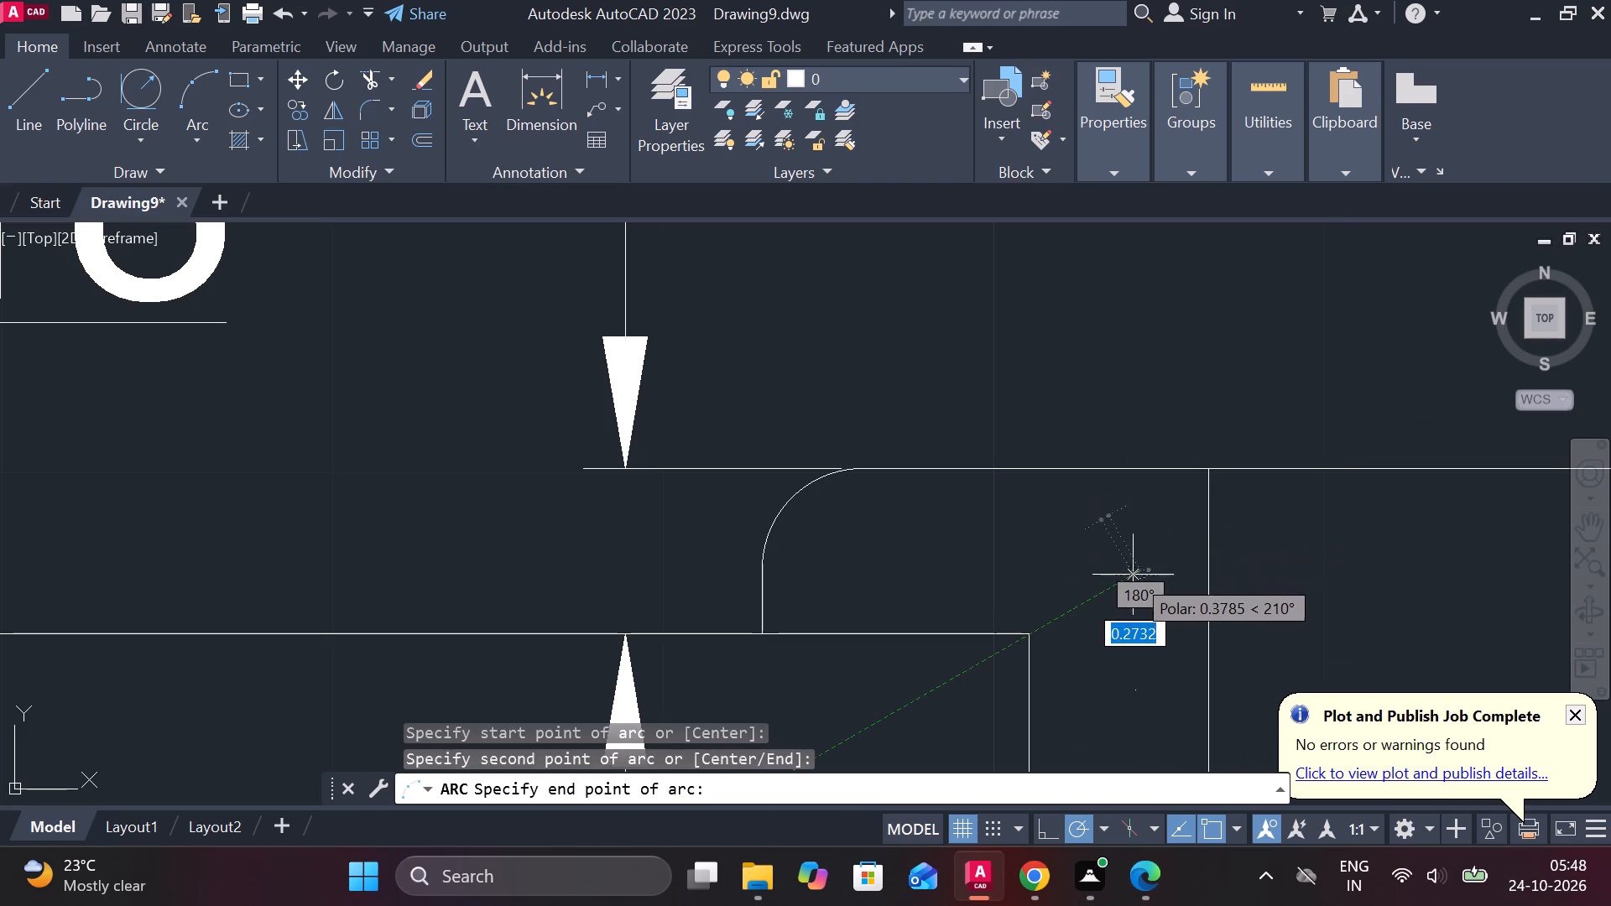
click(1160, 545)
scroll(1123, 651, down, 1)
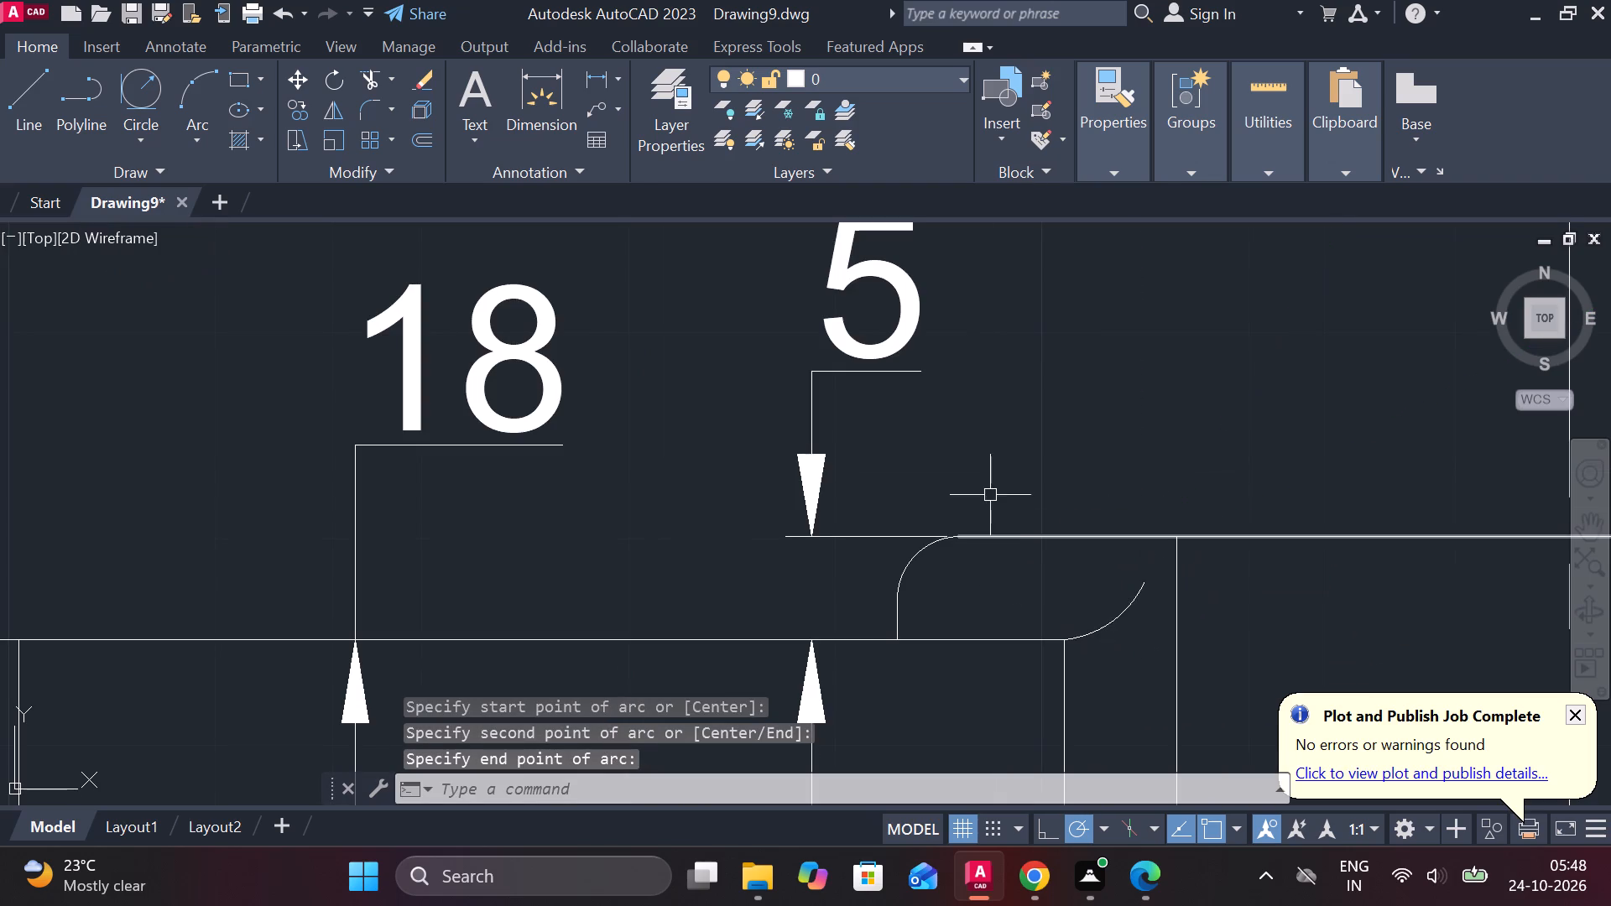
Mirror the short arc about the web's horizontal mid-line onto the lower edge, keeping the original arc.
middle_drag(1127, 682, 1021, 487)
scroll(990, 567, down, 2)
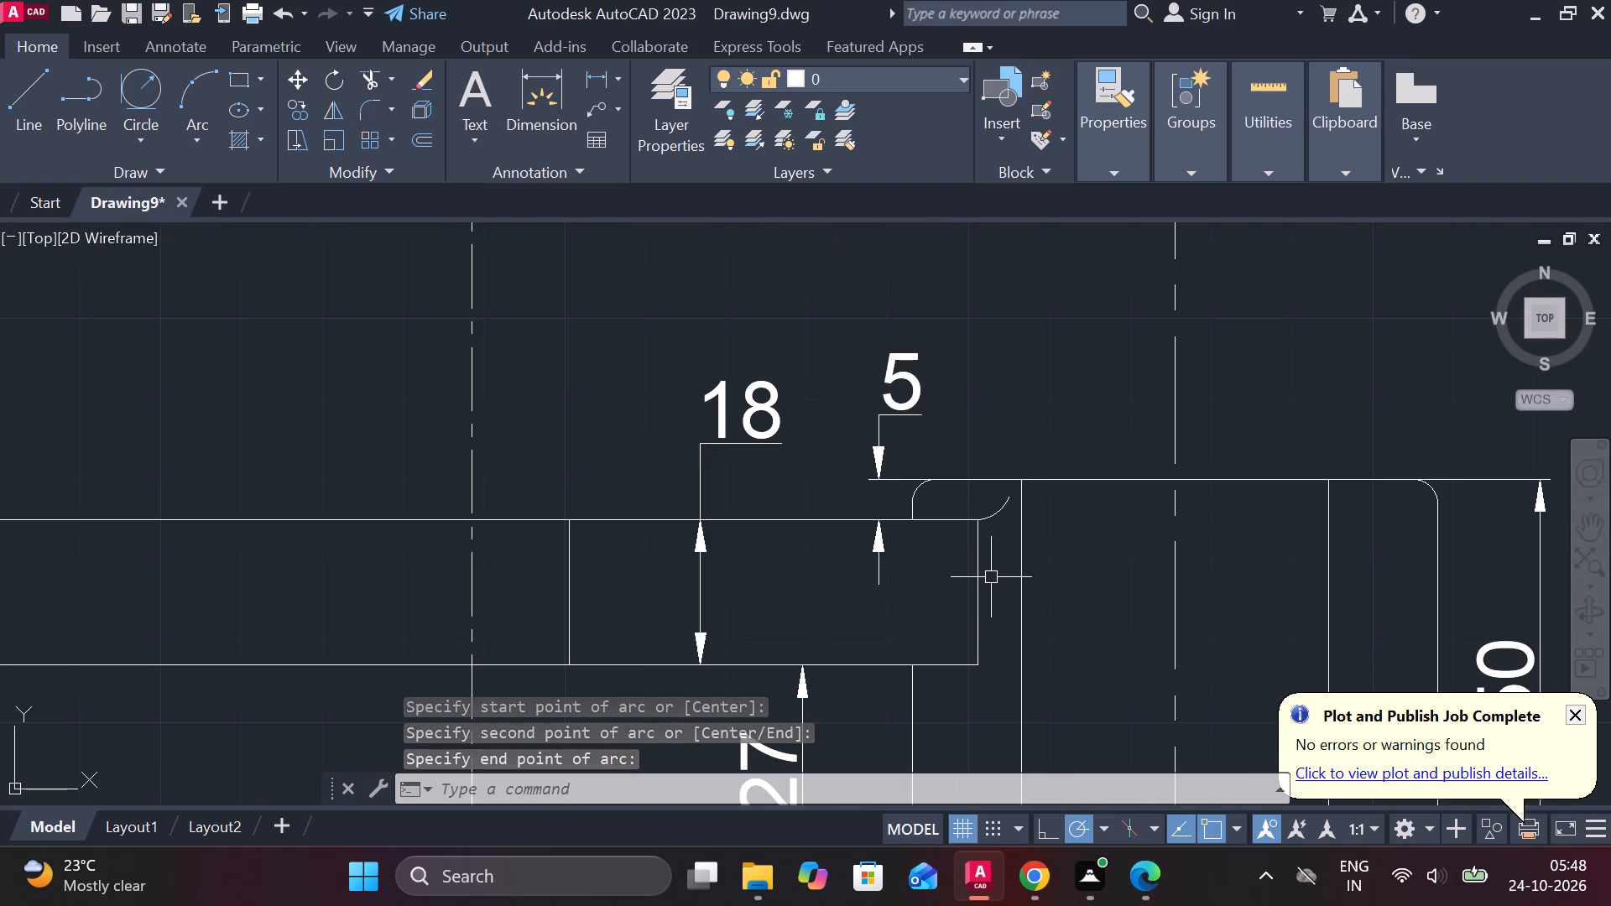
click(978, 572)
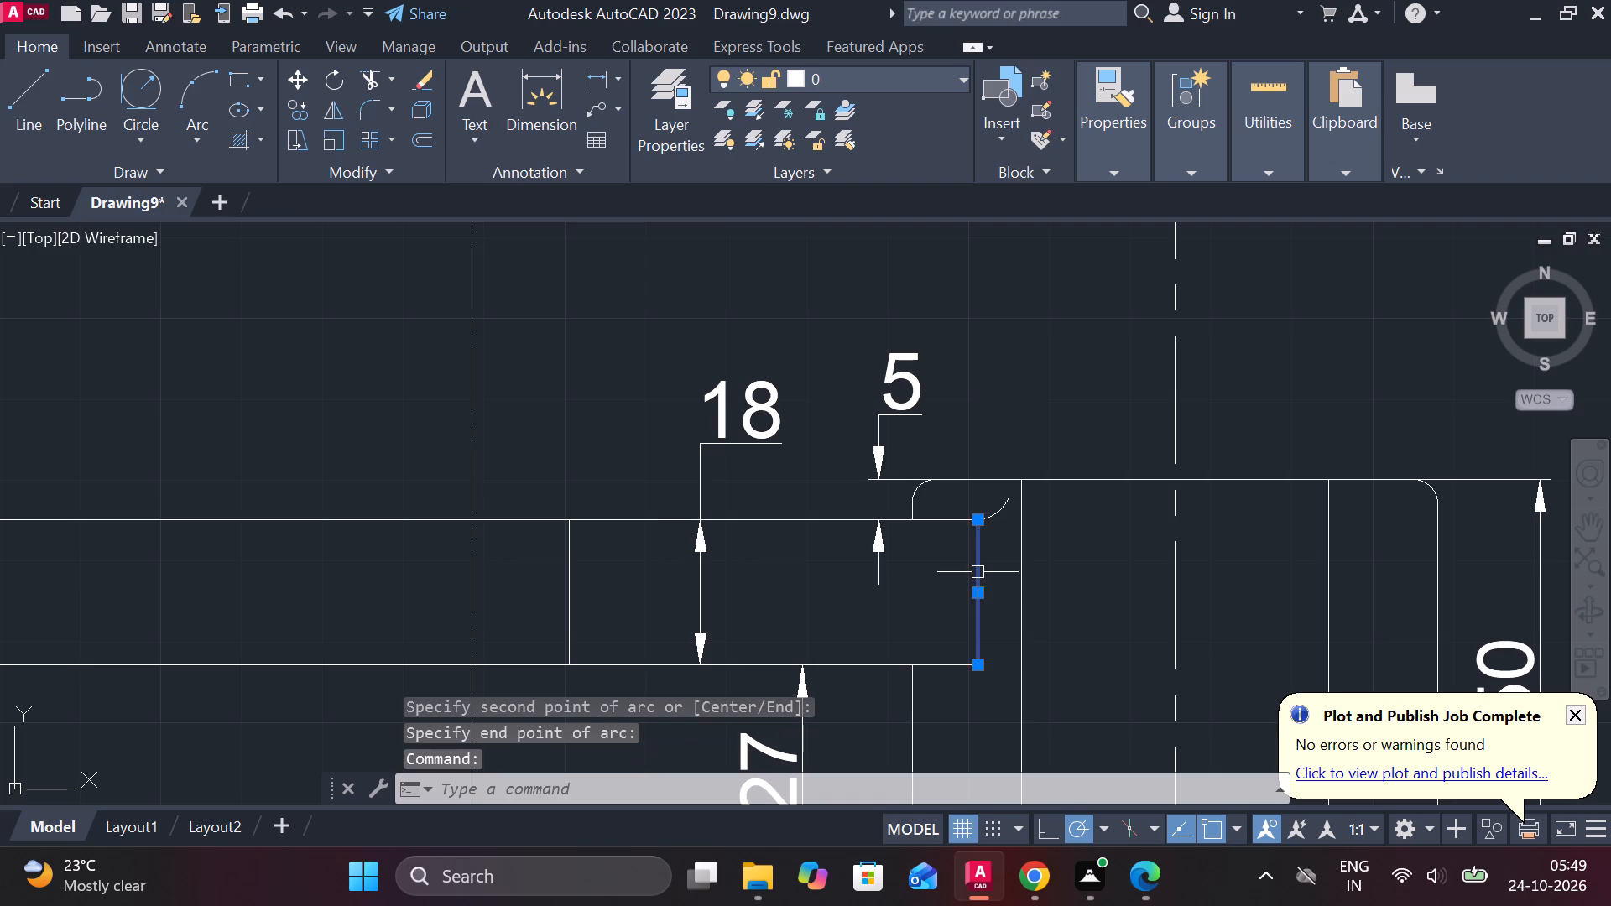
key(Escape)
click(1005, 512)
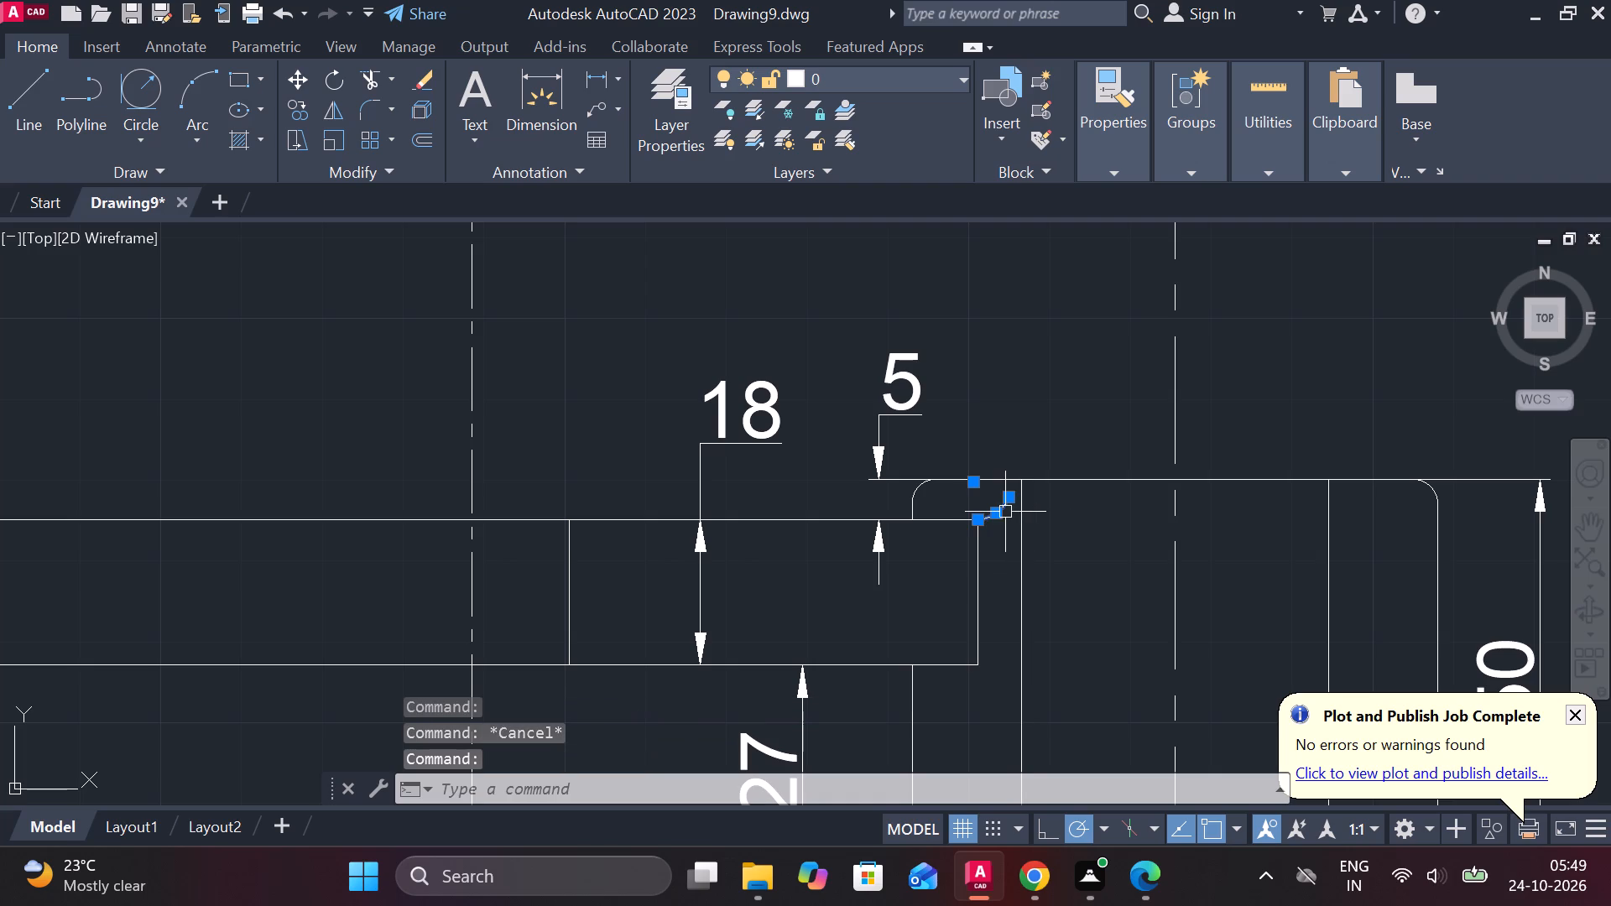
text(MI)
key(Return)
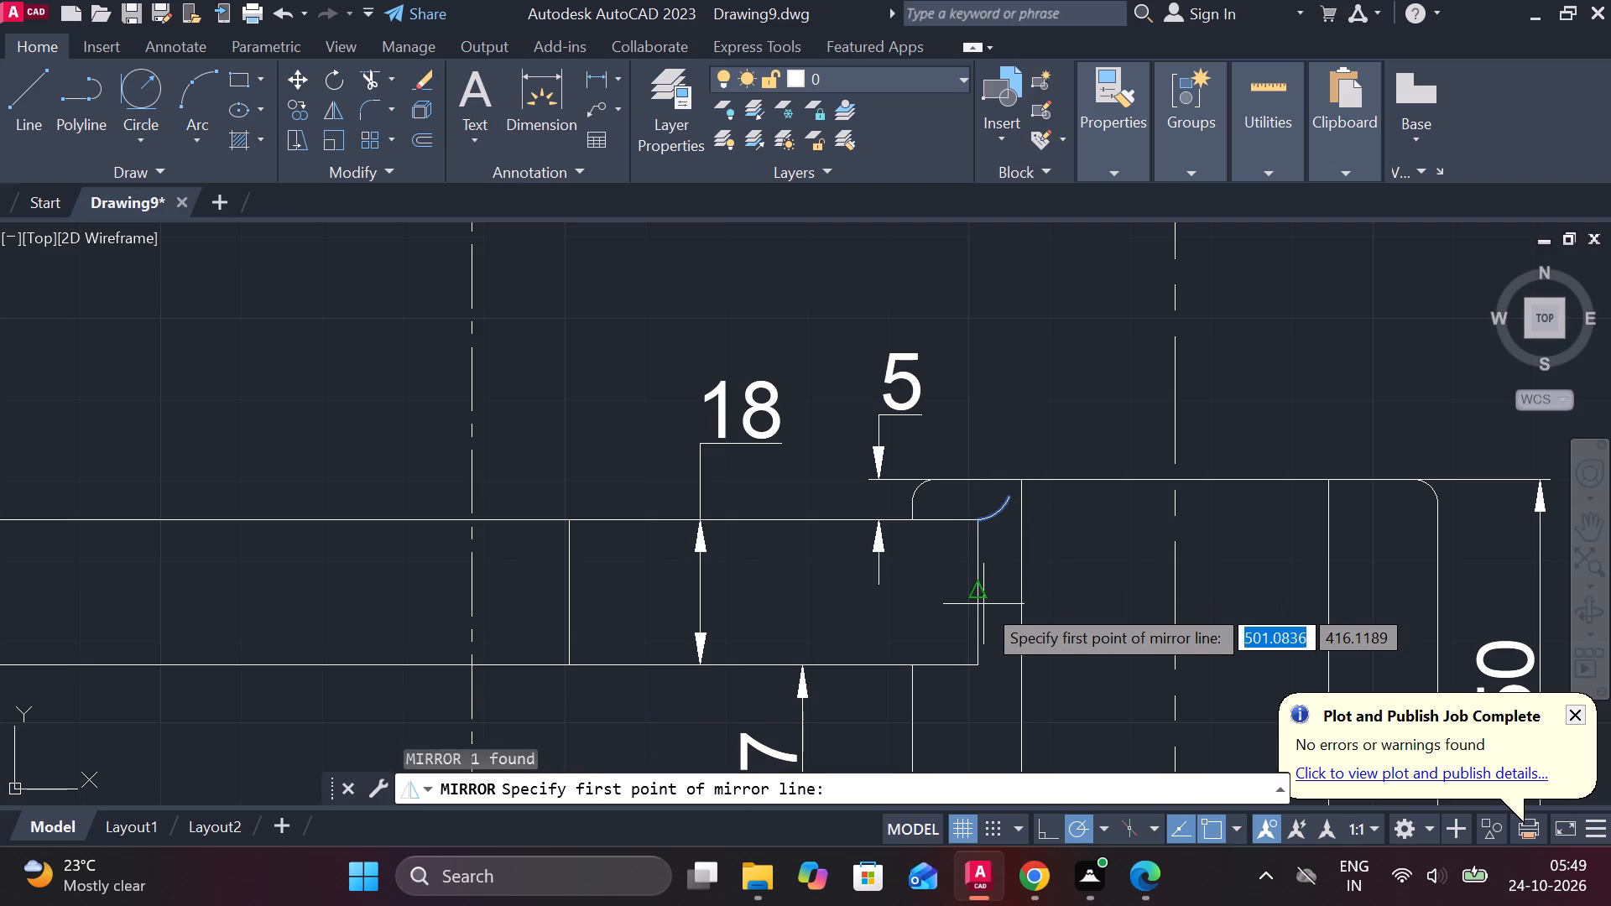
click(983, 604)
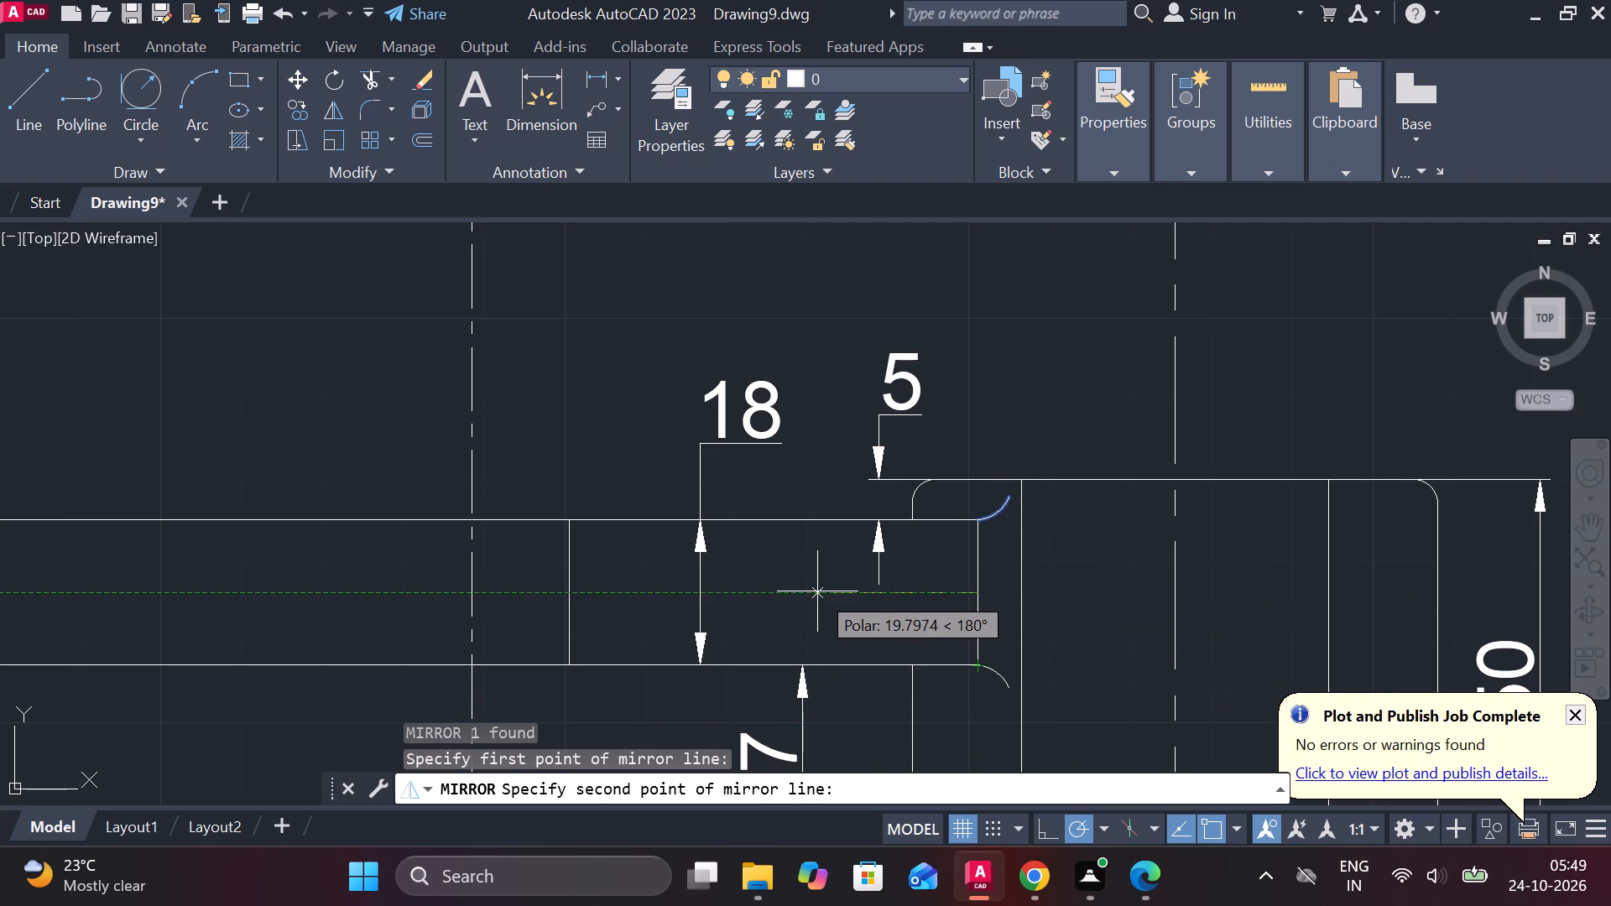
click(817, 591)
drag(863, 685, 817, 591)
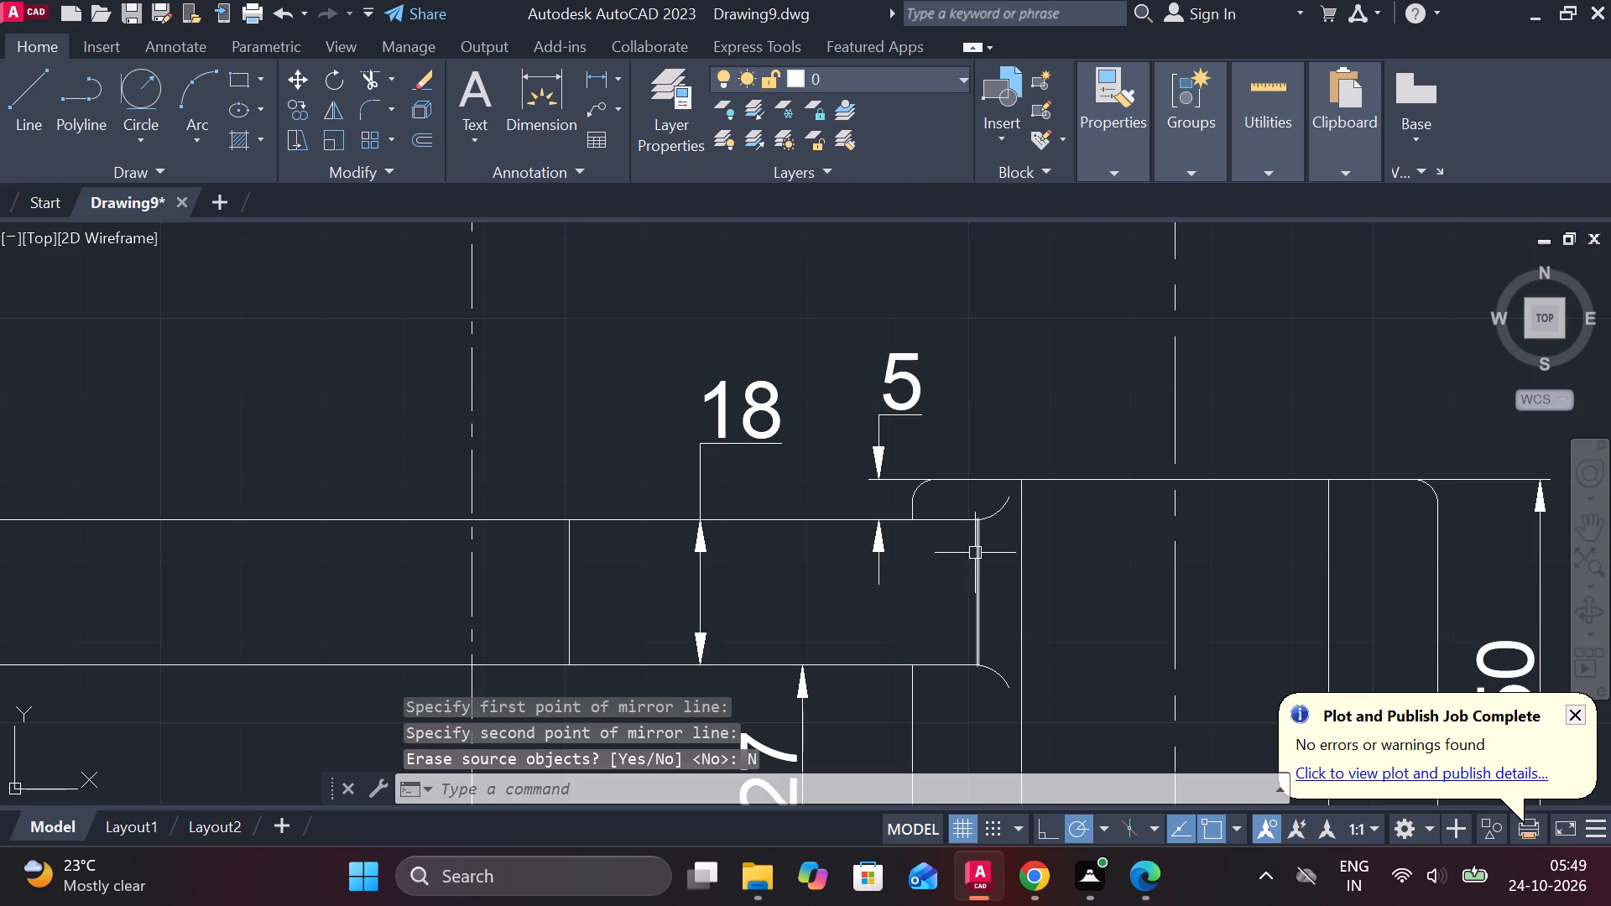
Erase the vertical line joining the web's edges inside the hub.
click(975, 554)
text(E)
key(space)
Hatch the sectioned web and both hub walls on either side of the 38 bore in the bottom view.
scroll(975, 554, down, 2)
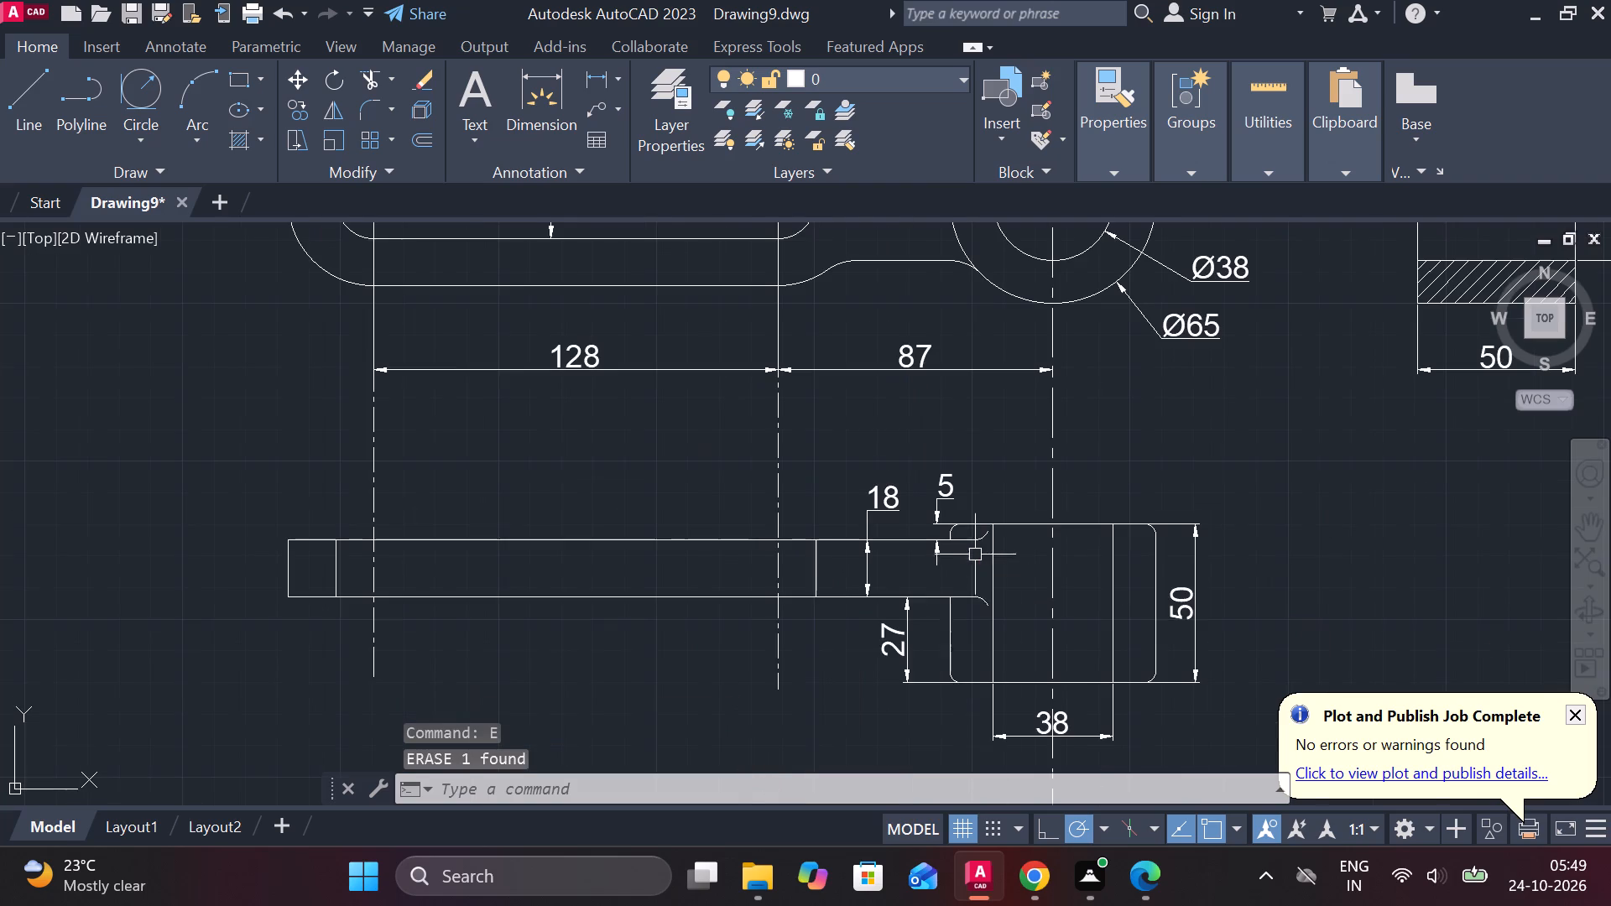
scroll(1150, 567, down, 1)
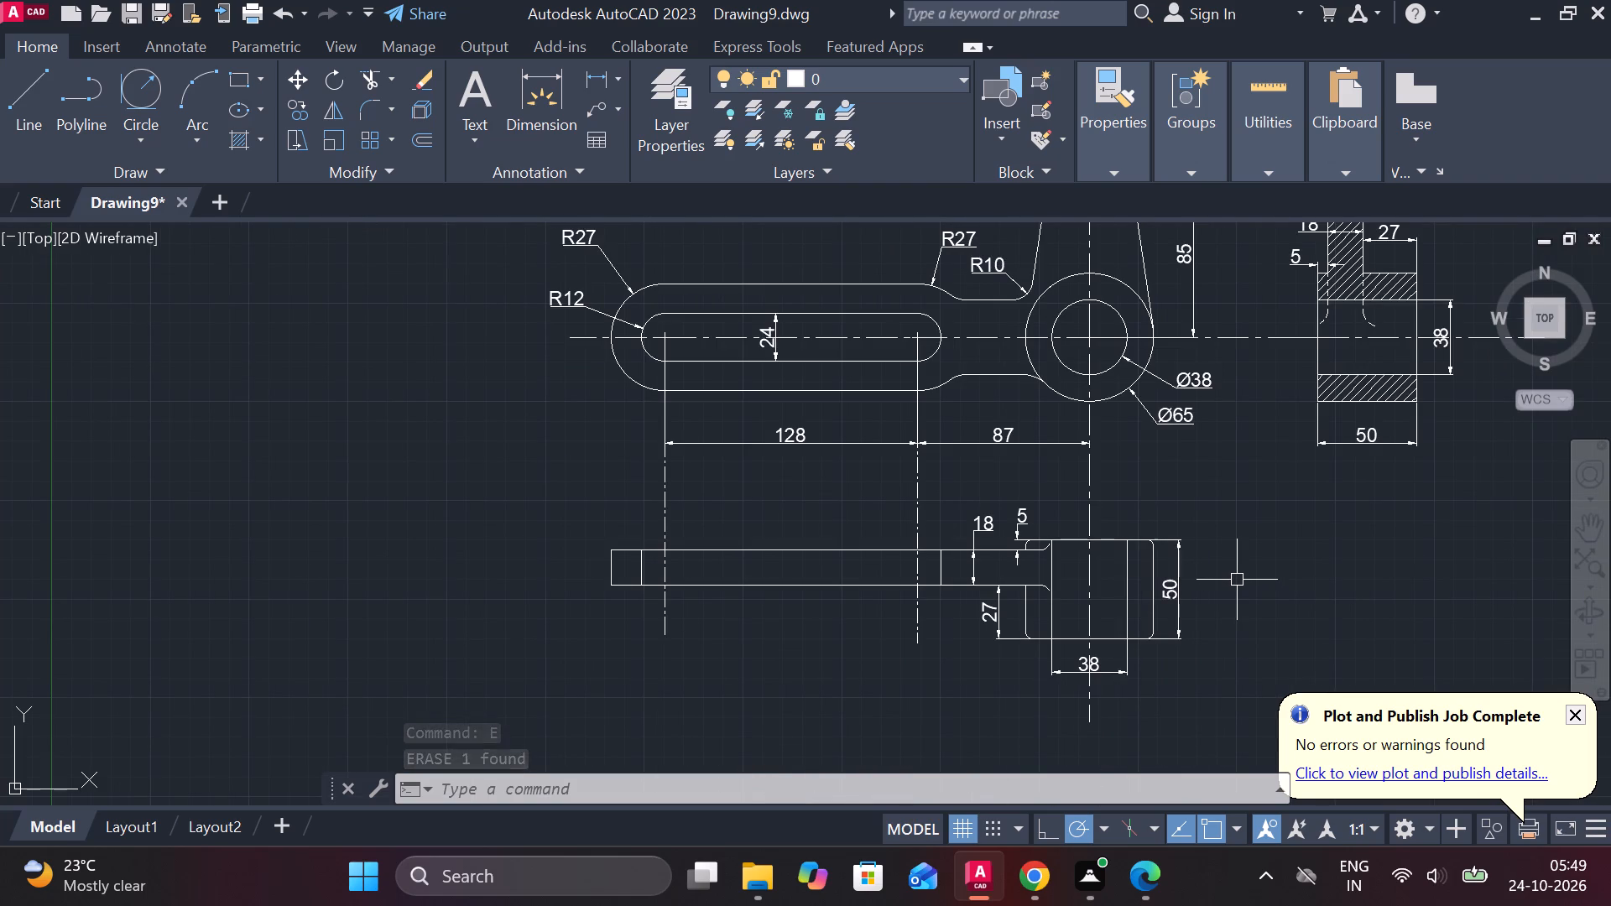
scroll(1174, 558, down, 1)
middle_drag(1255, 555, 919, 638)
scroll(967, 414, up, 1)
middle_drag(934, 561, 934, 563)
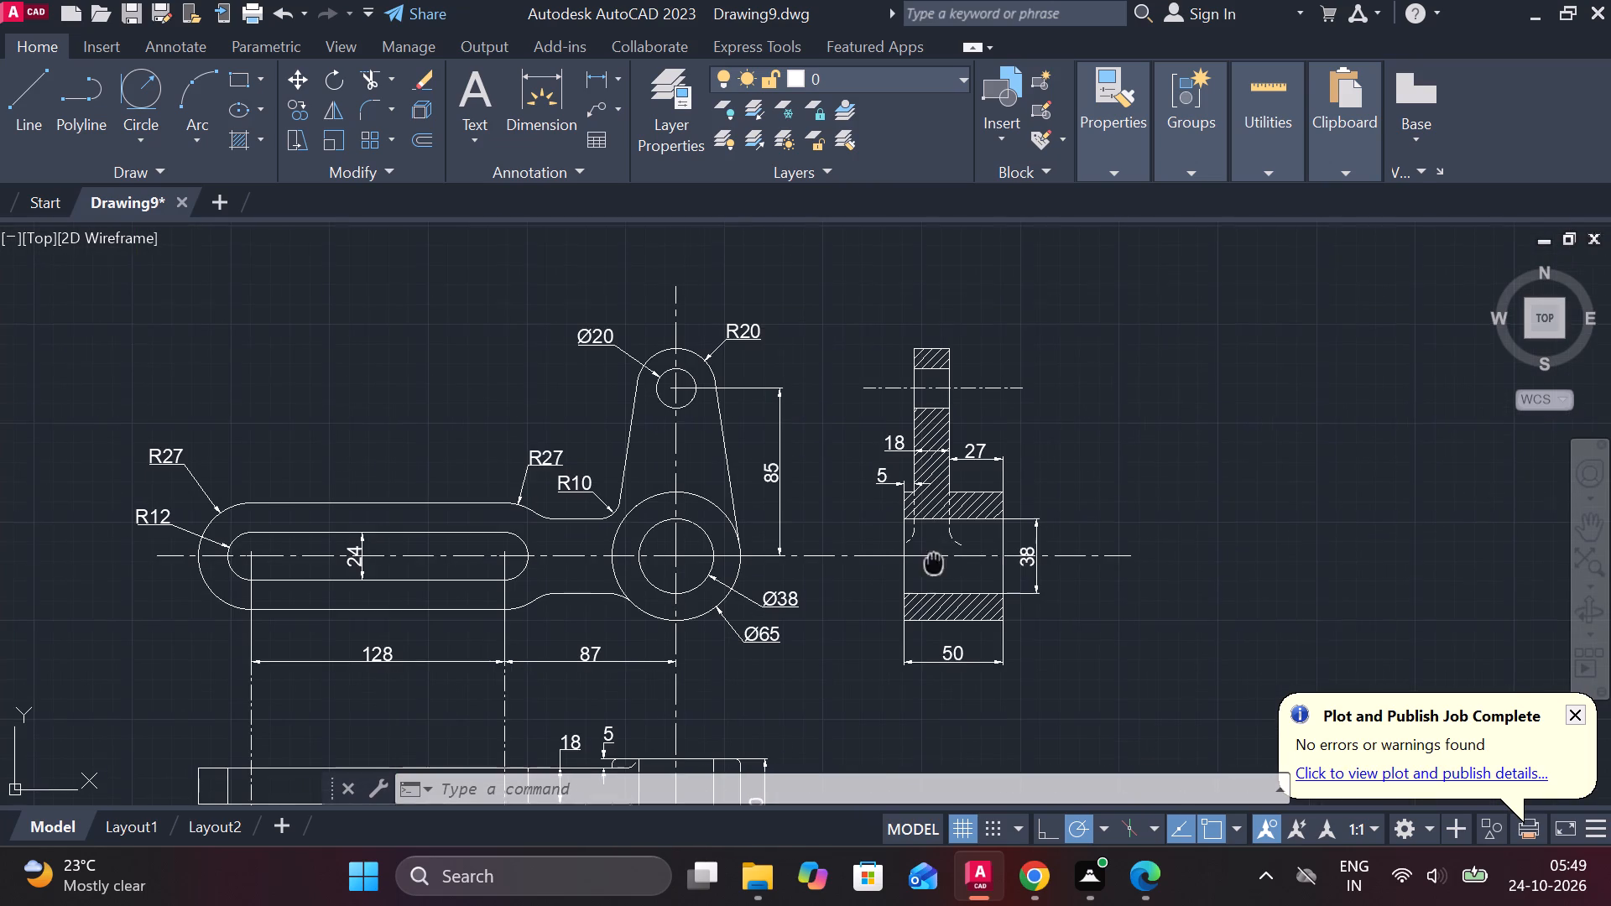
middle_drag(934, 563, 1138, 314)
click(239, 137)
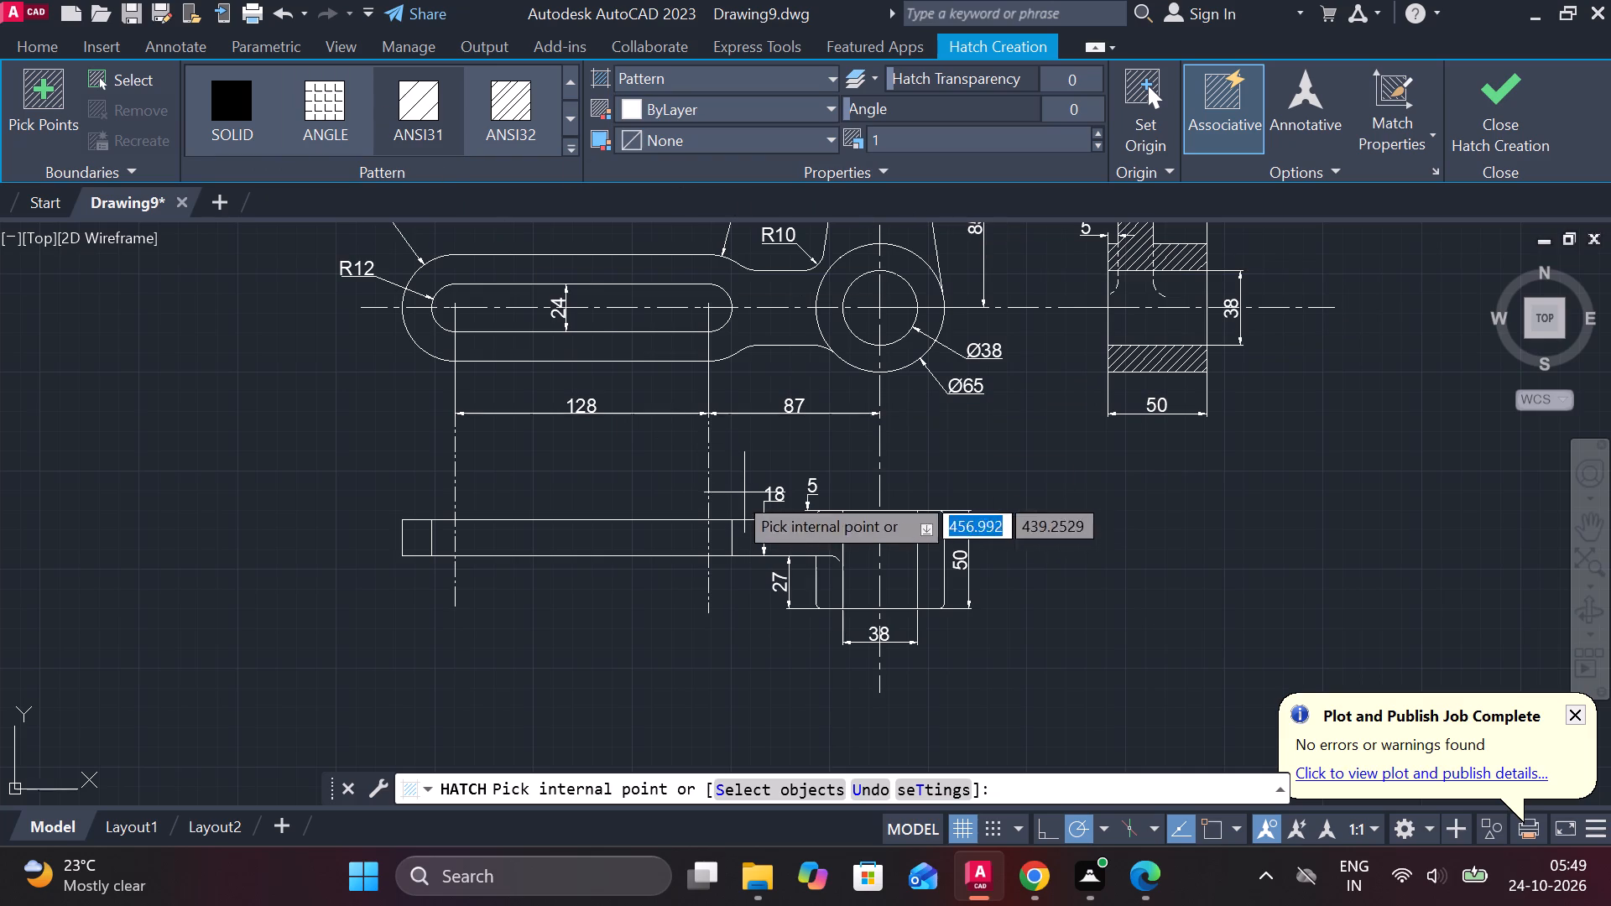
scroll(838, 585, up, 4)
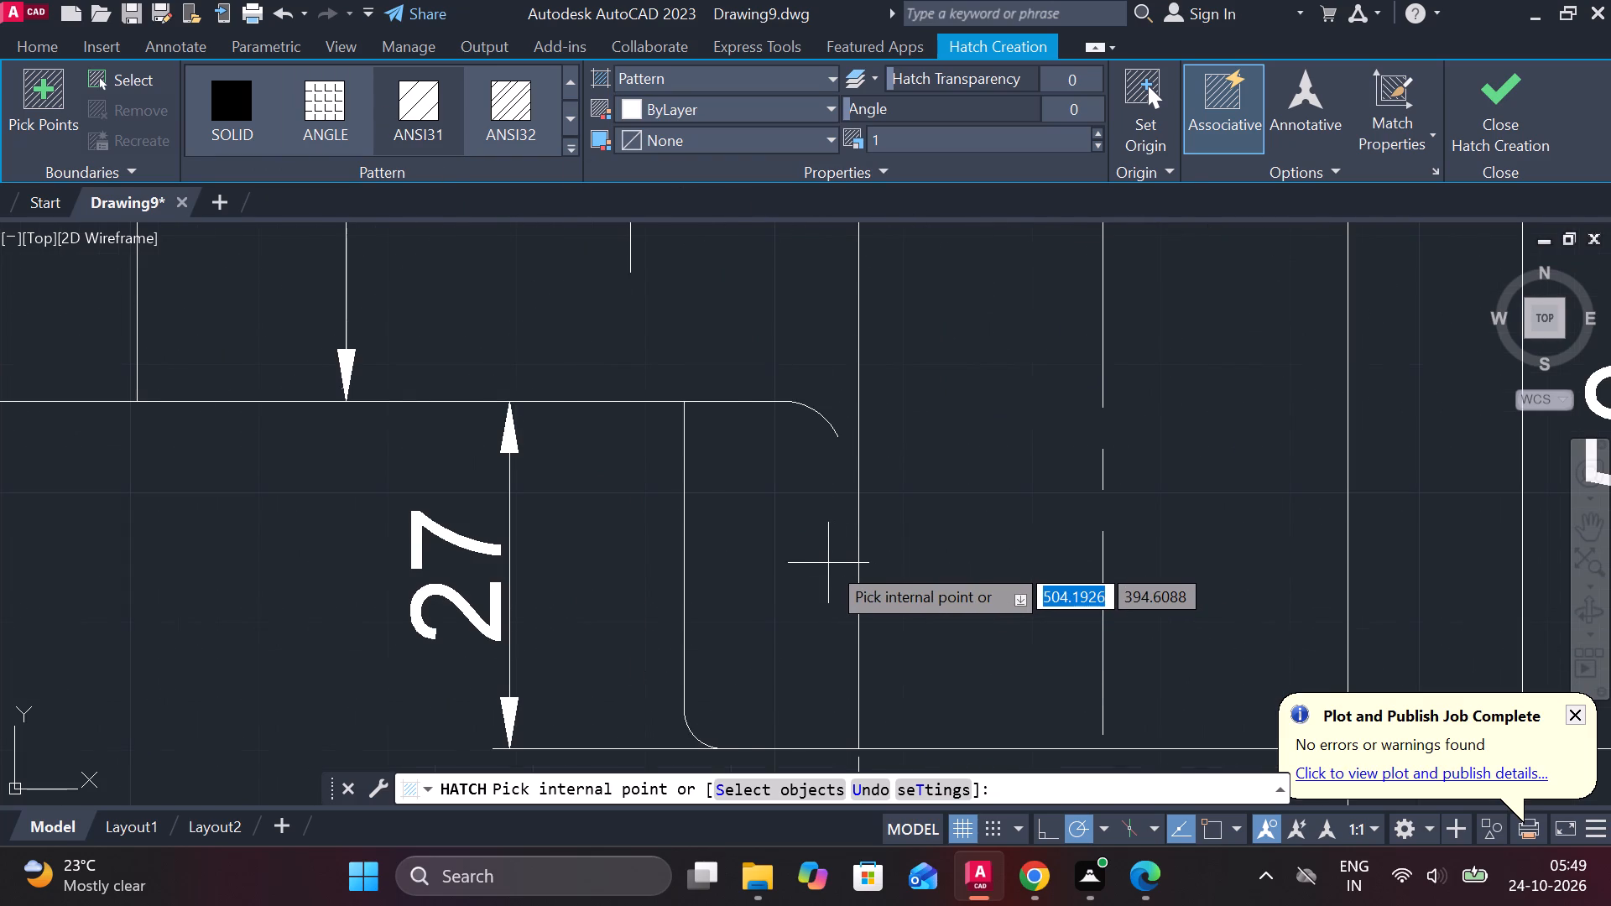
click(828, 563)
scroll(828, 564, down, 3)
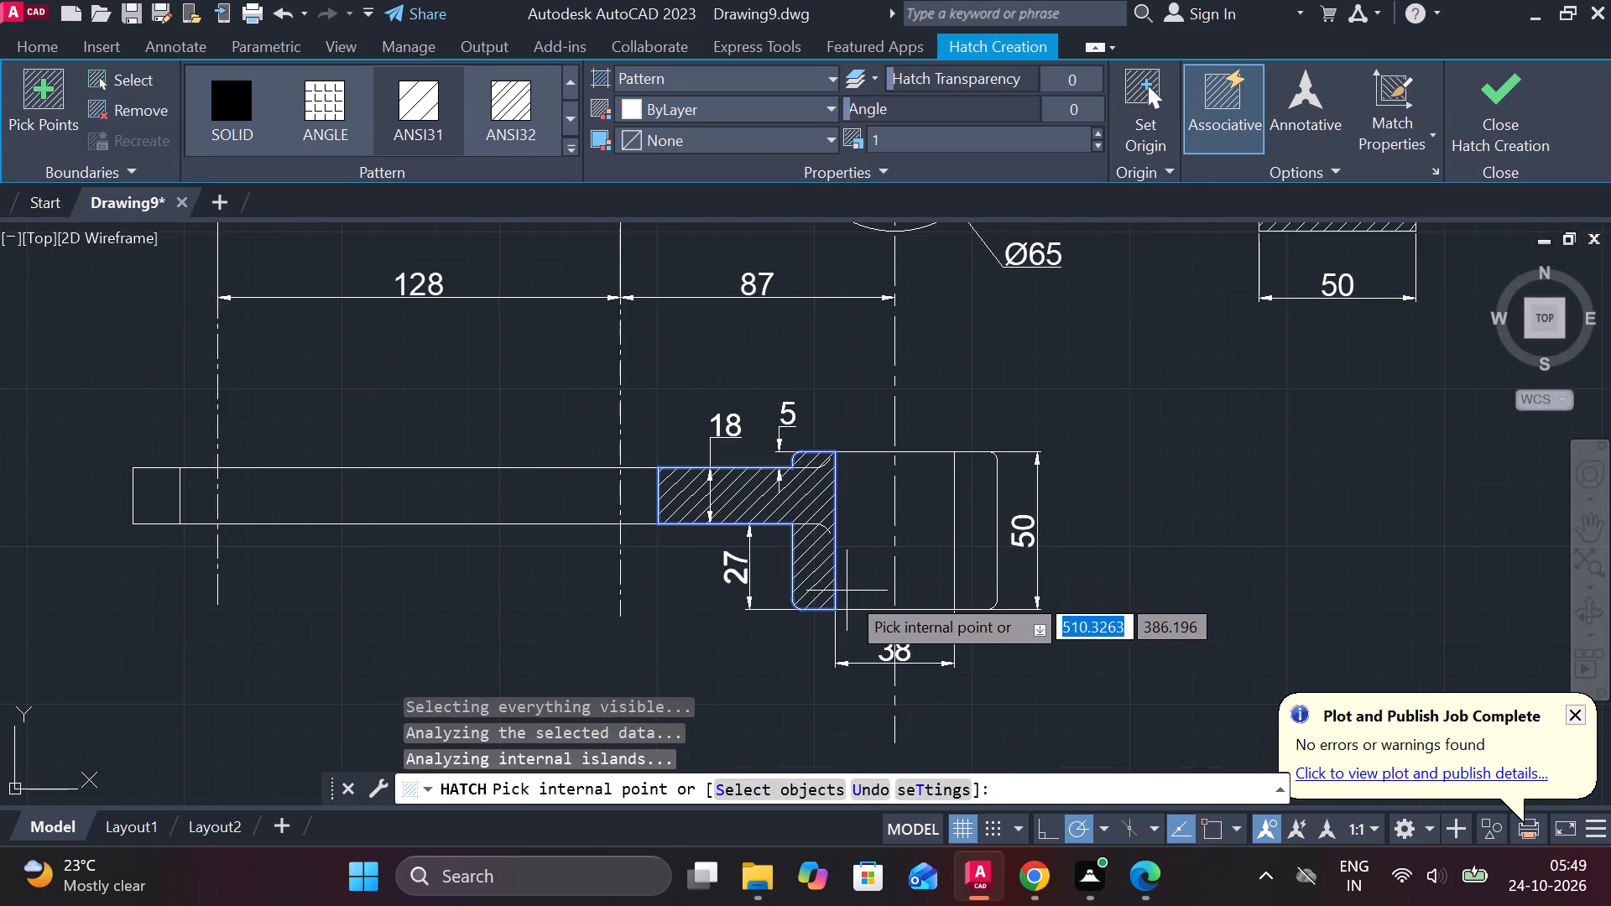
click(968, 523)
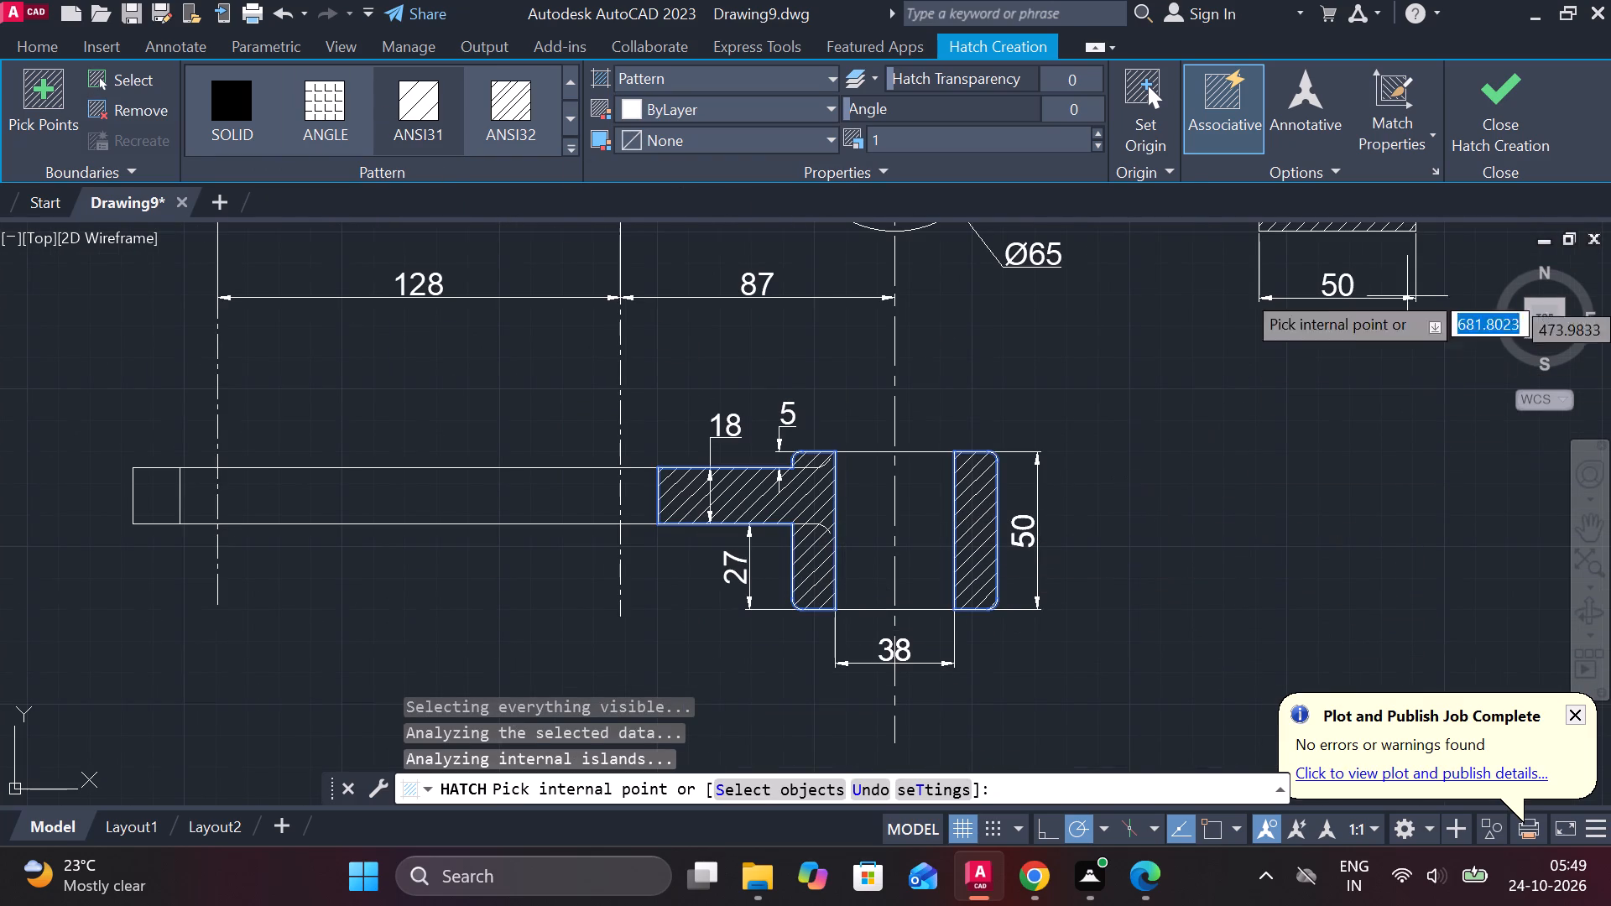
click(1483, 133)
Erase the section hatch from the side view.
scroll(1181, 554, down, 1)
middle_drag(1192, 554, 1188, 554)
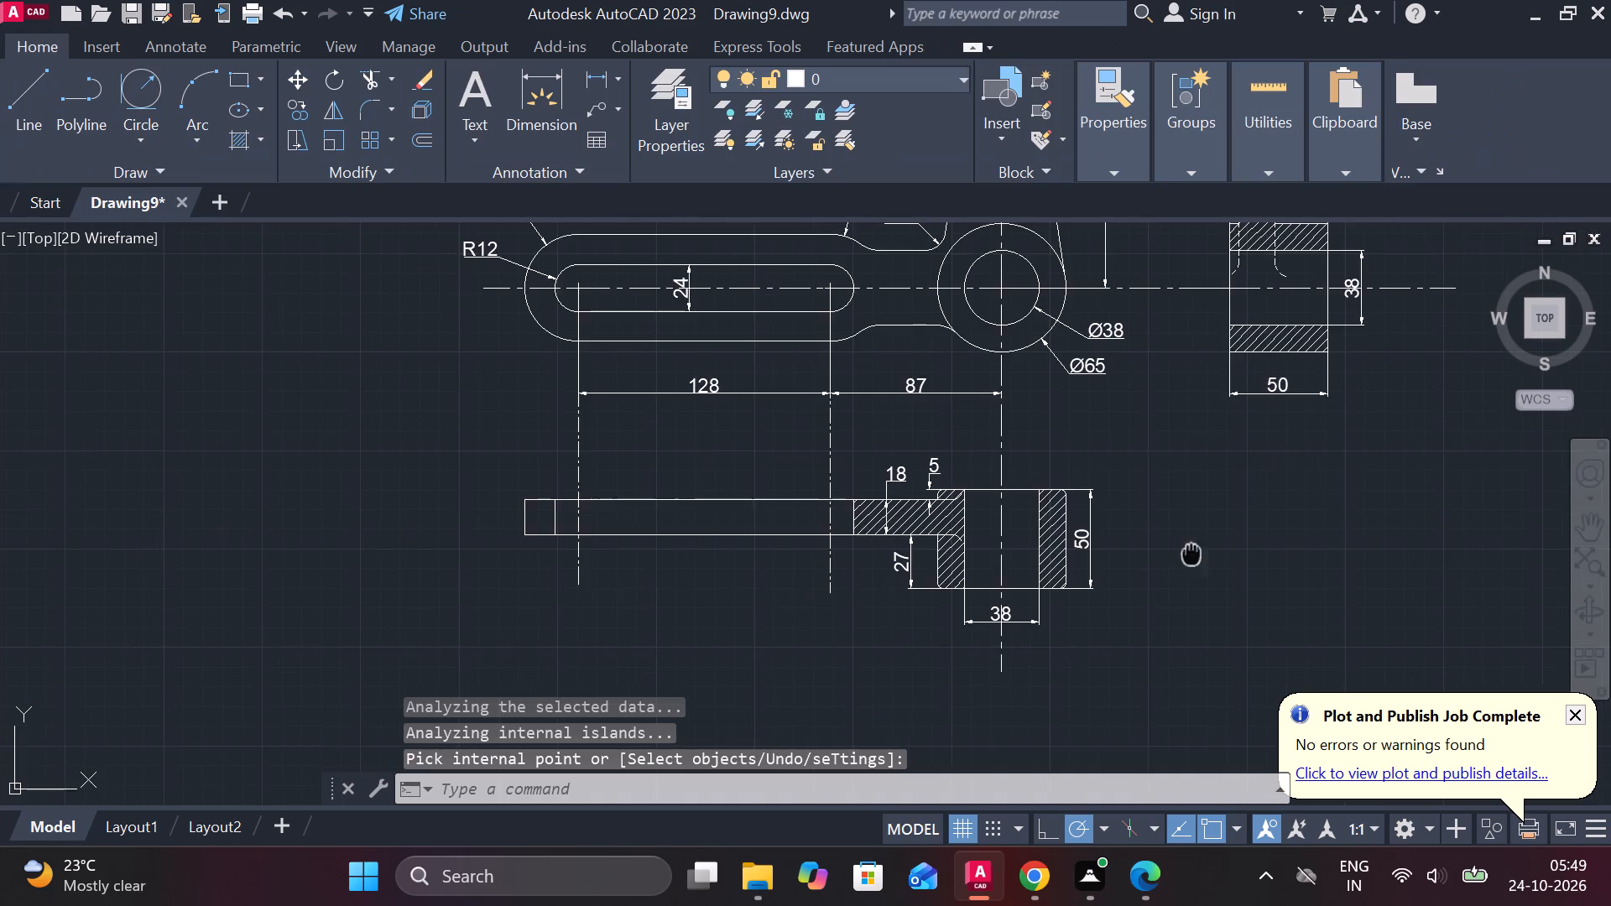
middle_drag(1188, 554, 854, 710)
scroll(1065, 363, up, 2)
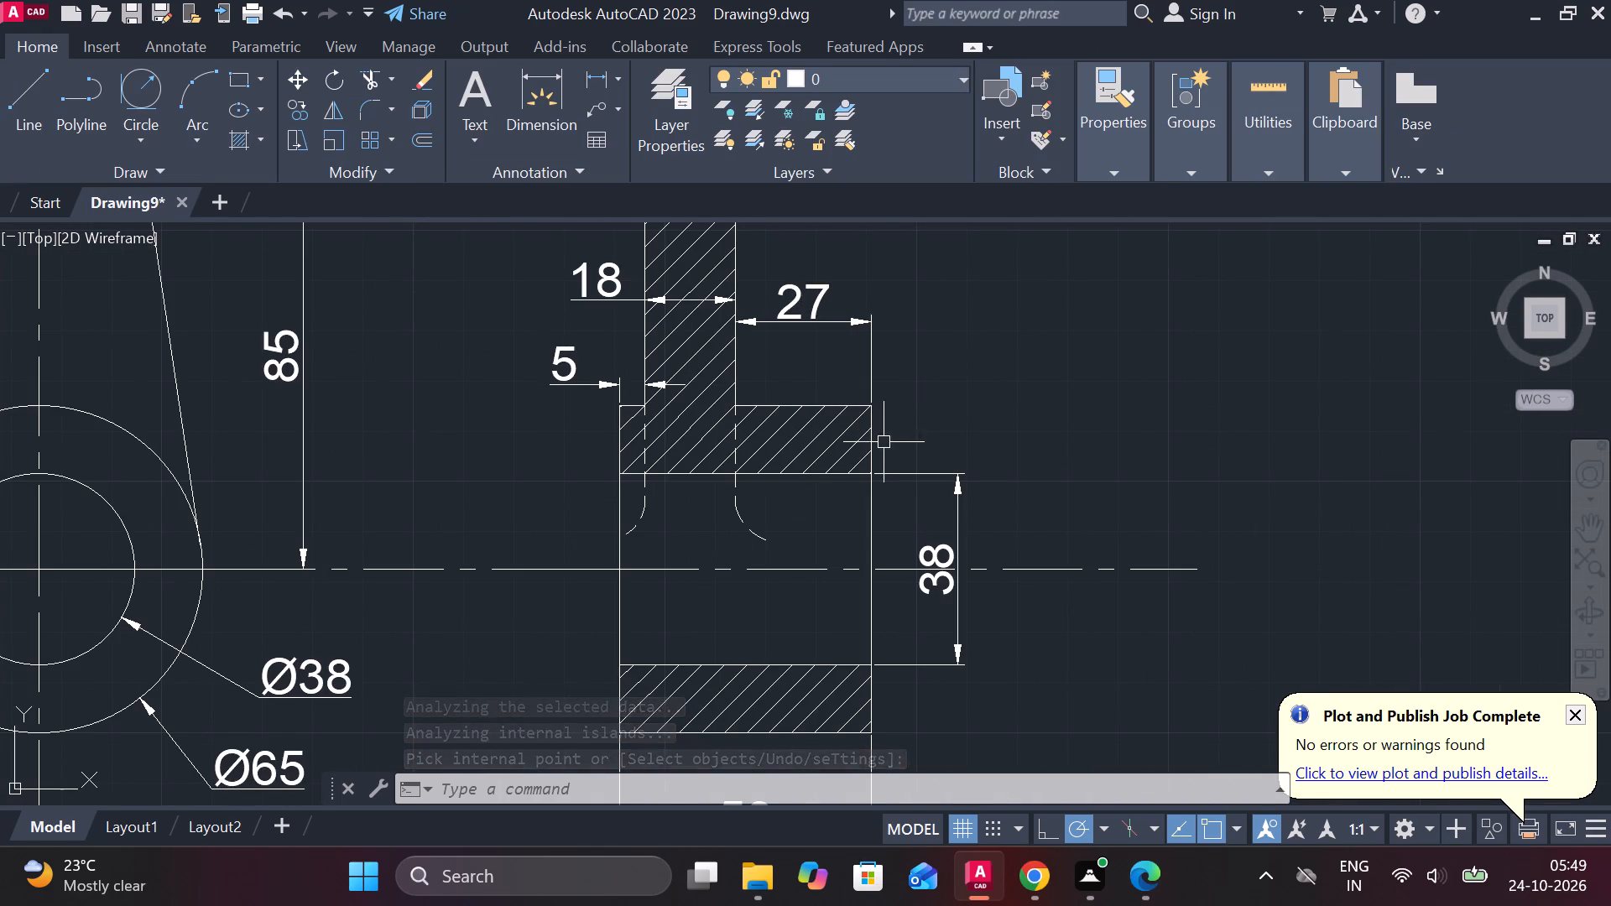
scroll(601, 422, up, 2)
click(800, 445)
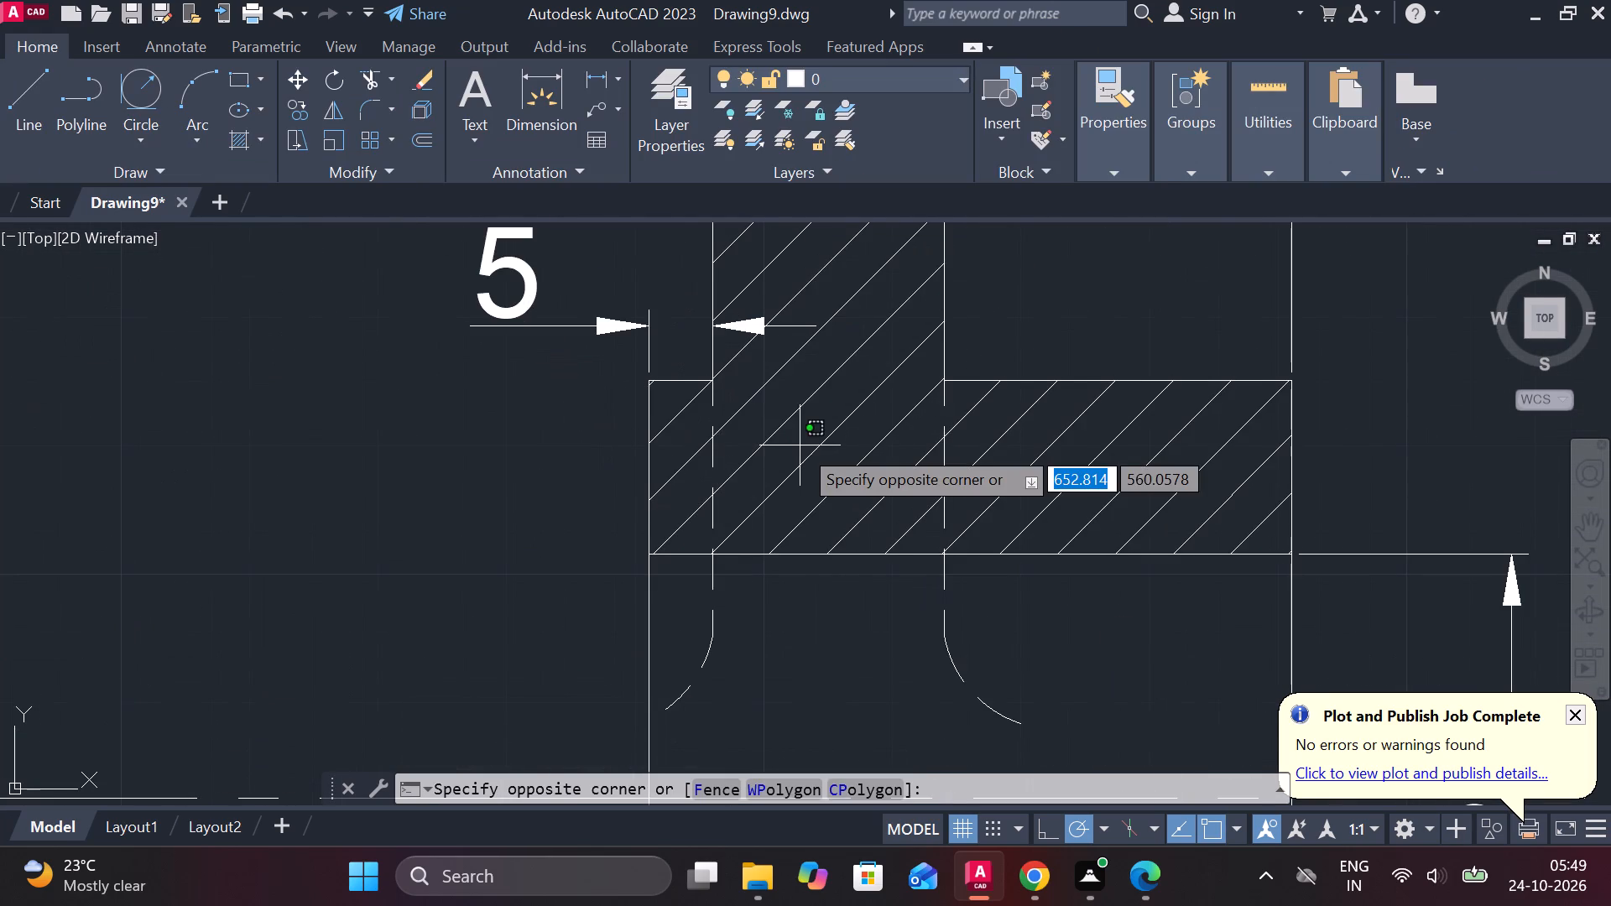
key(Escape)
click(844, 444)
key(Escape)
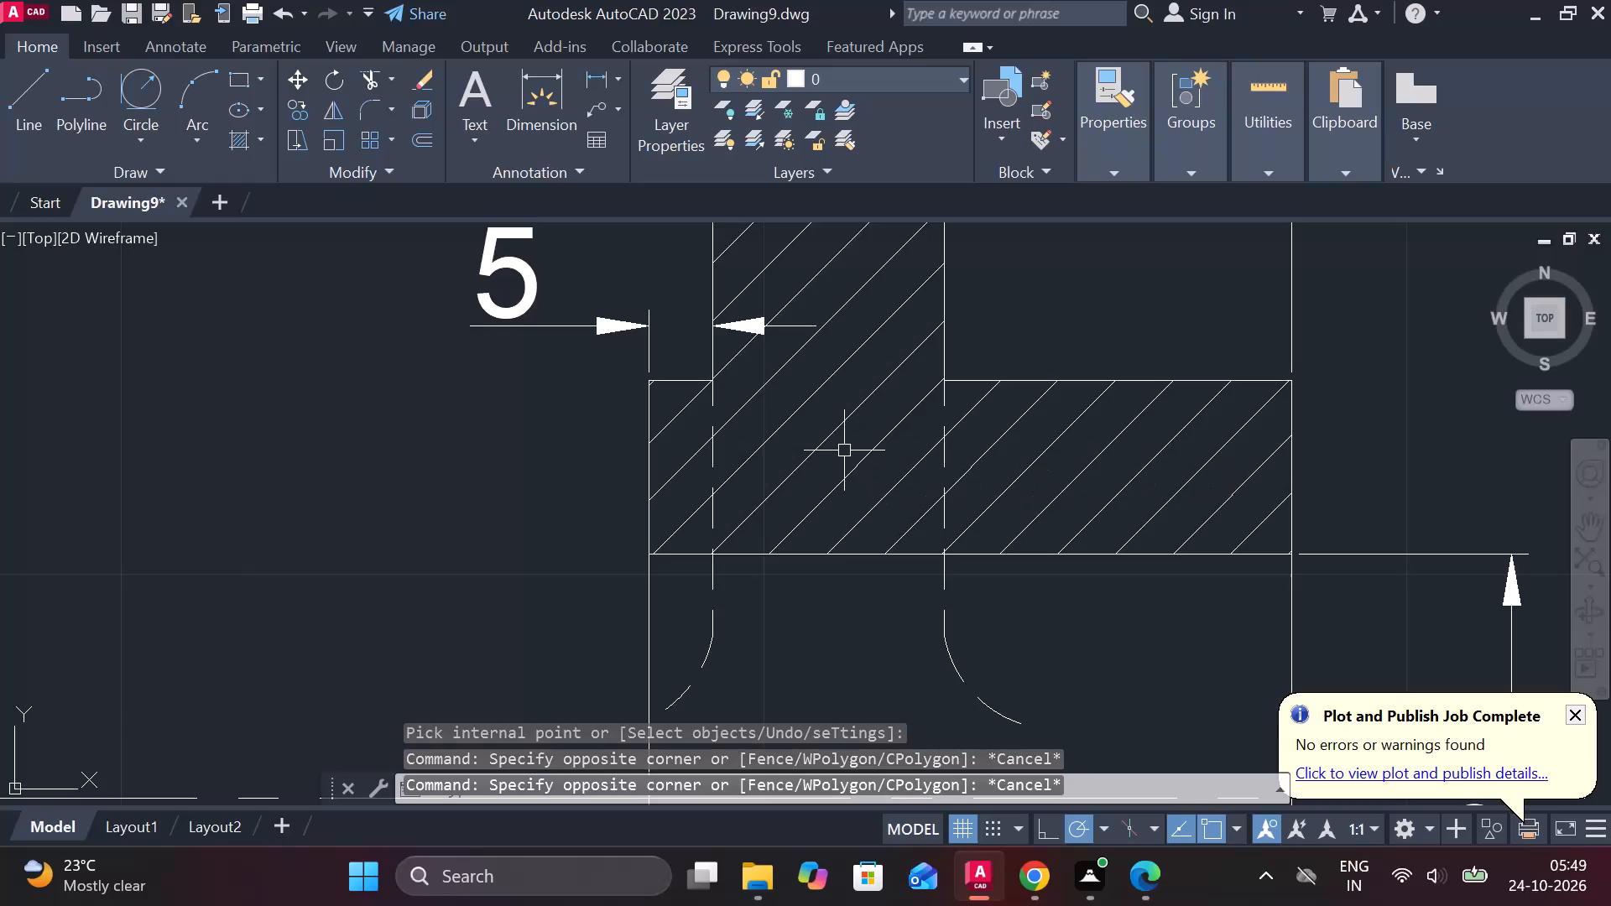
key(Escape)
click(869, 417)
key(Escape)
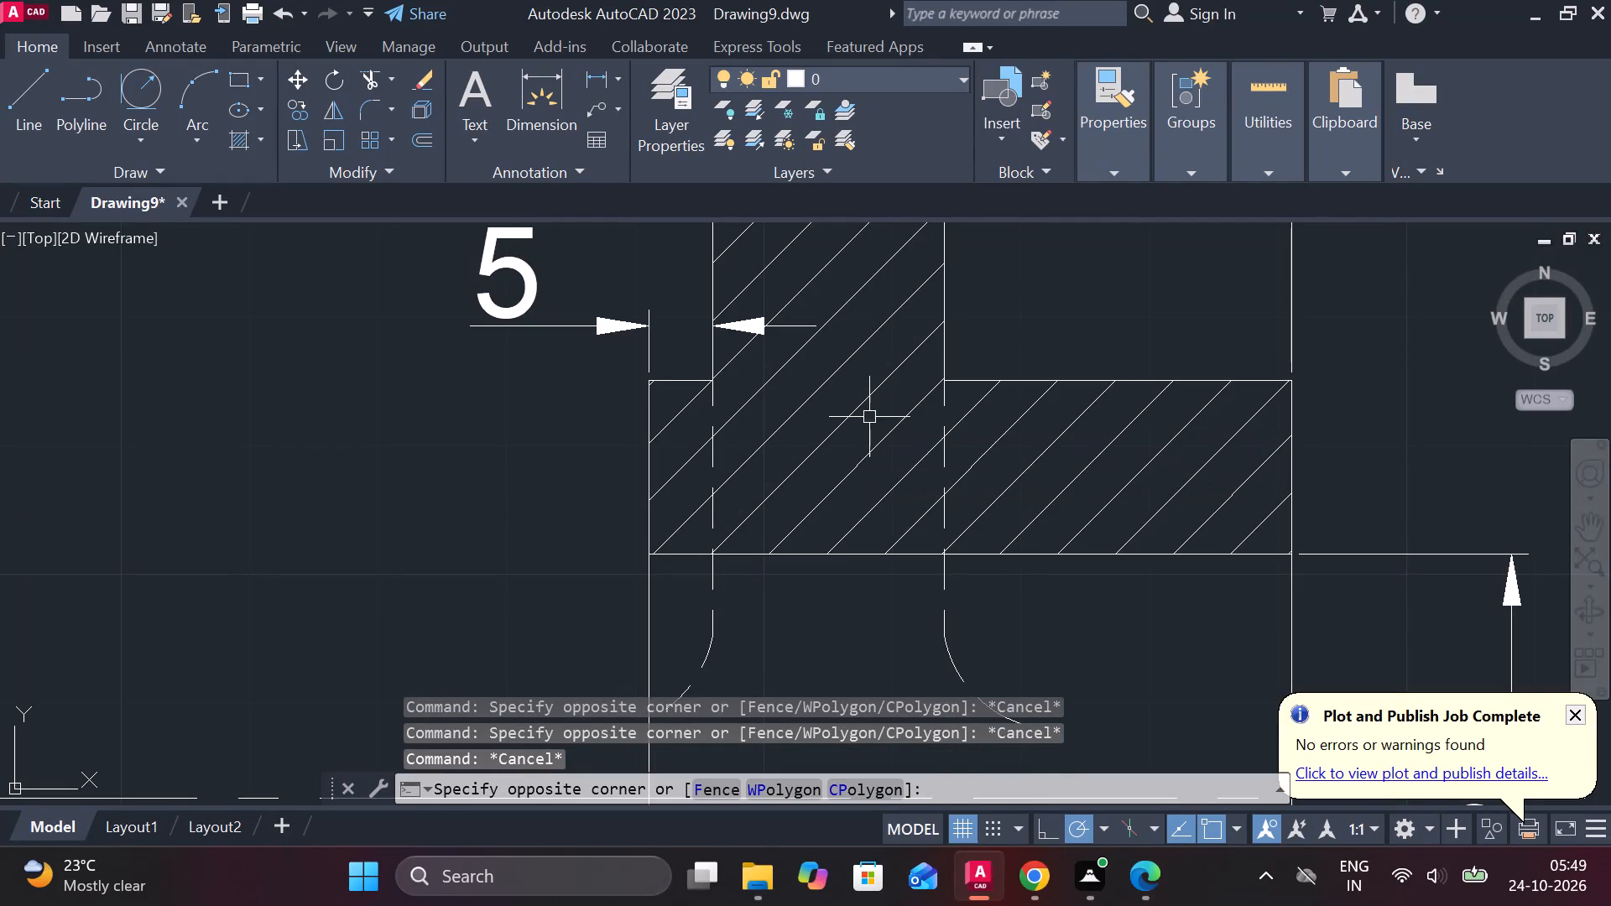
scroll(1001, 466, down, 3)
click(973, 337)
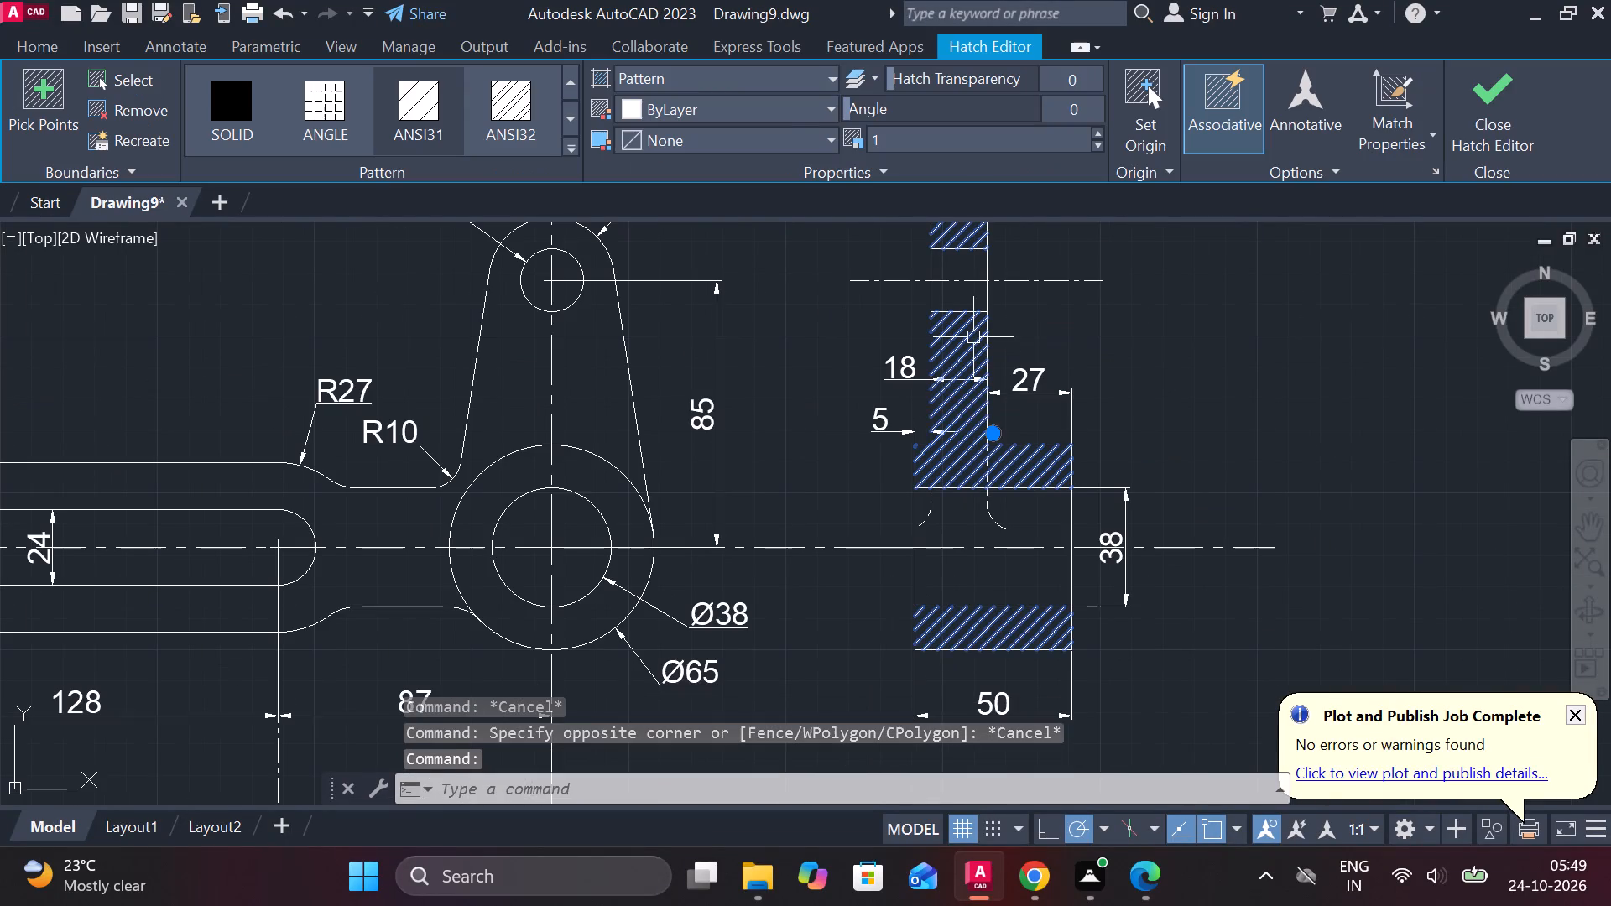
text(E)
key(space)
Fillet the side view's corner between the web edge and the hub's 27-long upper edge with radius 3.
scroll(956, 425, up, 3)
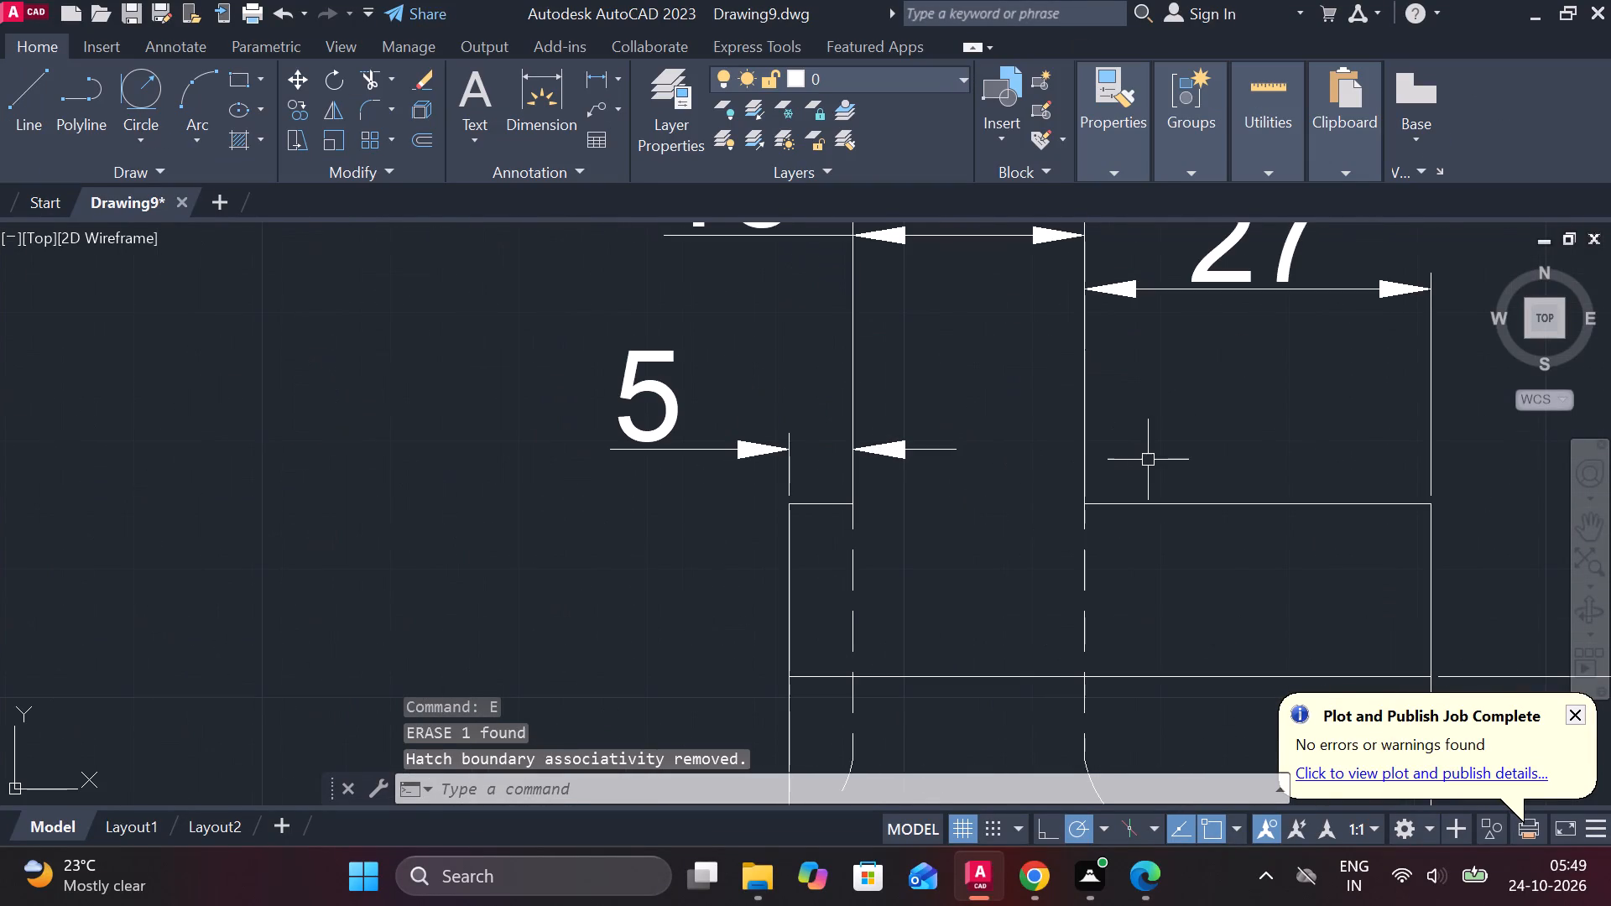
text(F R)
key(space)
key(space)
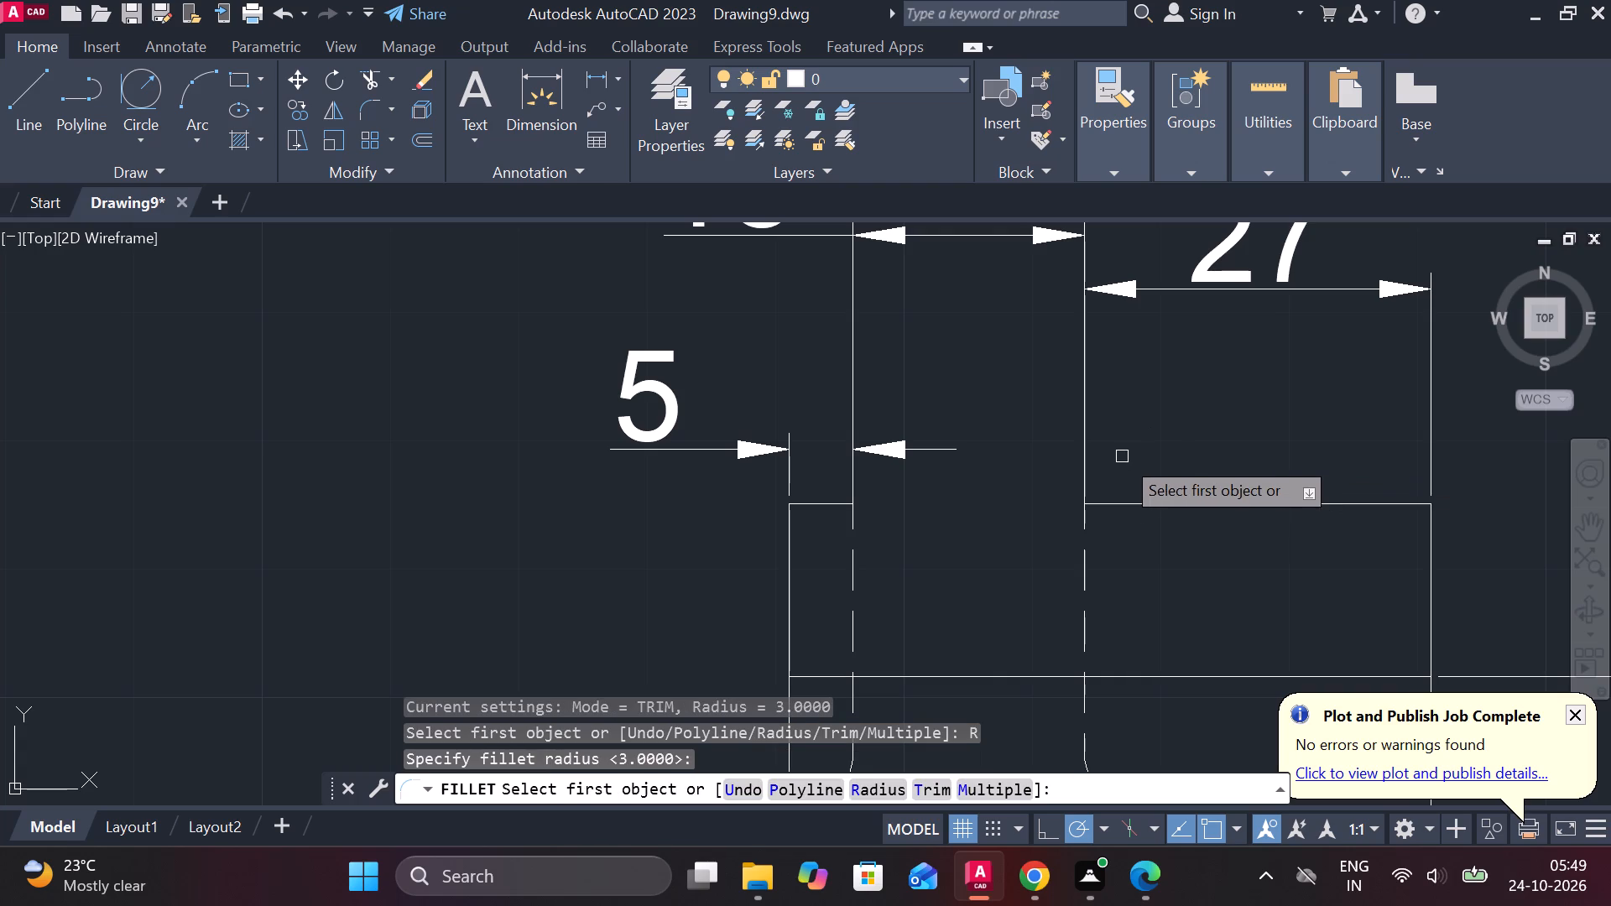
click(1091, 443)
click(1086, 439)
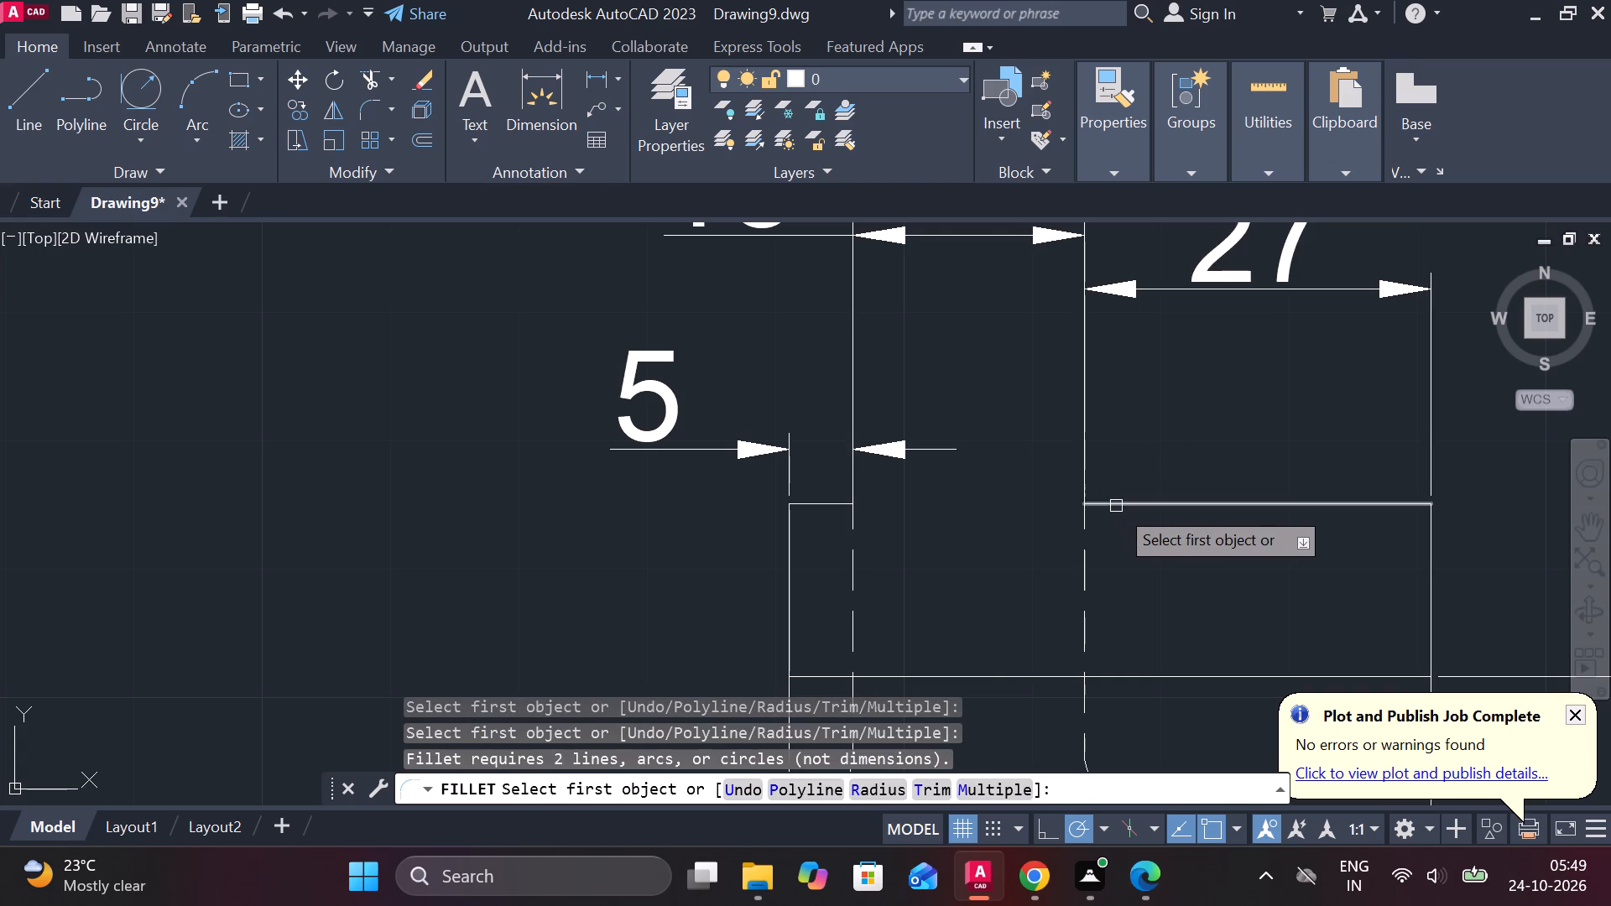
click(1116, 506)
click(1078, 463)
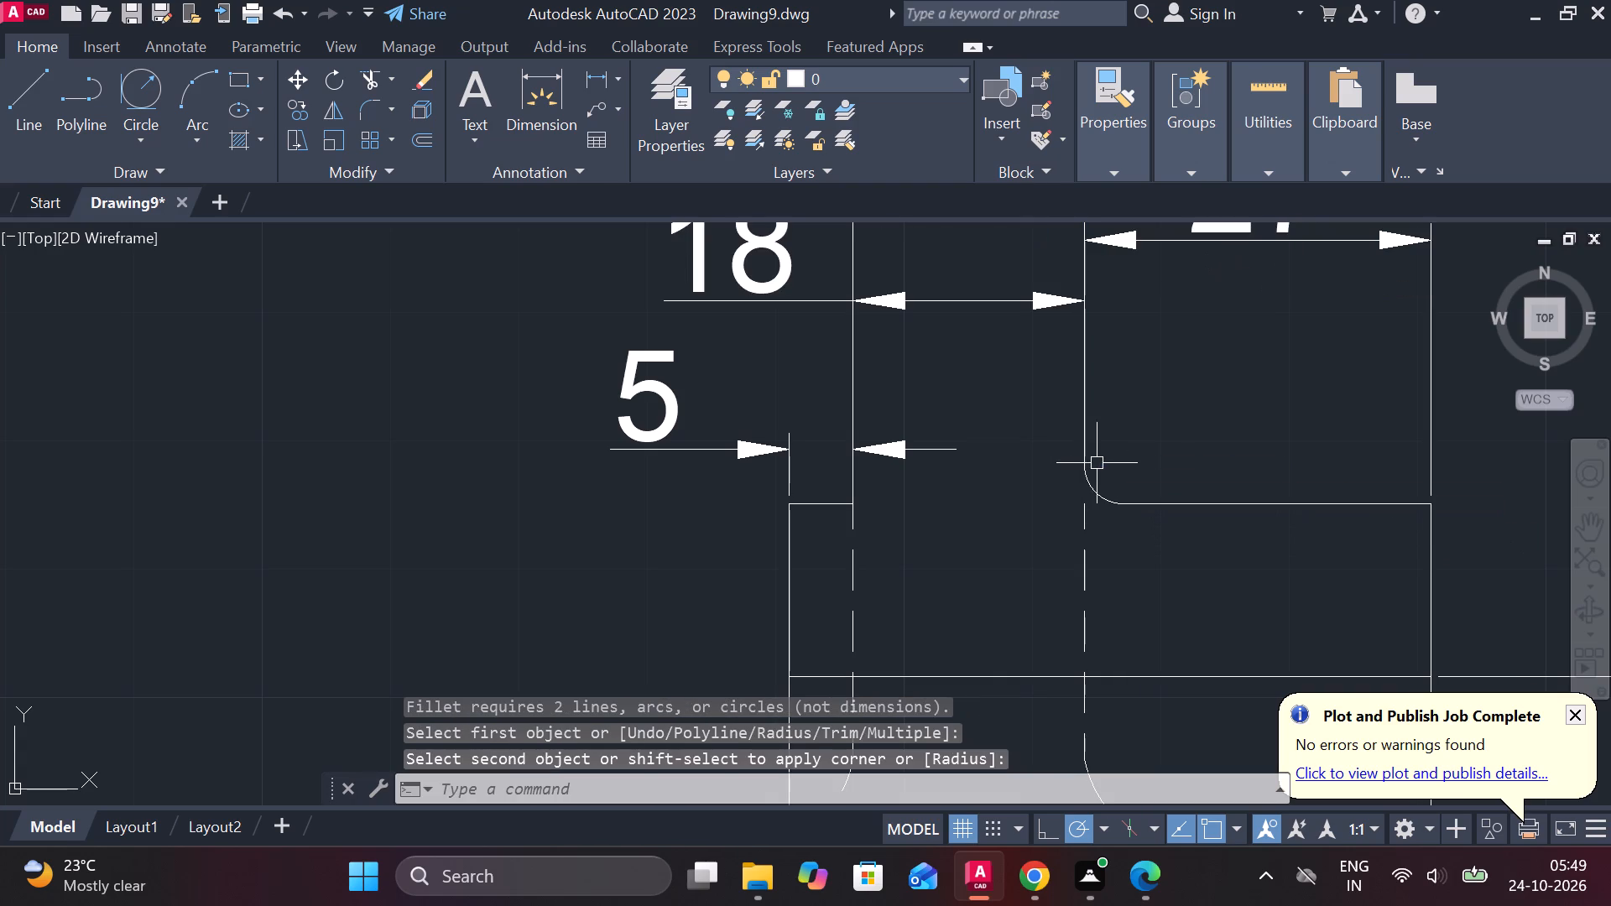
Fillet the side view's corner between the web's other edge and the hub's 5-long upper edge with radius 3.
scroll(1134, 523, down, 2)
scroll(1059, 570, up, 2)
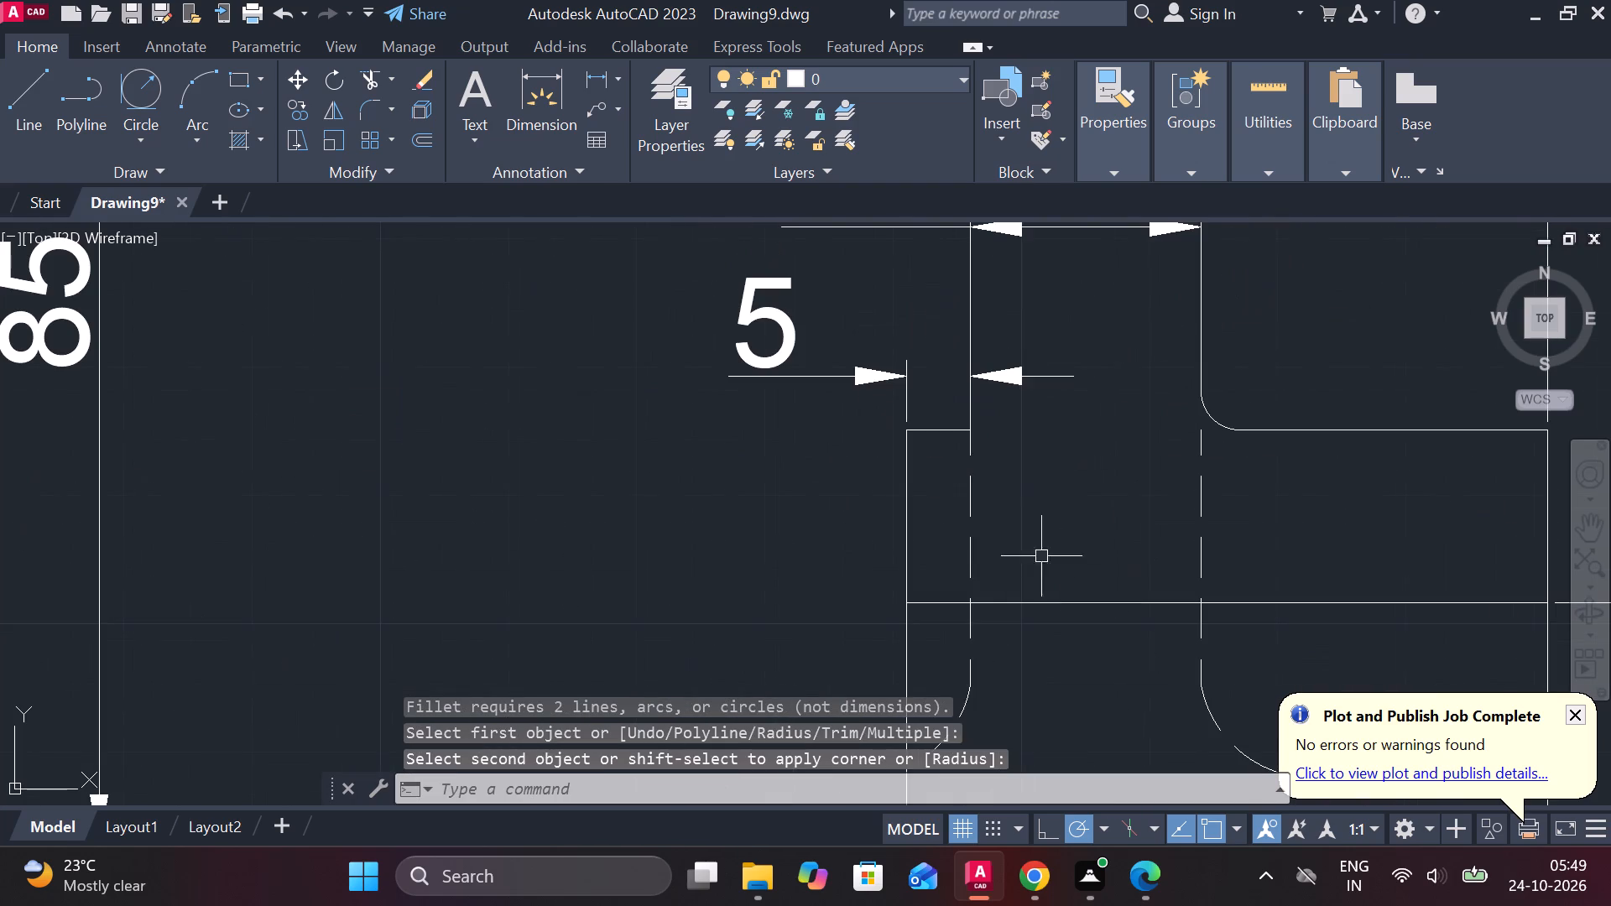
key(space)
click(950, 430)
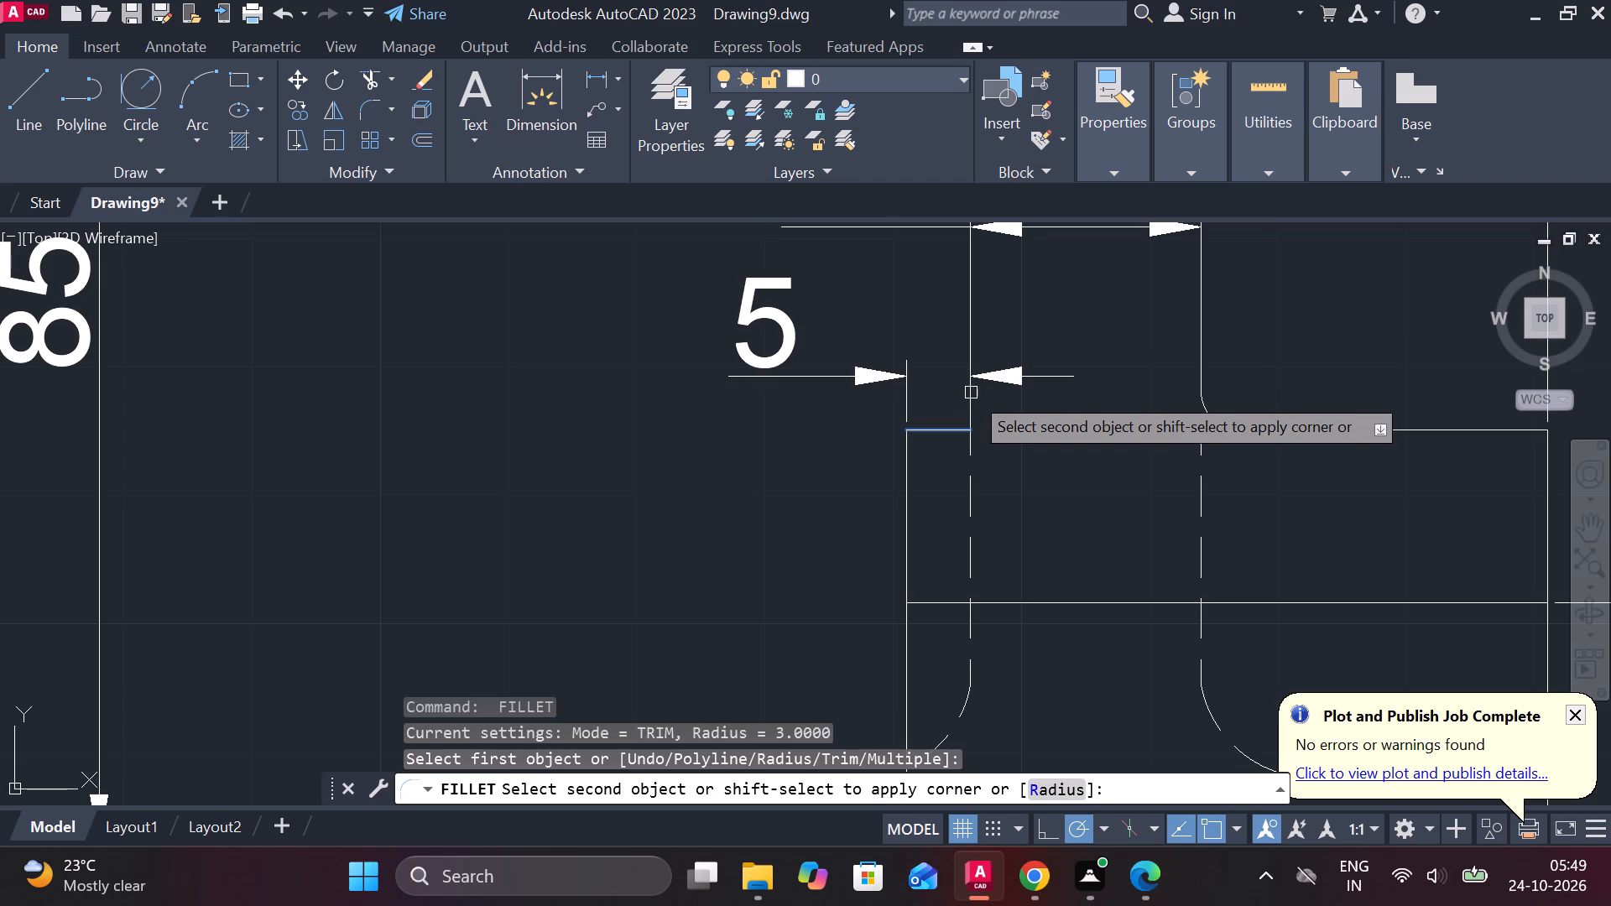
click(972, 392)
click(970, 395)
scroll(958, 409, up, 2)
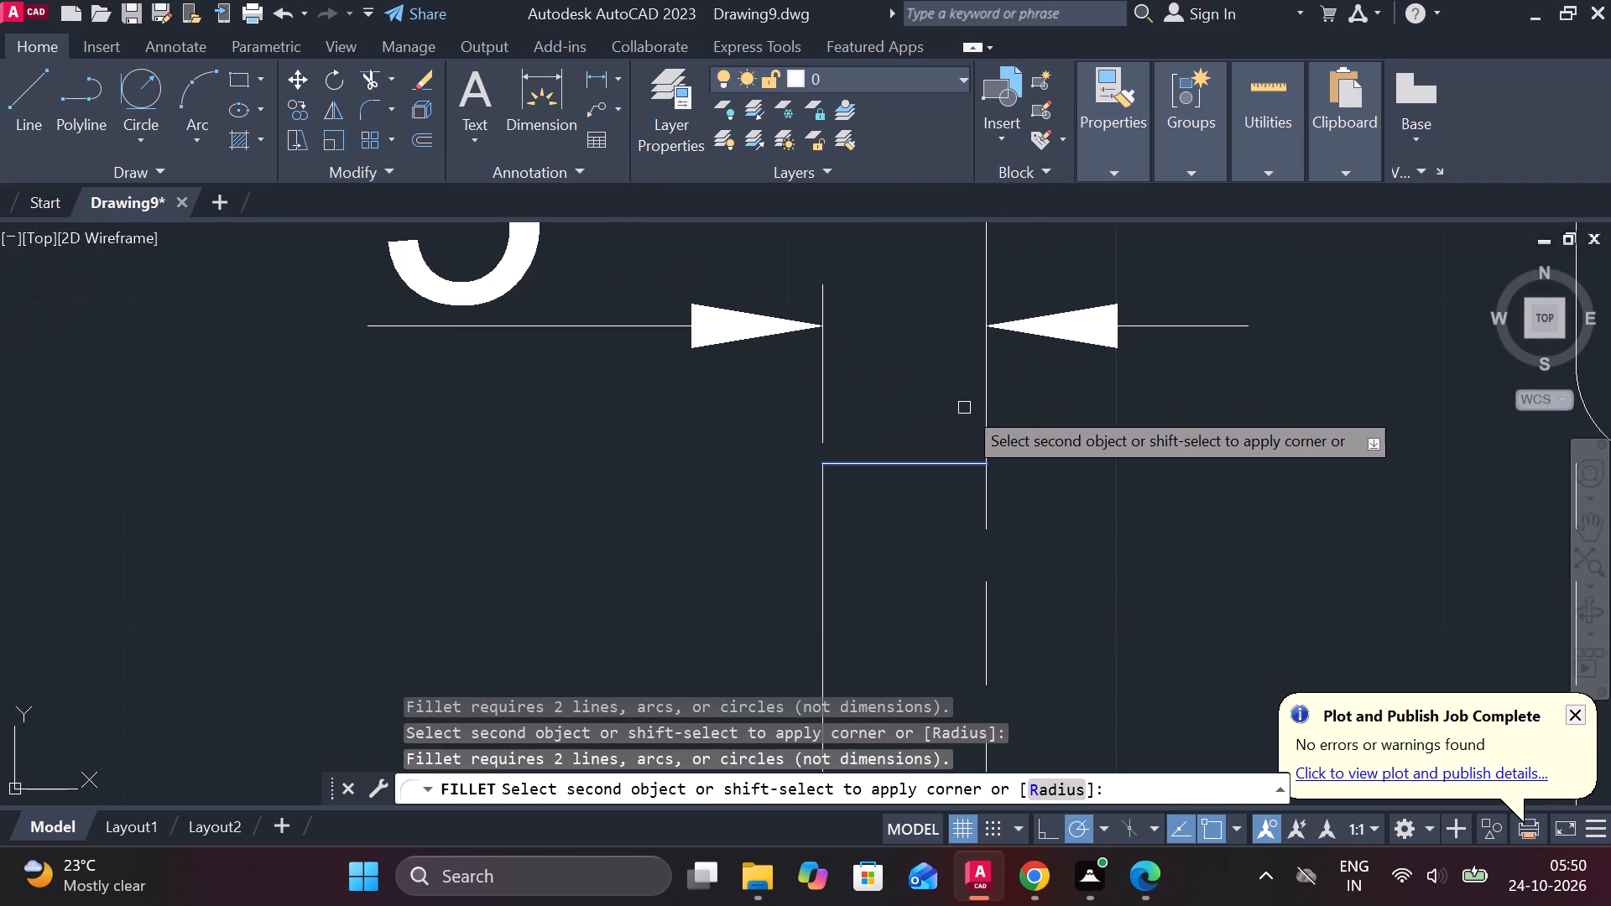
click(989, 250)
Fillet both corners where the side view's hub end faces meet the lower bore line with radius 3.
scroll(1081, 476, down, 3)
middle_click(1055, 507)
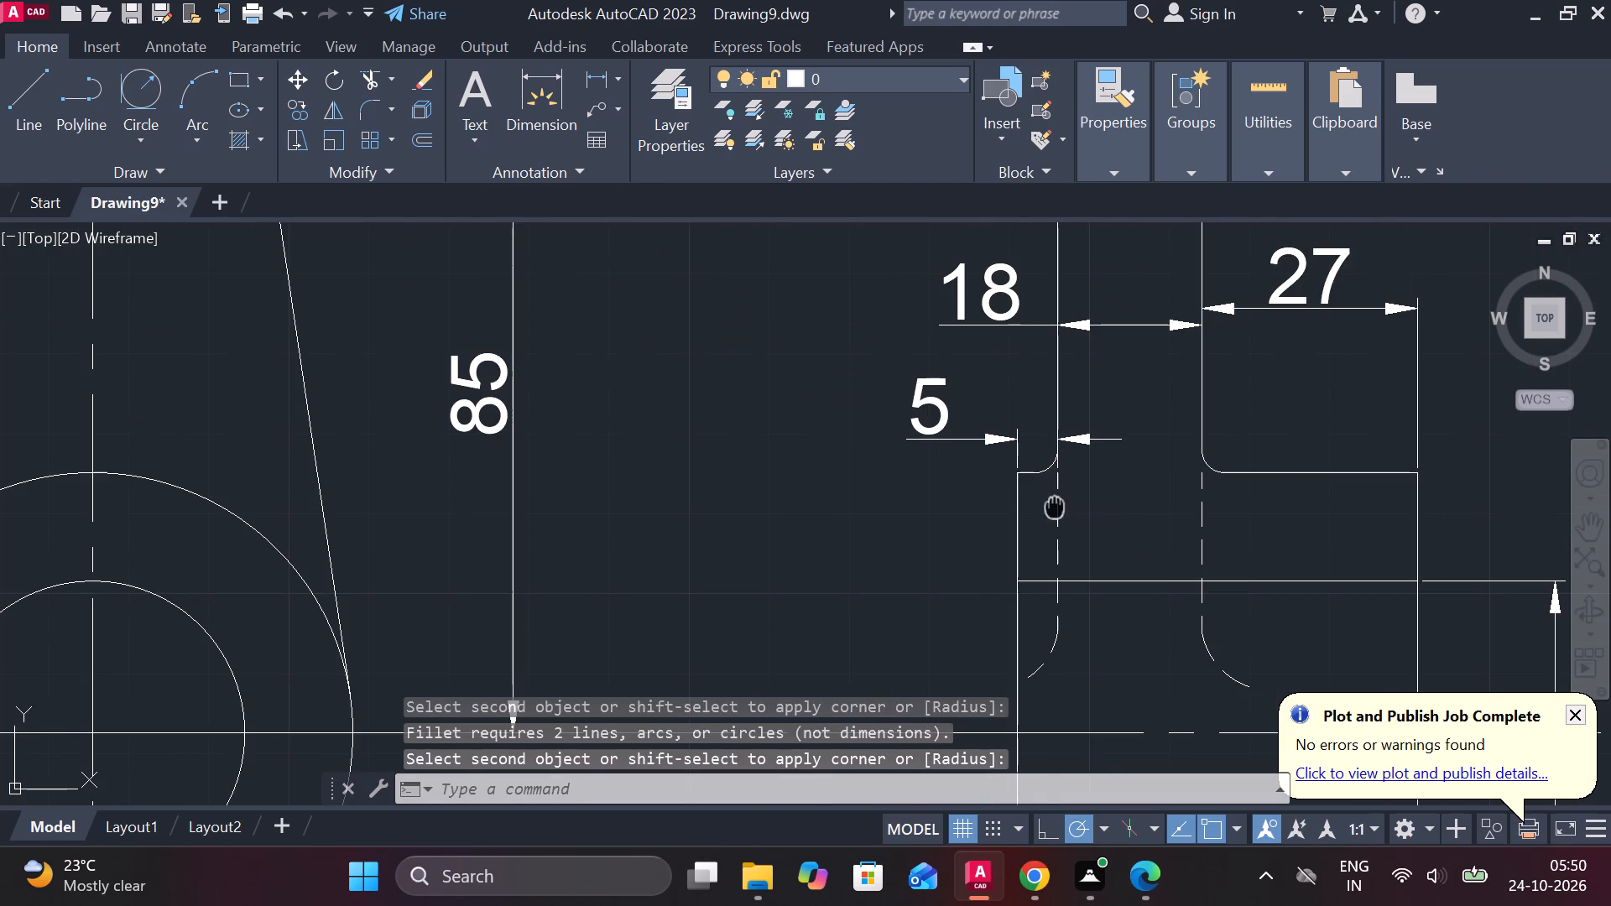
scroll(1094, 545, down, 1)
middle_drag(1118, 589, 777, 454)
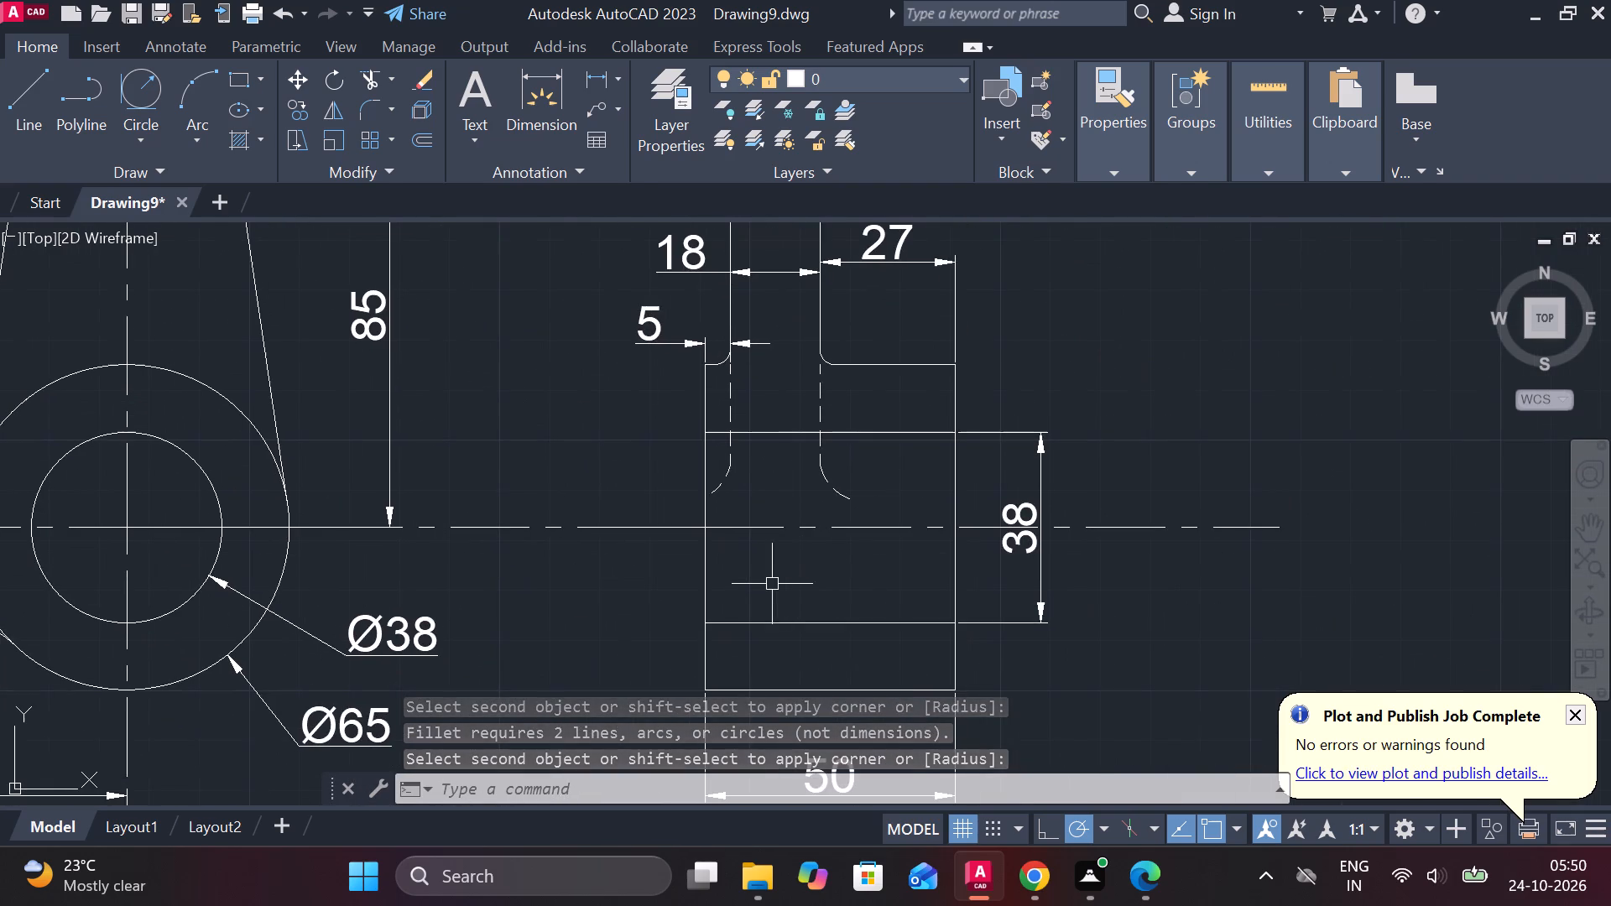
key(space)
click(701, 565)
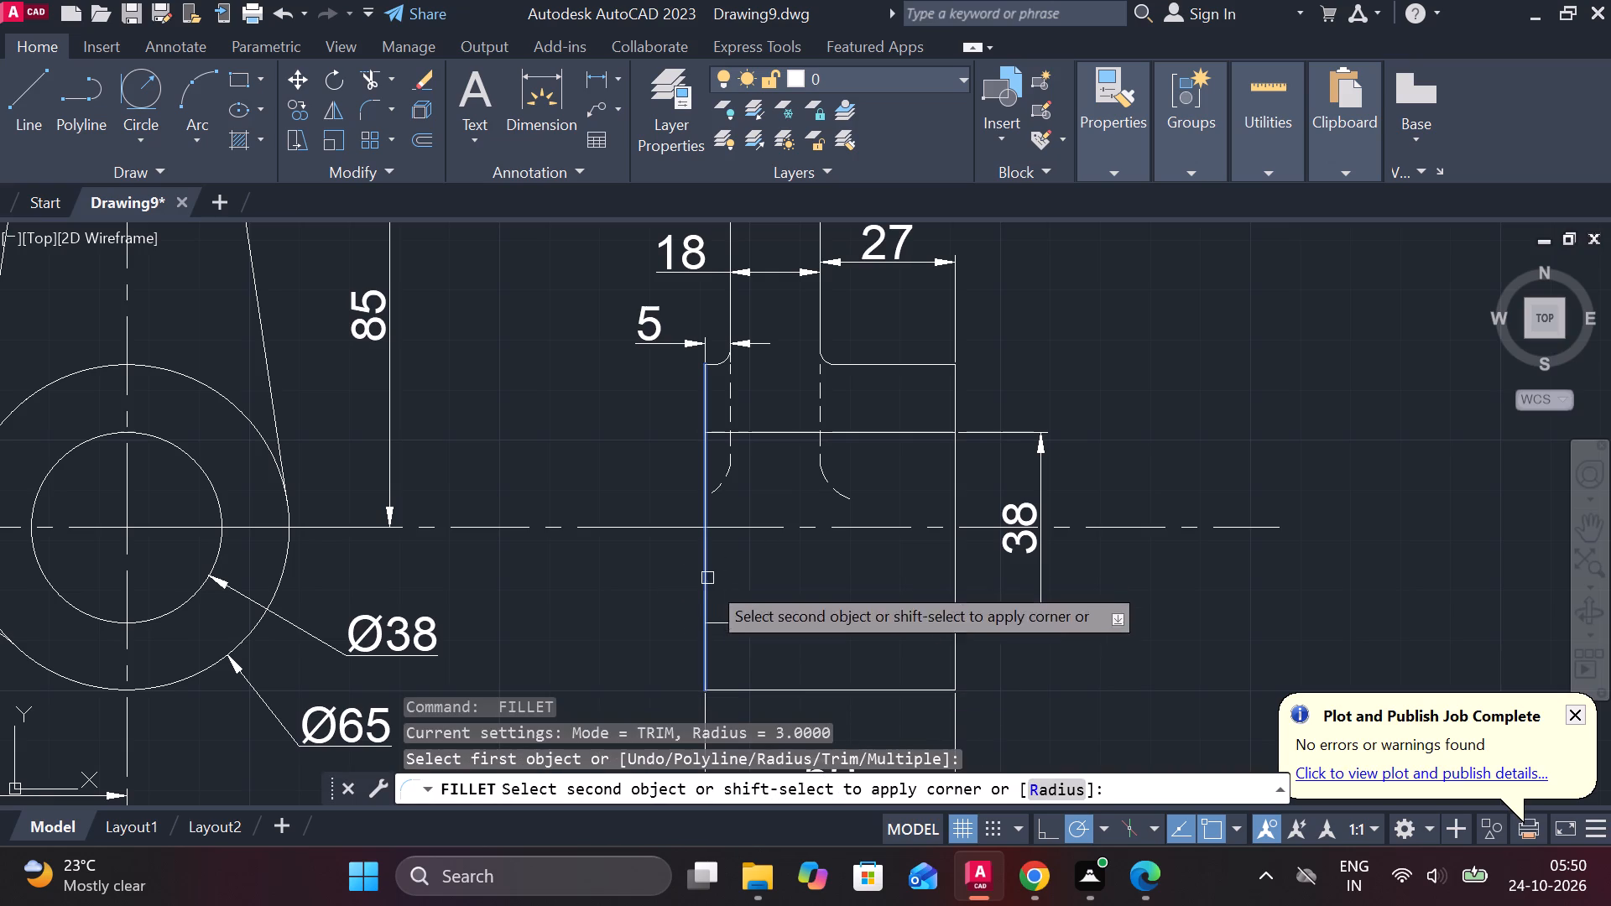
click(729, 619)
key(space)
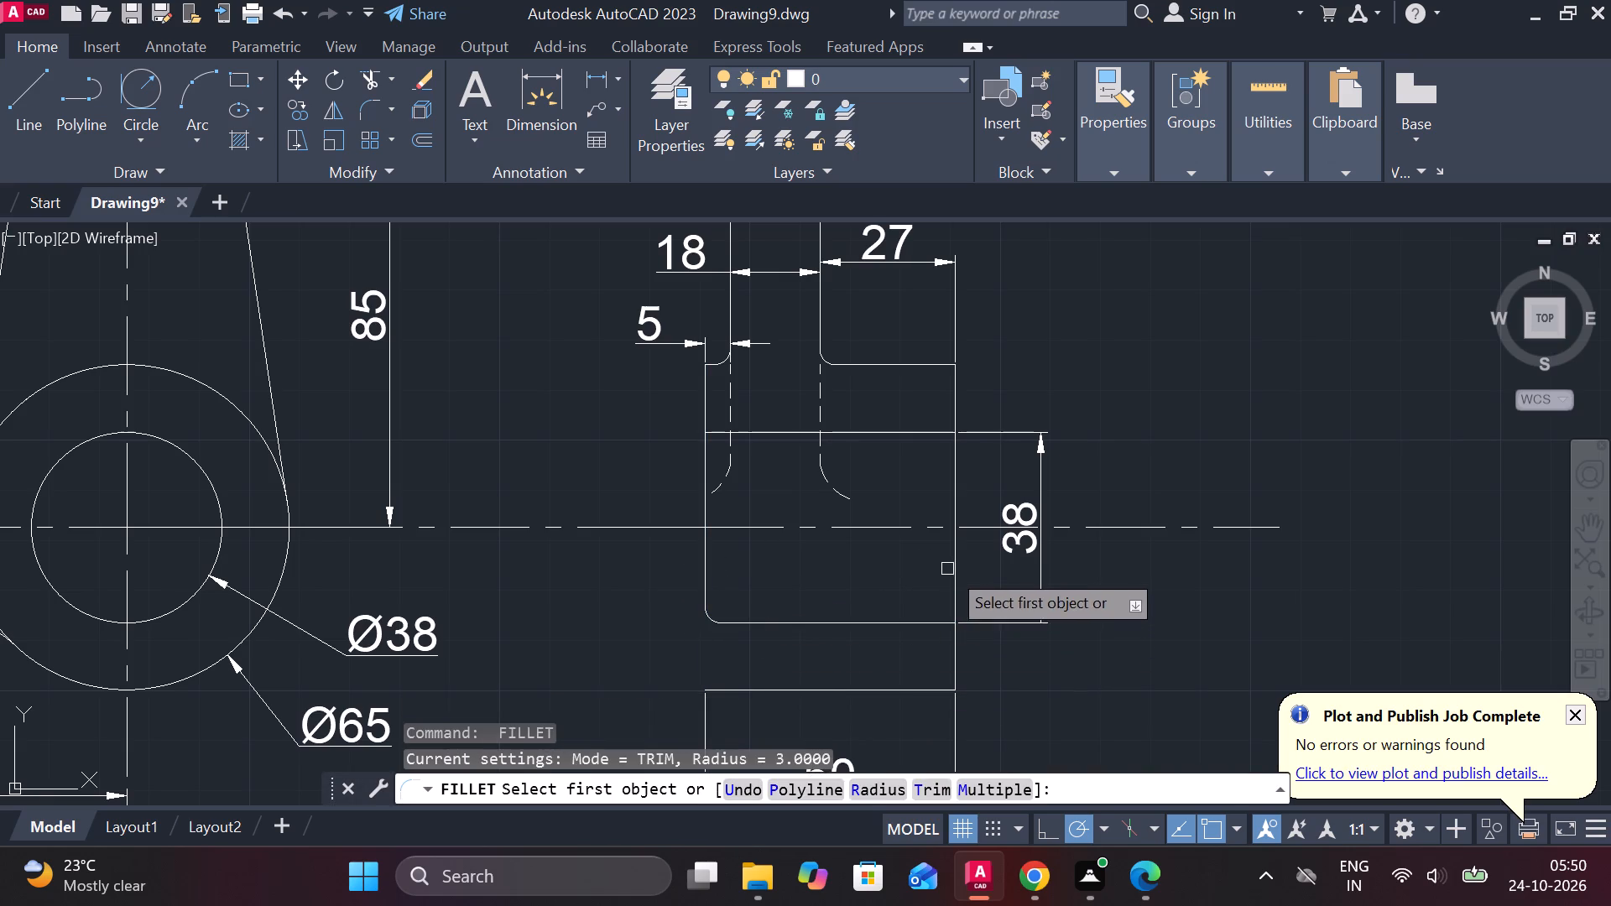
click(957, 564)
click(920, 626)
Erase the hub's bottom edge line and the 50 width dimension in the side view.
scroll(1046, 647, down, 1)
middle_drag(1046, 652, 1013, 562)
key(Escape)
scroll(842, 622, up, 1)
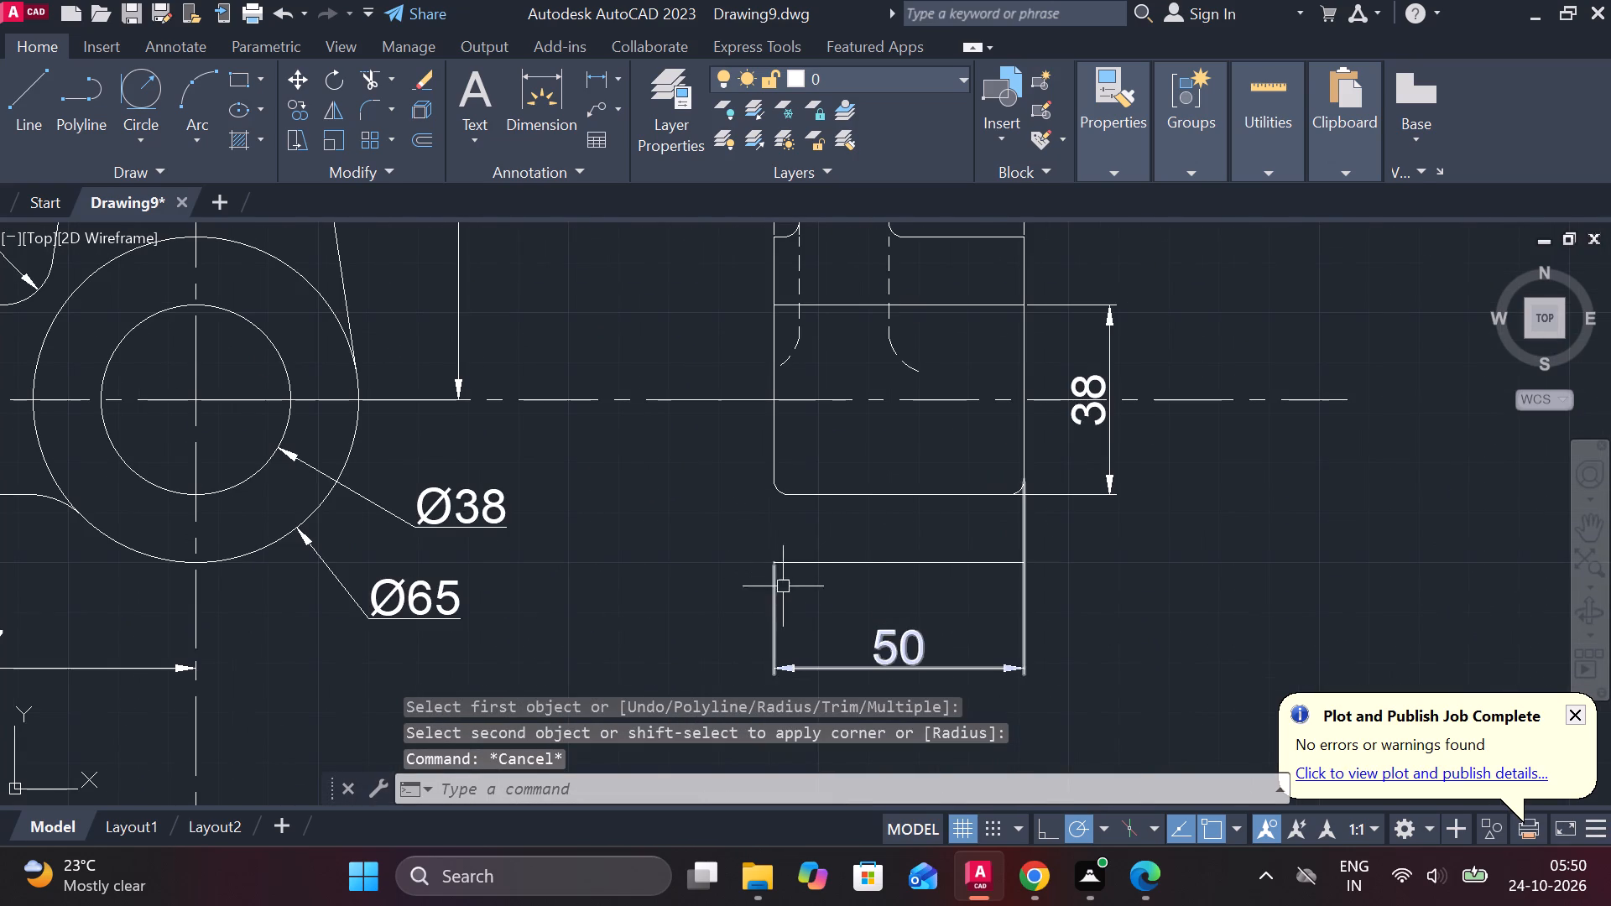
click(946, 566)
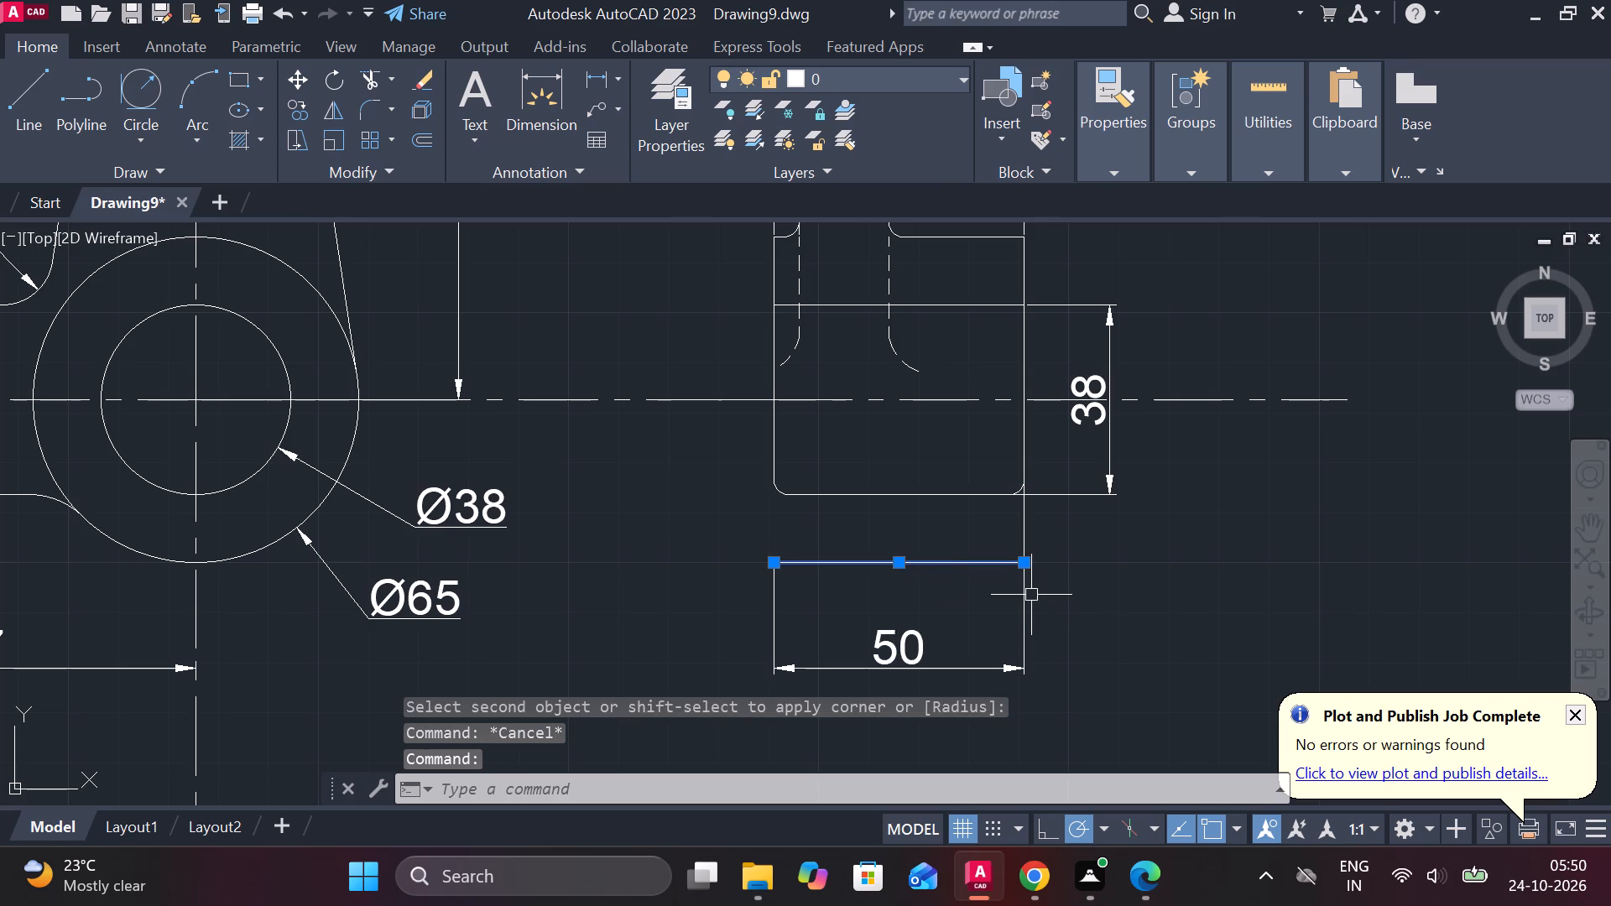
click(1030, 598)
text(E)
key(space)
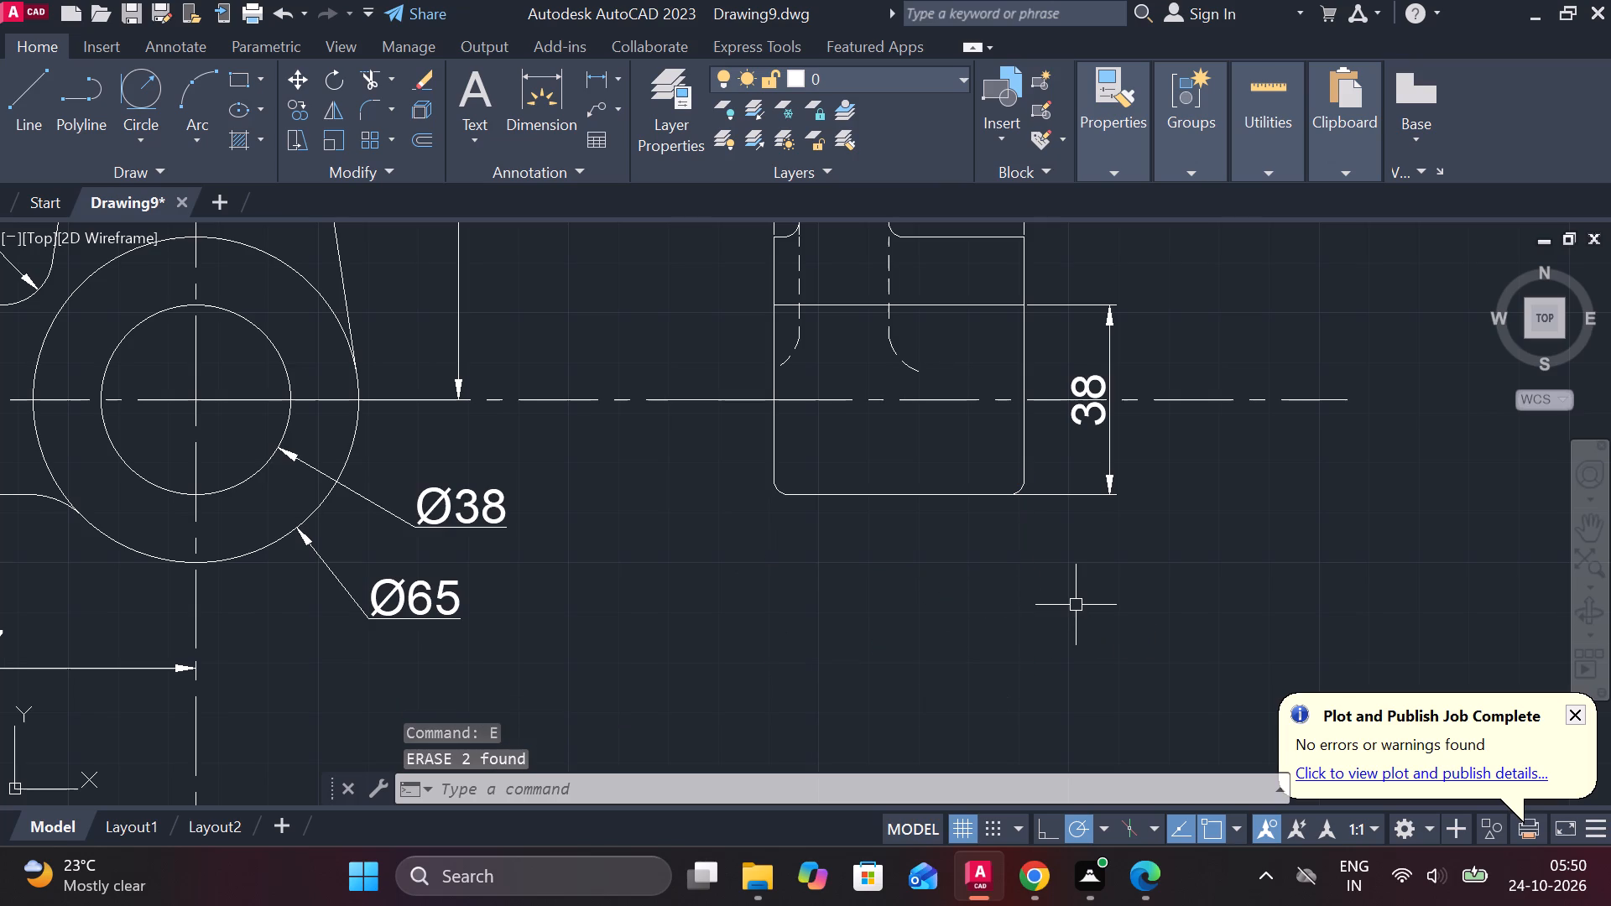
Add a horizontal linear dimension of 50 across the hub's width, below the side view.
click(602, 81)
click(767, 446)
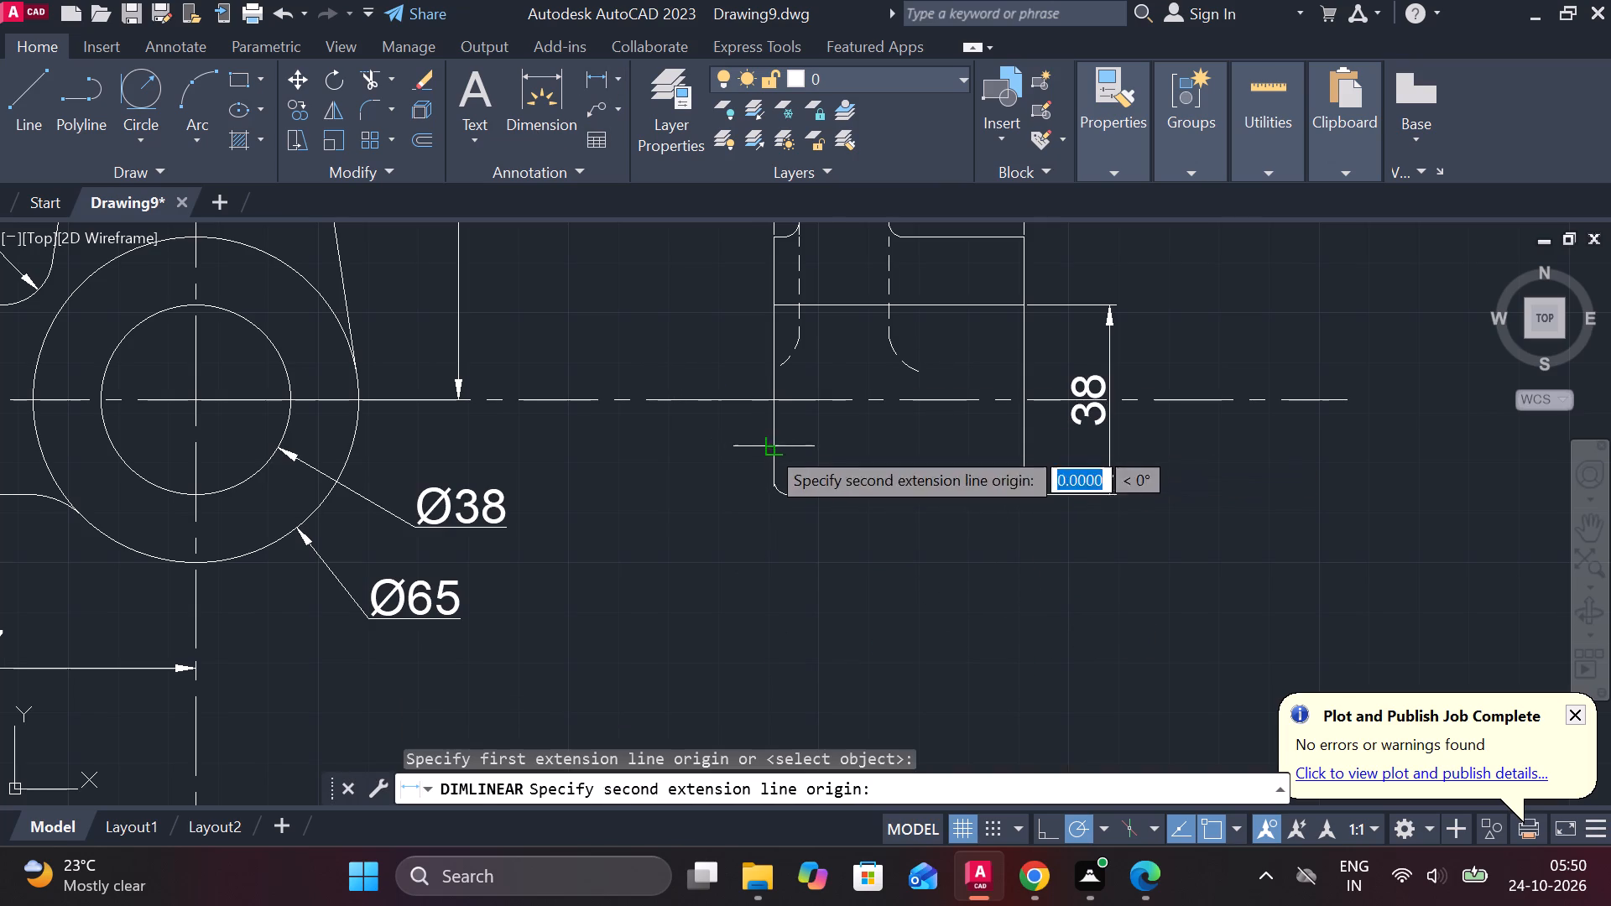
click(1031, 446)
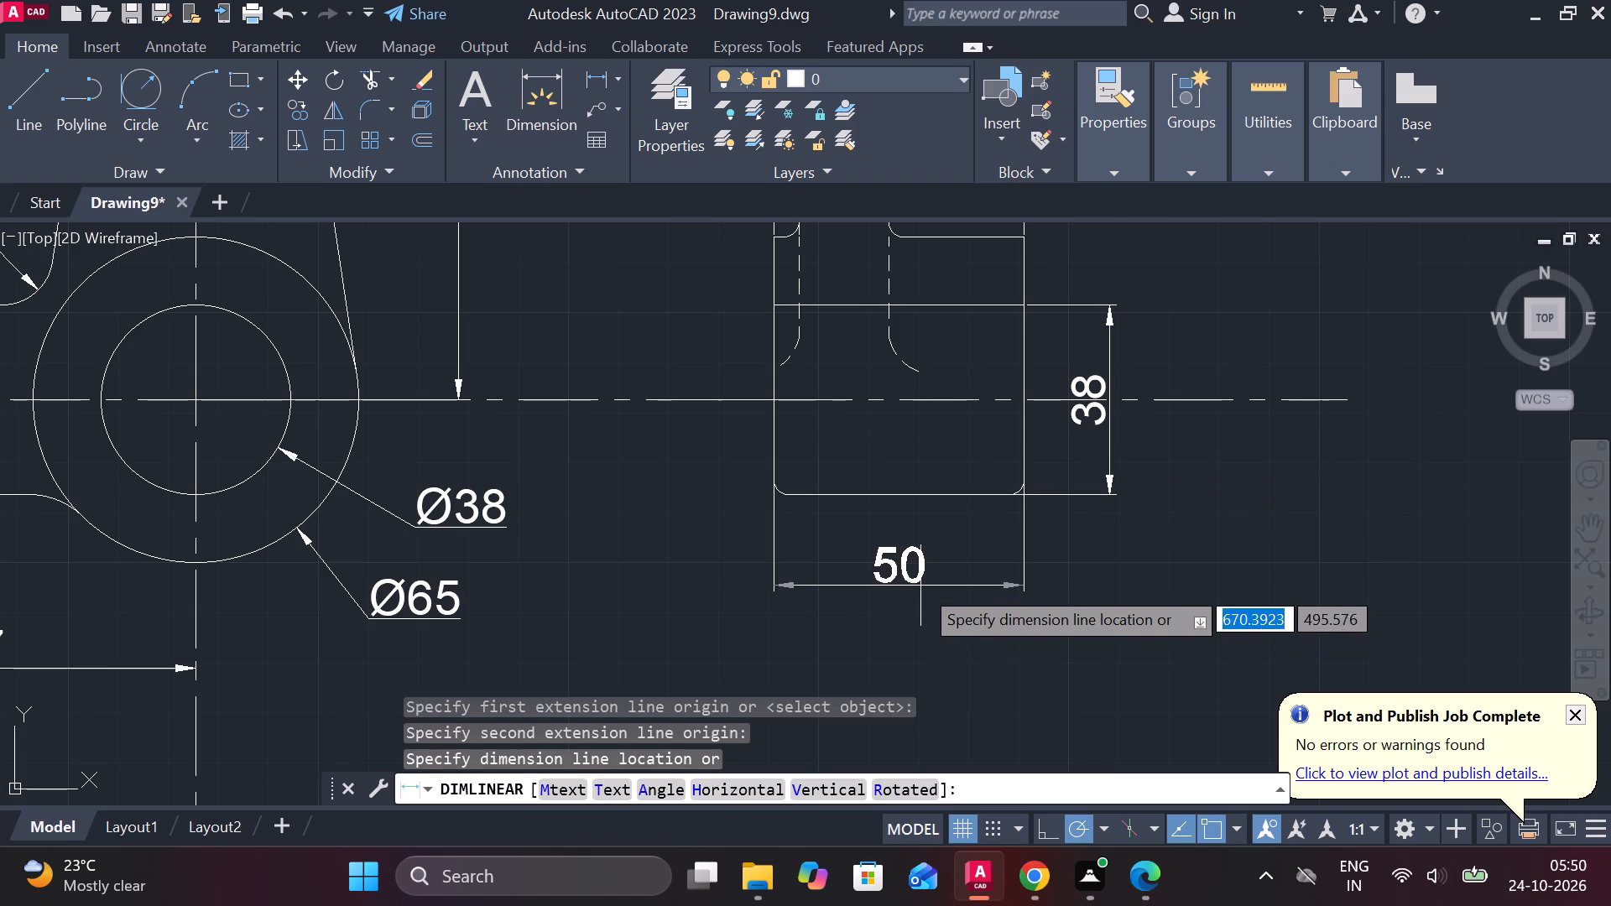
click(920, 572)
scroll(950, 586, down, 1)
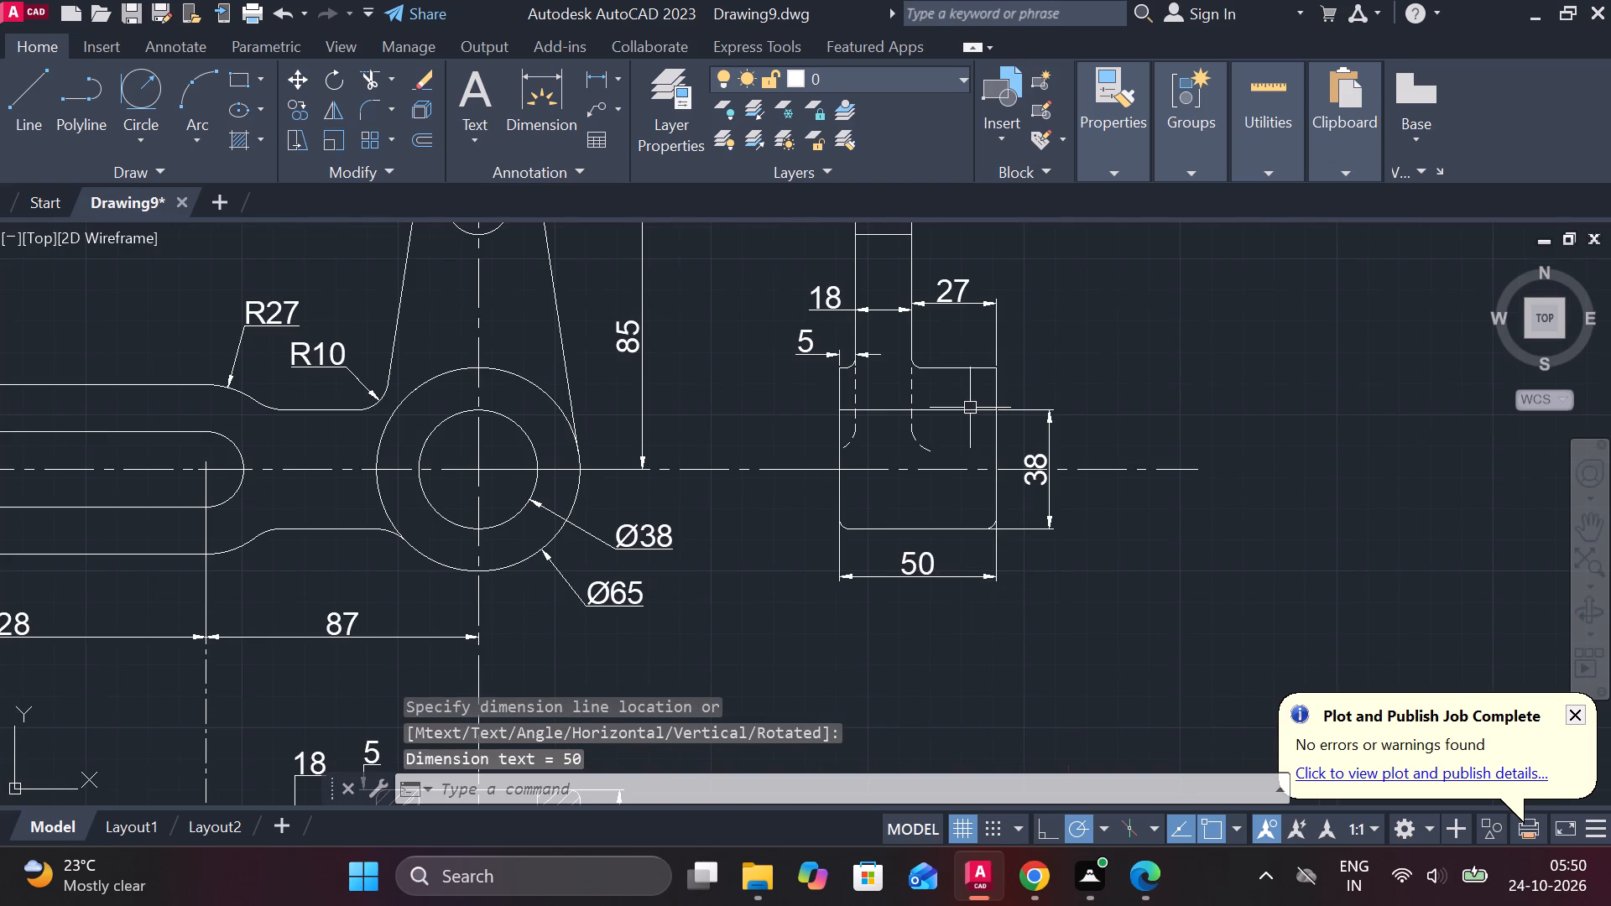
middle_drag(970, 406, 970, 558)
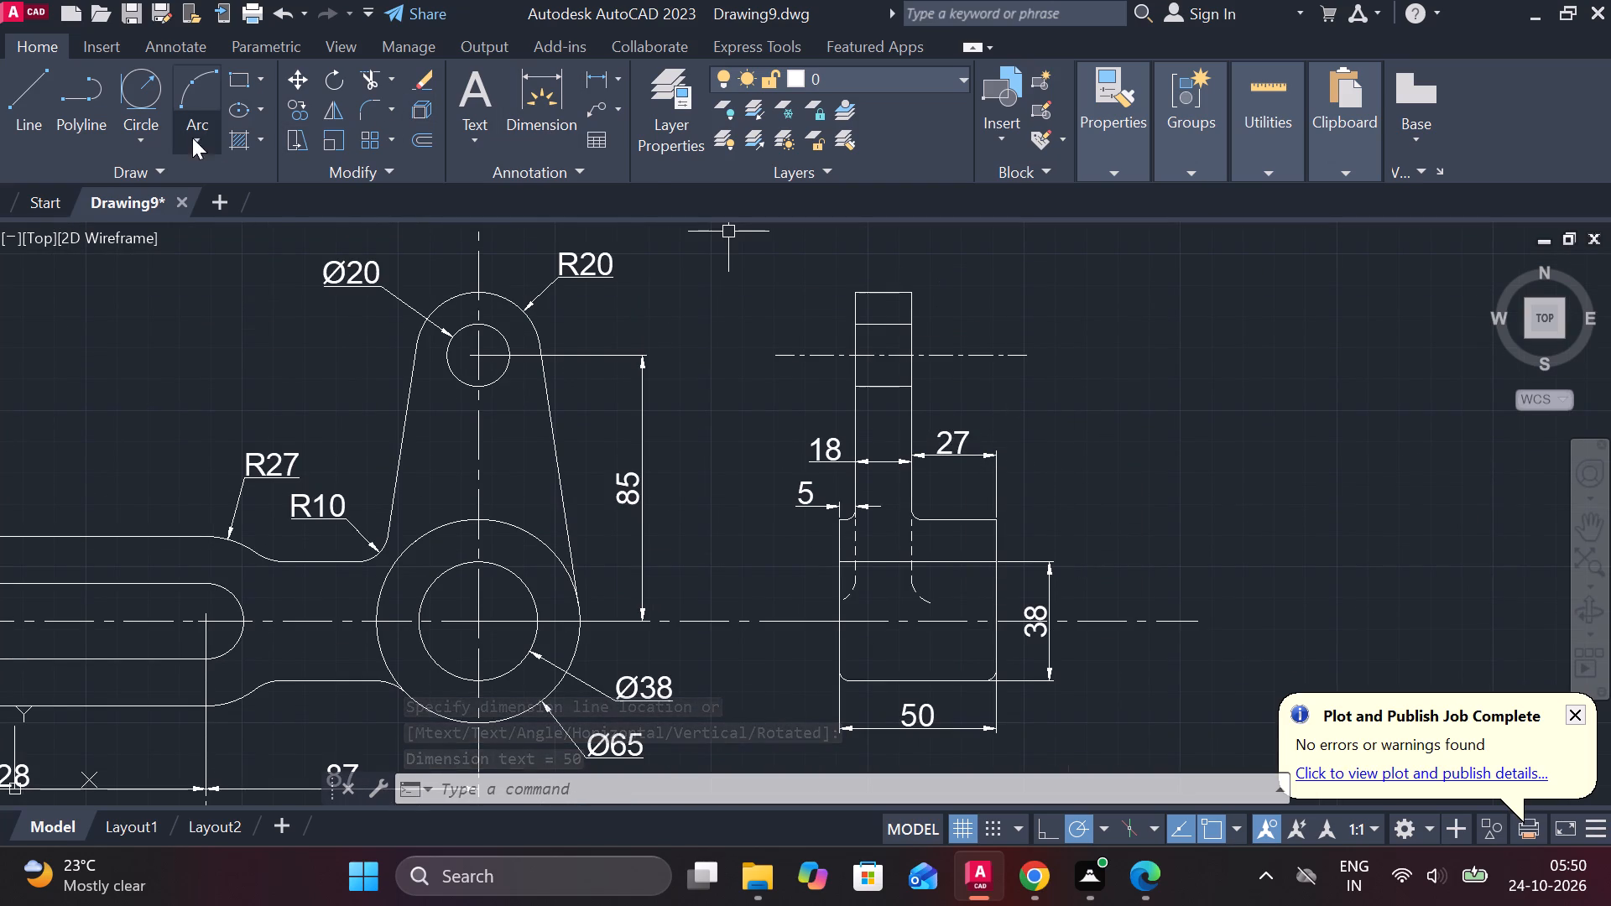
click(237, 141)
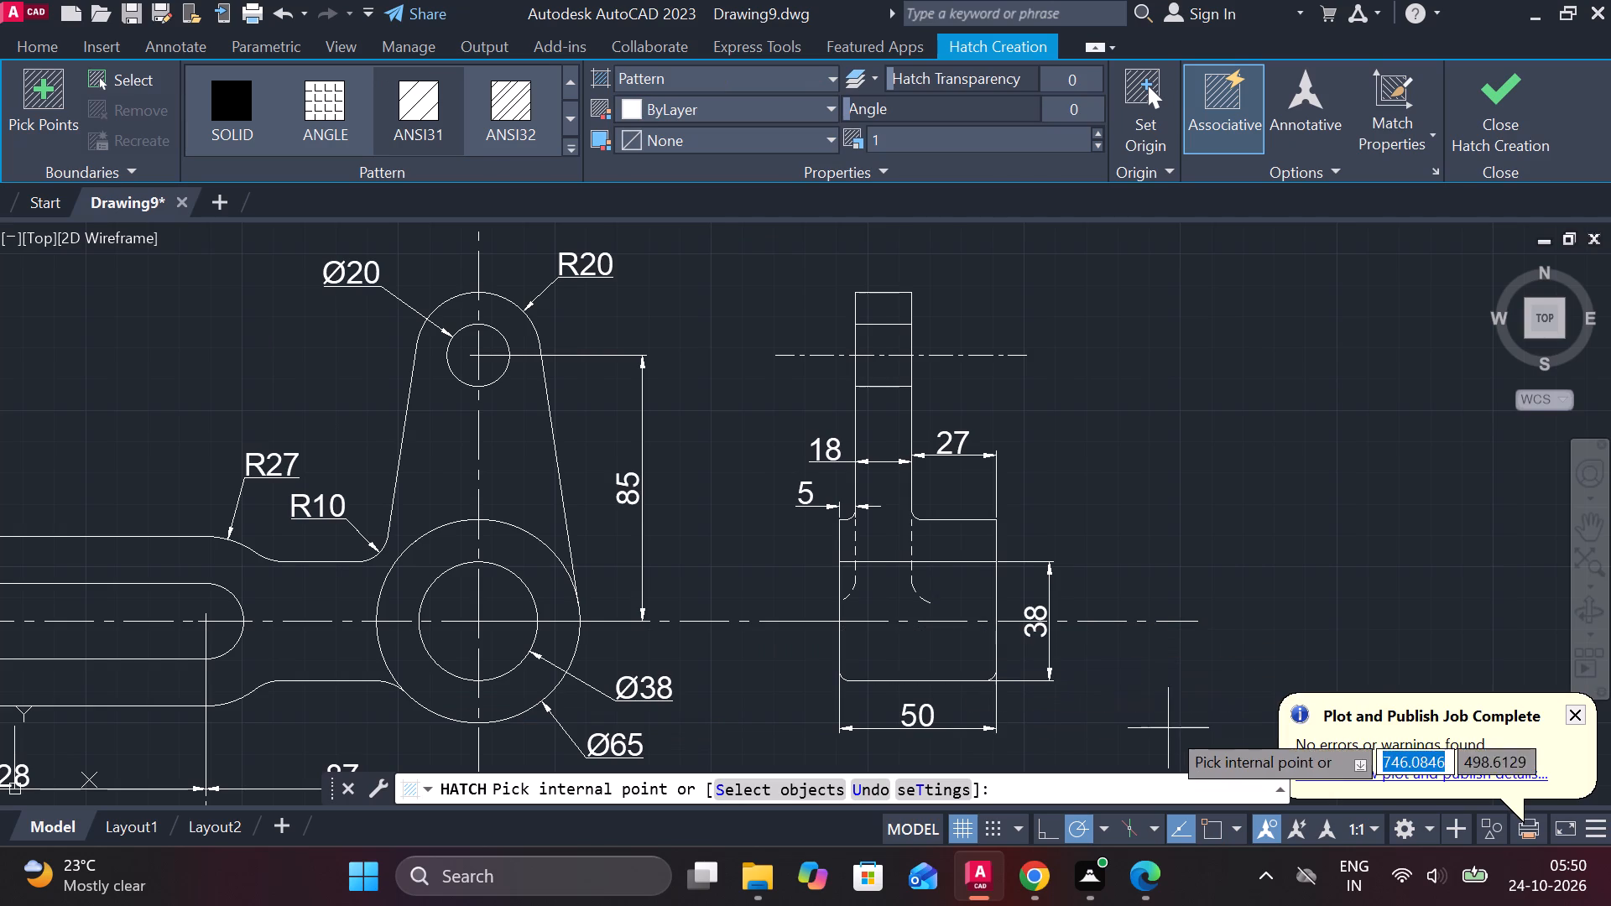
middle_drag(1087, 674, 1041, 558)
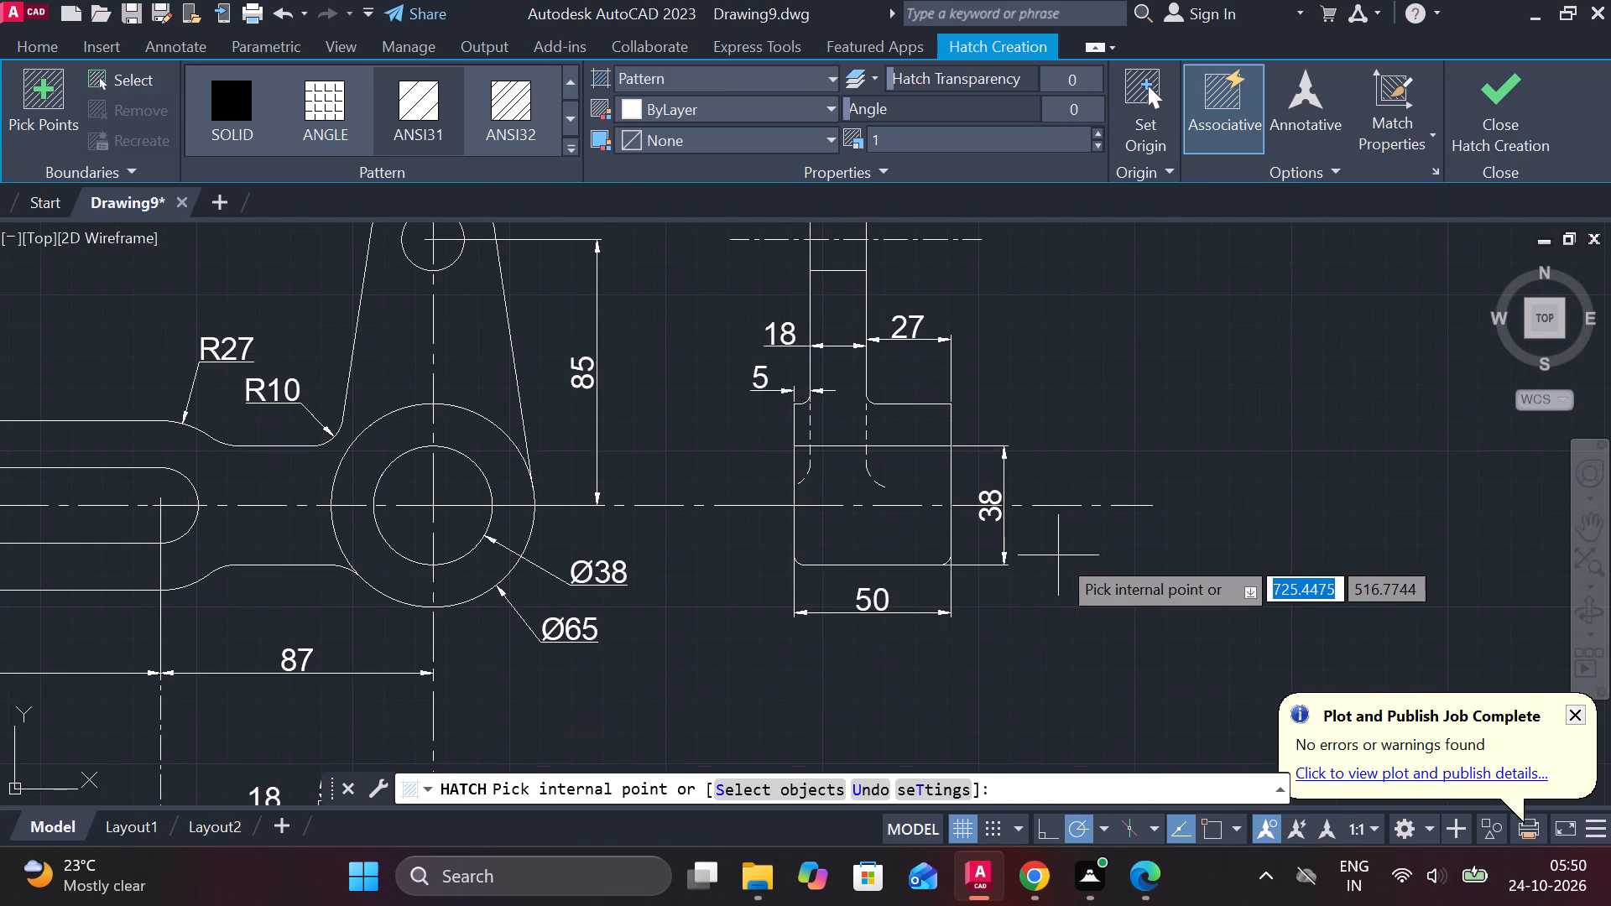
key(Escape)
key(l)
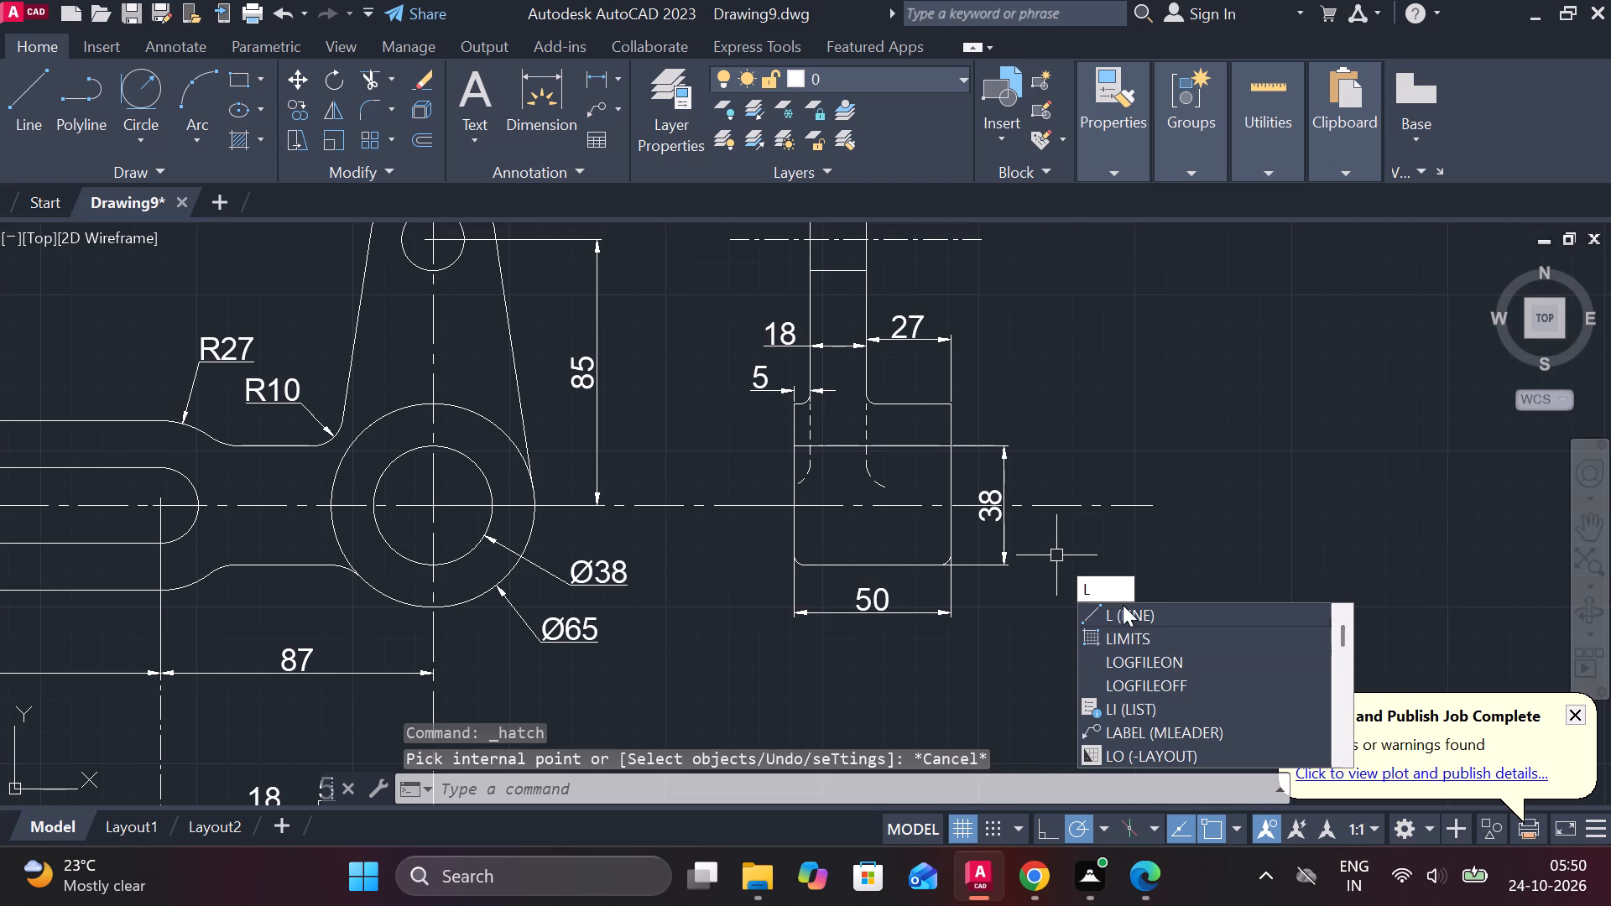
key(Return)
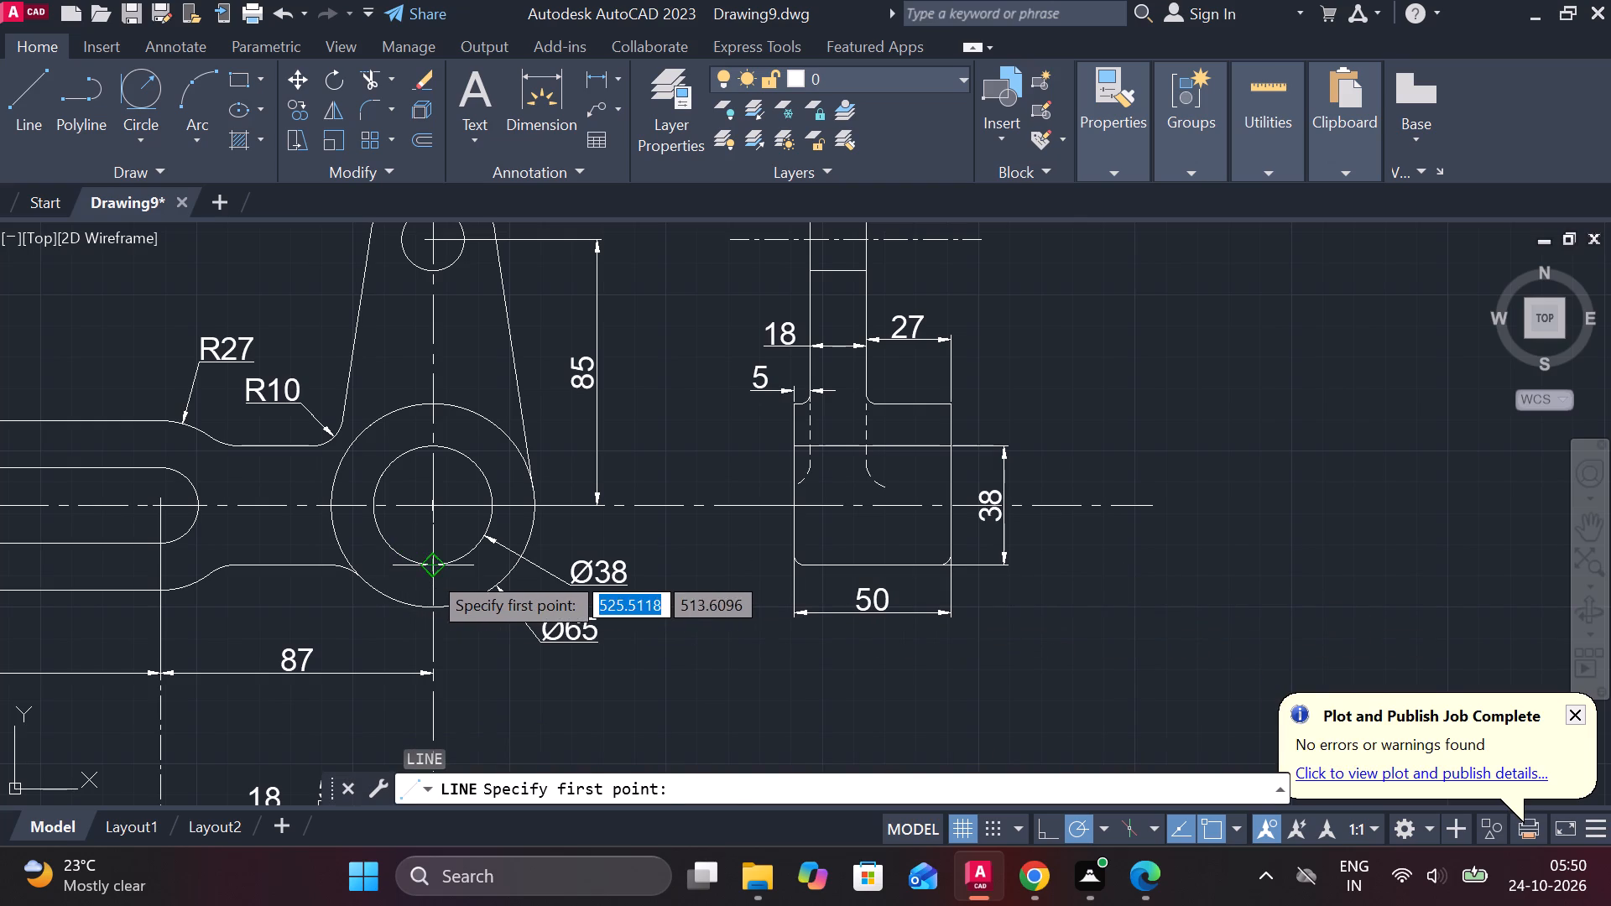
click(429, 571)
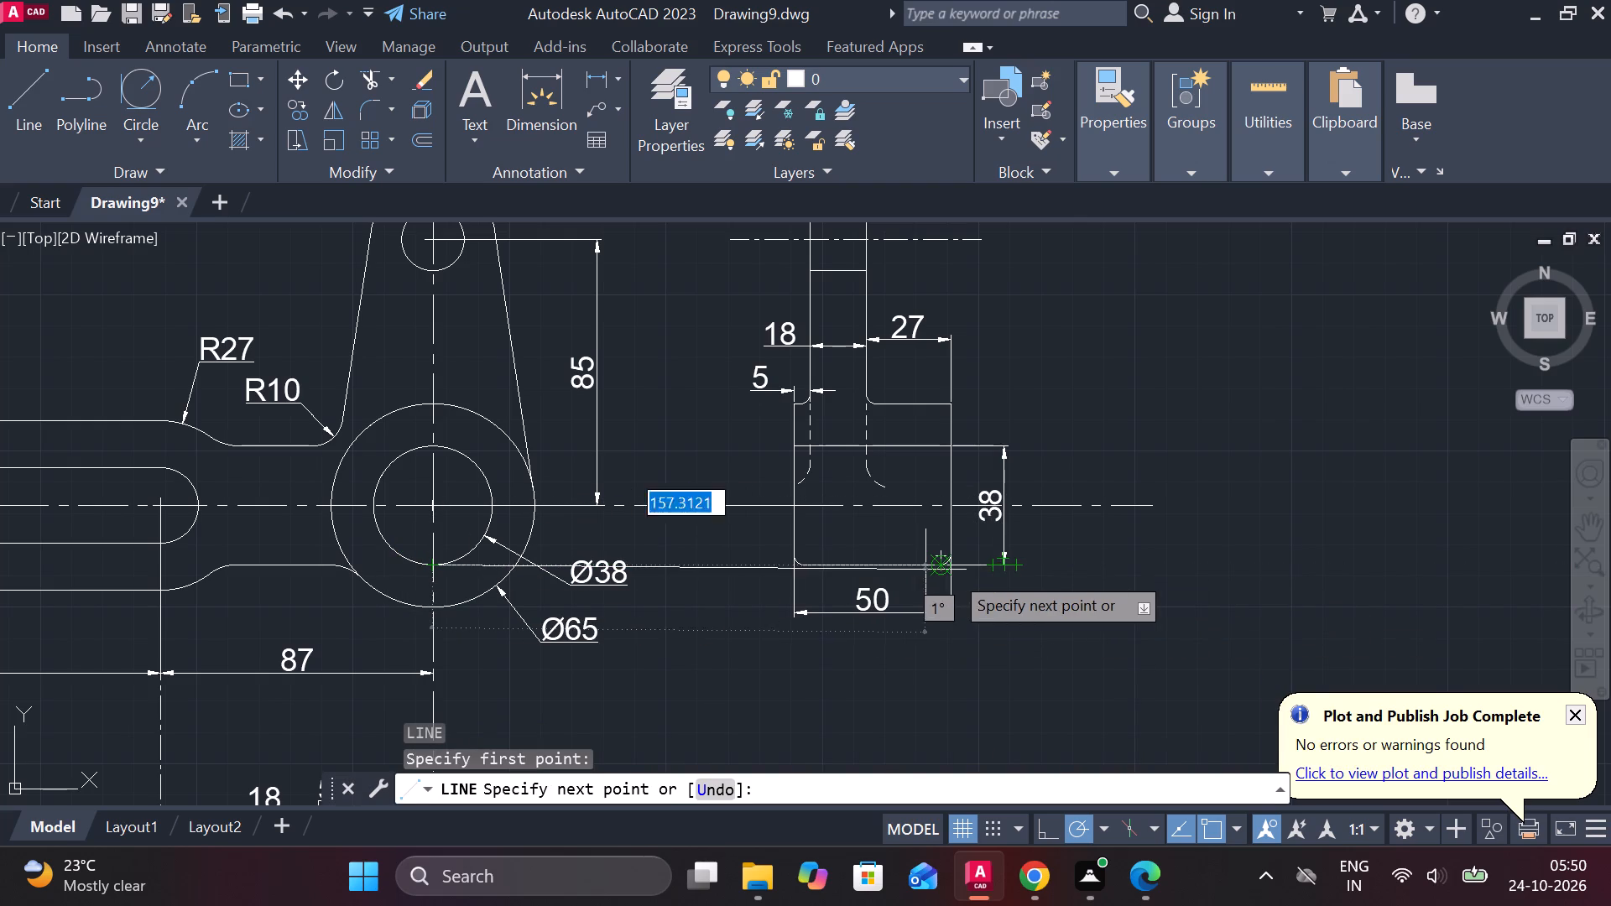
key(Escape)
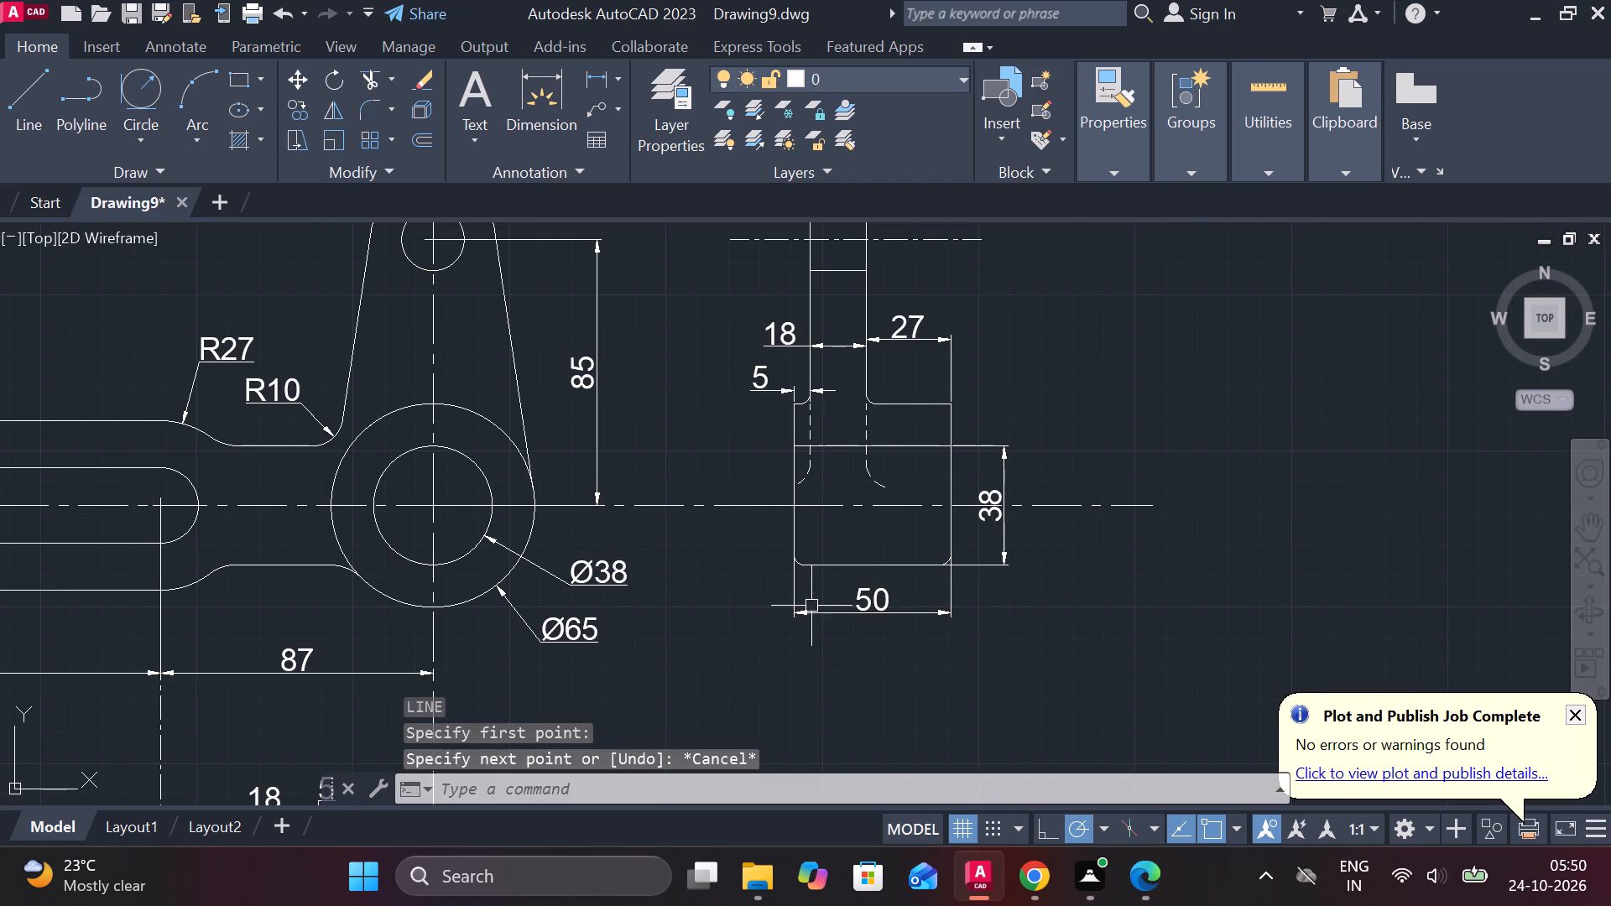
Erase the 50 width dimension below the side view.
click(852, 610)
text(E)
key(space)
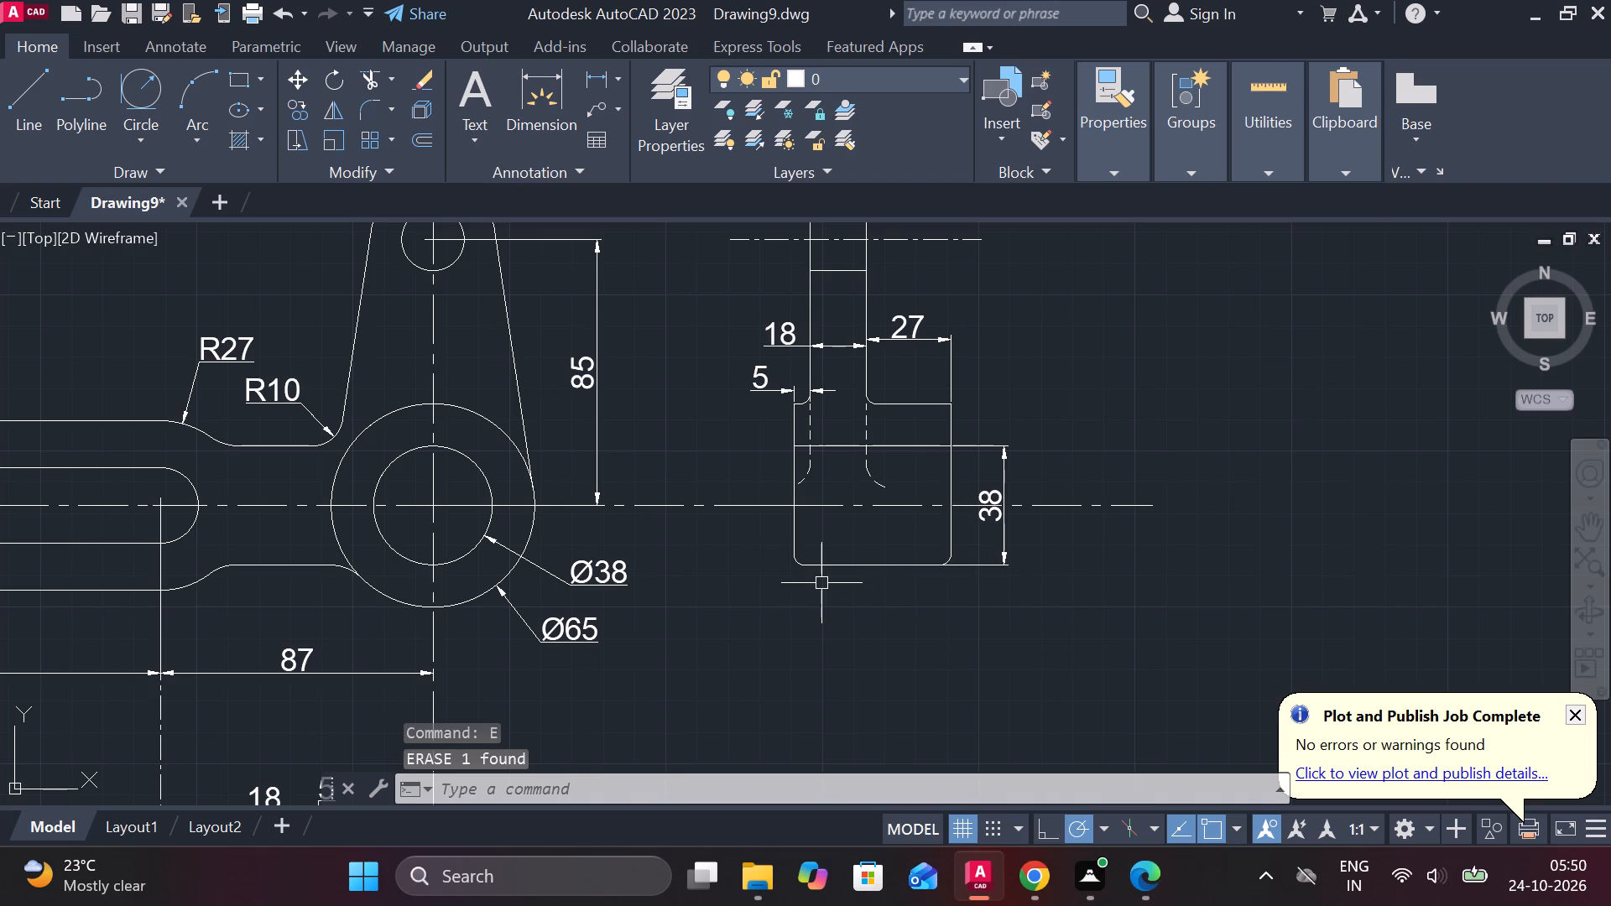
Undo the recent edits back through the 50 dimension, the hub bottom edge erasure and the last lower bore line fillet.
key(ctrl+z)
key(ctrl+z)
key(ctrl+z)
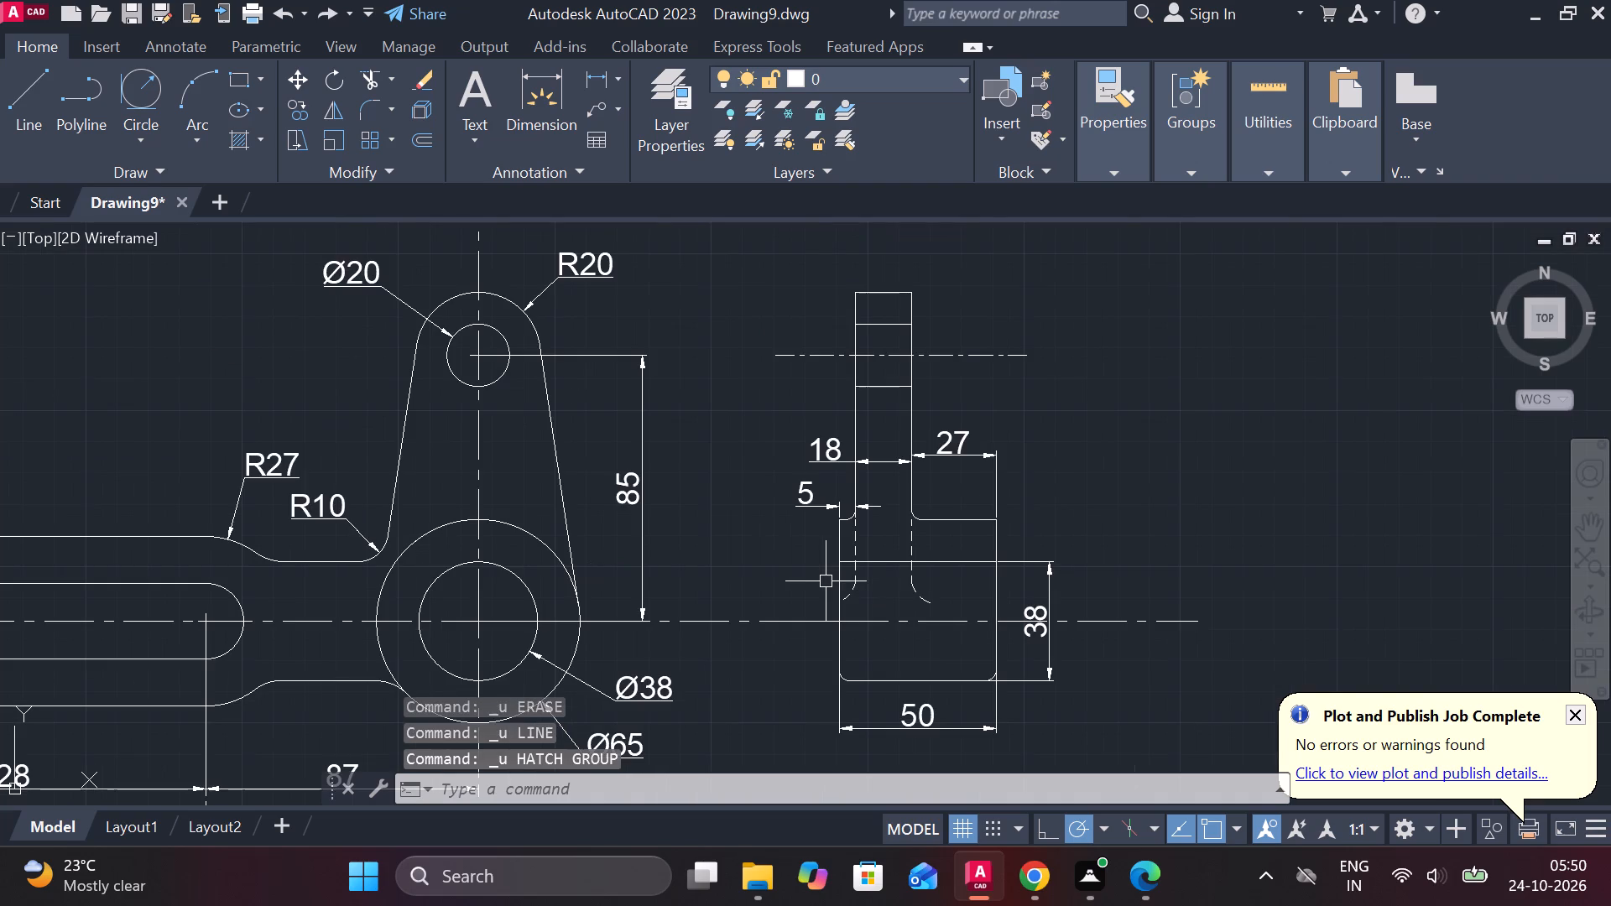
key(ctrl+z)
key(ctrl+z)
key(ctrl+z)
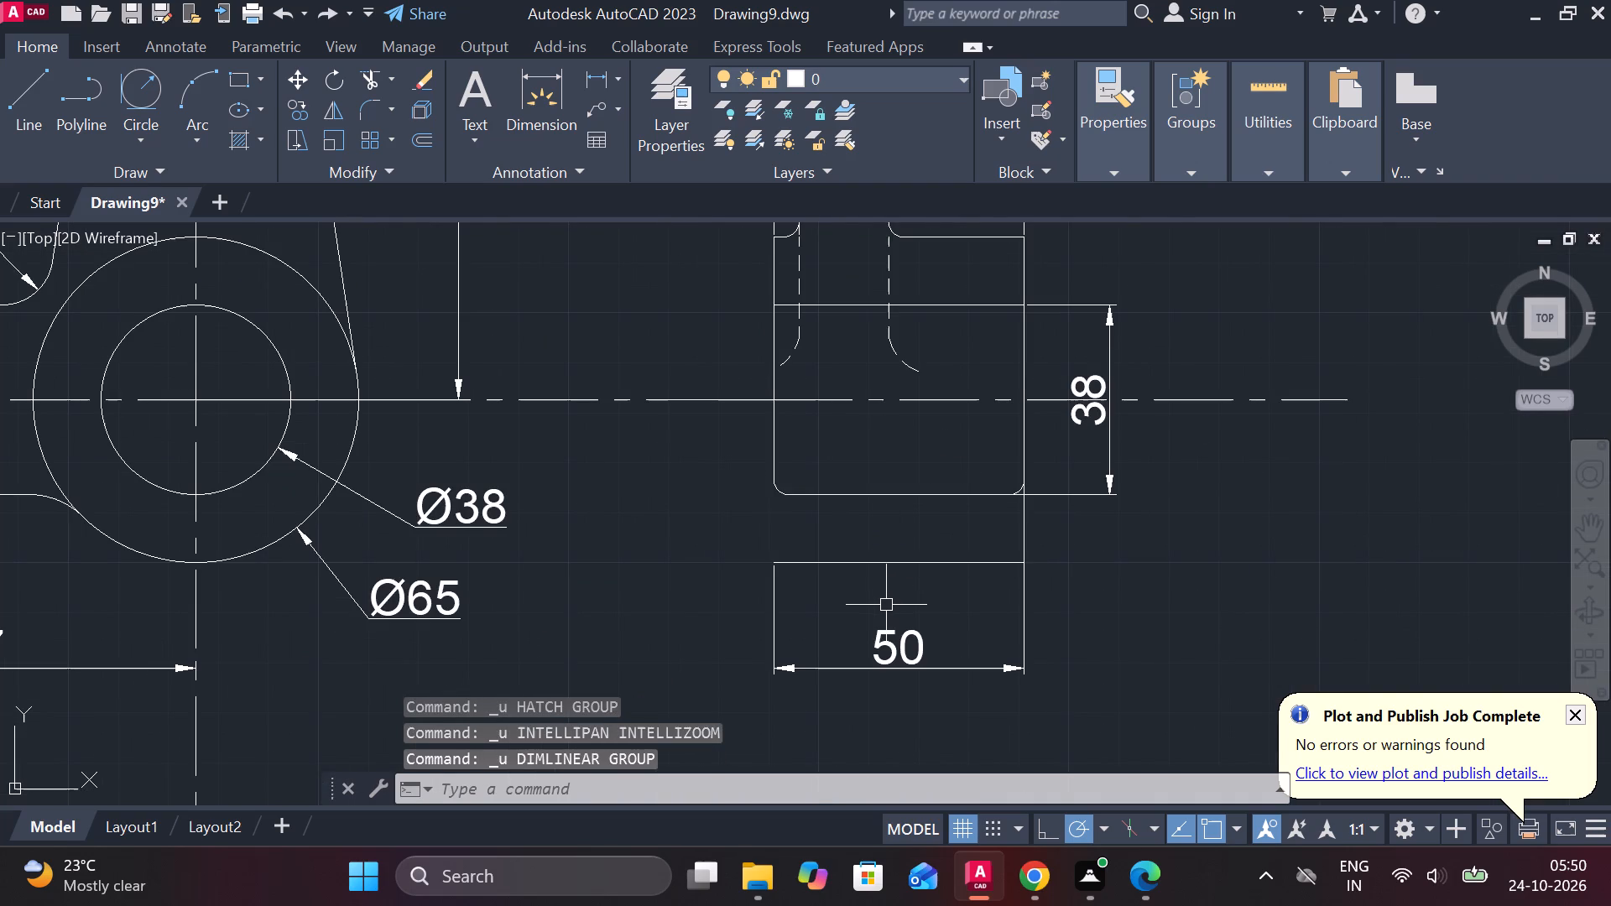
key(ctrl+z)
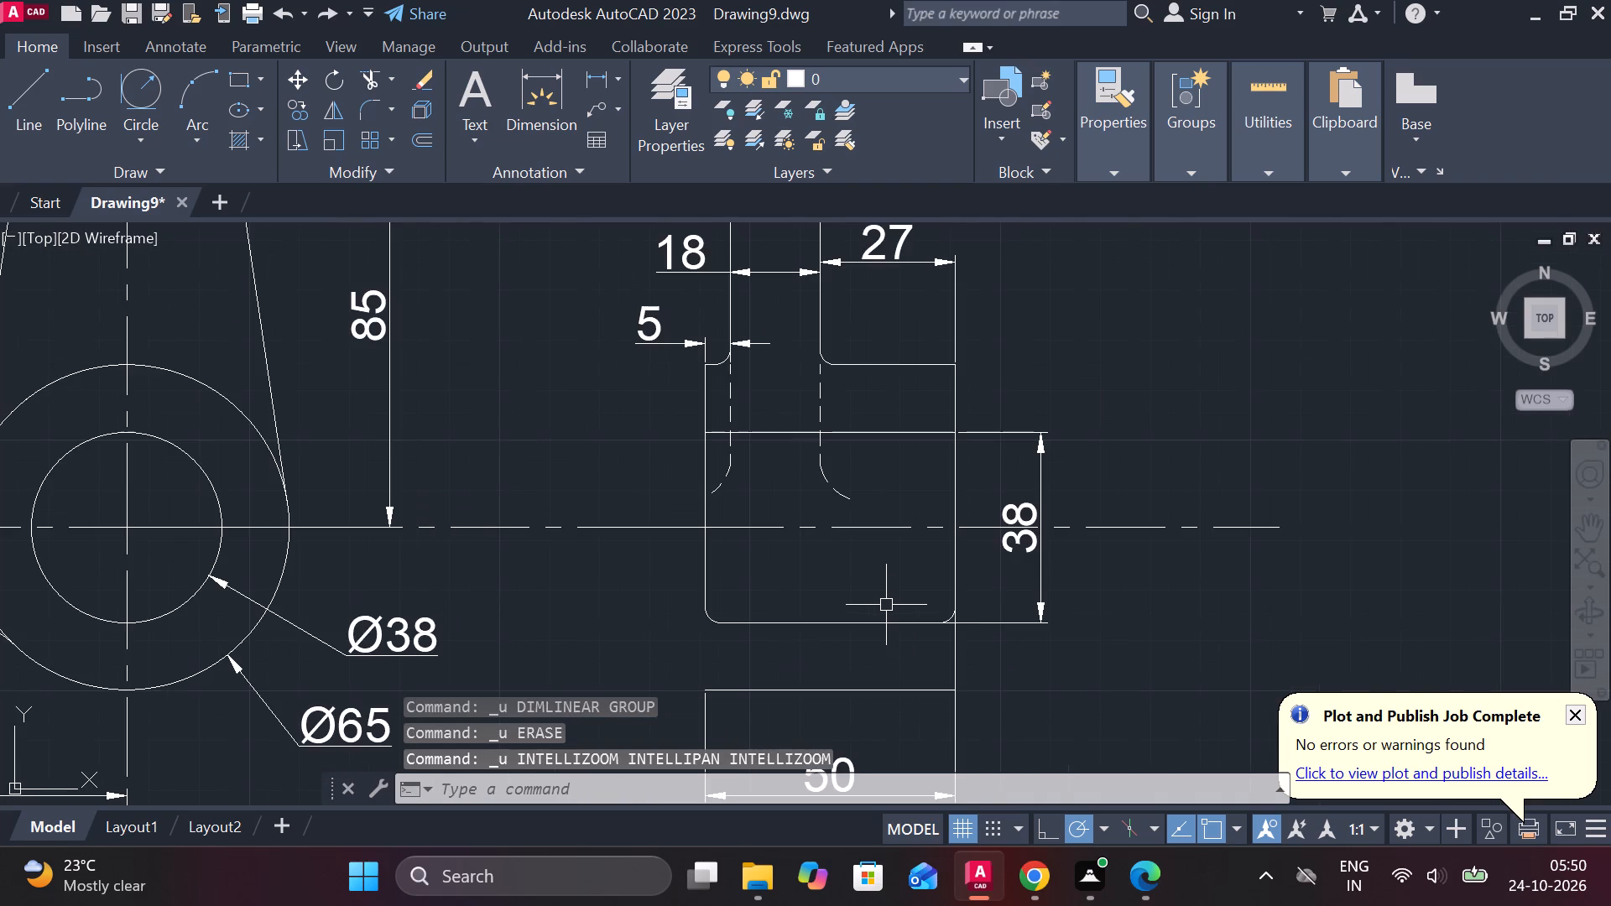
key(ctrl+z)
Erase the 50 width dimension below the side view's hub.
middle_drag(863, 638, 859, 558)
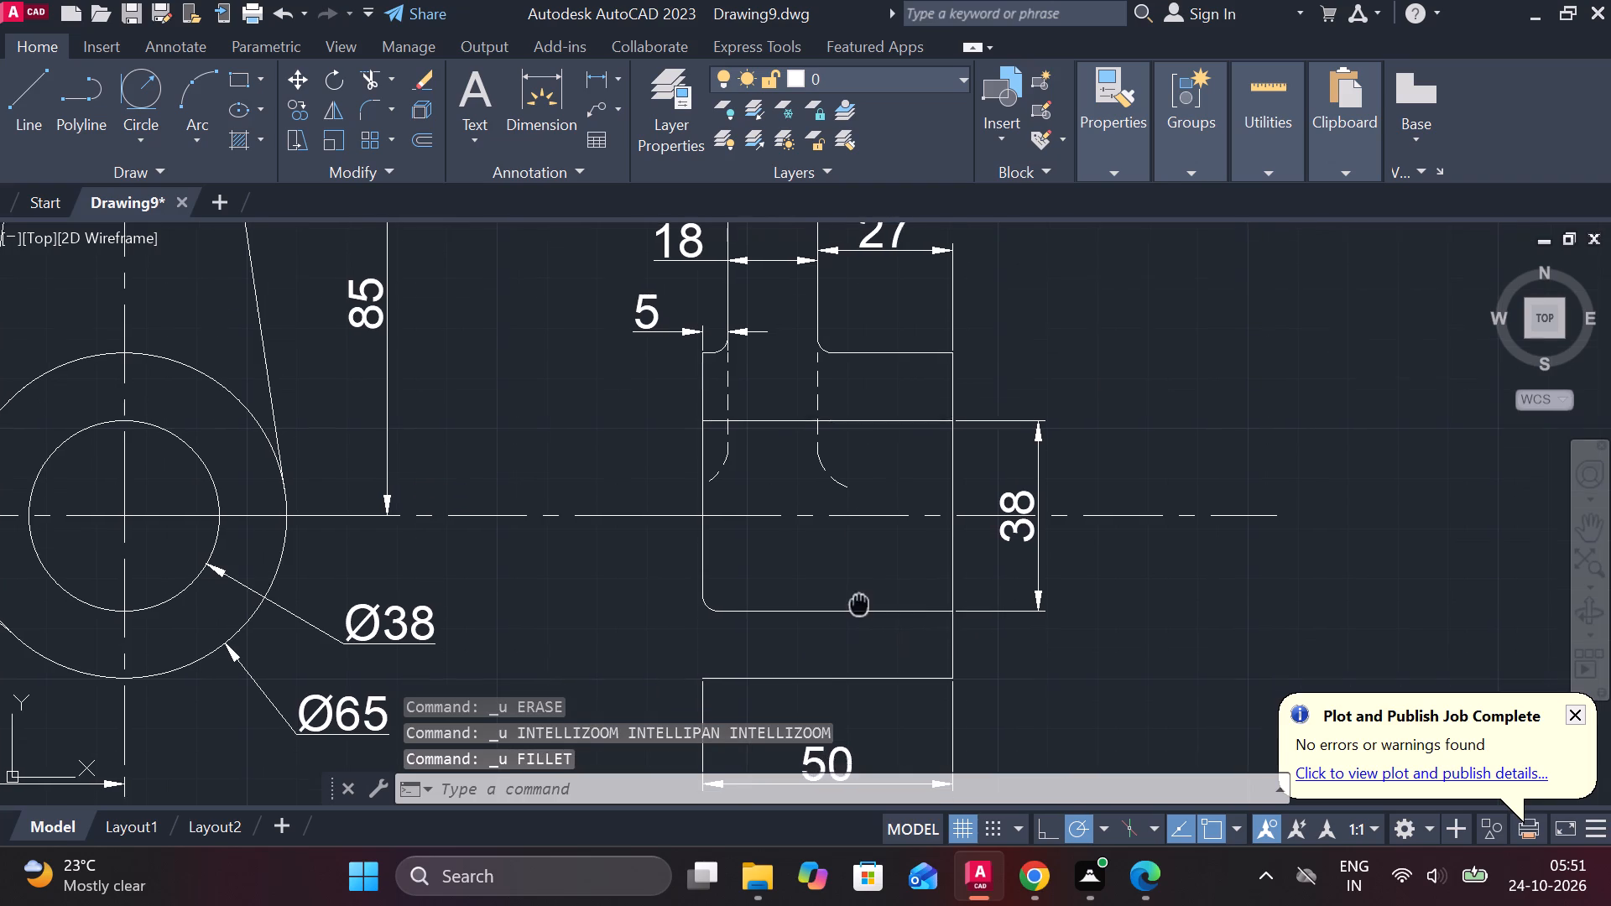
middle_drag(859, 558, 860, 533)
click(705, 625)
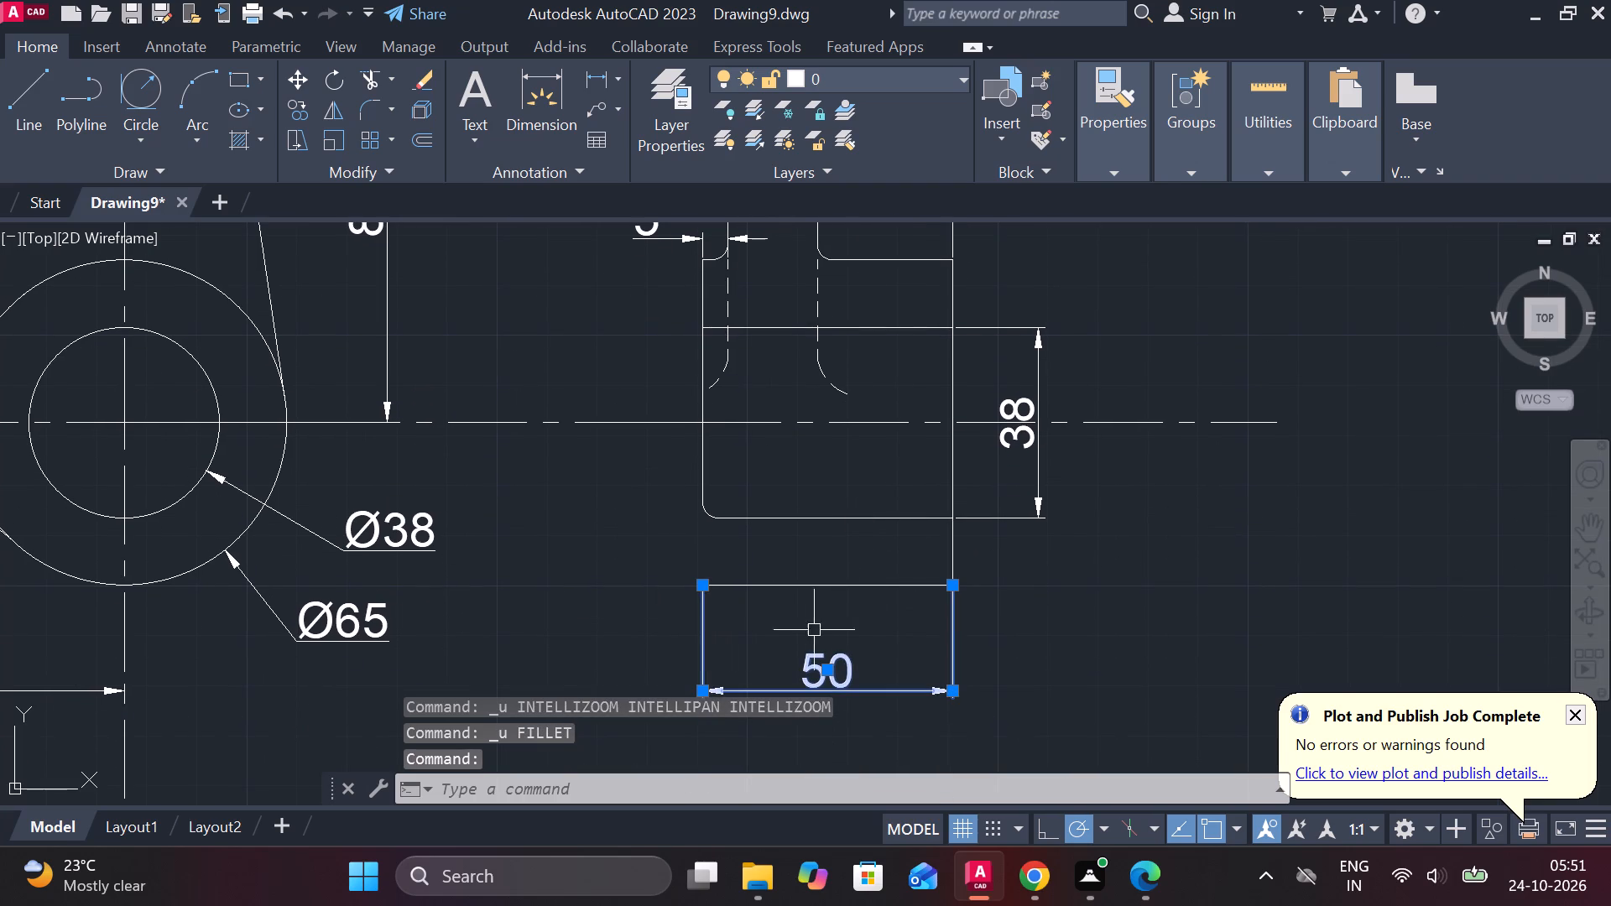
text(E)
key(space)
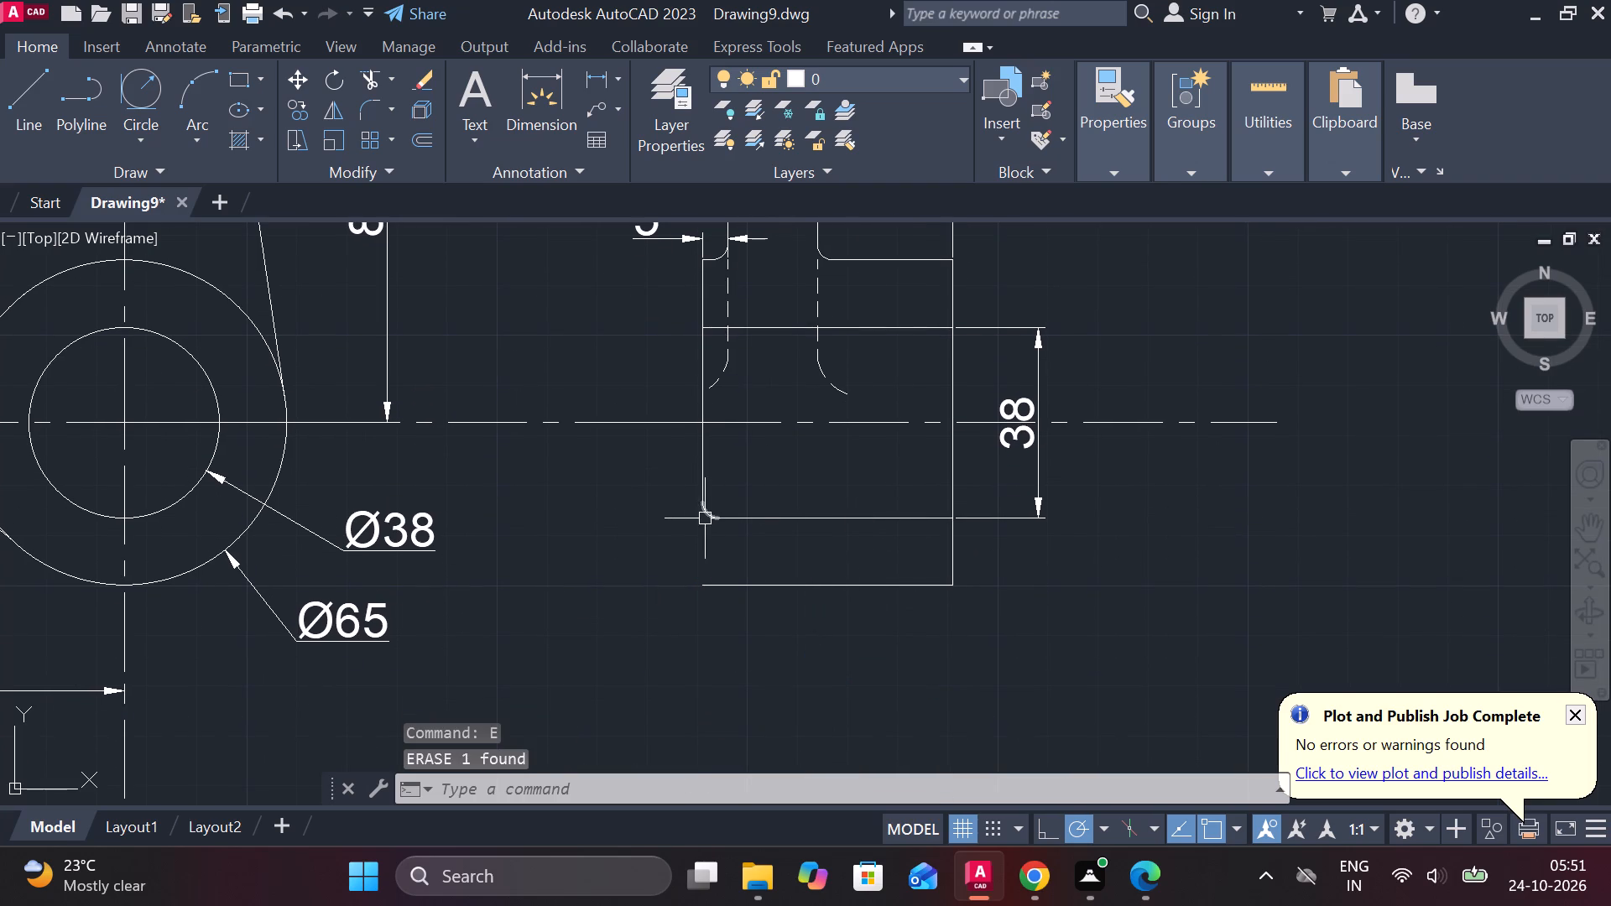
Erase the remaining fillet arc at the lower bore line, then extend the hub's end face and the bore line to close the gaps.
click(705, 518)
text(E)
key(space)
text(EX)
key(space)
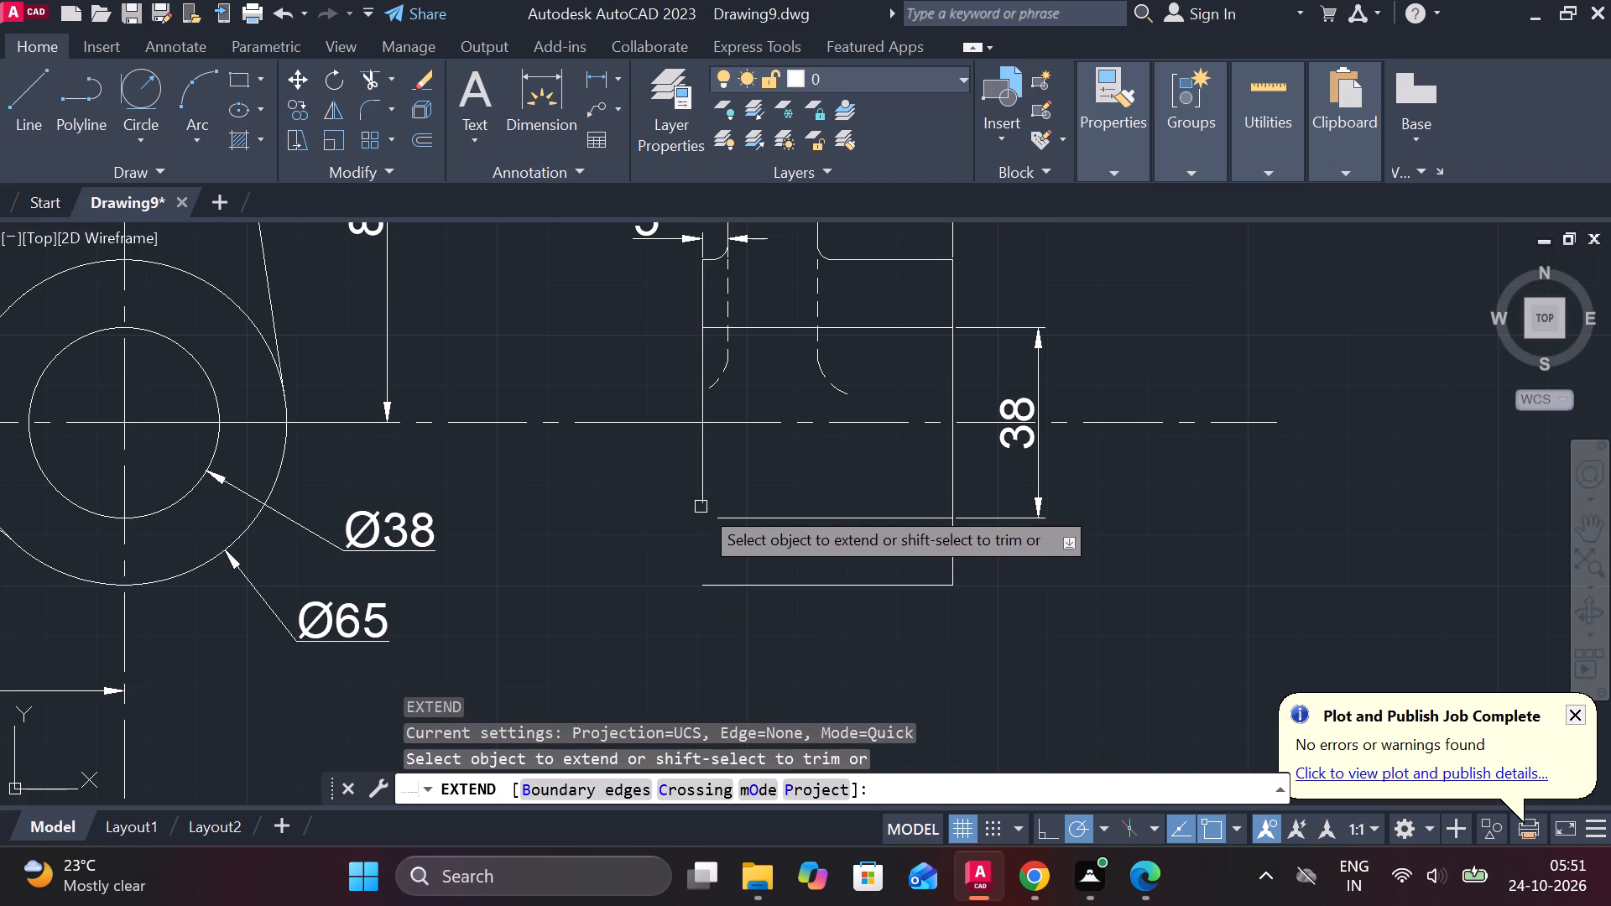
click(703, 483)
click(749, 519)
key(Escape)
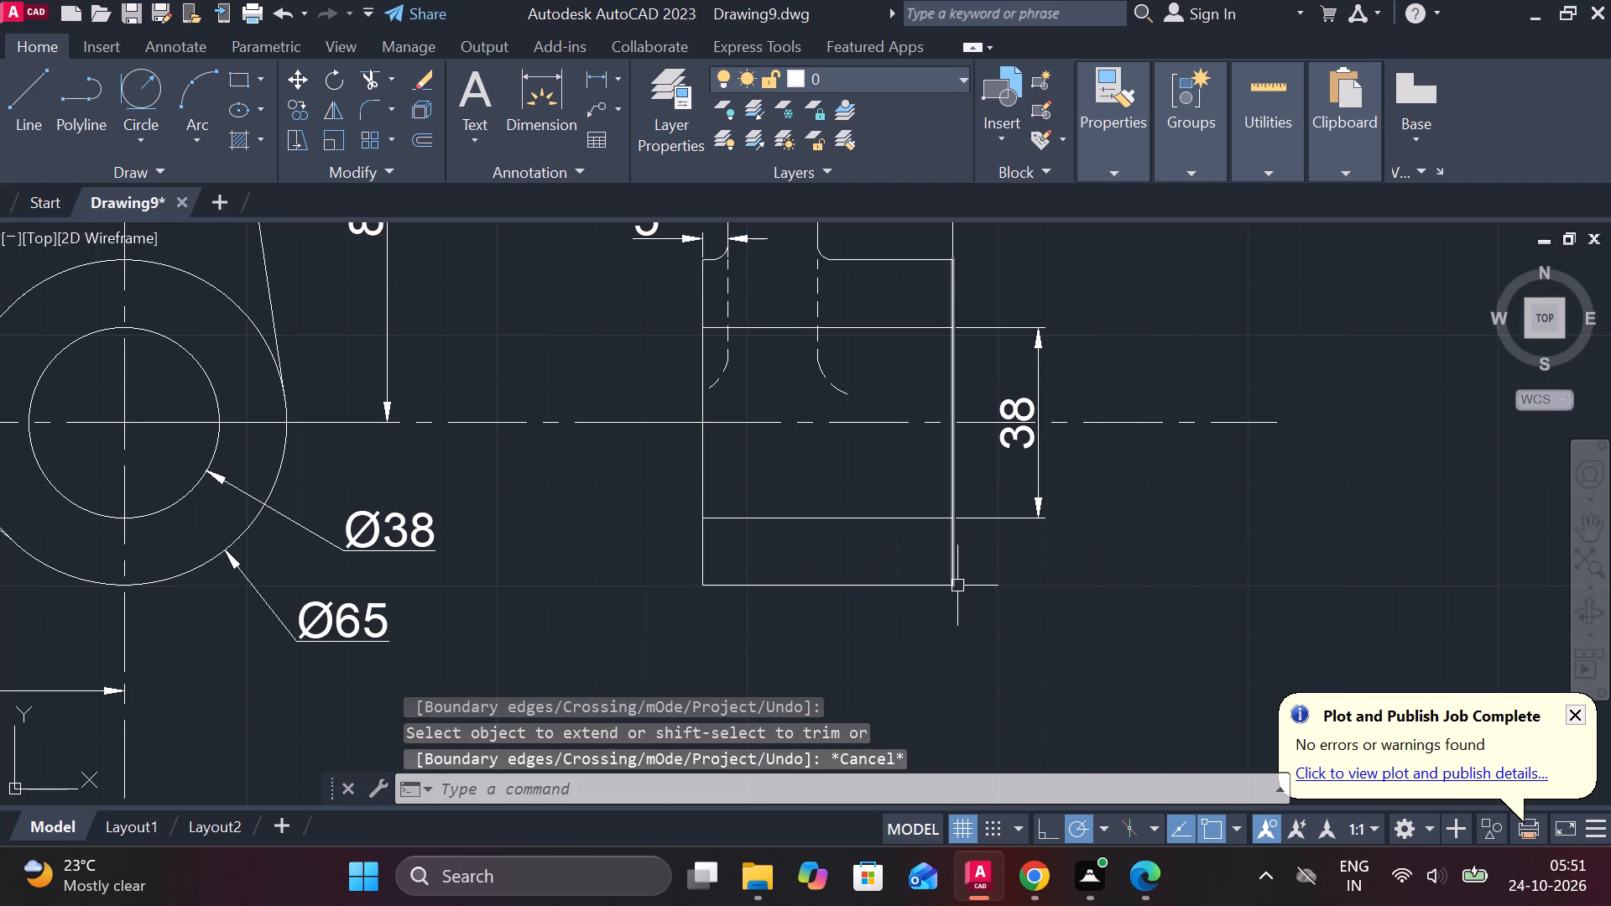
Fillet both bottom outer corners of the side view's hub with radius 3.
text(F R)
key(space)
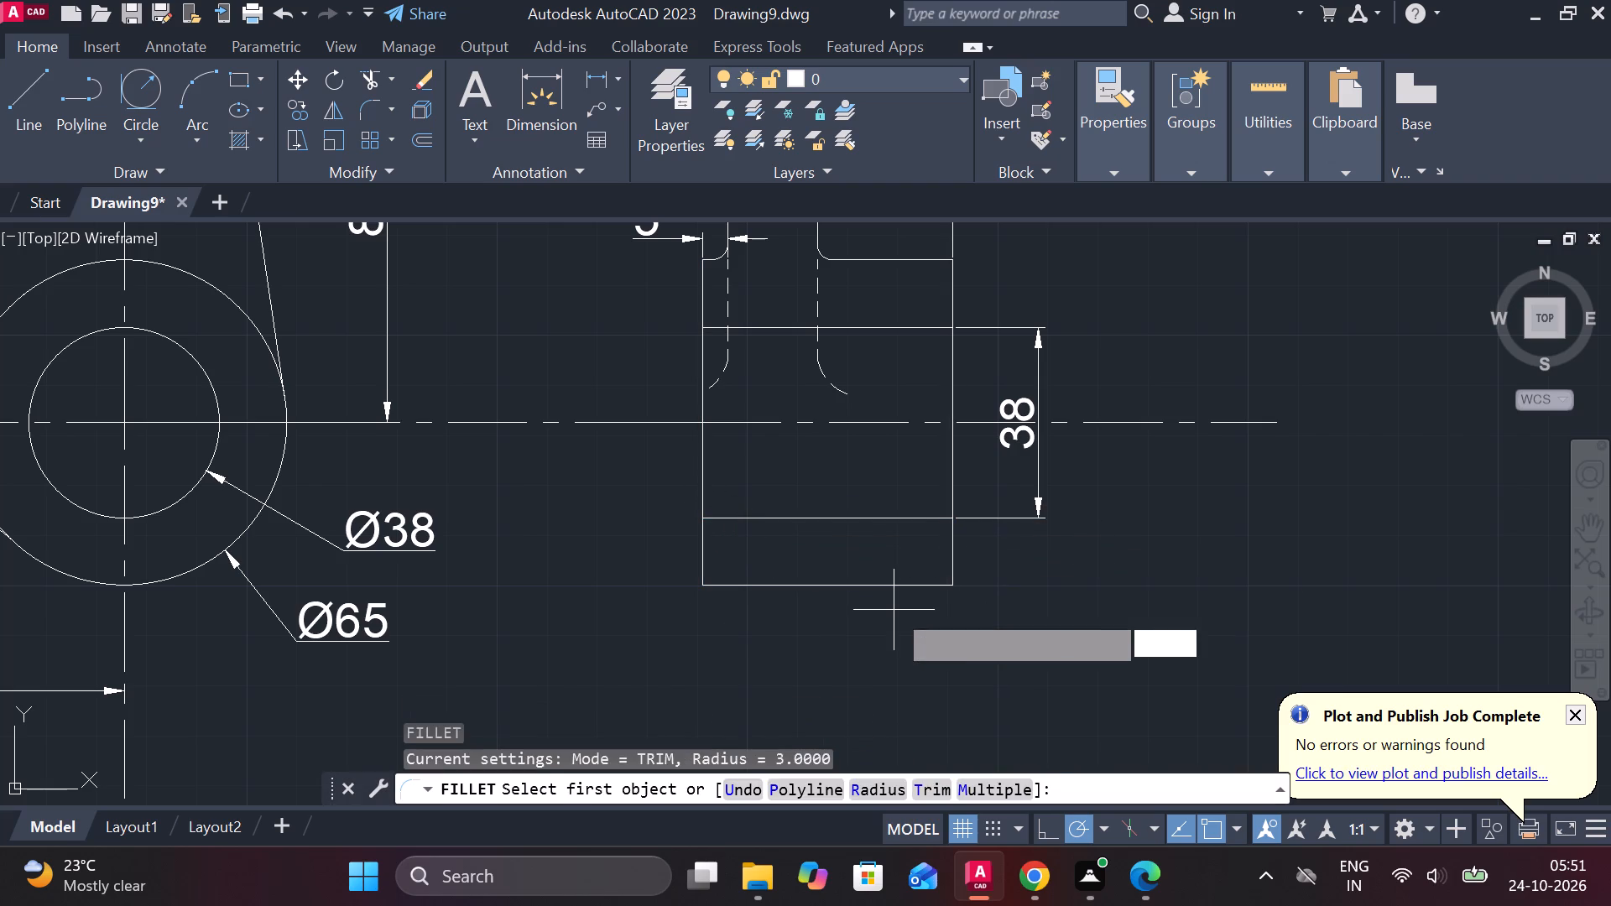
key(space)
click(698, 545)
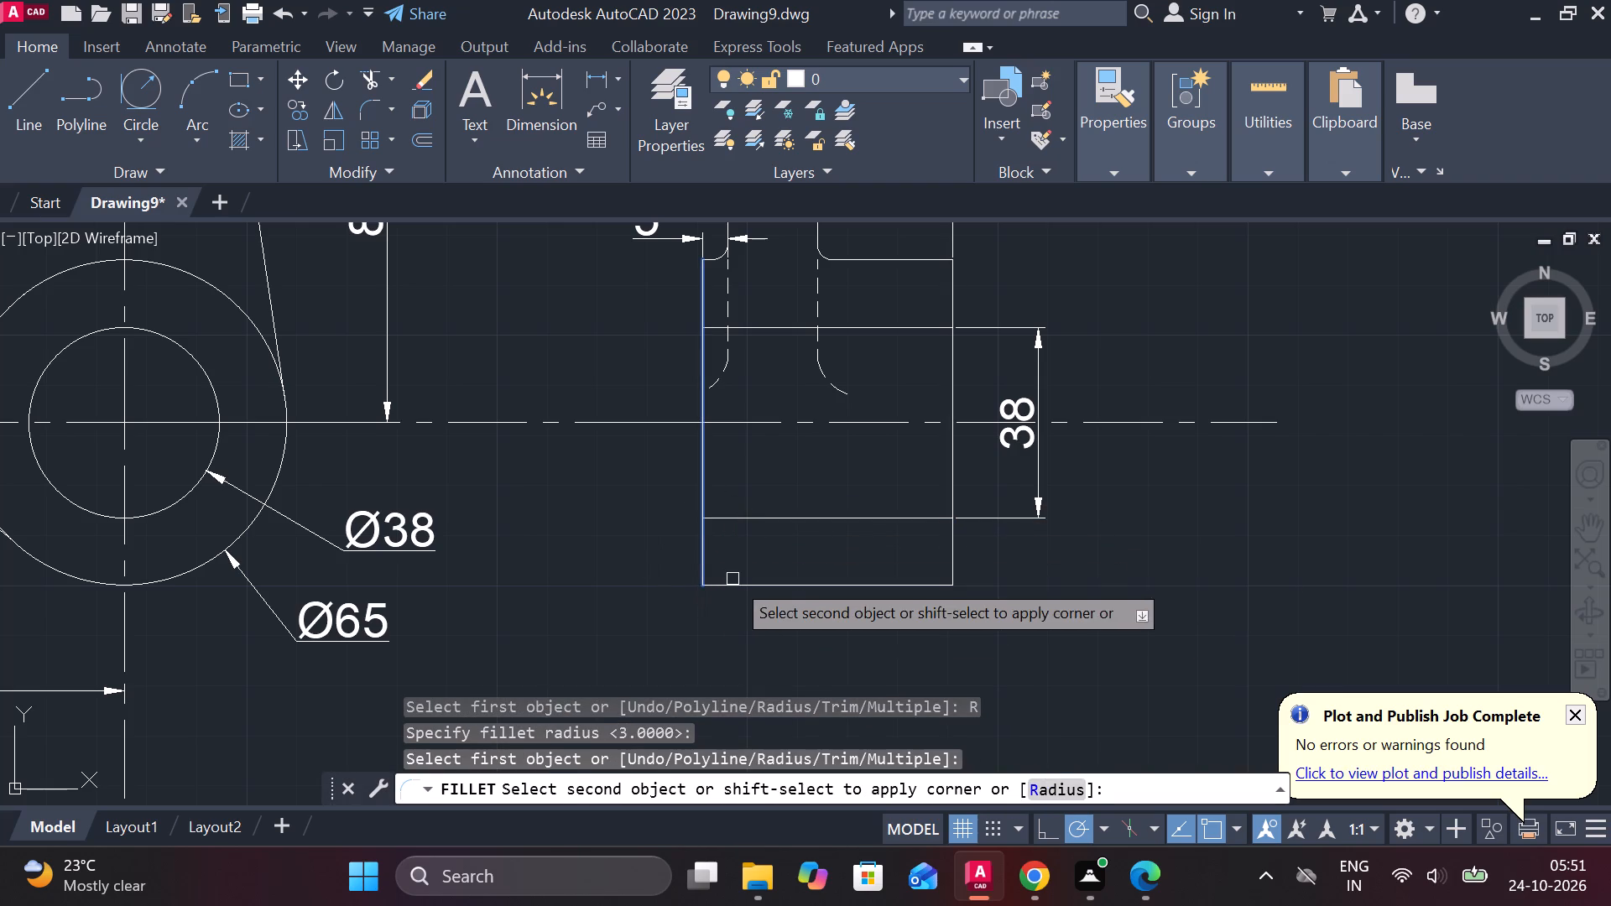
click(720, 581)
key(space)
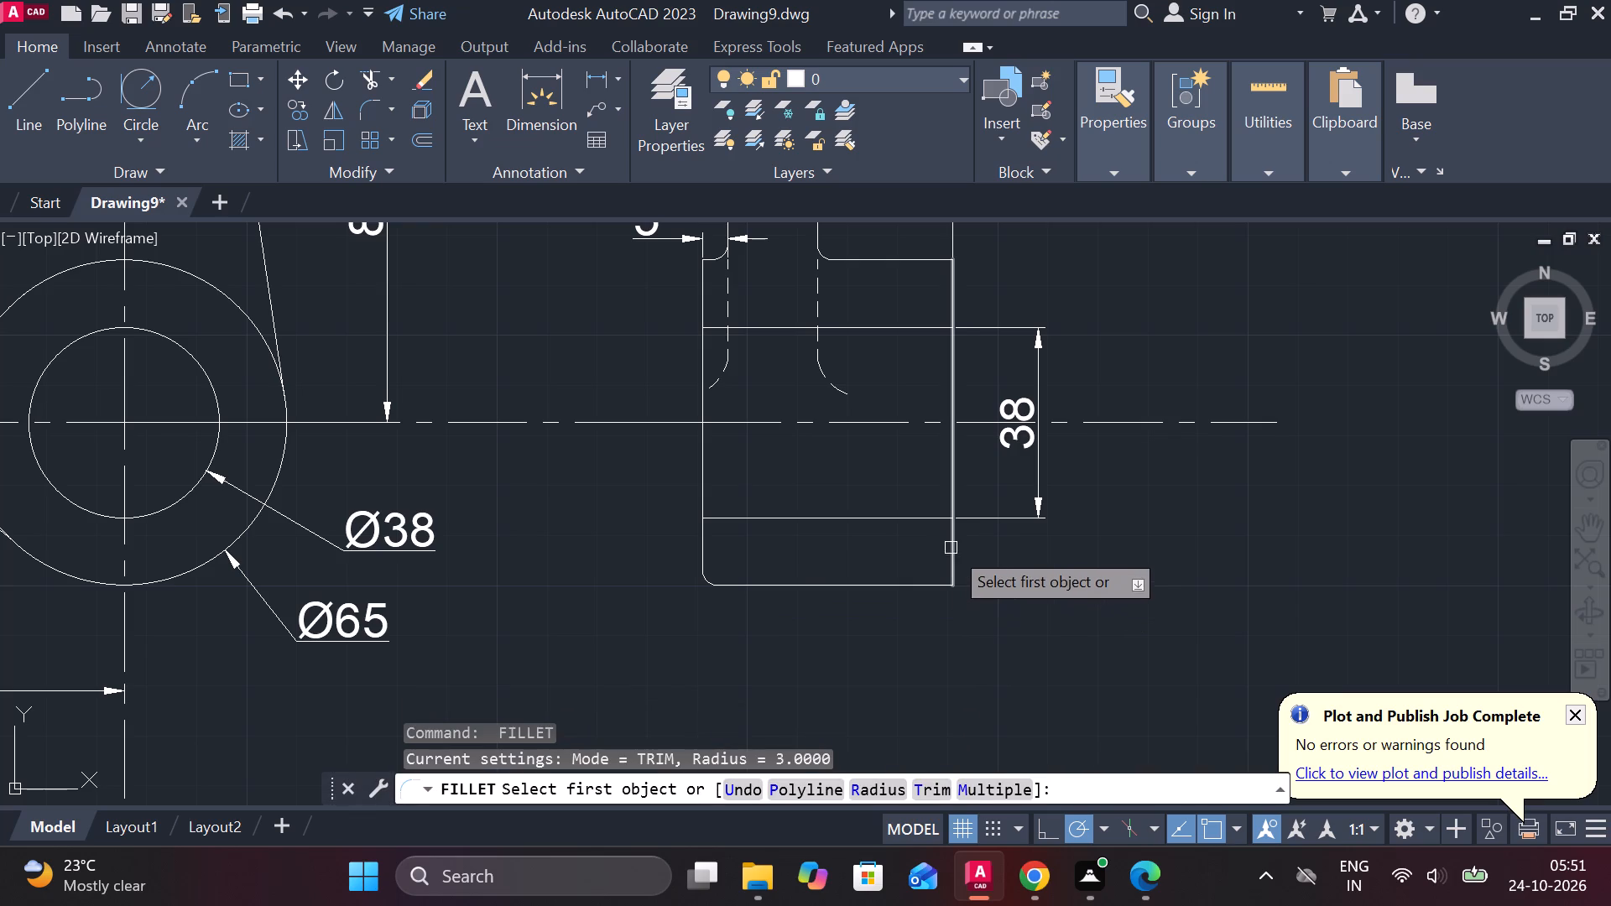
click(951, 548)
click(941, 585)
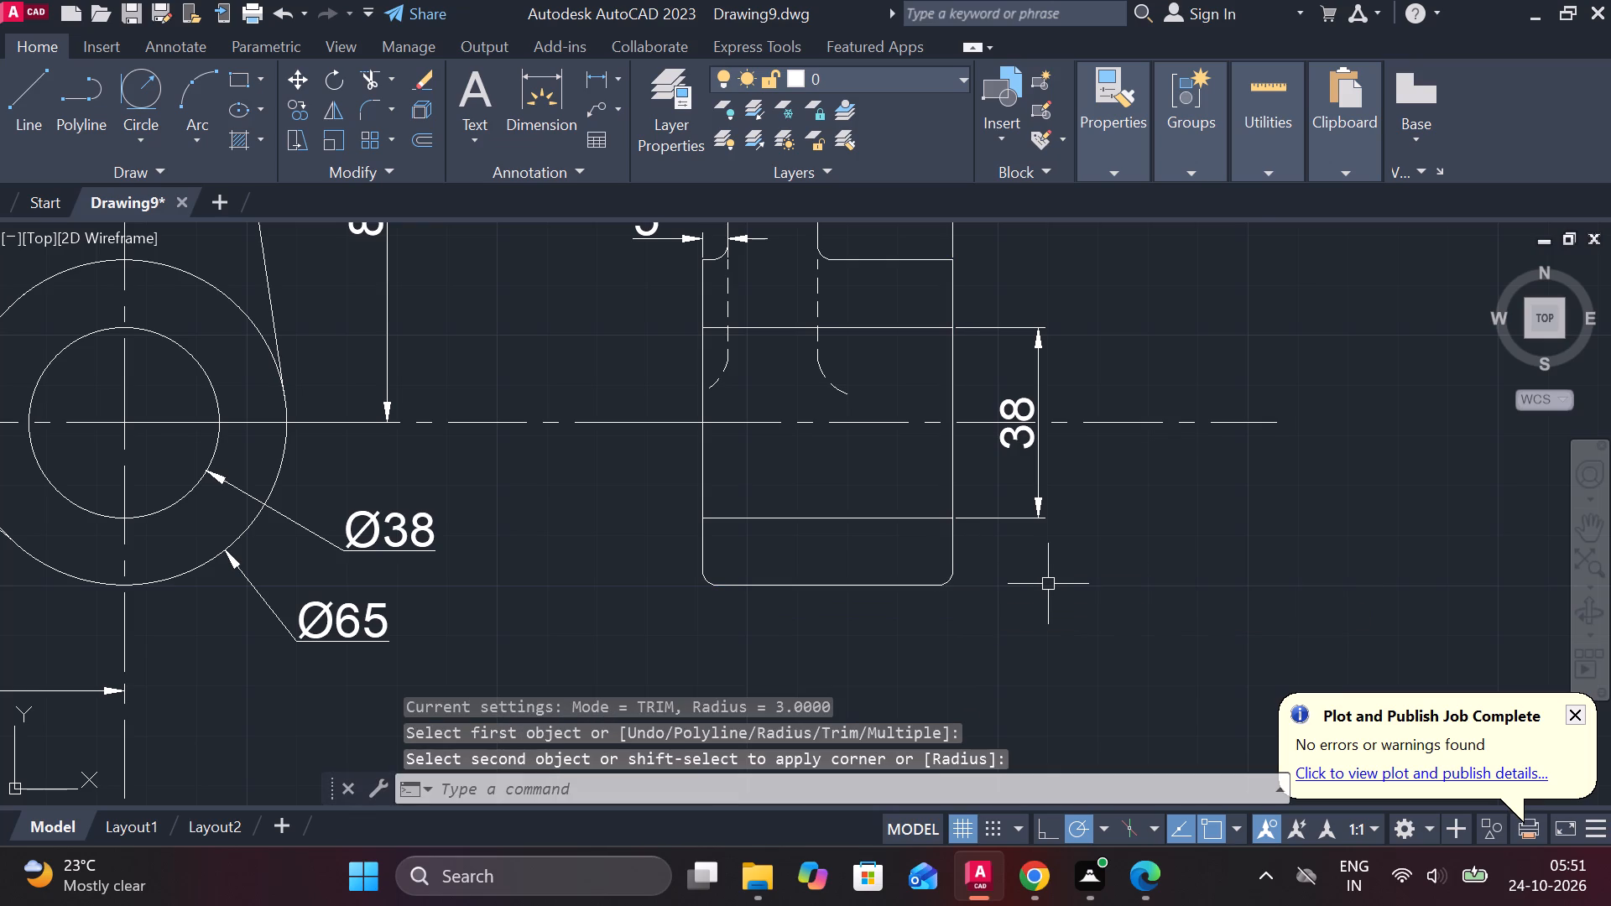
key(Escape)
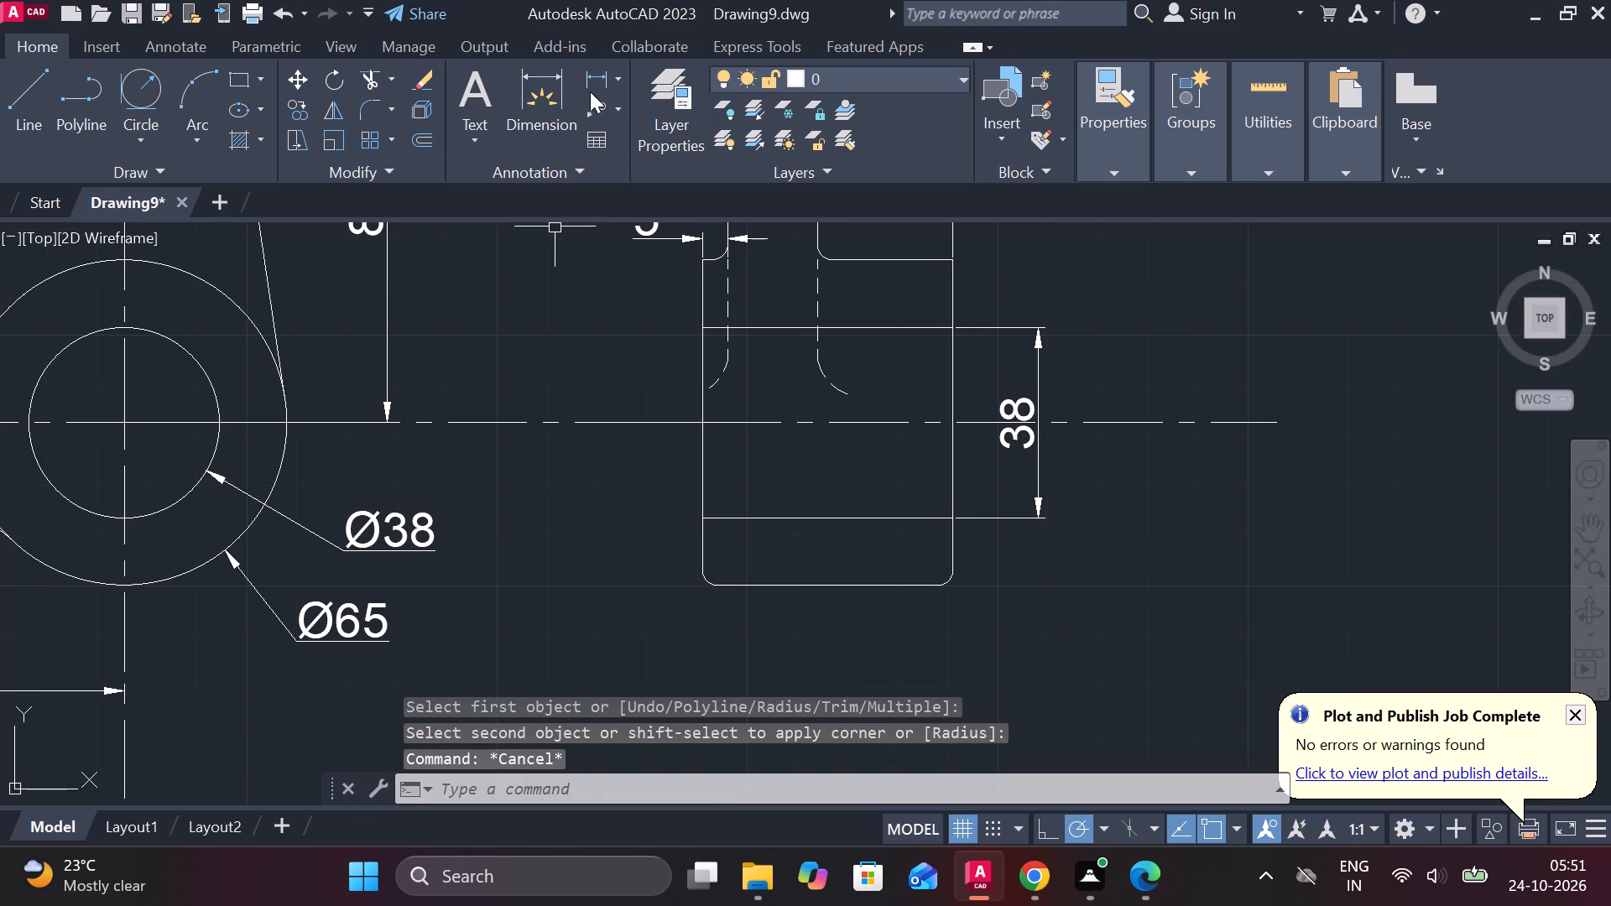
Add a horizontal linear dimension of 50 across the hub's width, below the side view.
click(590, 91)
click(706, 548)
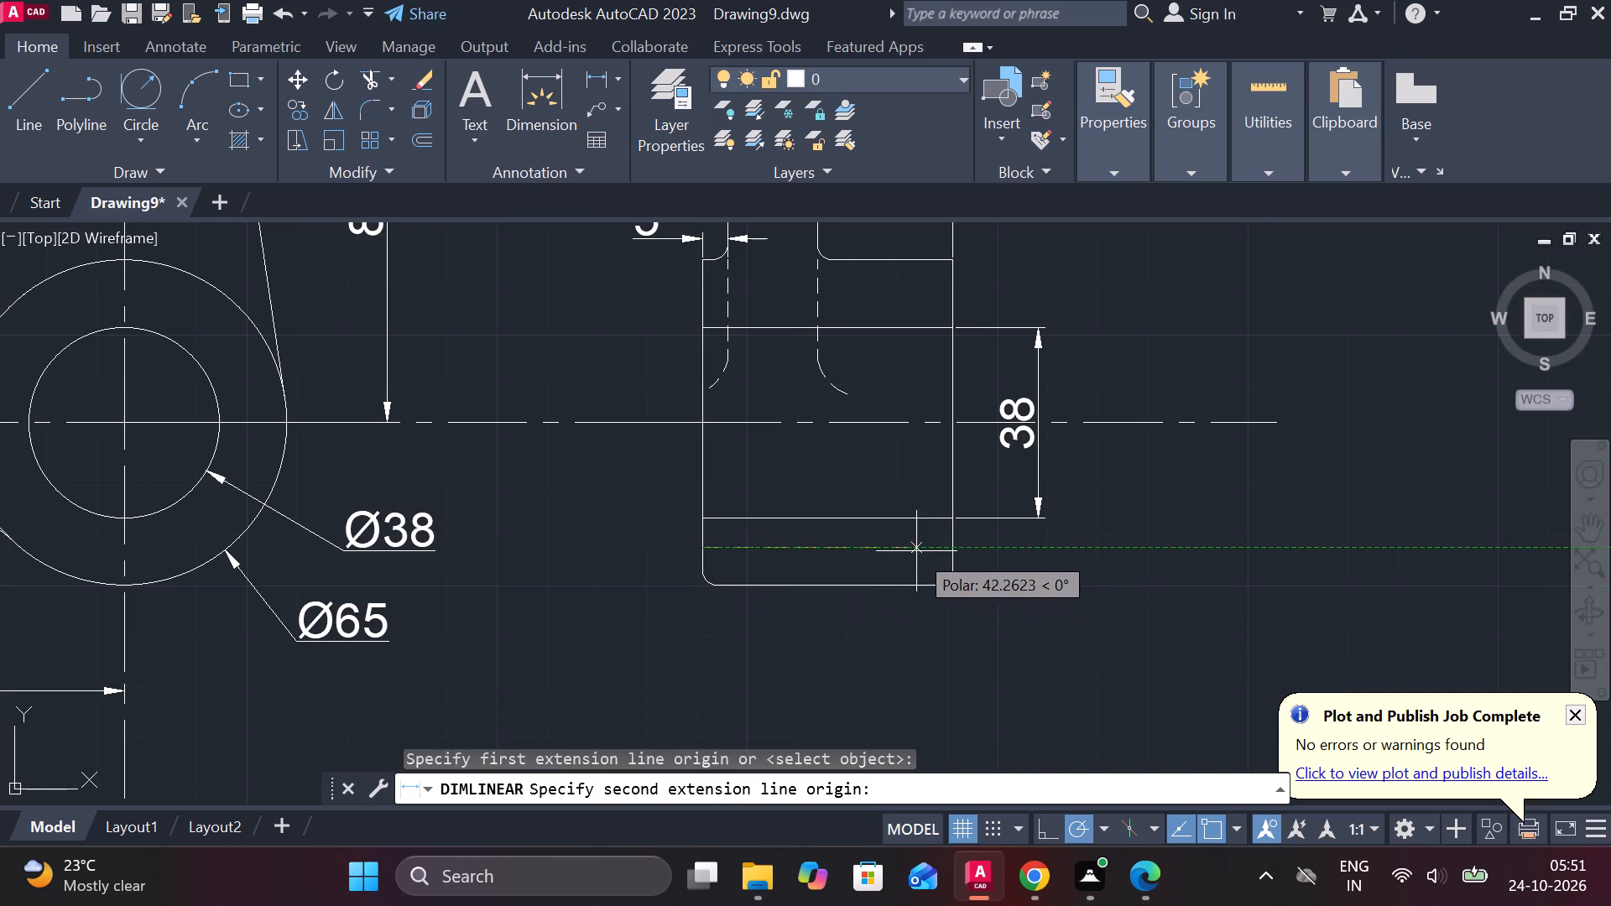
click(955, 545)
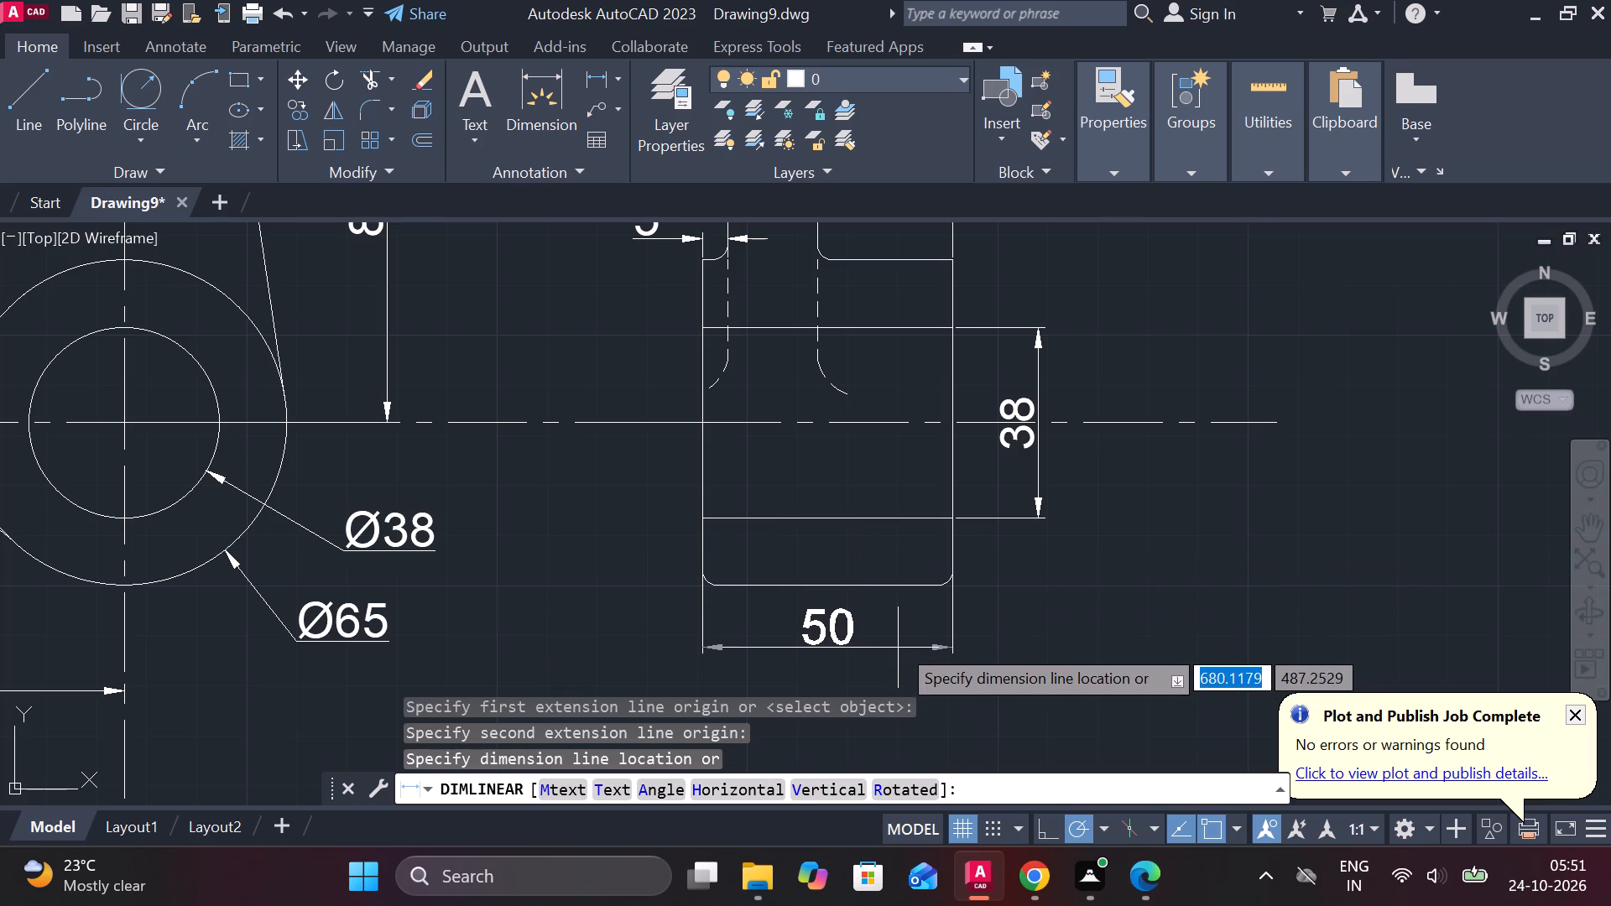
click(898, 642)
Hatch the side view's lower hub wall, the upper hub wall with its web, and the section above the small top hole.
click(232, 141)
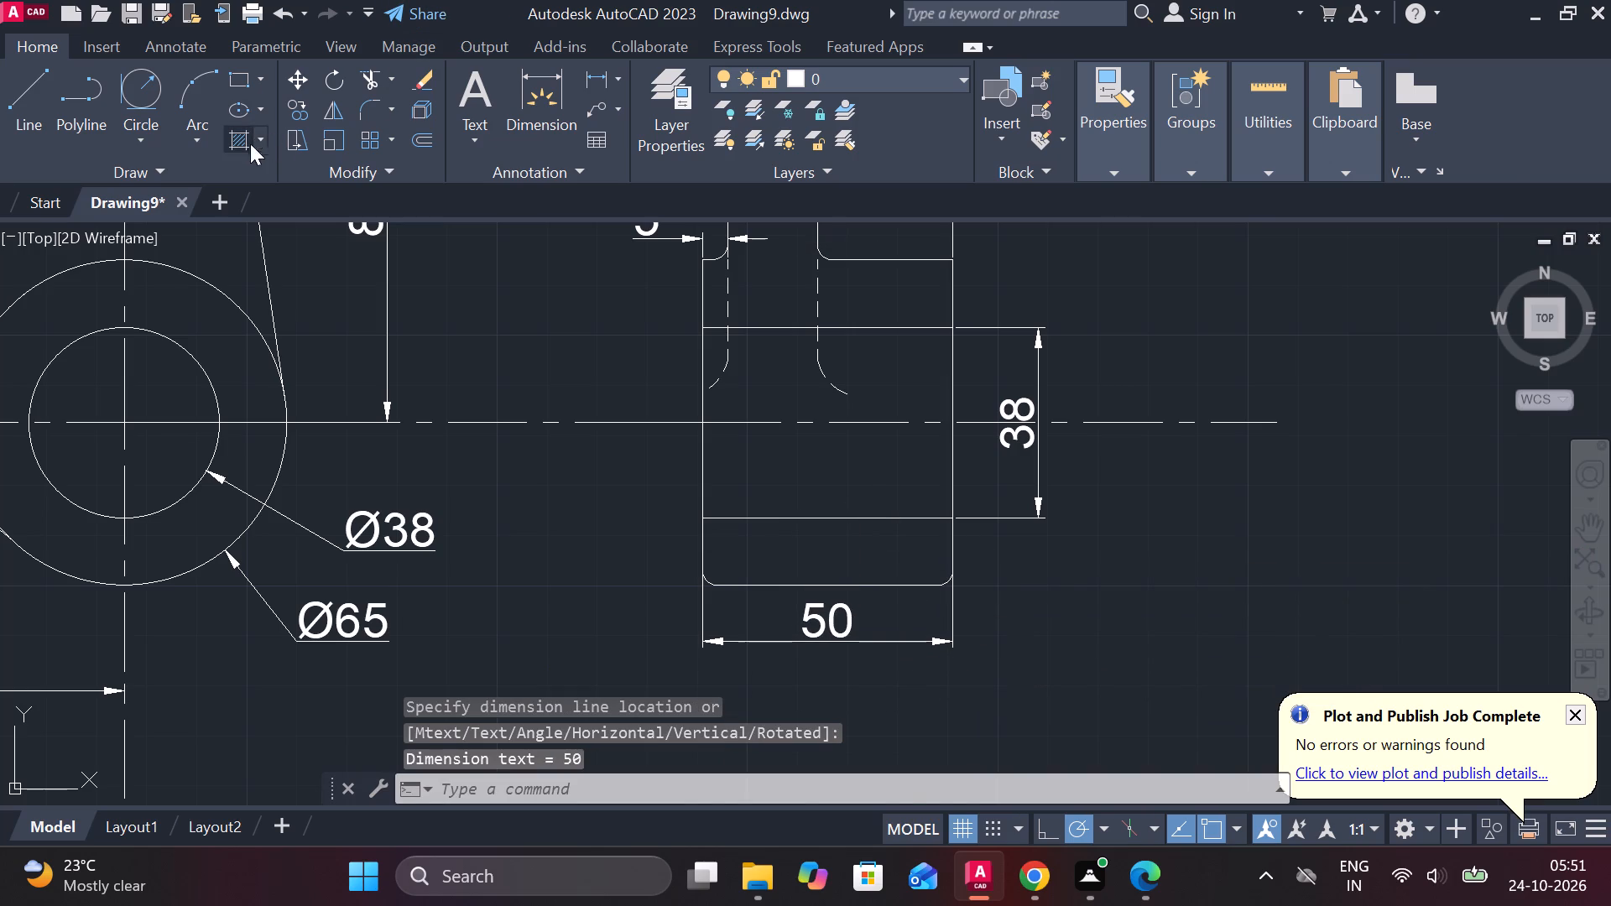
click(884, 554)
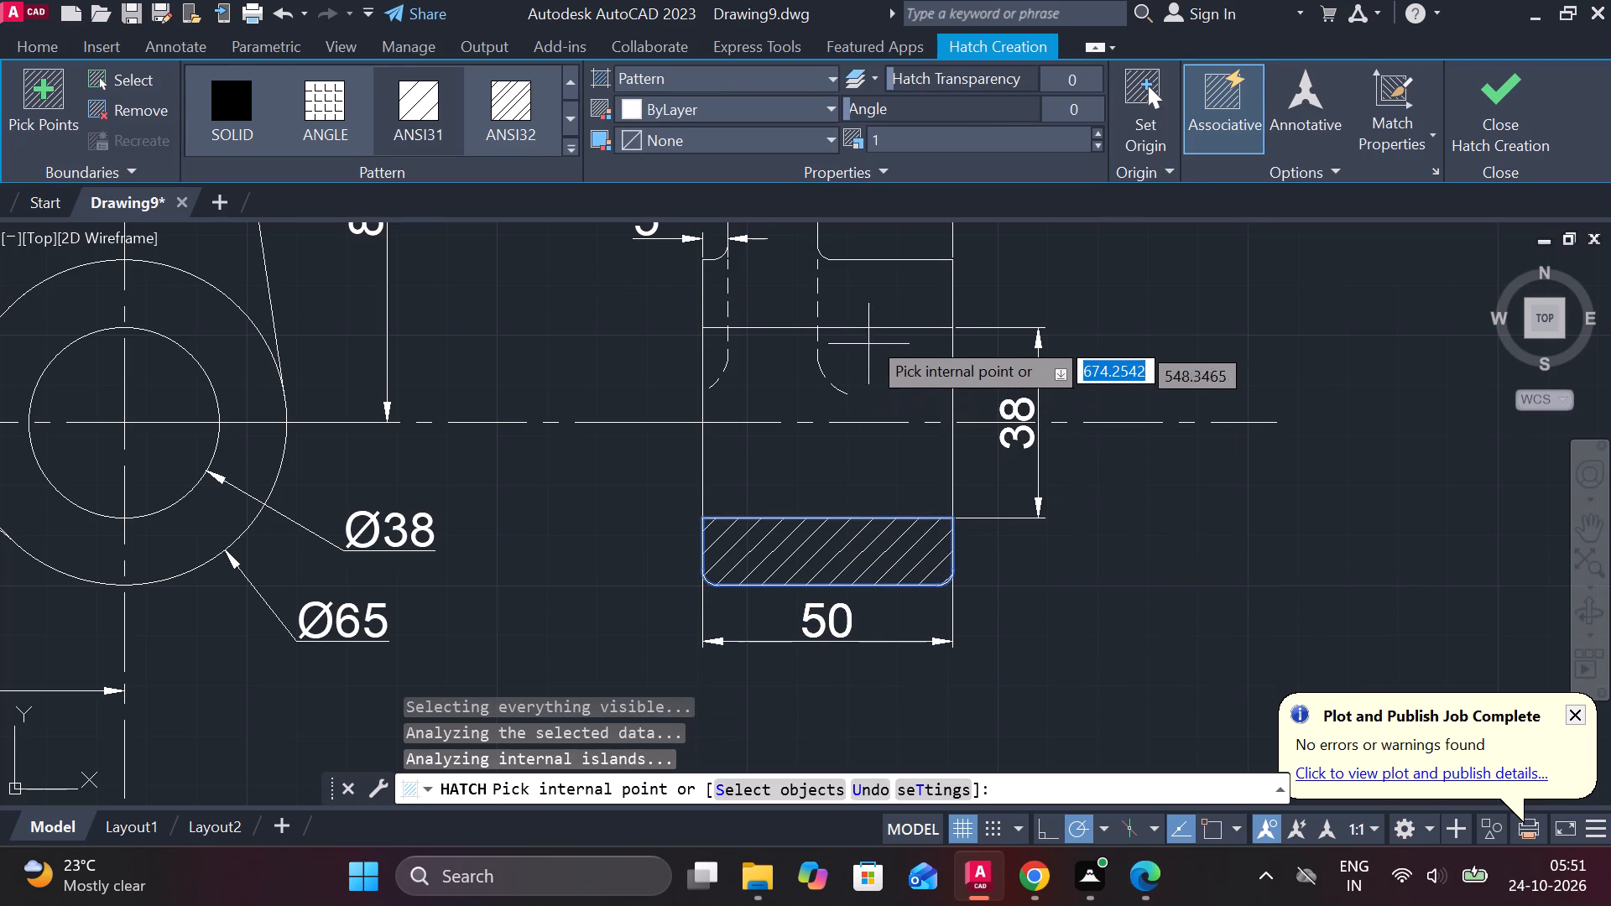
click(868, 296)
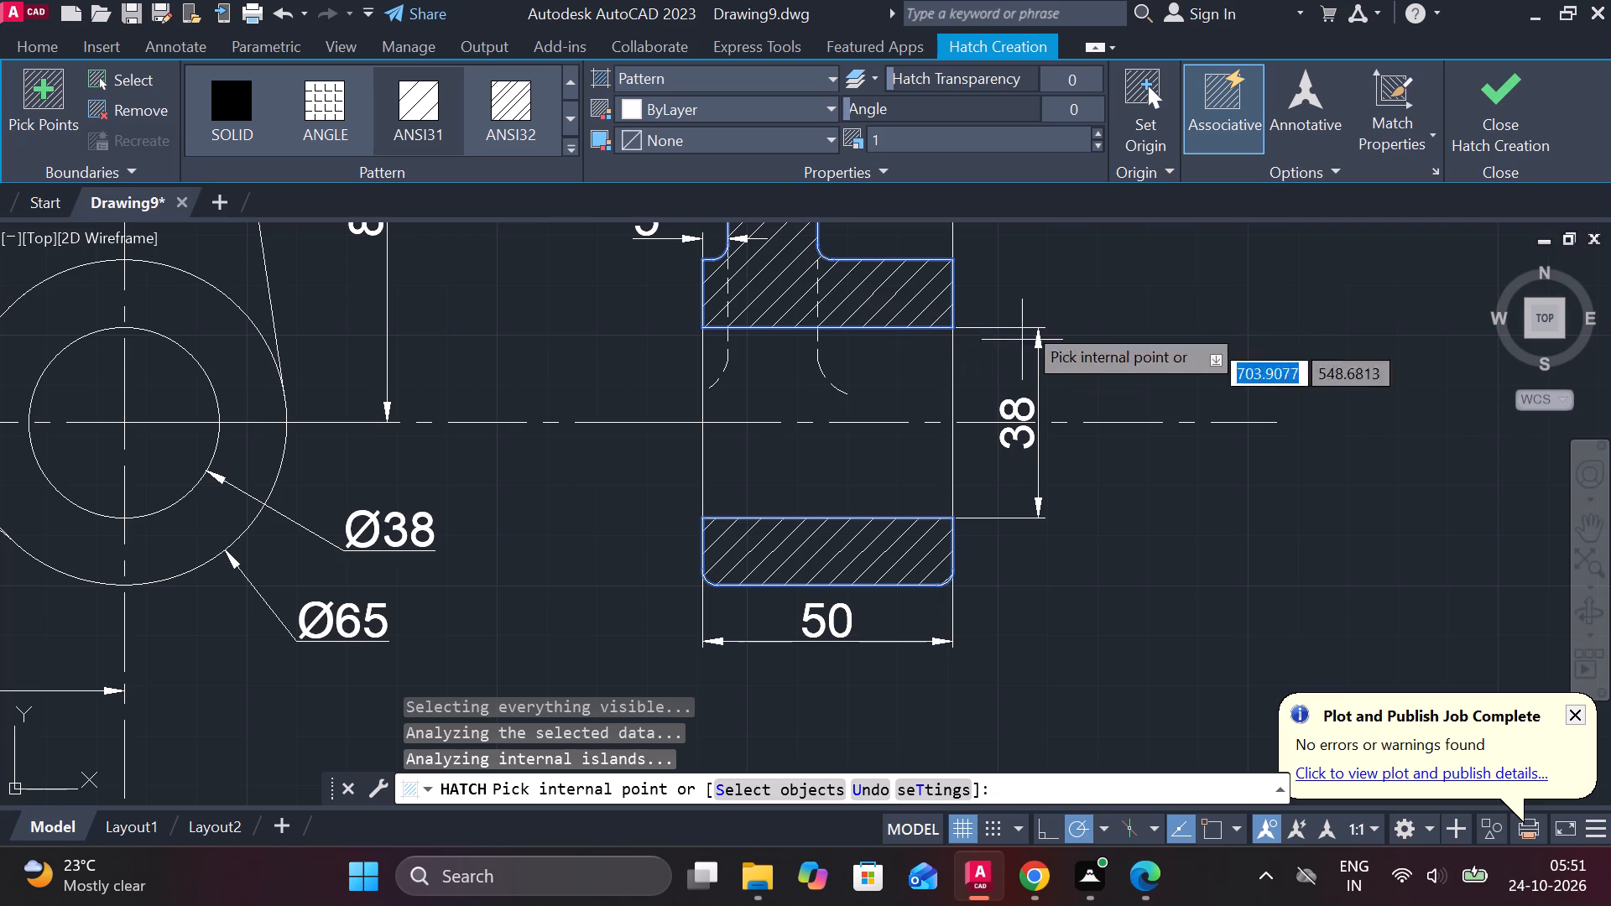
scroll(1351, 296, down, 2)
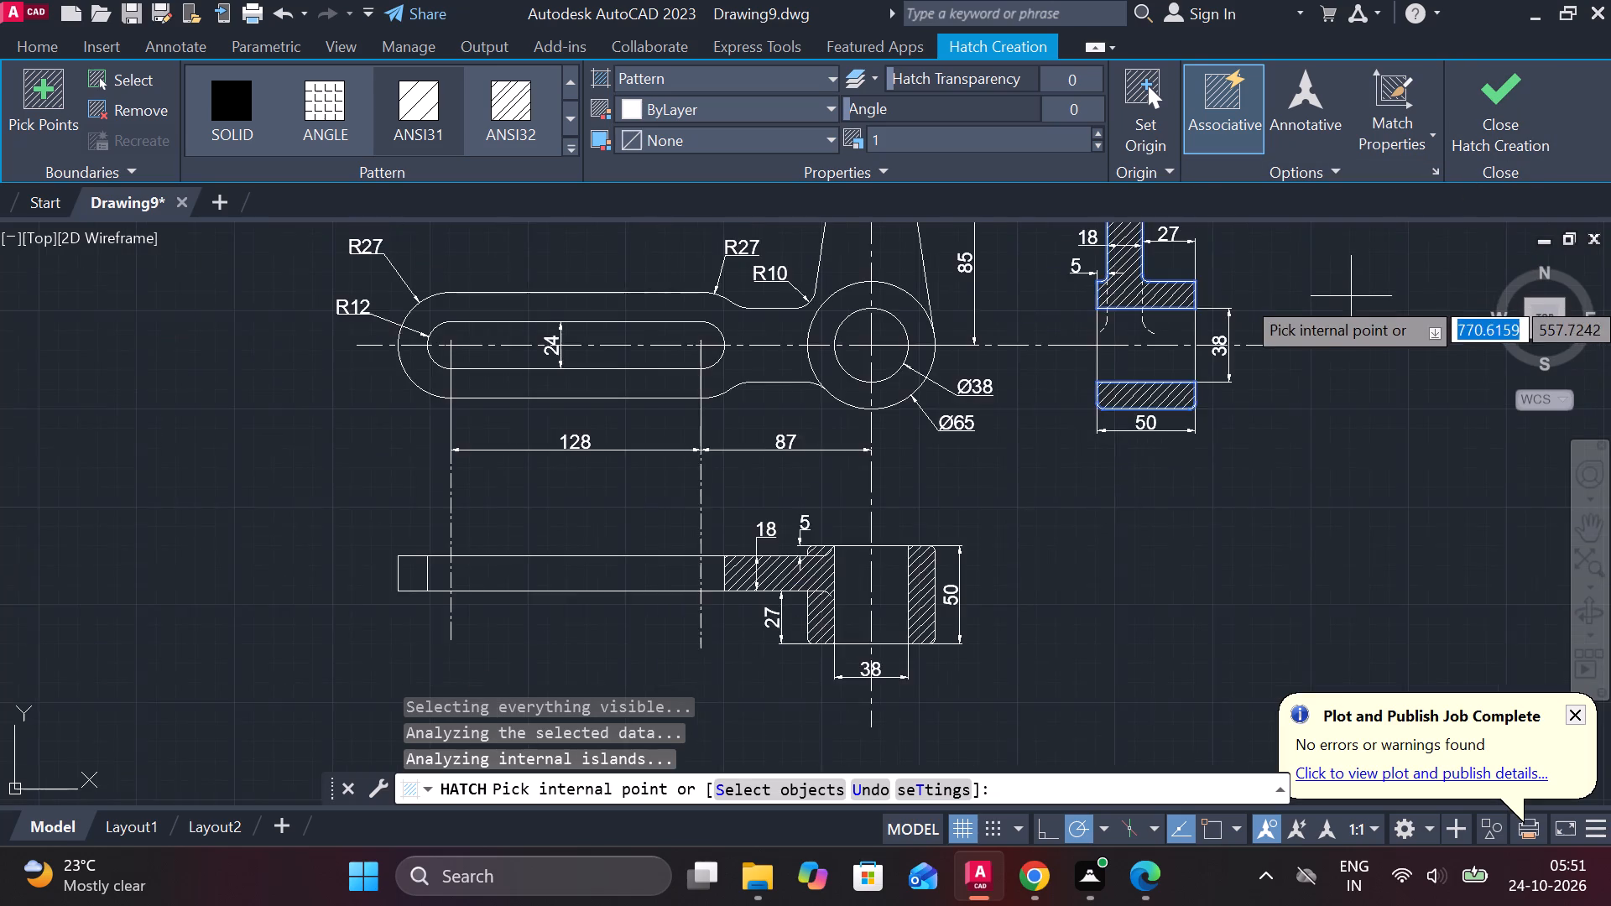
middle_drag(1351, 298, 1250, 549)
scroll(981, 392, up, 3)
click(1189, 409)
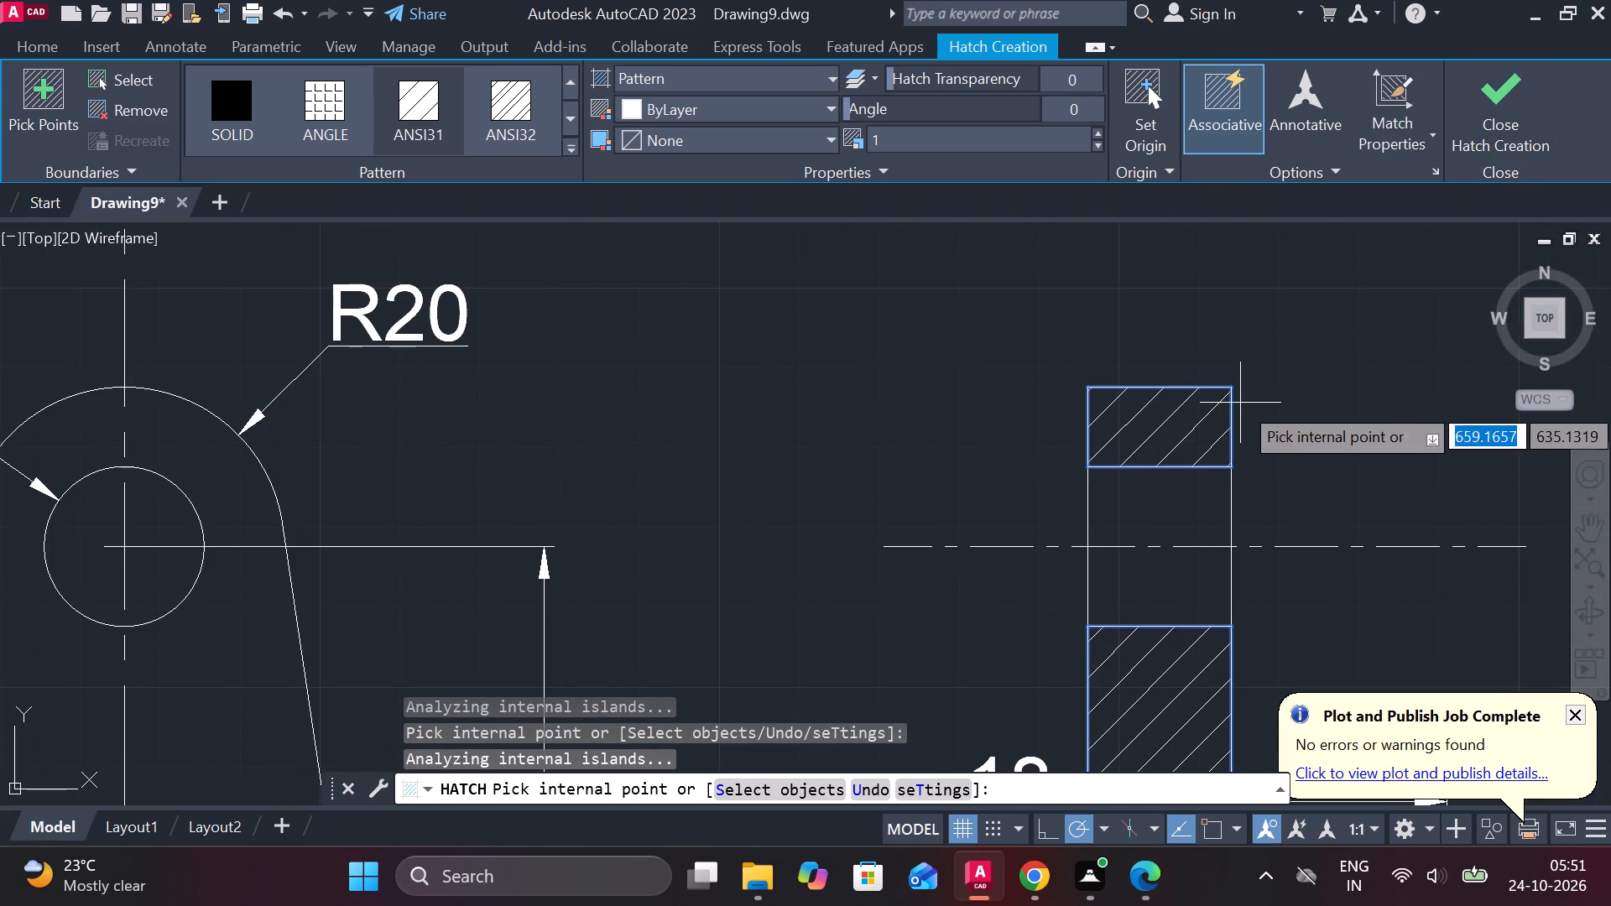
click(1499, 116)
In the forked lever drawing, draw a horizontal projection line from the small top hole's upper edge level across the side view's fork.
scroll(1175, 352, down, 2)
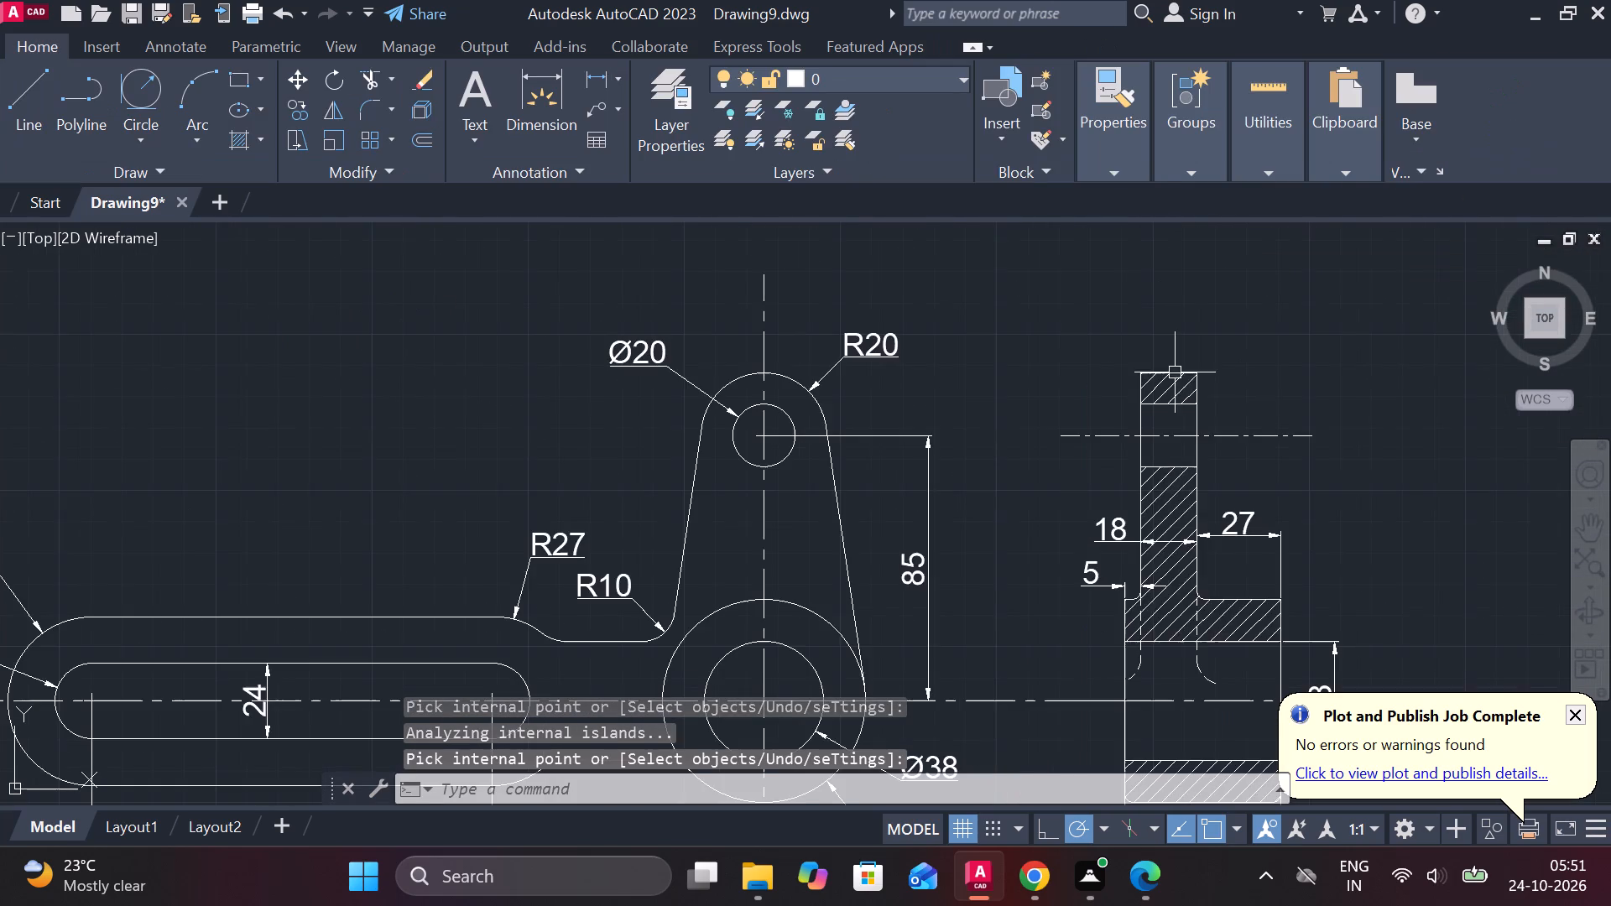
scroll(1264, 443, down, 1)
middle_drag(1356, 495, 1183, 351)
scroll(1190, 393, down, 1)
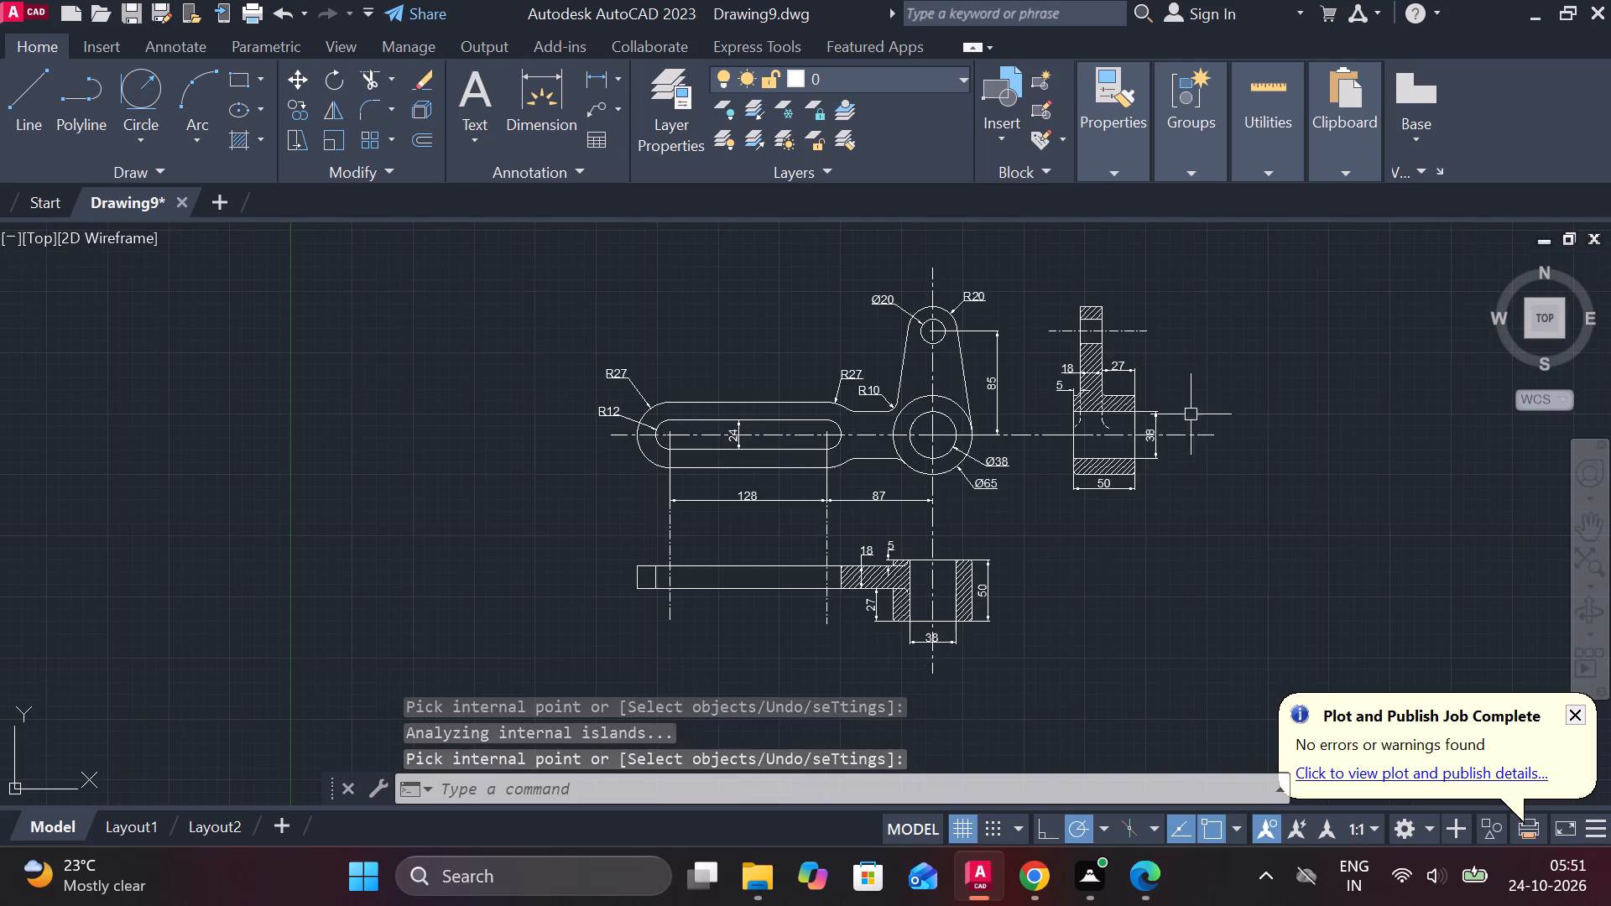
middle_drag(1170, 513, 1045, 420)
scroll(1066, 502, down, 1)
middle_drag(1049, 534, 941, 326)
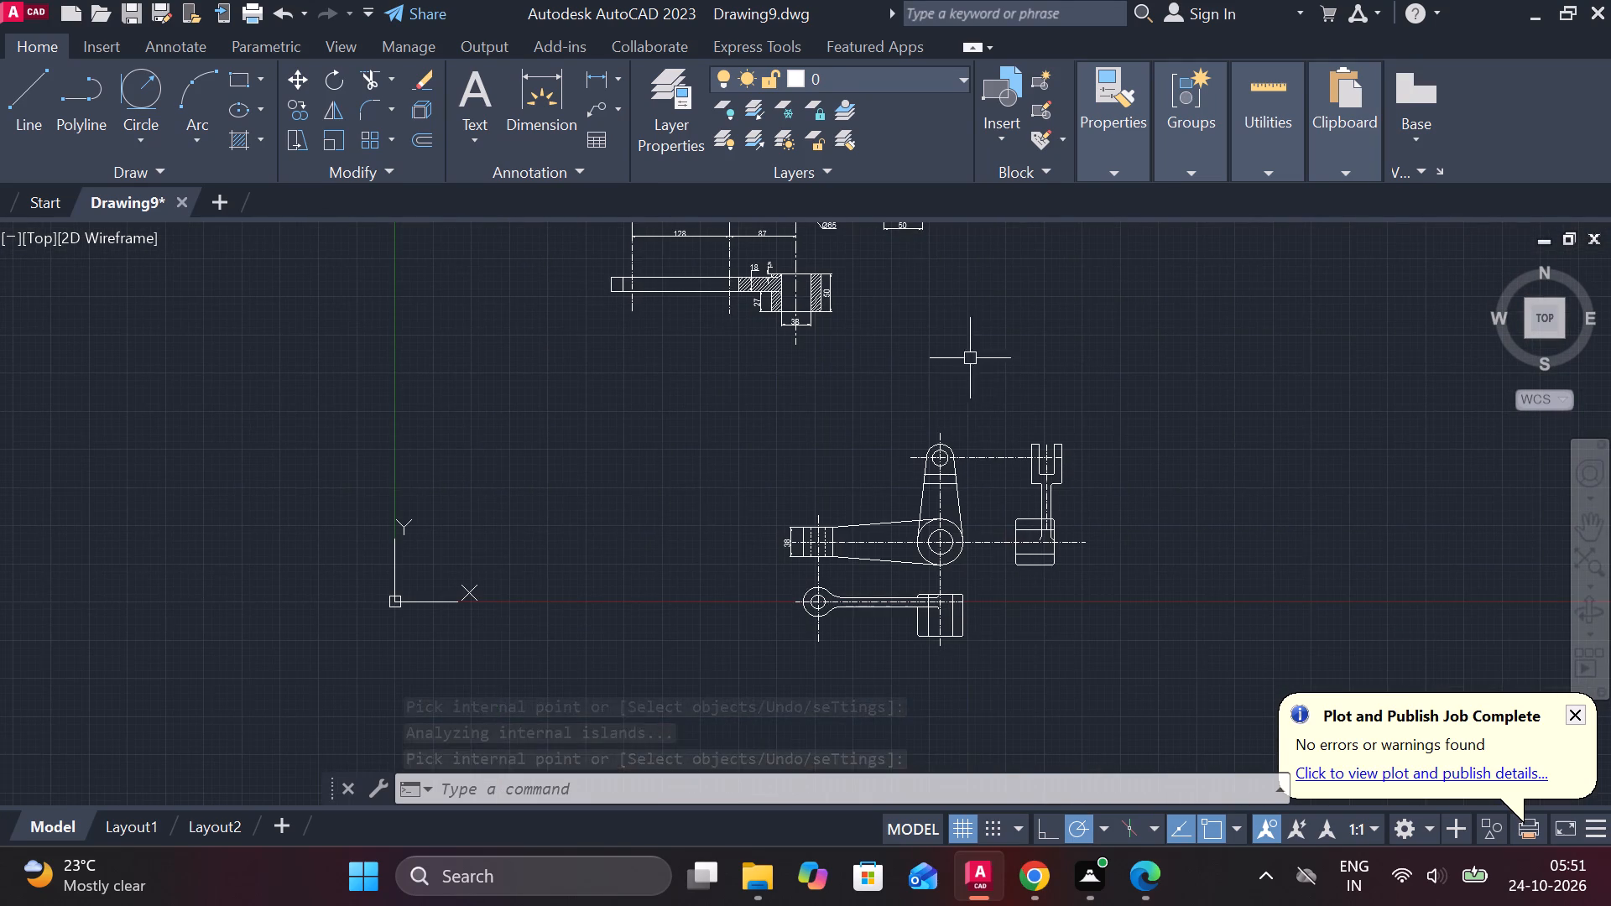
scroll(1000, 530, up, 3)
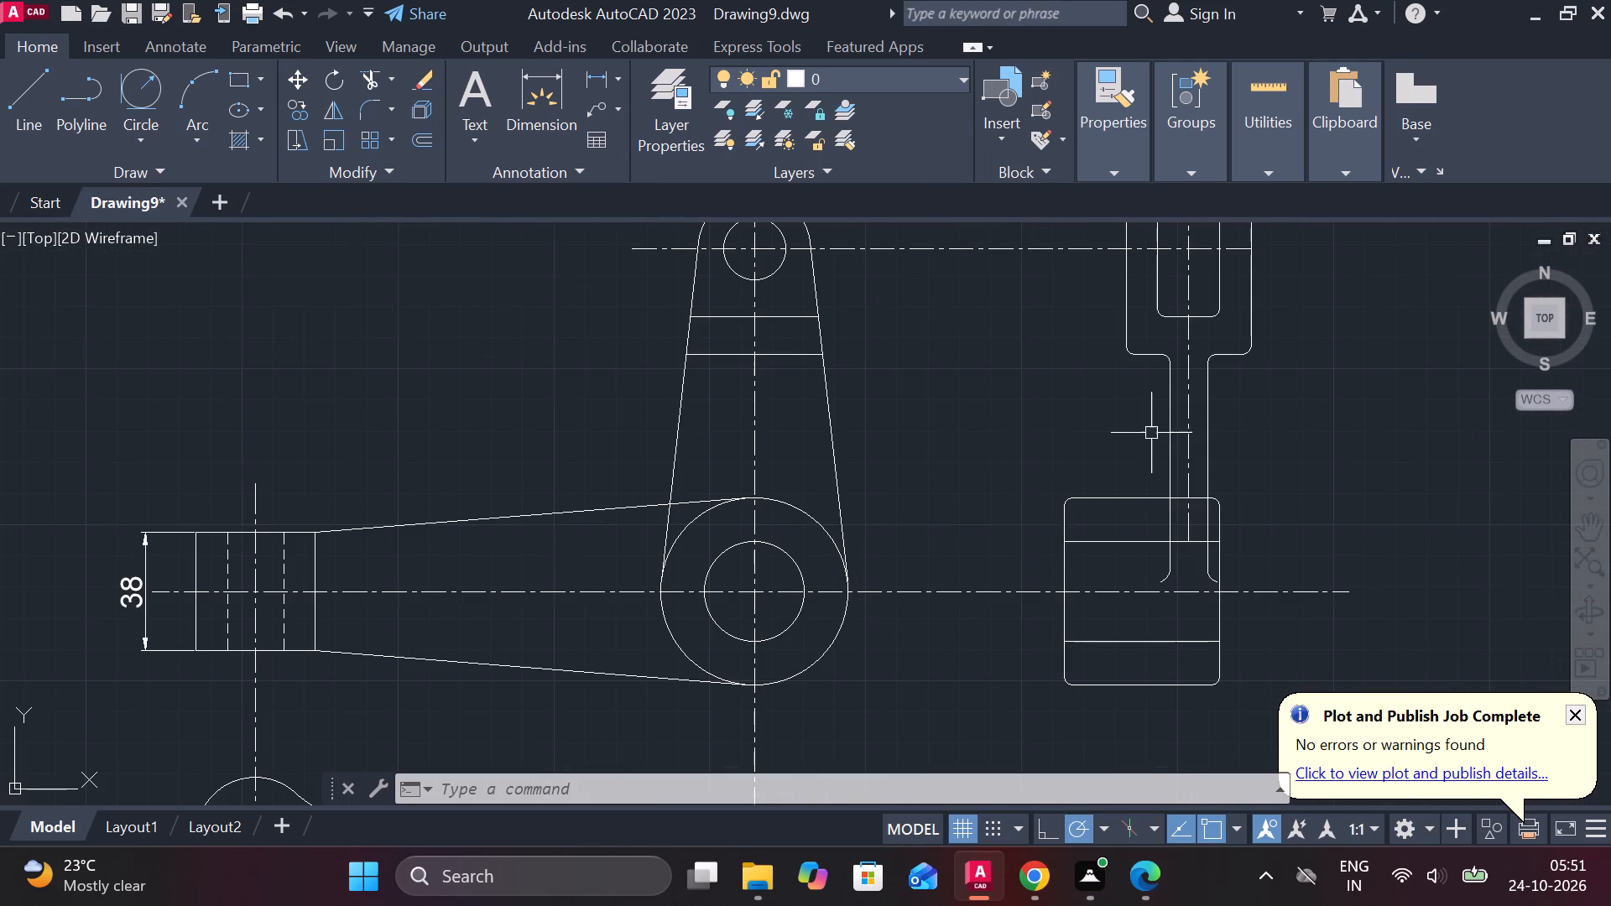
middle_drag(1151, 433, 1005, 558)
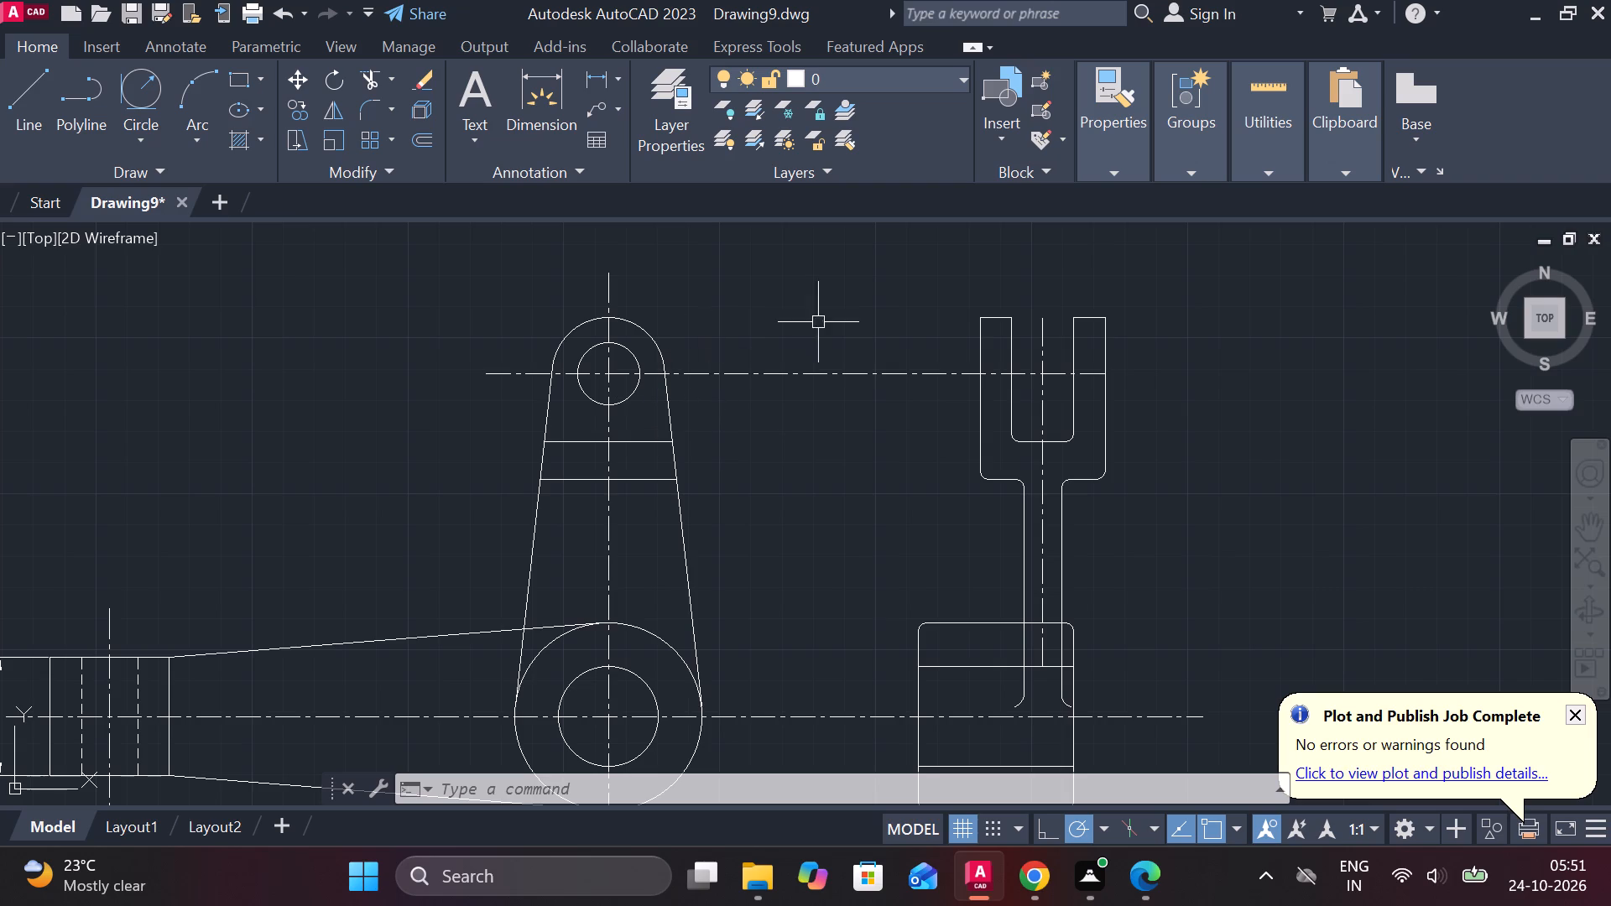
key(l)
key(Return)
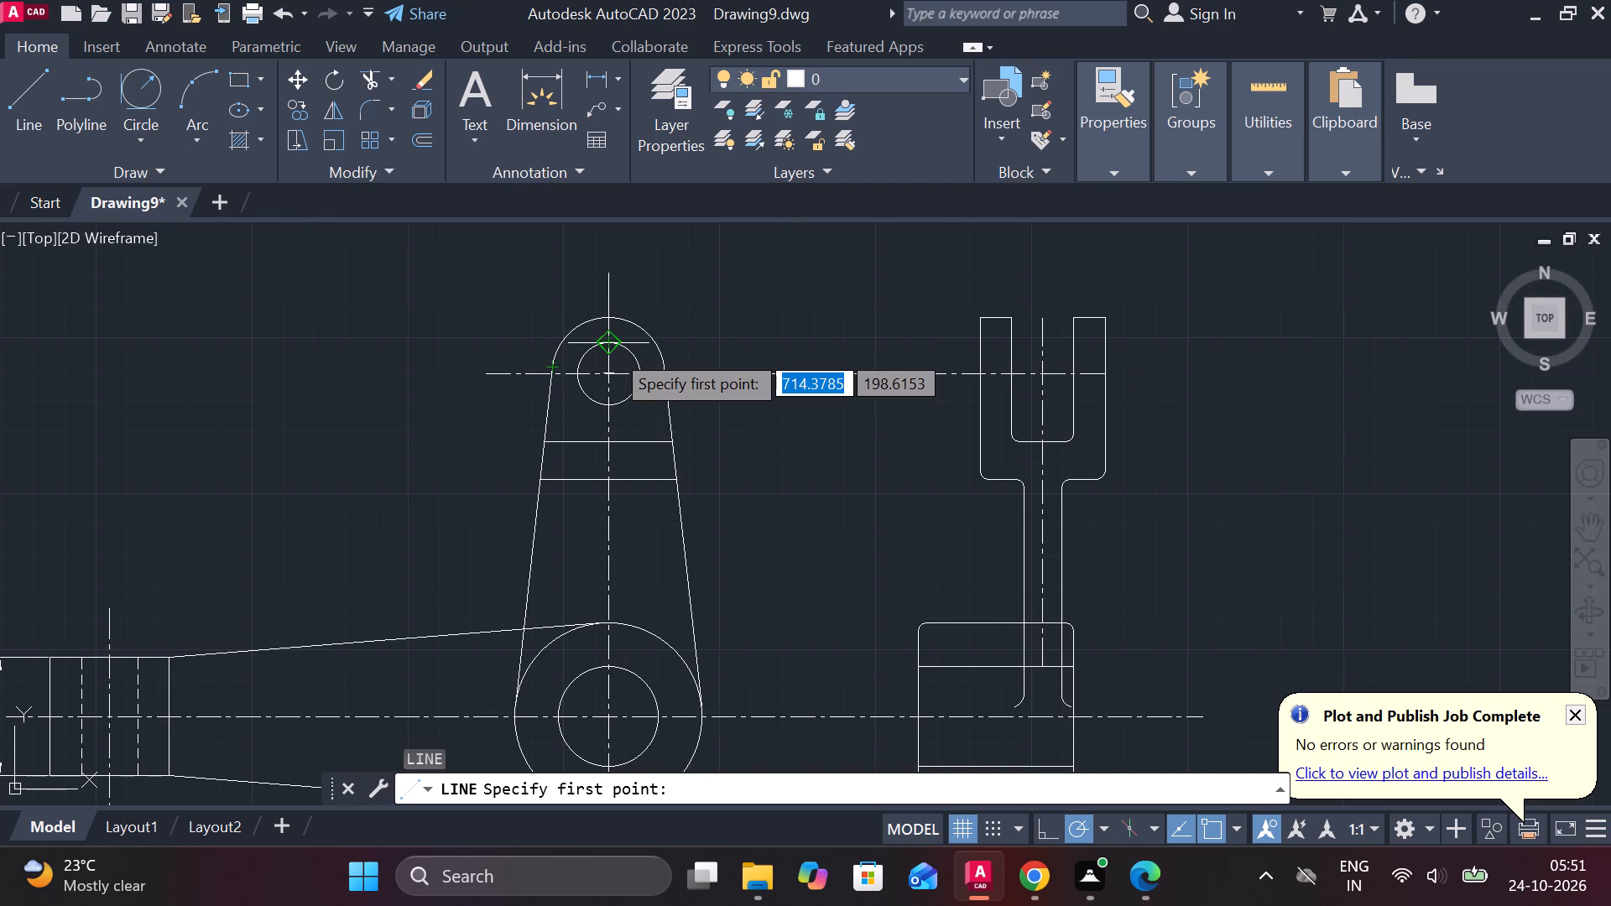
click(710, 351)
click(1299, 334)
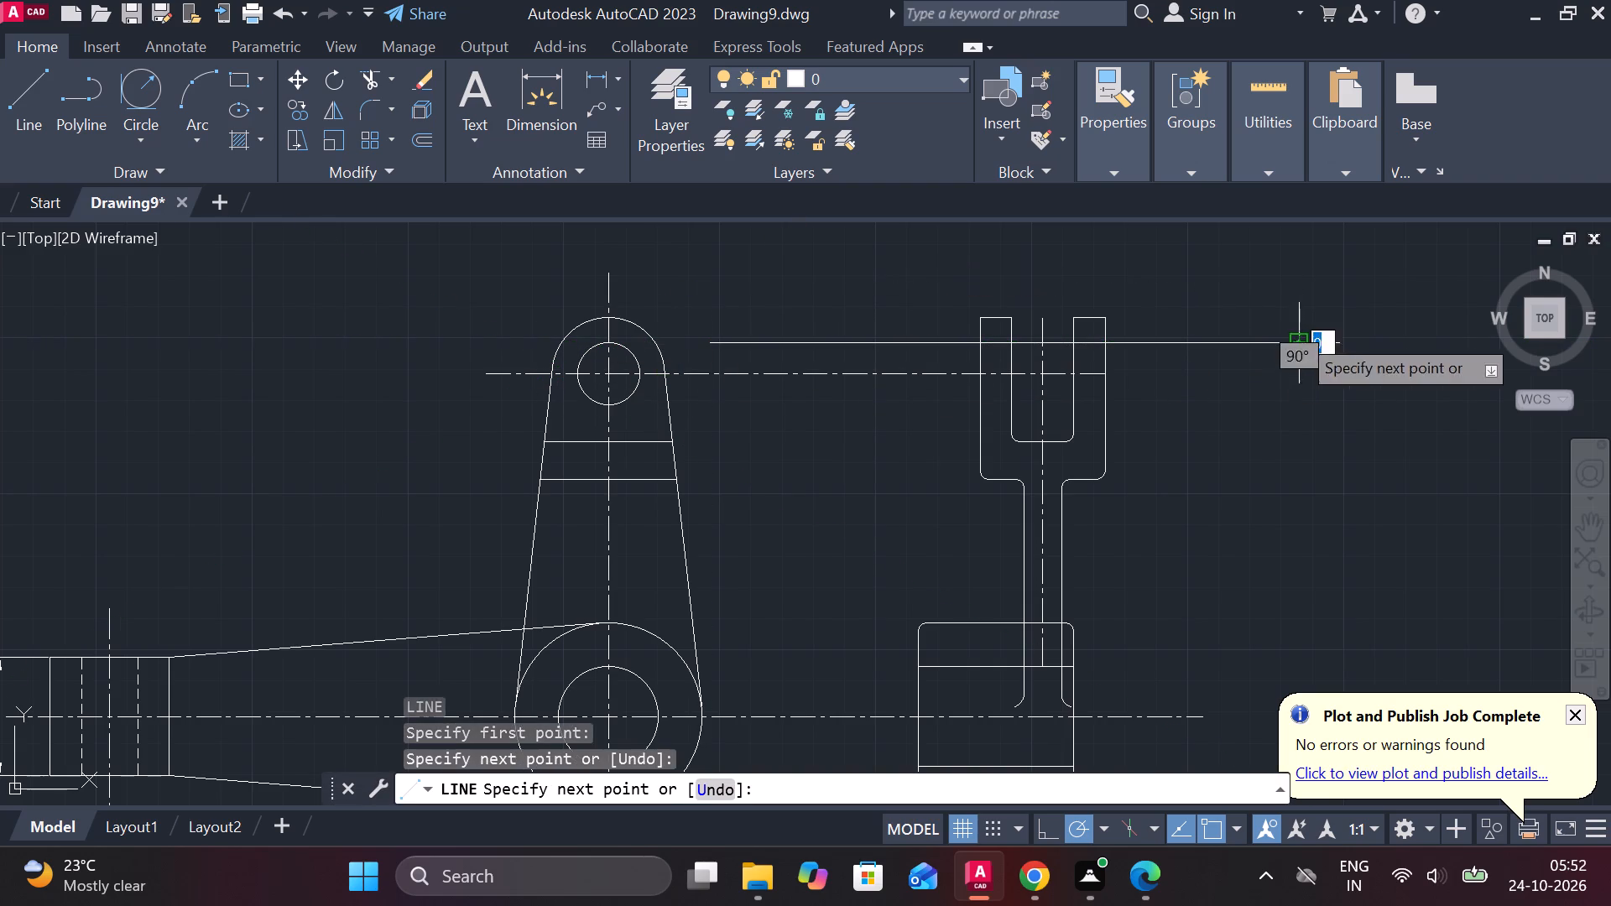
key(Escape)
Trim the upper hole projection line so it remains only inside the two prongs of the side view's fork.
text(TR)
key(space)
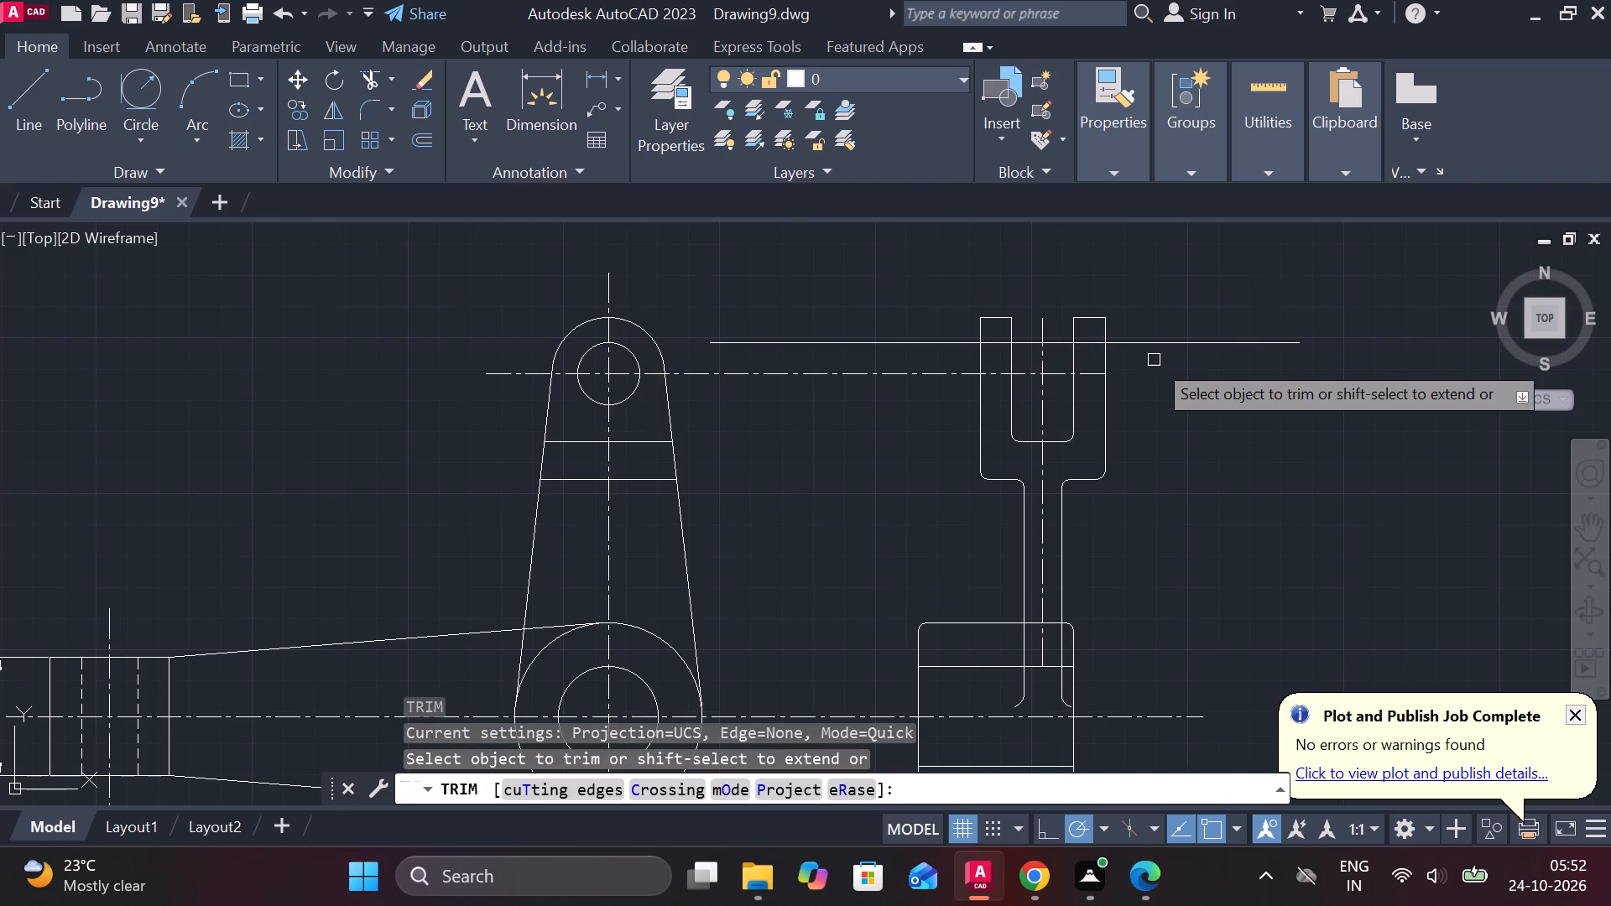
click(1146, 344)
click(1060, 346)
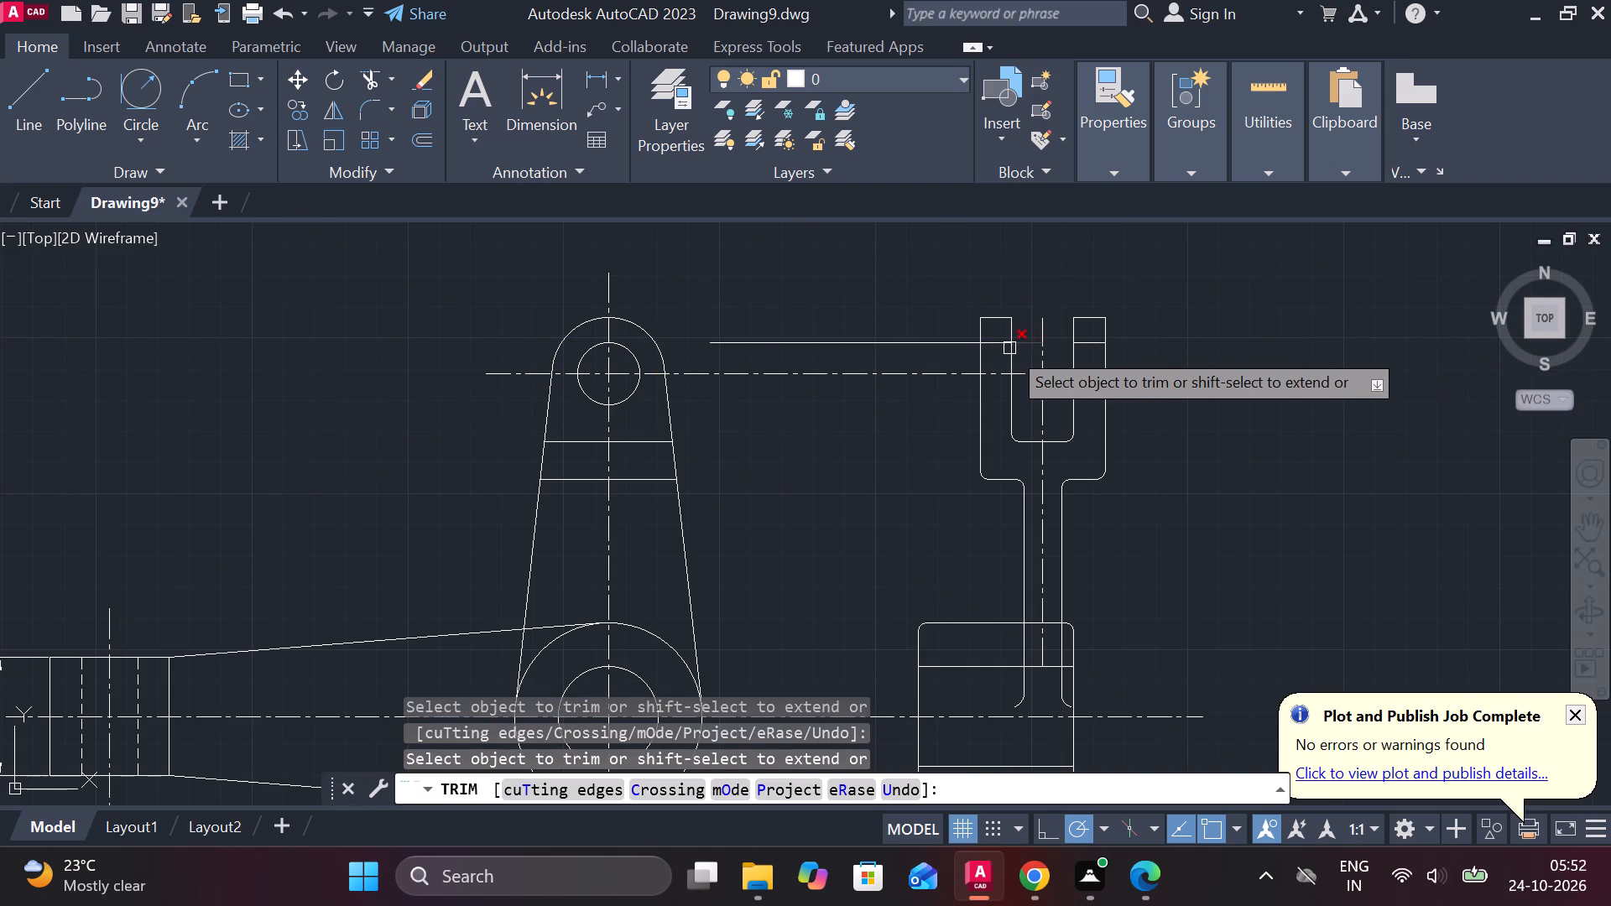
click(1024, 348)
click(932, 348)
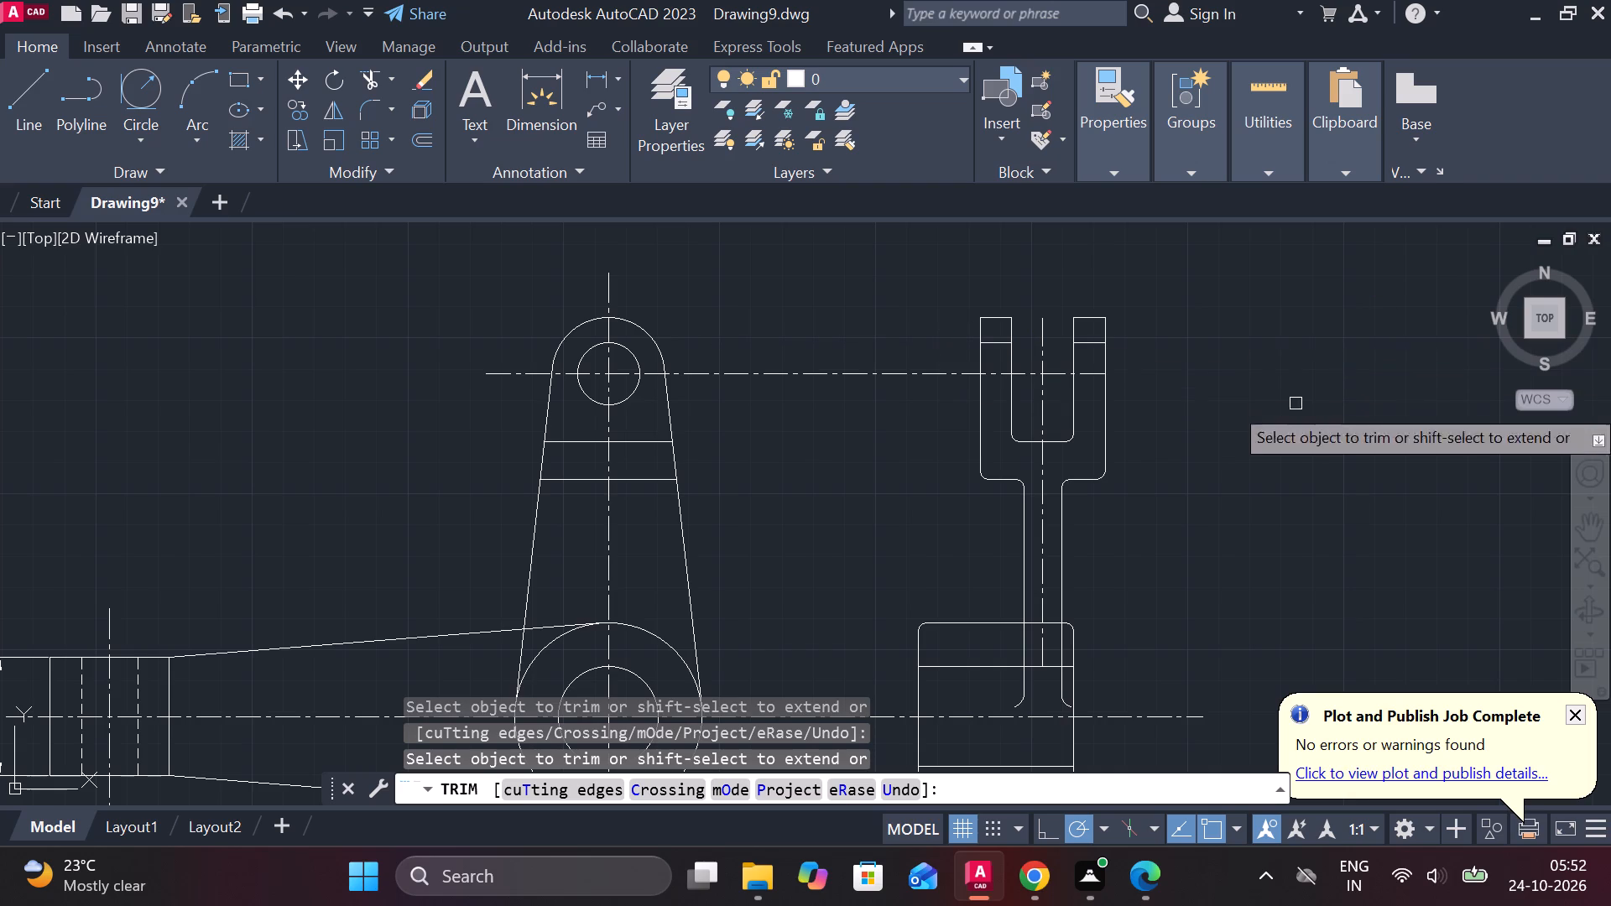
key(Escape)
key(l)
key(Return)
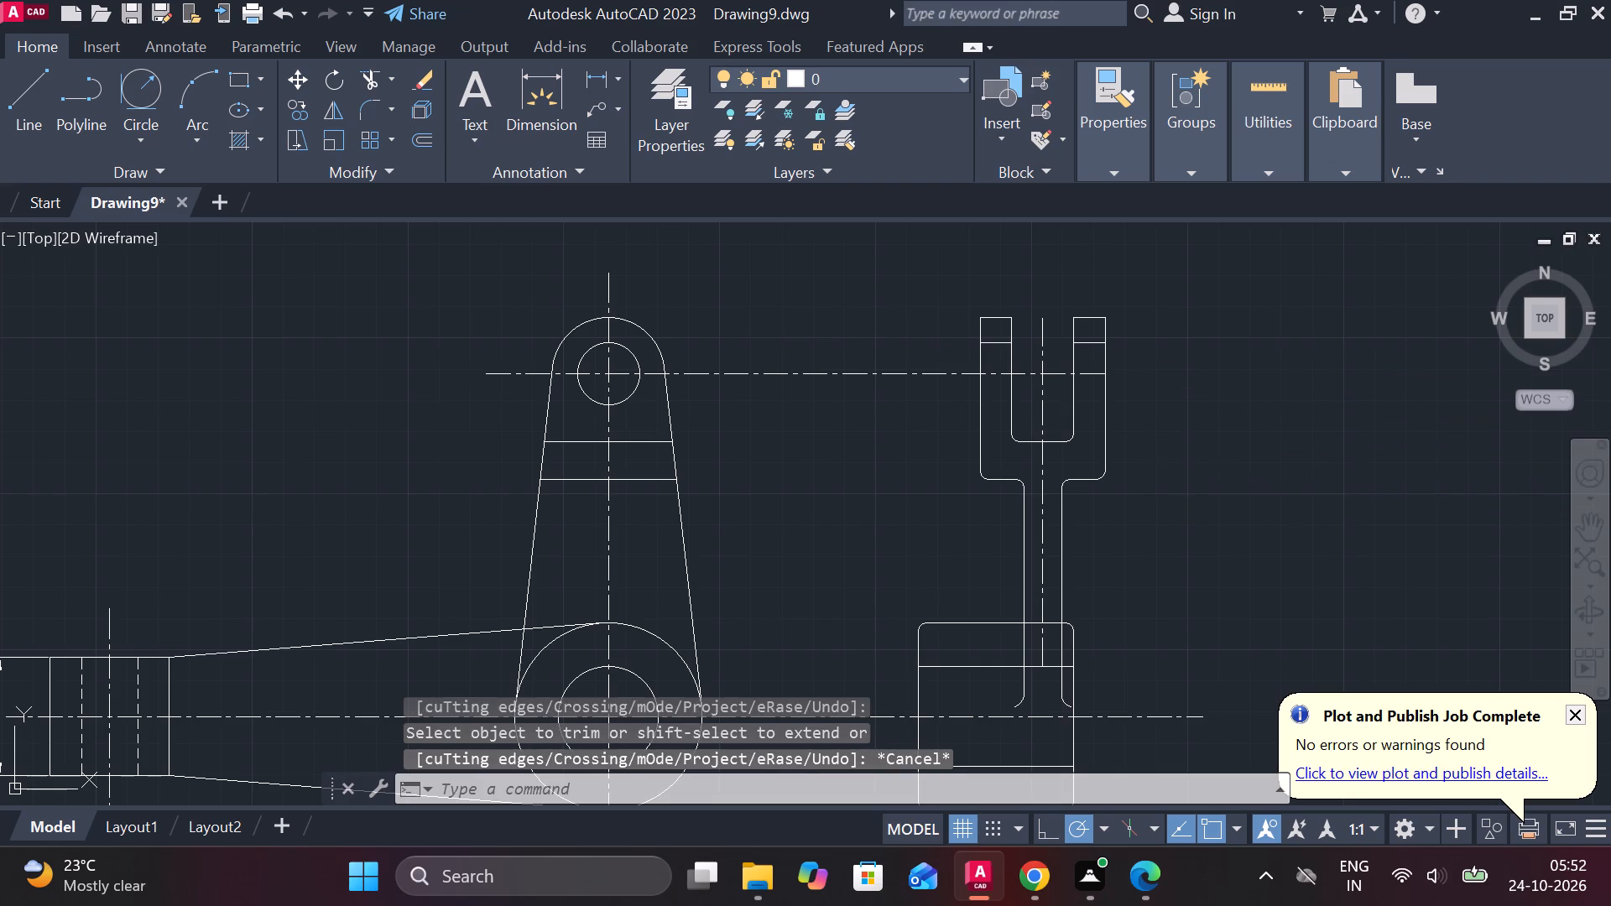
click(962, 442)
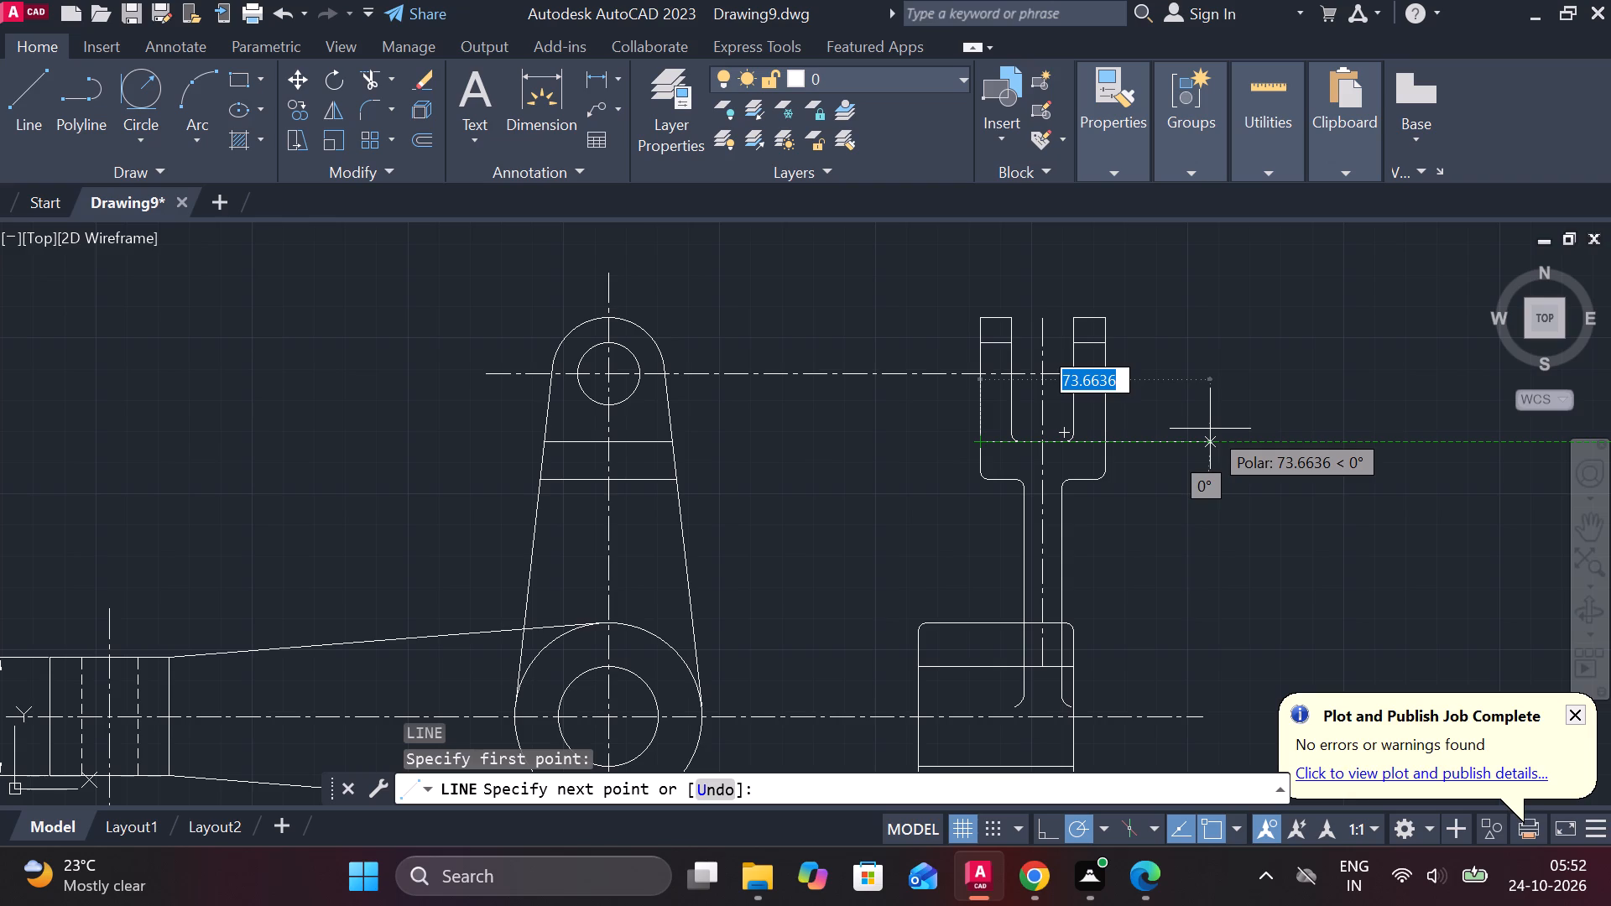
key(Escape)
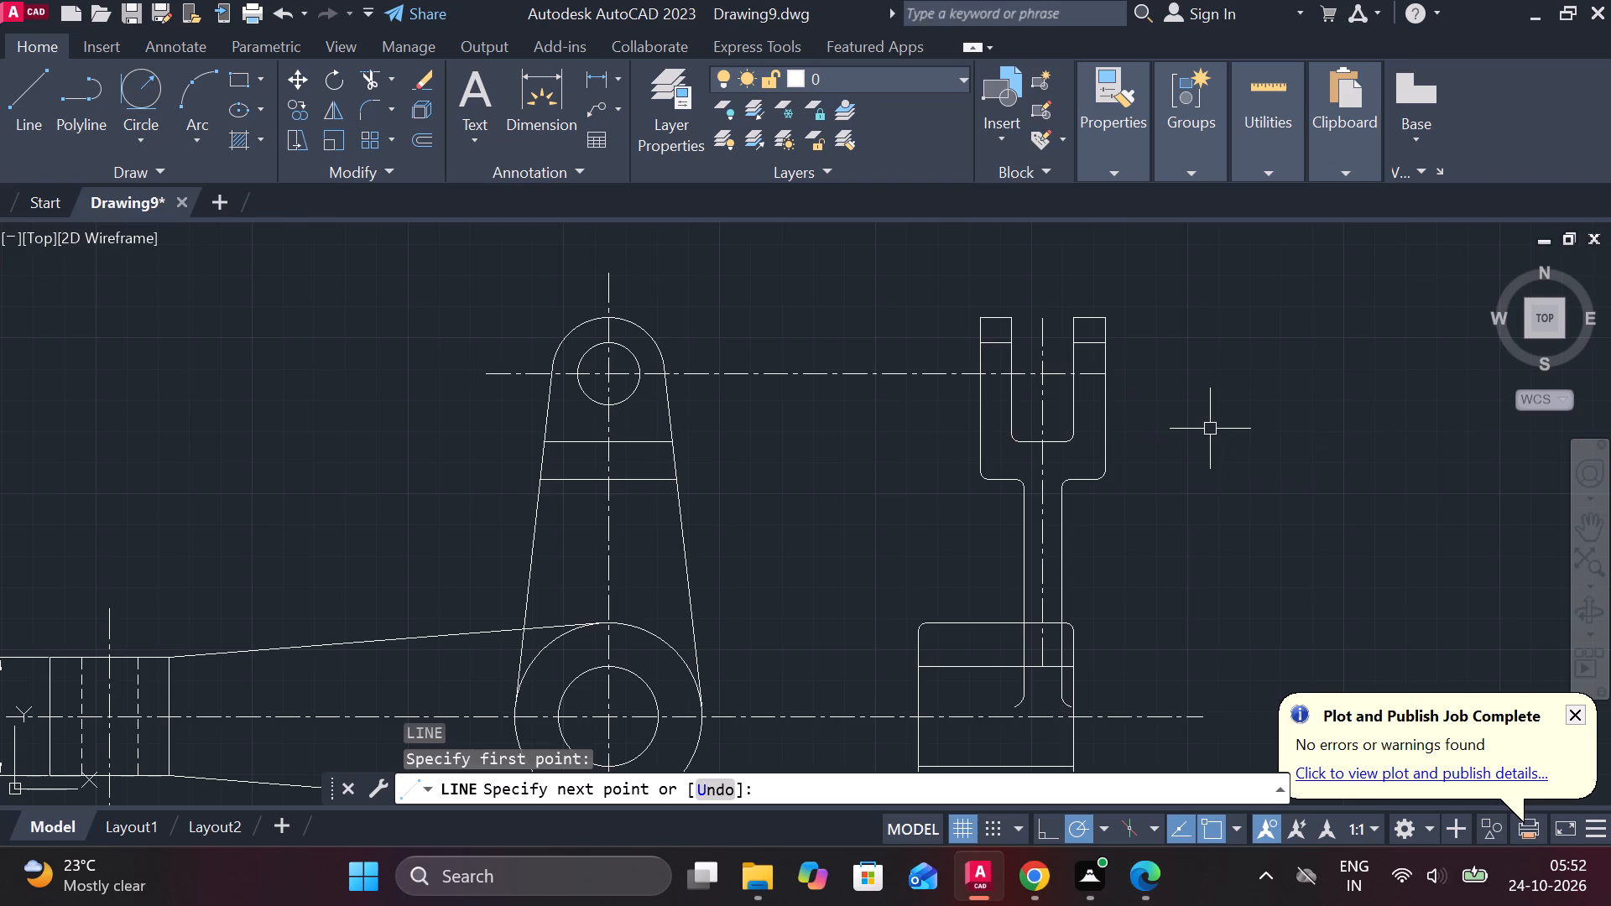
Draw a horizontal projection line from the small top hole's lower edge level across the side view's fork.
key(l)
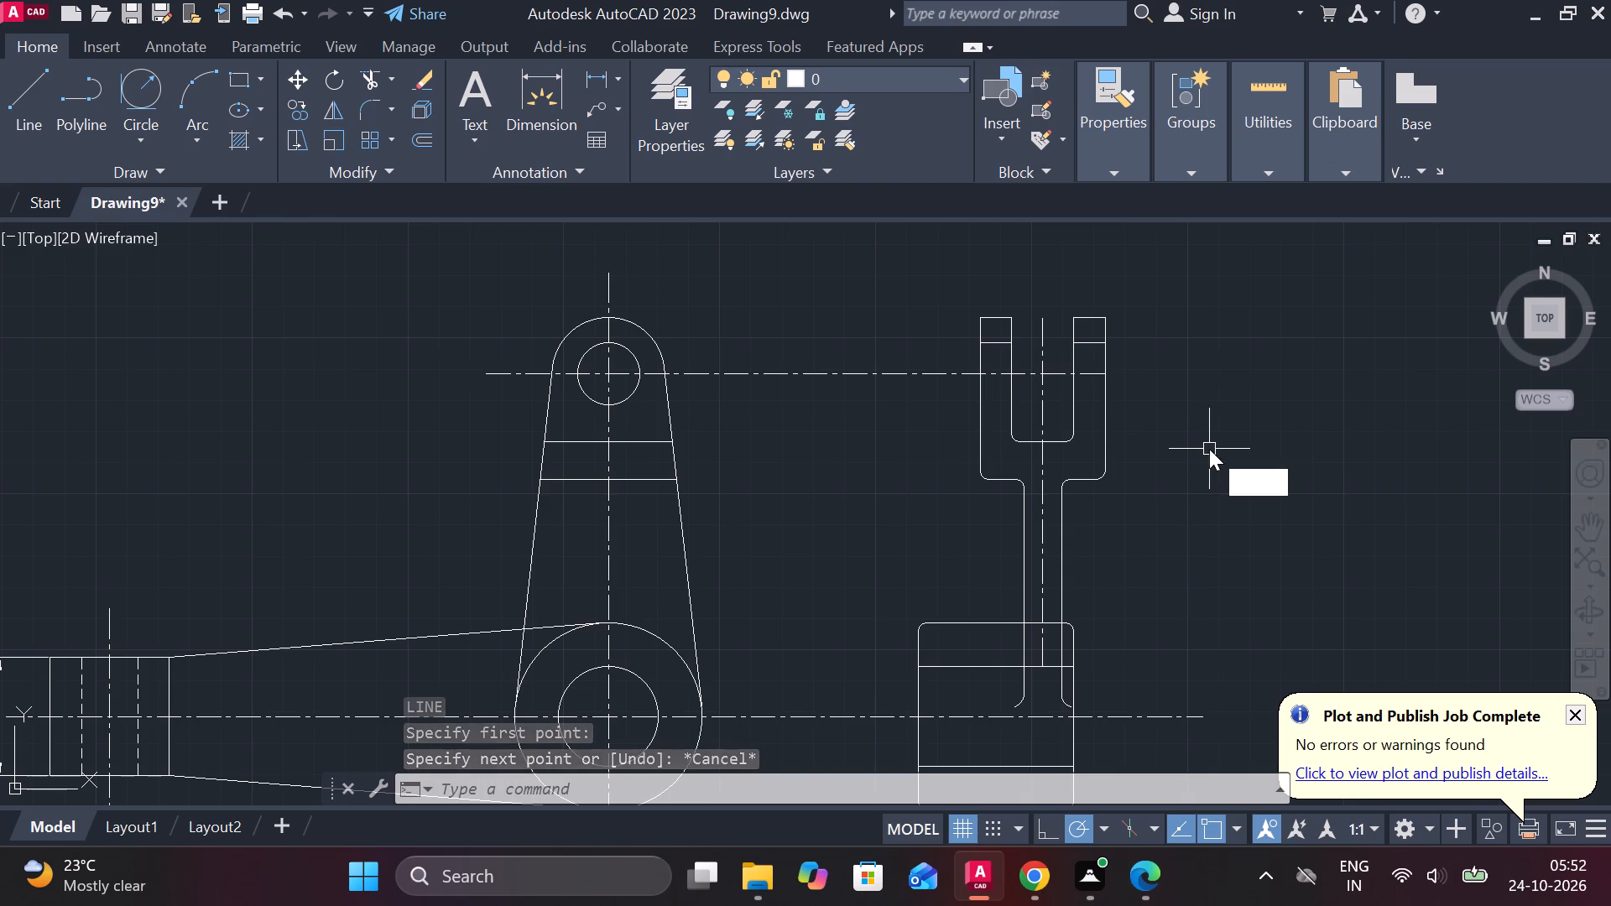
key(Return)
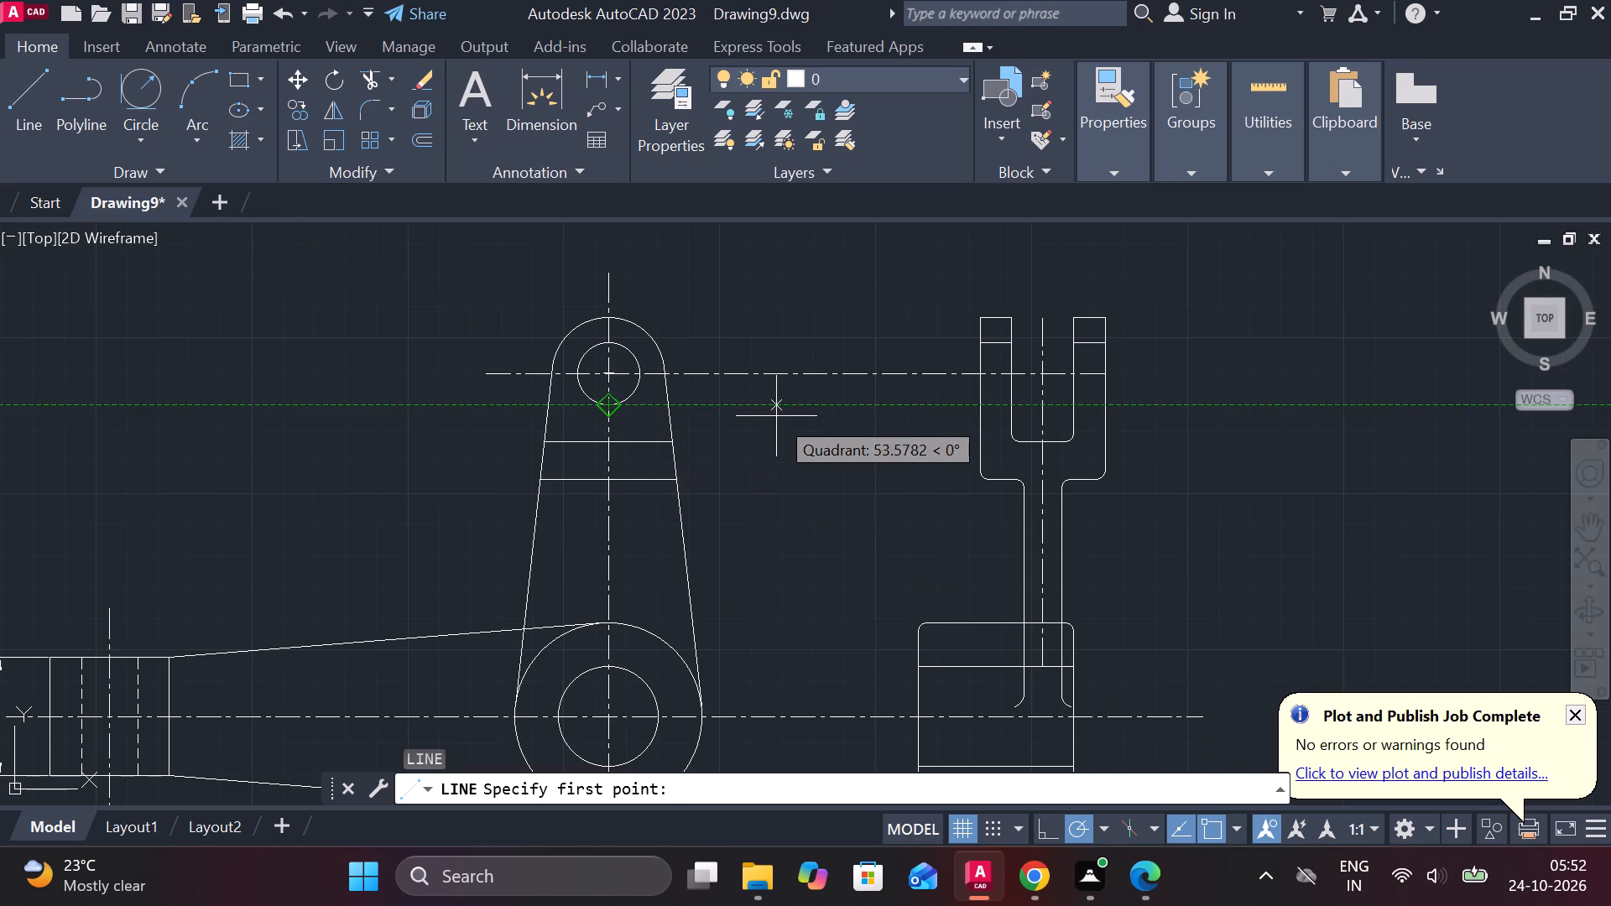
click(776, 416)
click(1182, 402)
key(Escape)
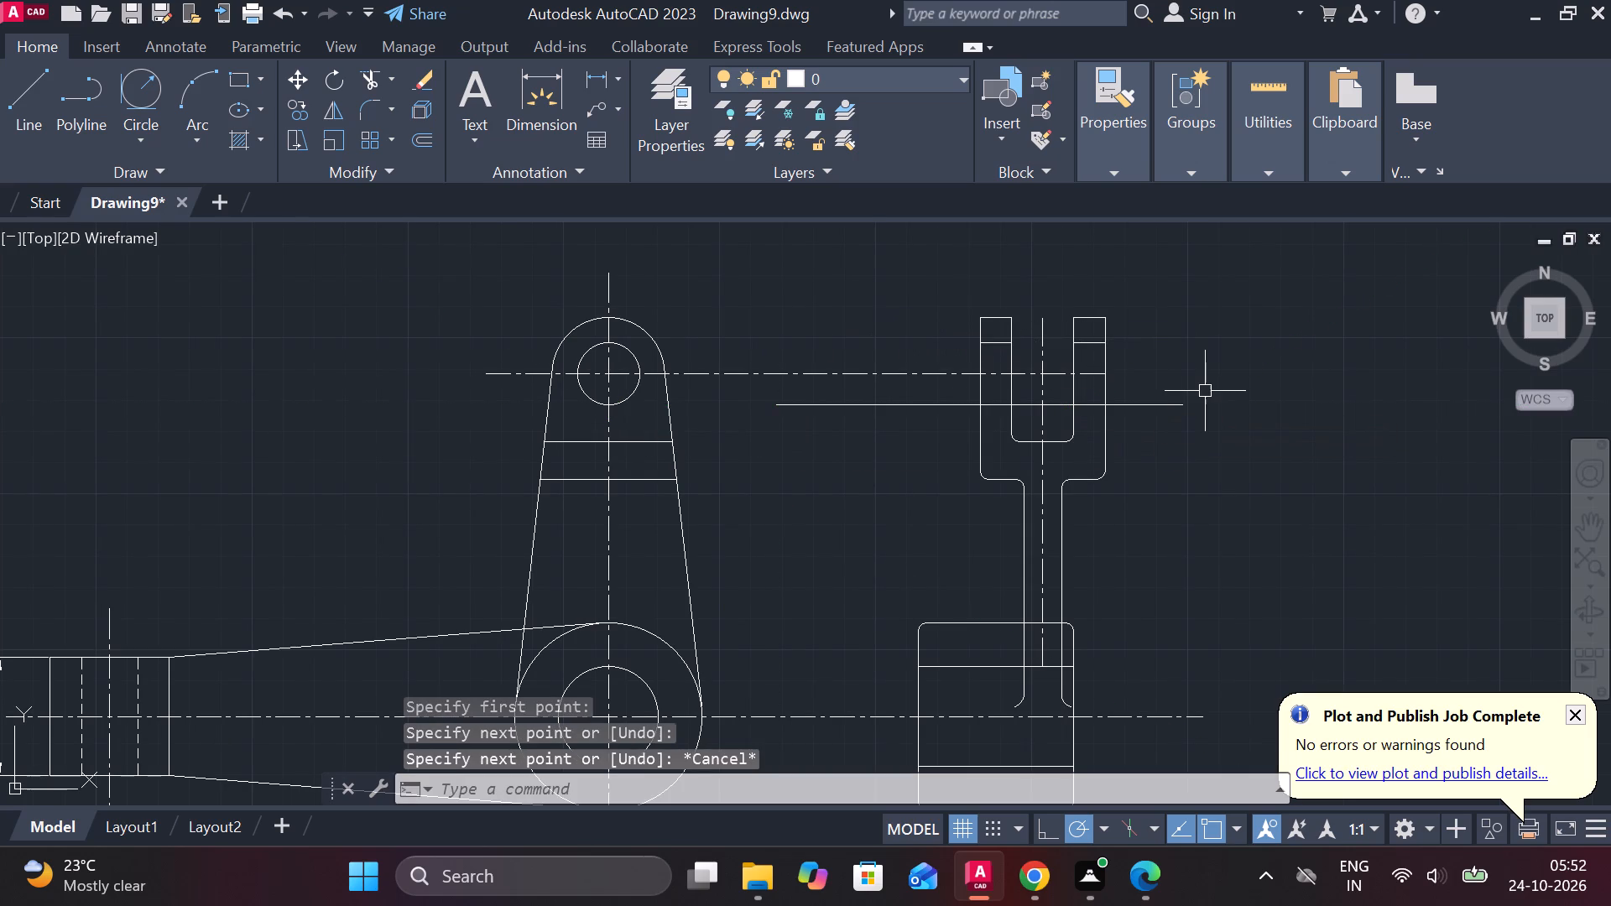
Trim the lower hole projection line so it remains only inside the fork's two prongs.
text(TR)
key(space)
click(1177, 403)
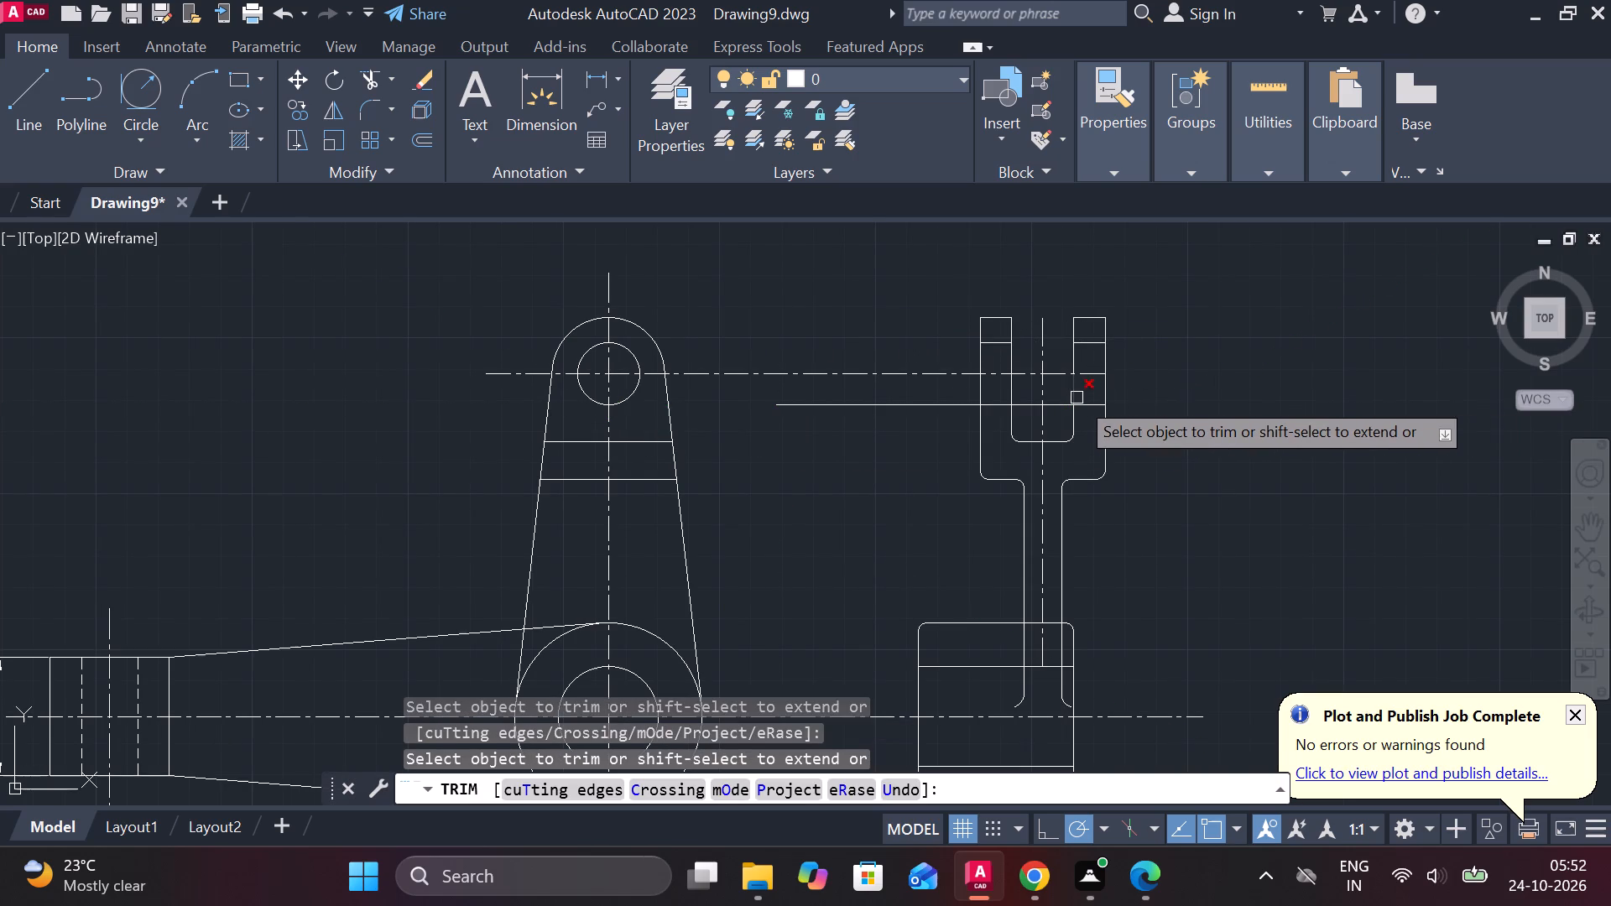
click(1065, 404)
click(1030, 404)
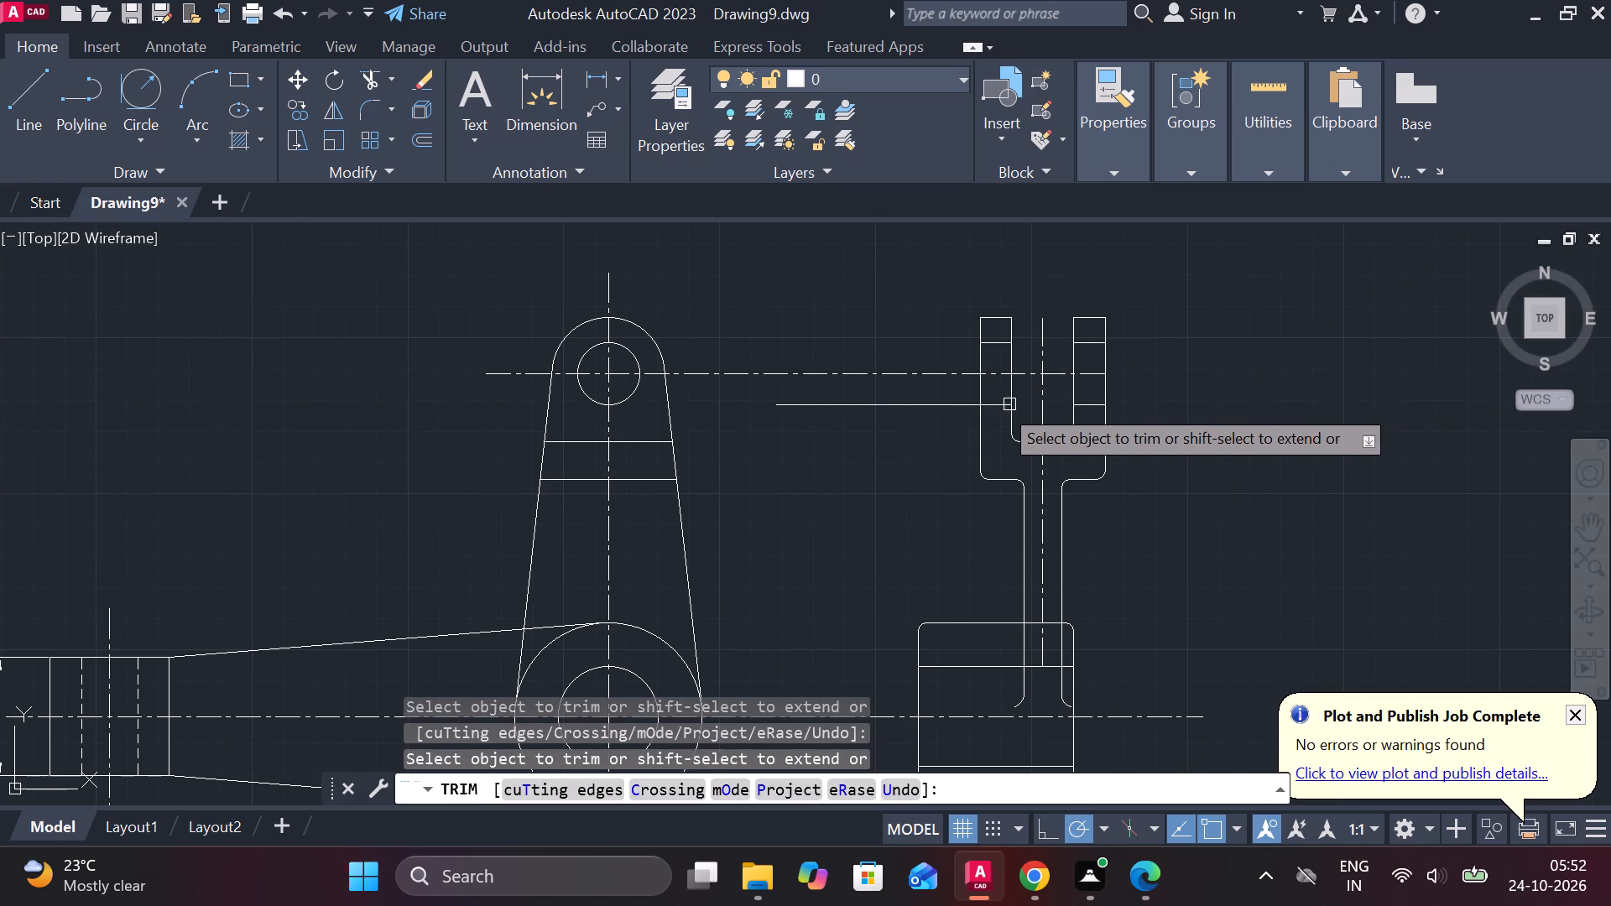
click(912, 407)
key(Escape)
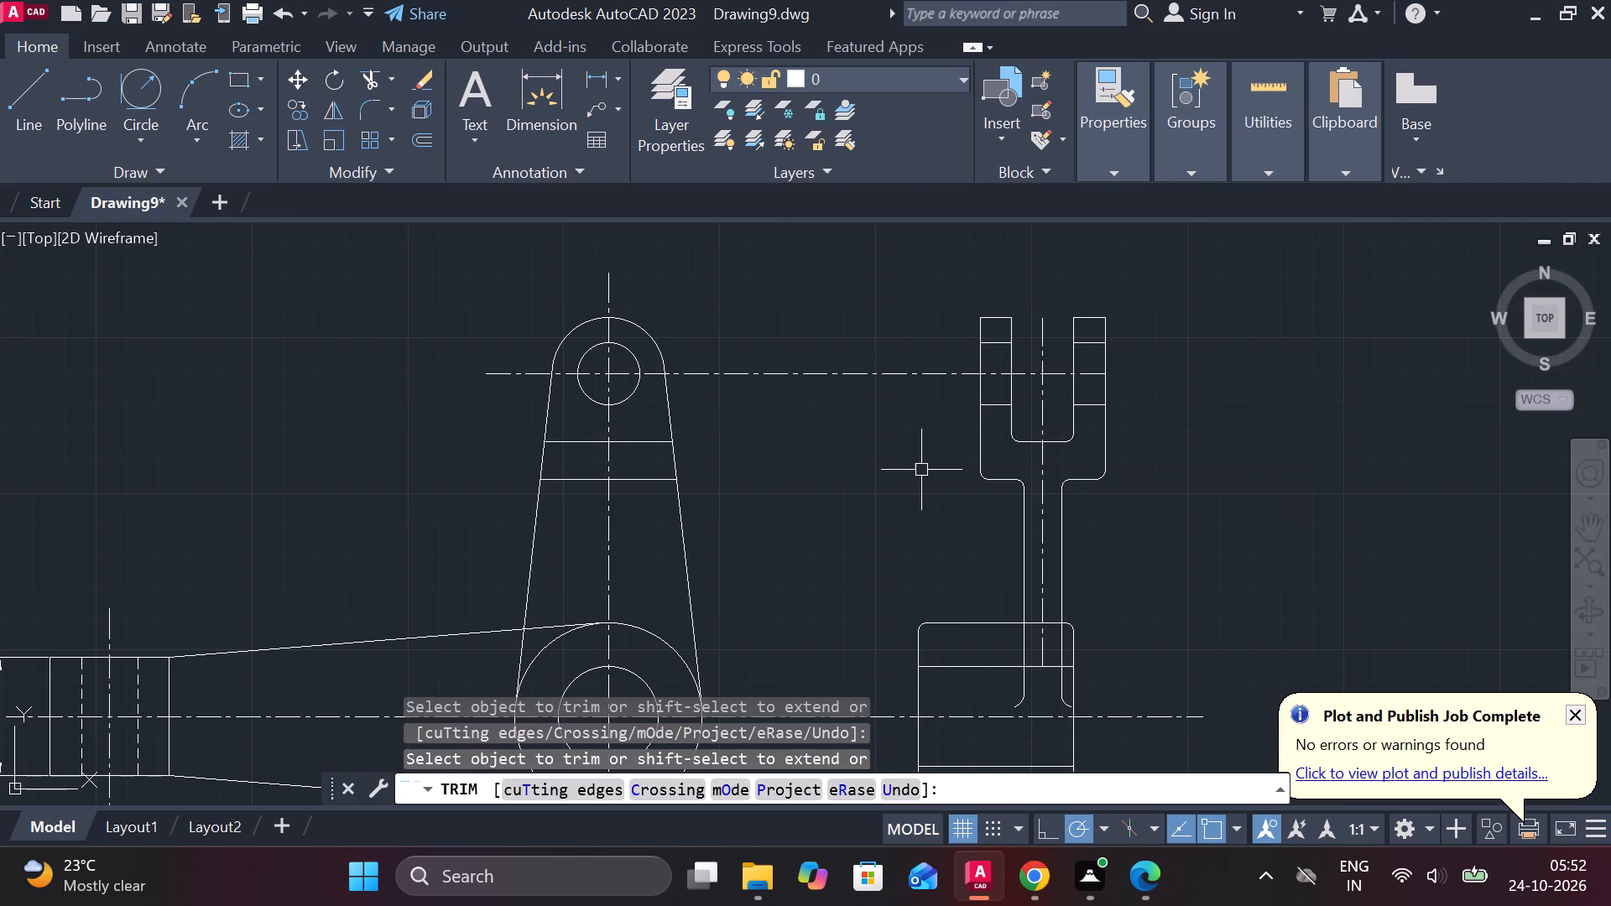
Draw a wavy spline break line across the fork's left prong below the hole, from outer edge to inner slot corner.
scroll(921, 470, up, 1)
middle_drag(923, 470, 847, 490)
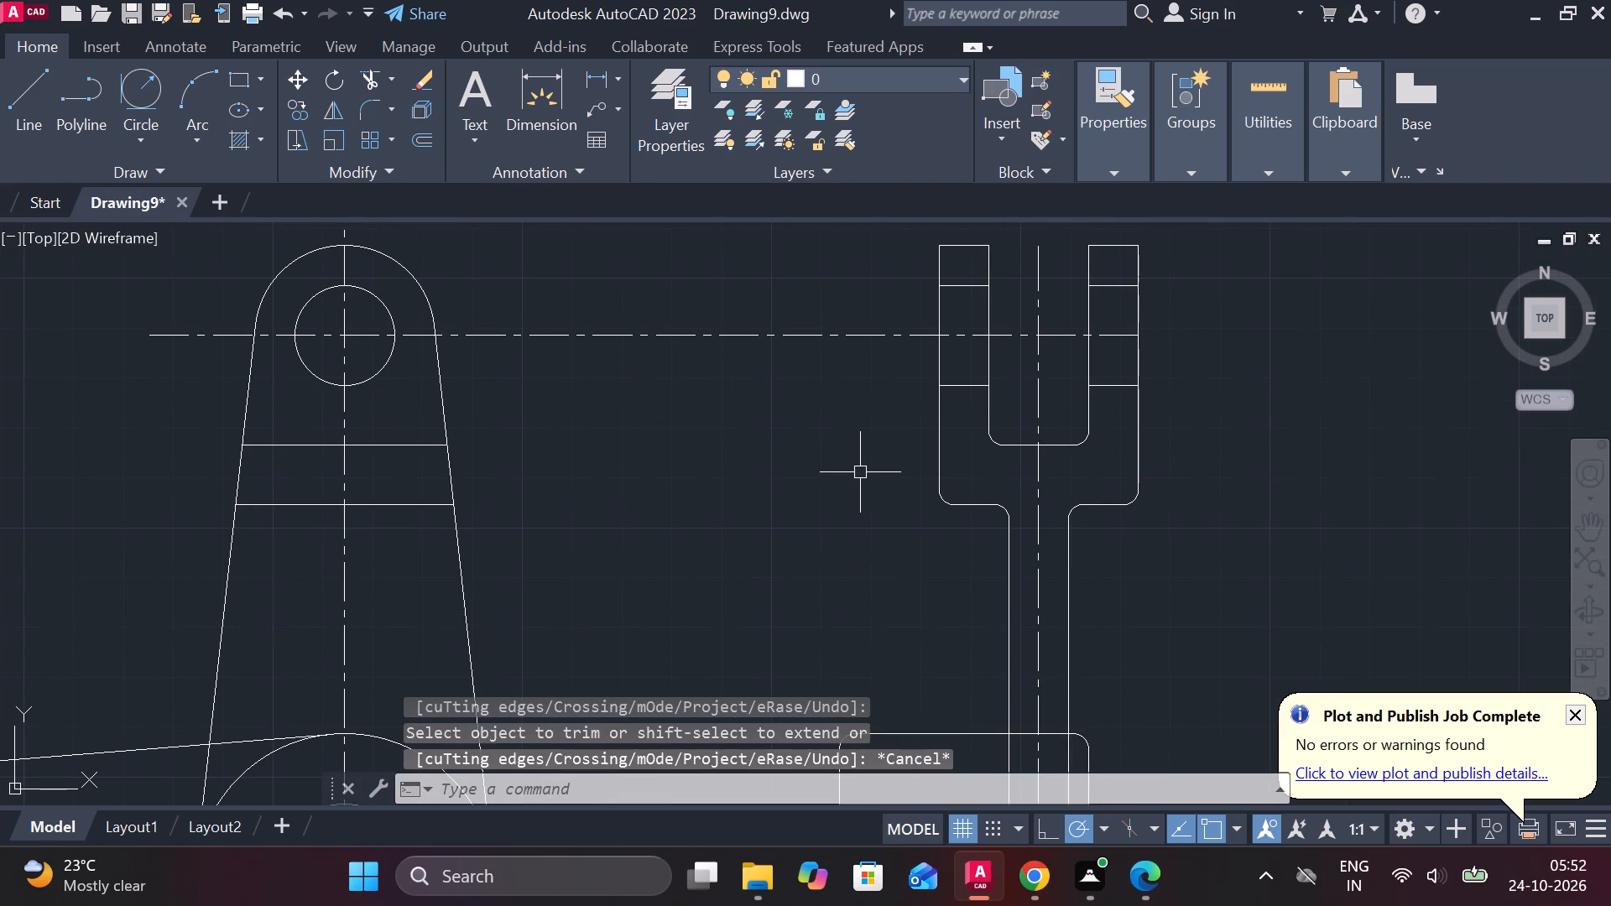
text(SP)
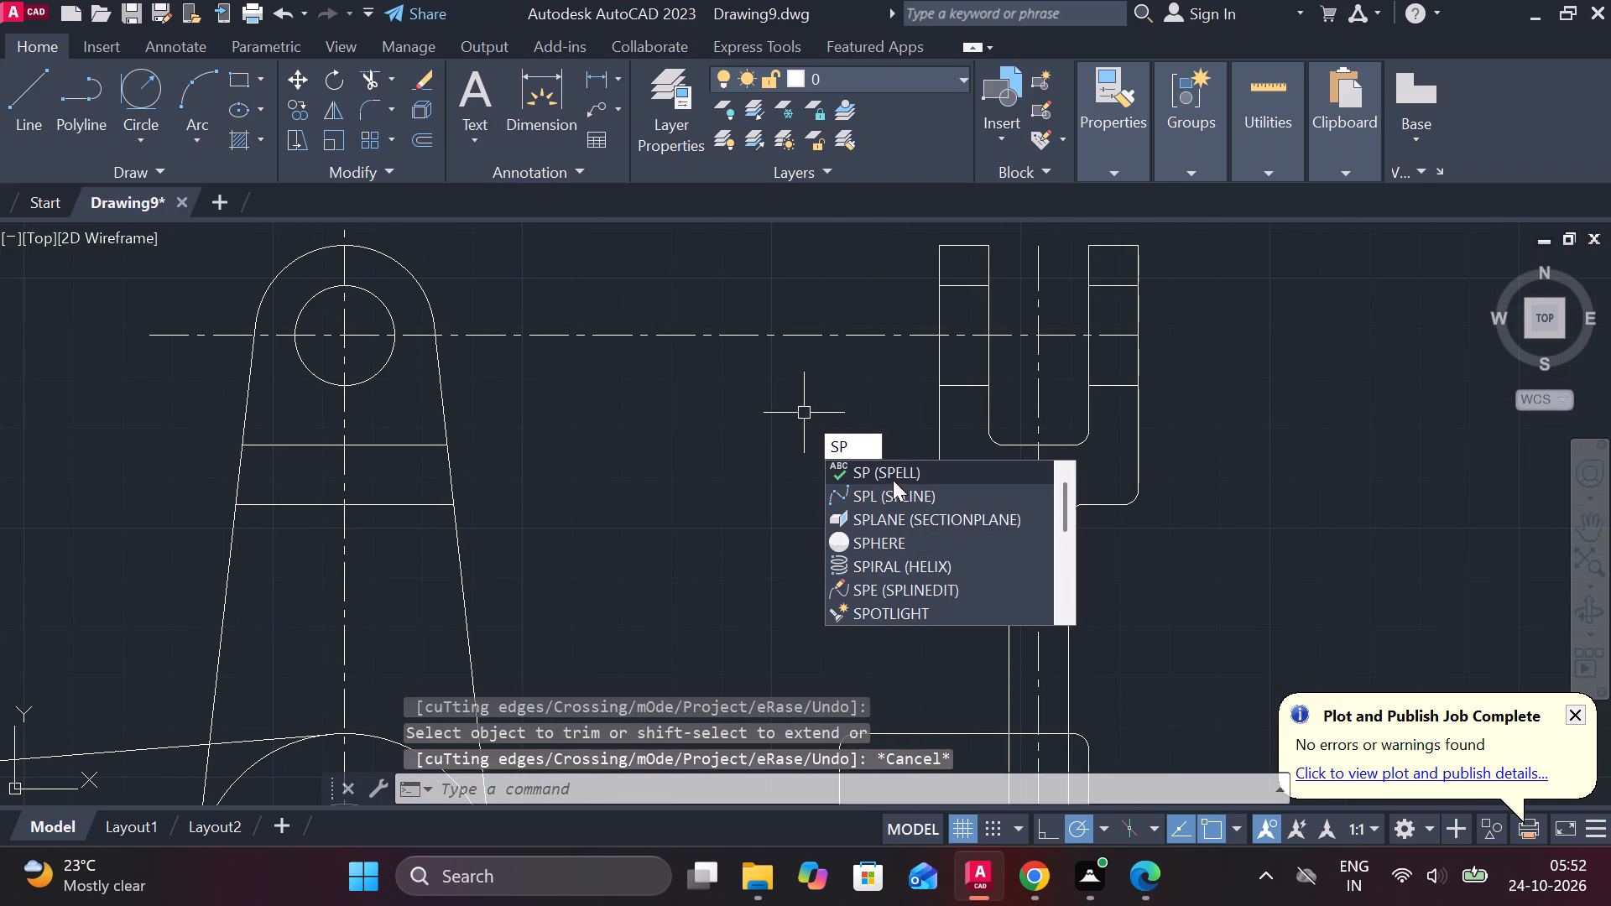
click(893, 487)
scroll(1021, 404, up, 2)
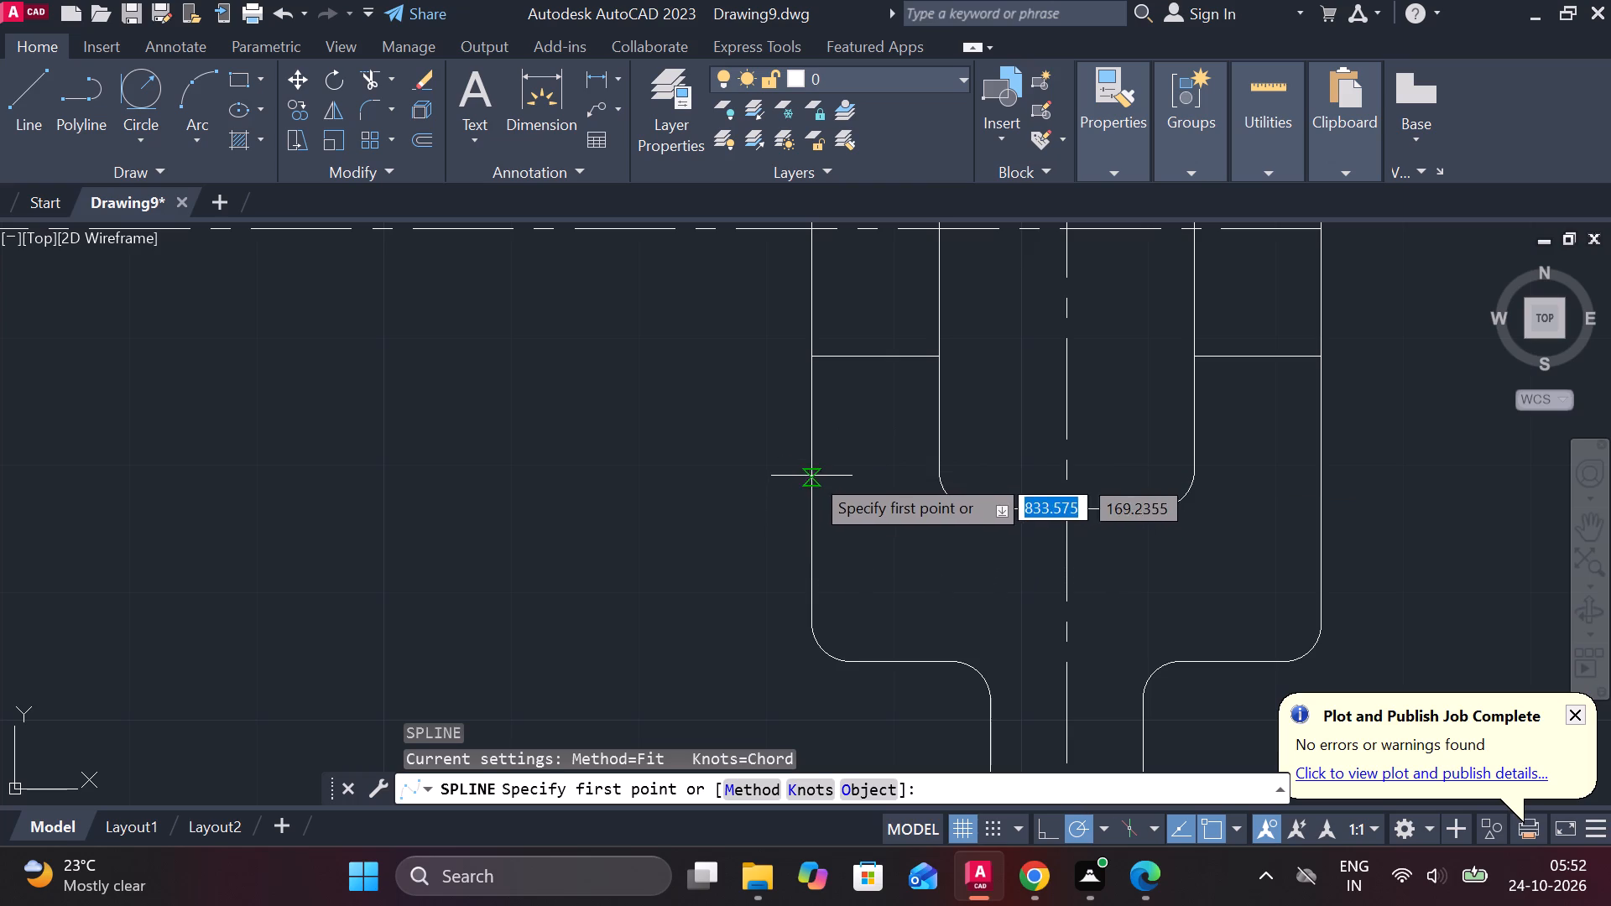
click(811, 474)
click(858, 488)
click(884, 477)
click(916, 485)
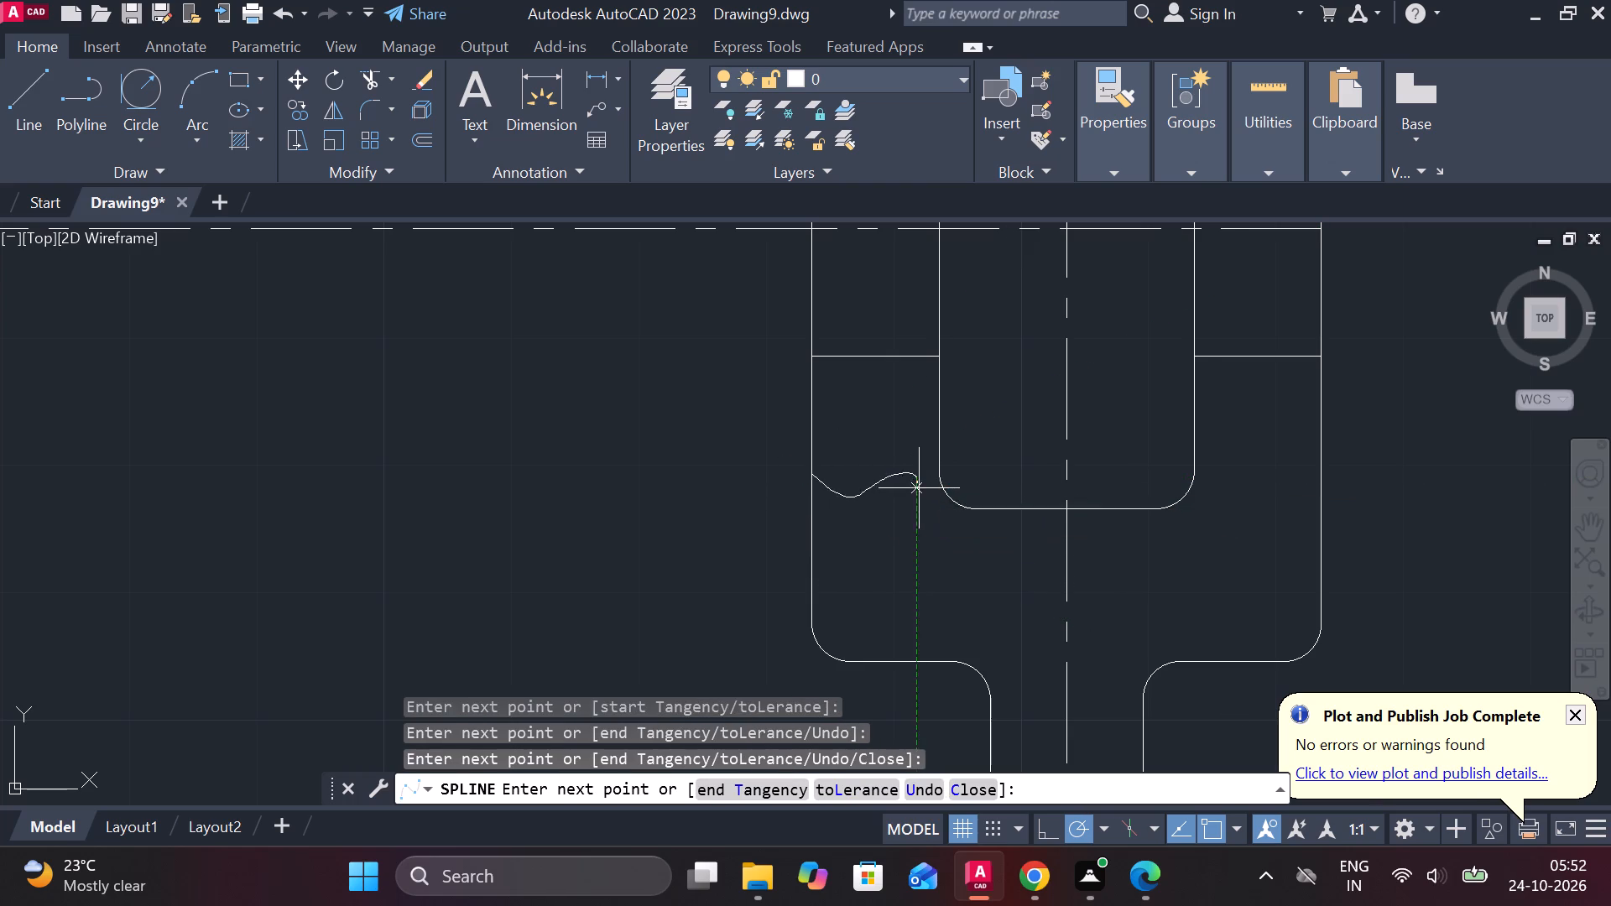
click(949, 490)
key(Return)
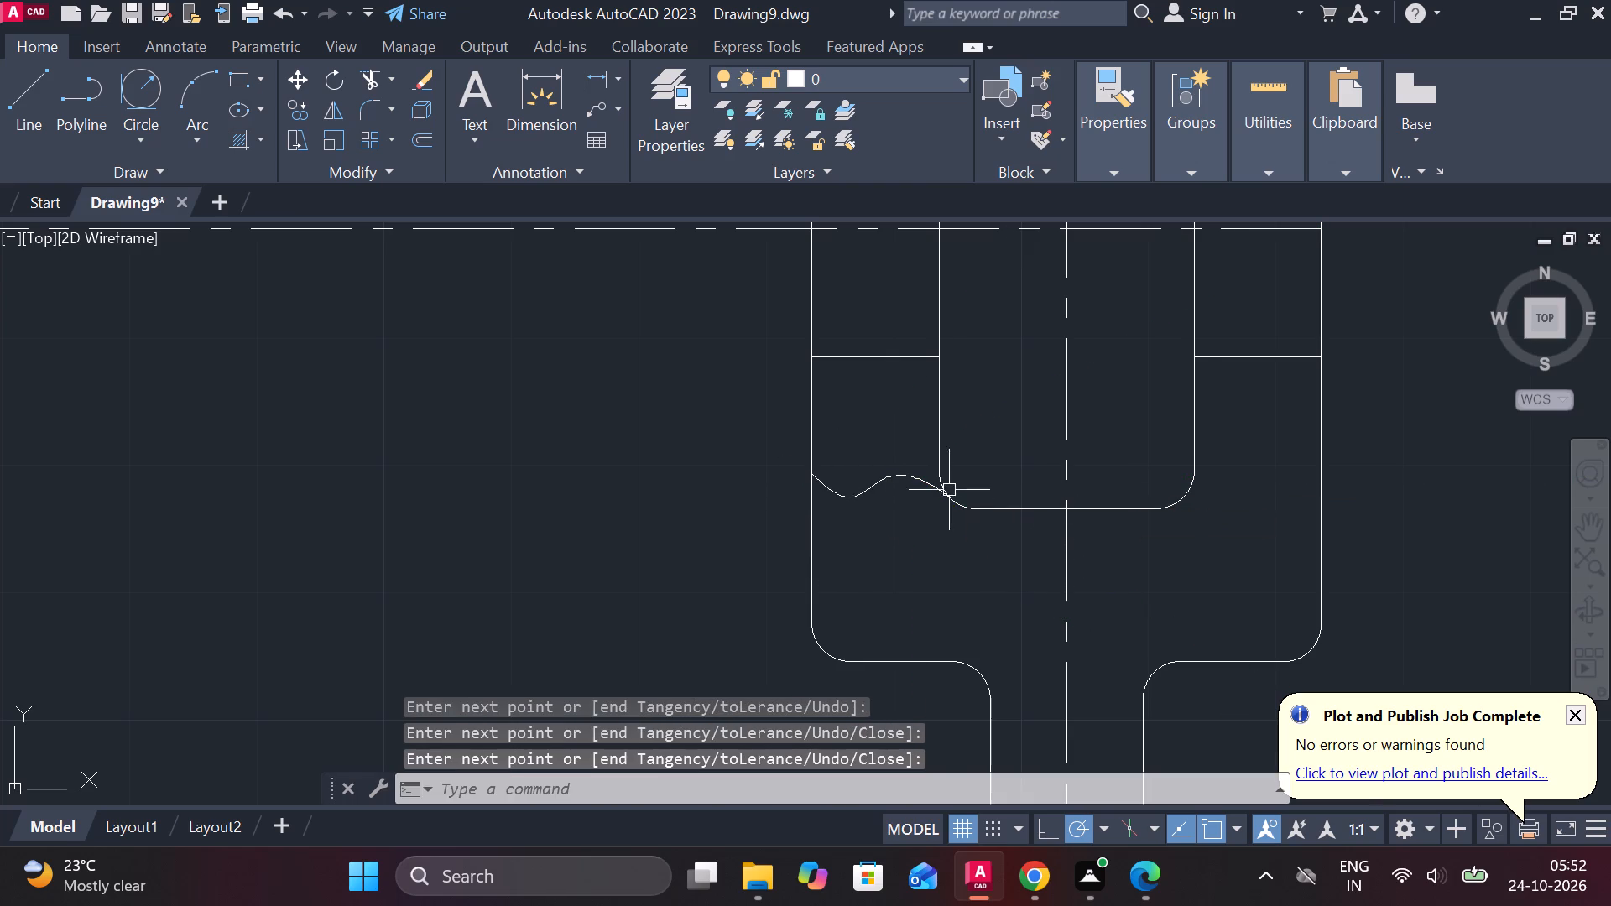
Draw a matching wavy spline break line across the fork's right prong, from the inner slot edge to the outer edge.
middle_drag(1101, 481, 907, 480)
key(space)
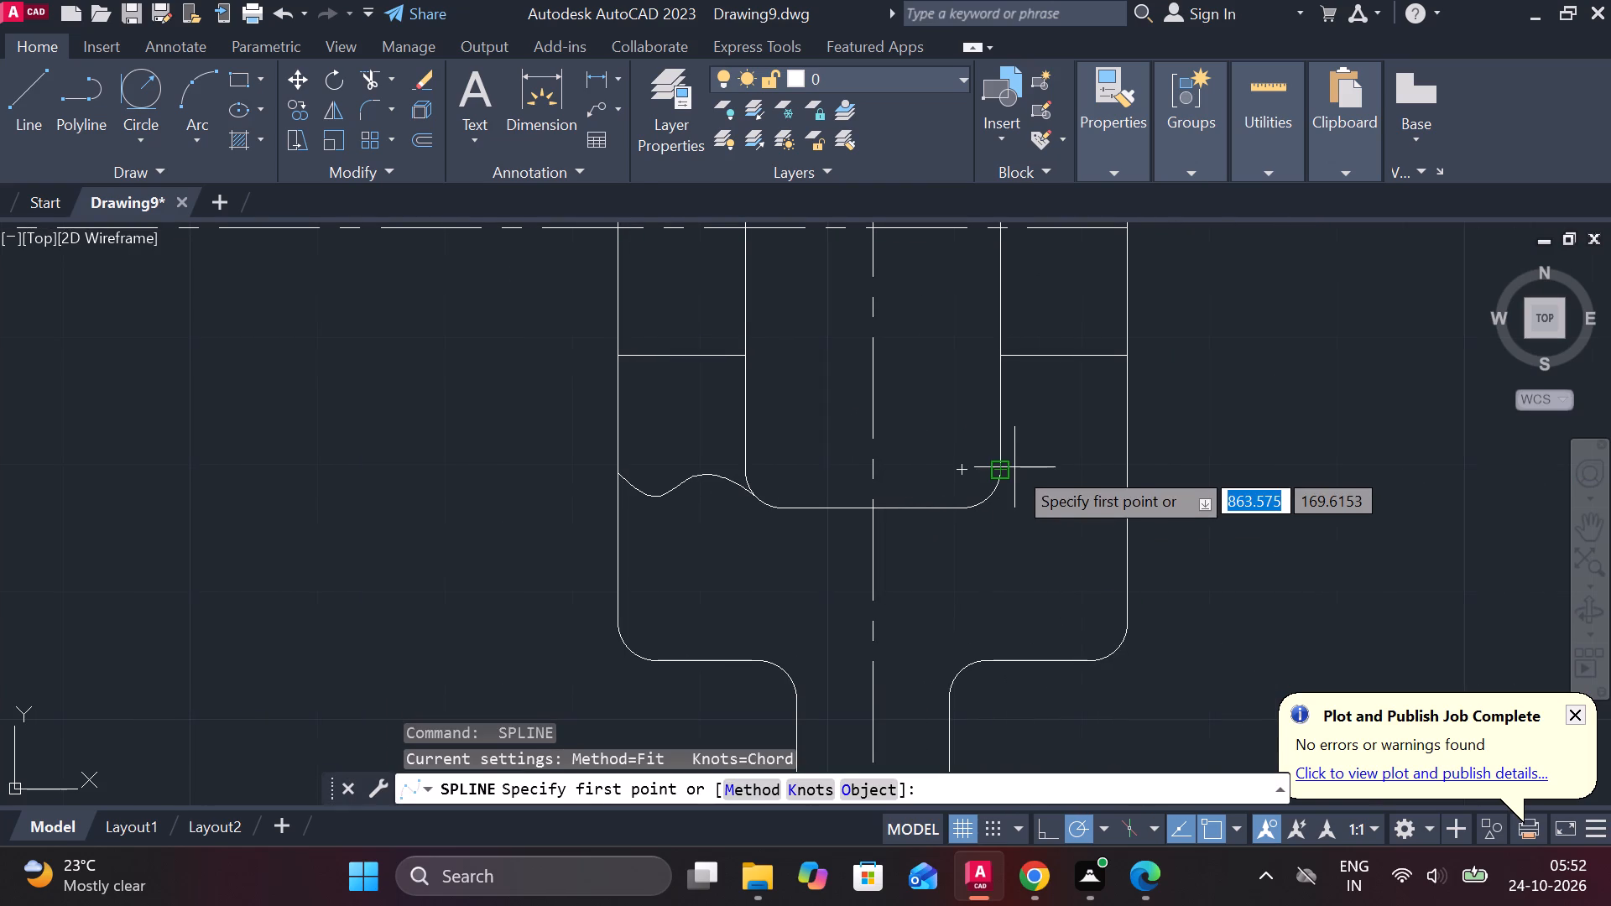
click(1014, 467)
click(1047, 455)
click(1072, 464)
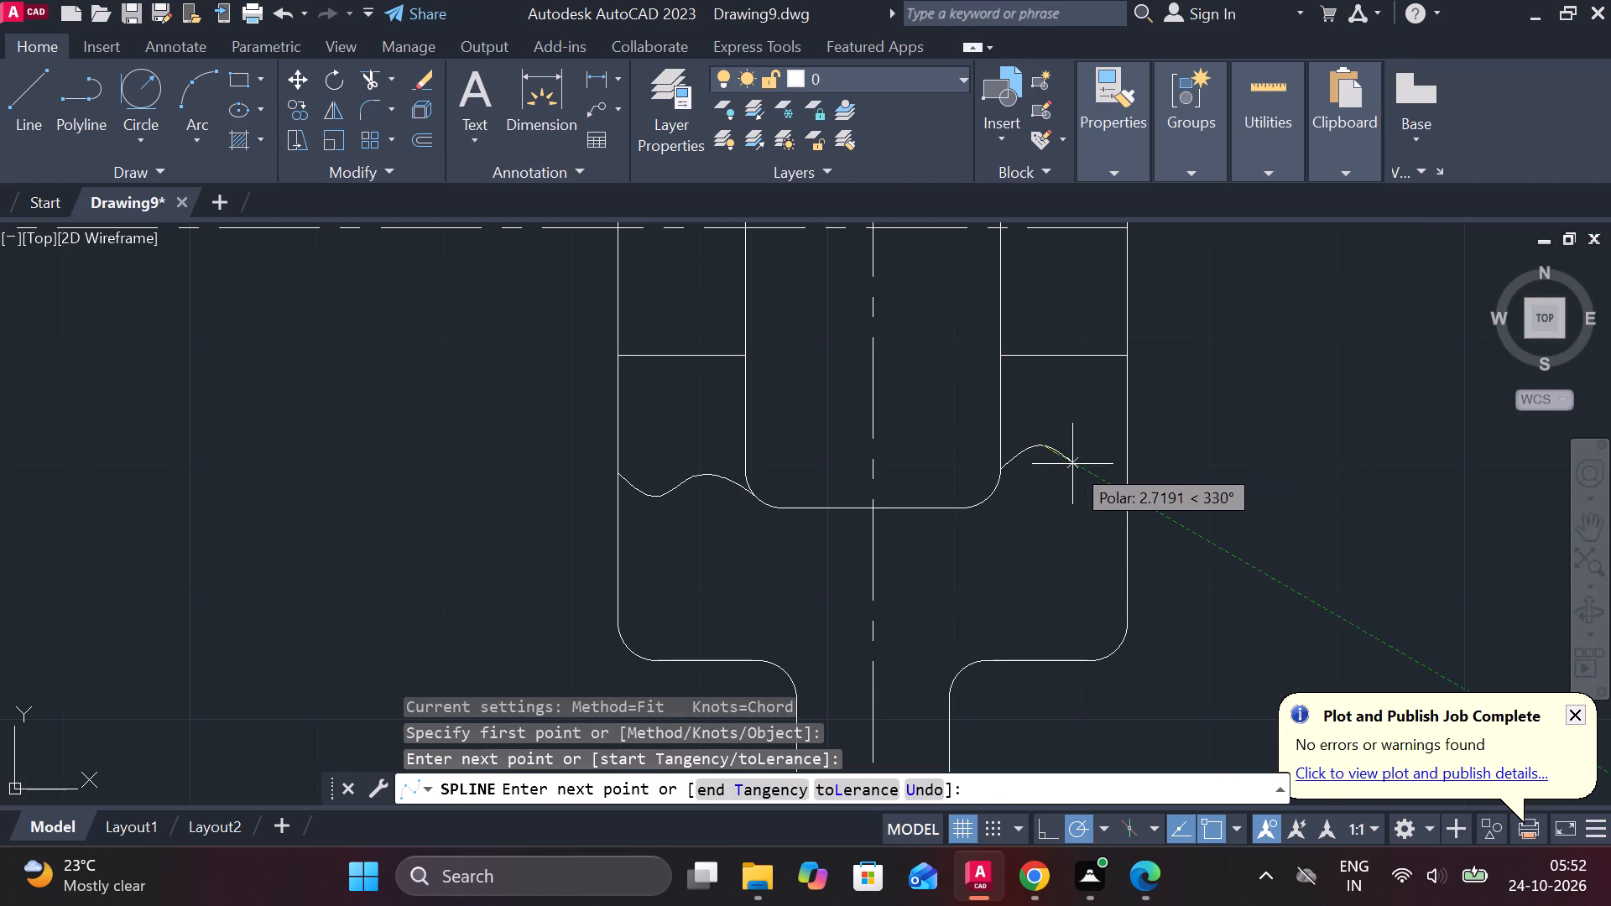
click(1121, 463)
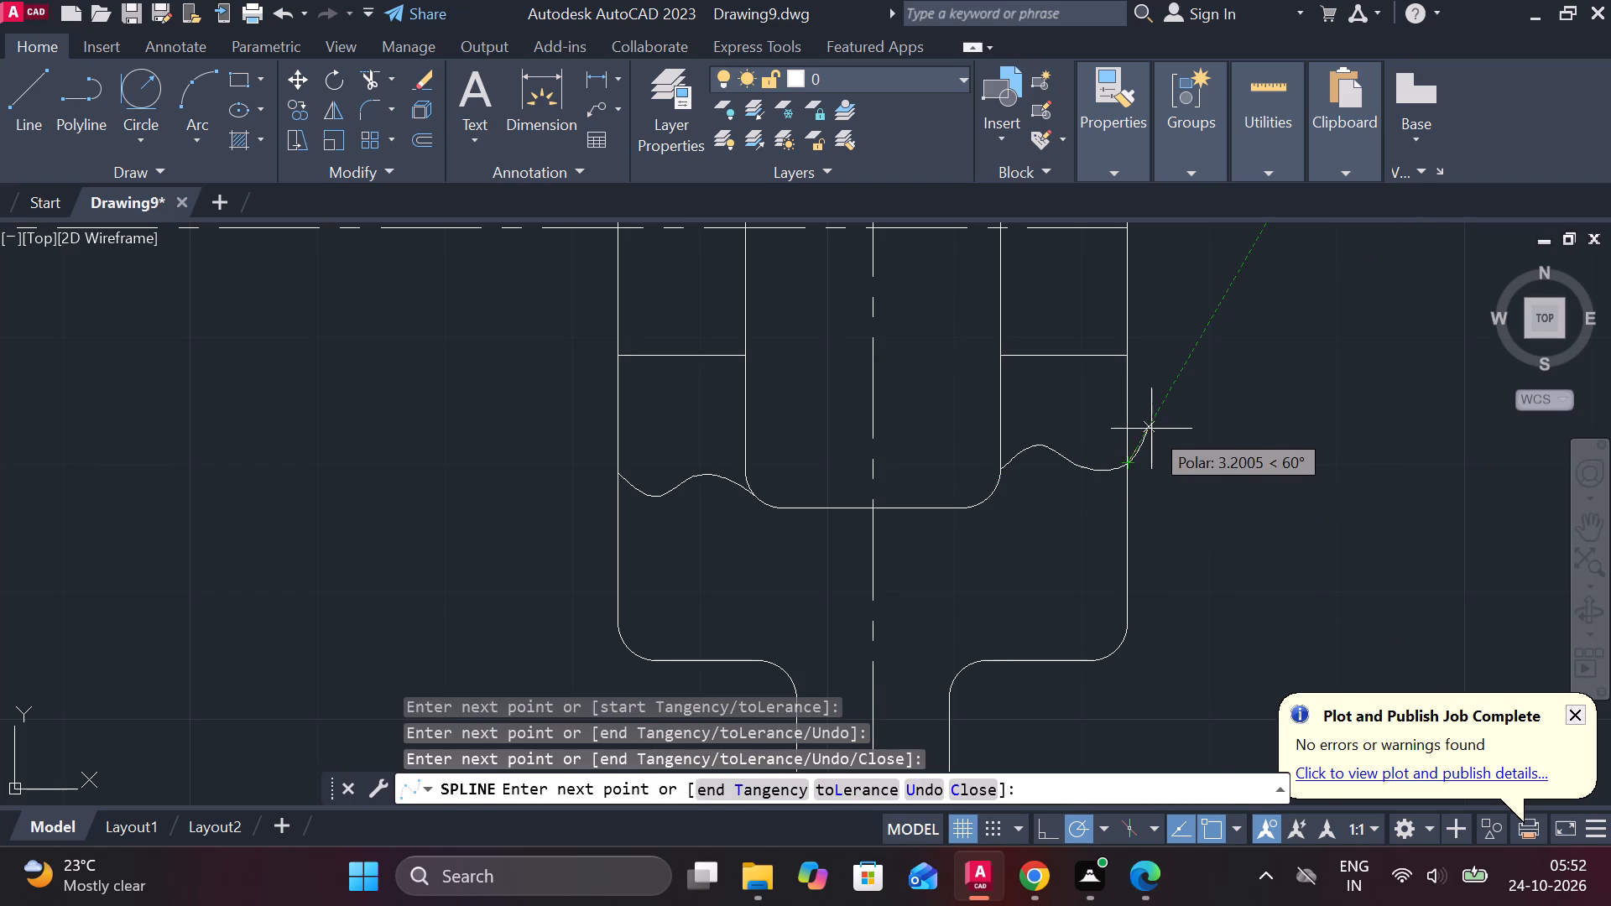
key(Return)
Hatch both fork prongs above the hole and between the hole and break lines with ANSI31 at scale 0.8.
scroll(1166, 456, down, 3)
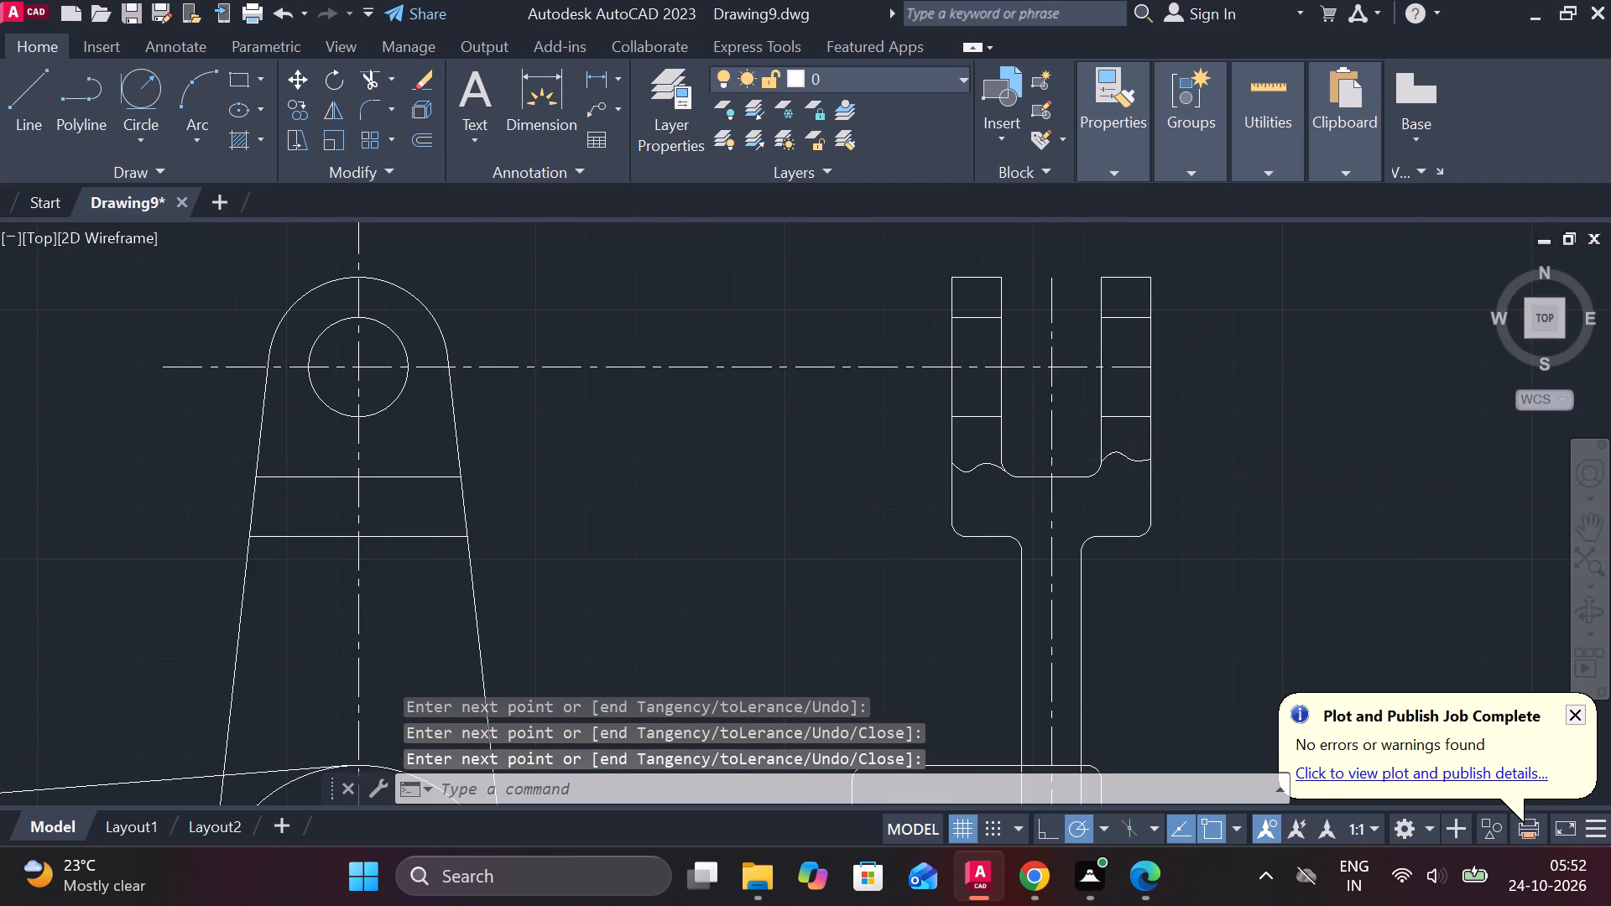
middle_drag(1191, 486, 1077, 404)
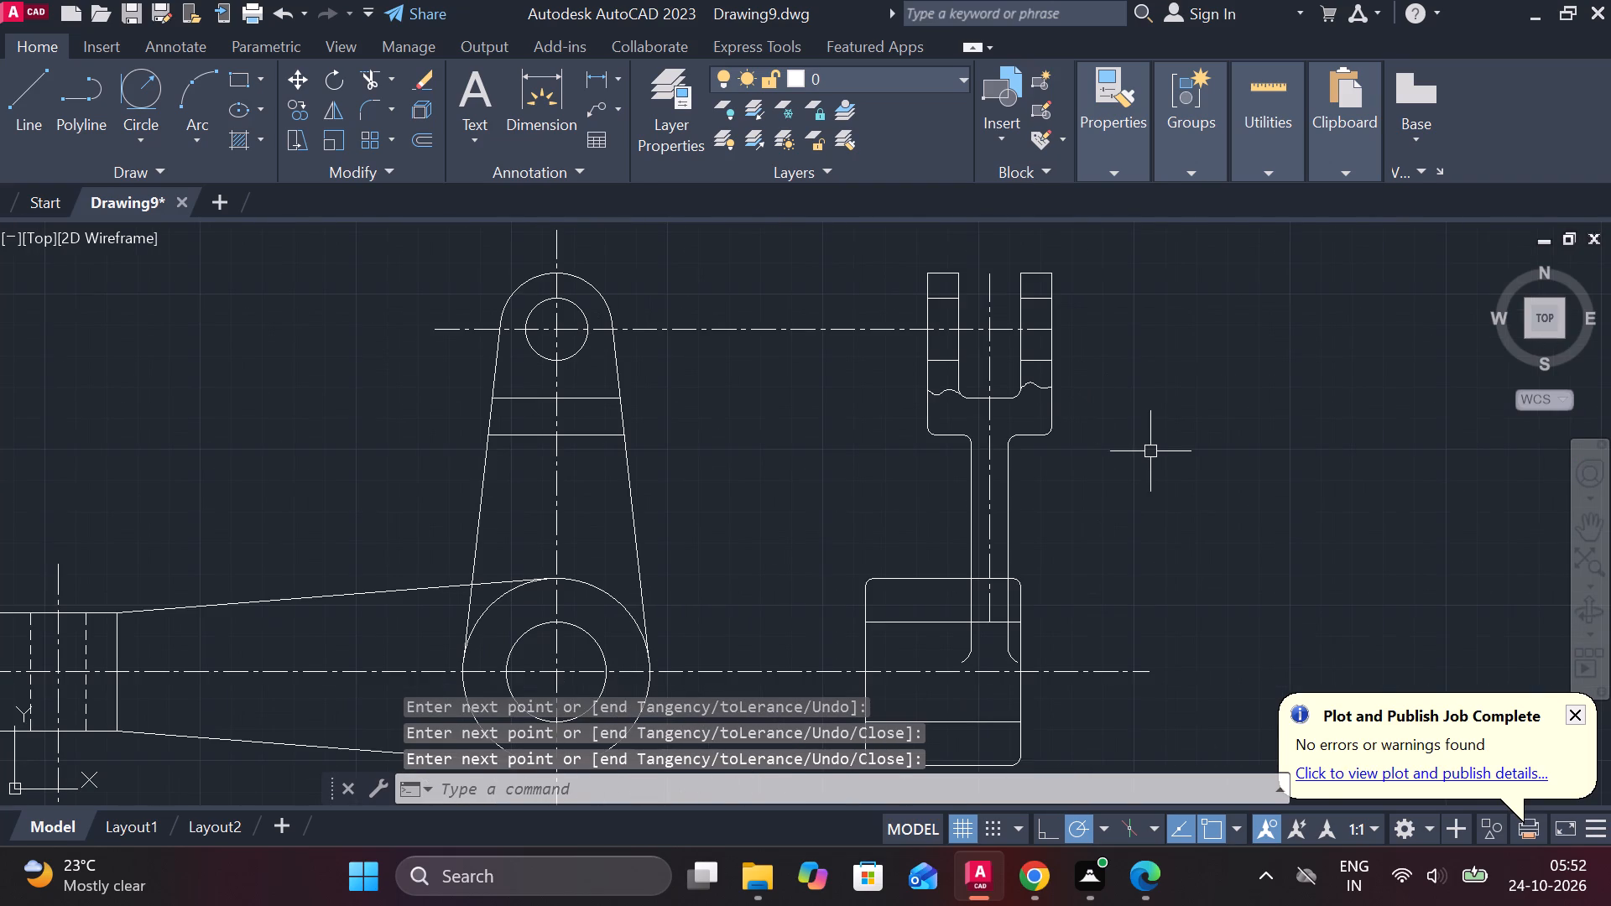
click(245, 142)
scroll(894, 247, up, 2)
click(1030, 323)
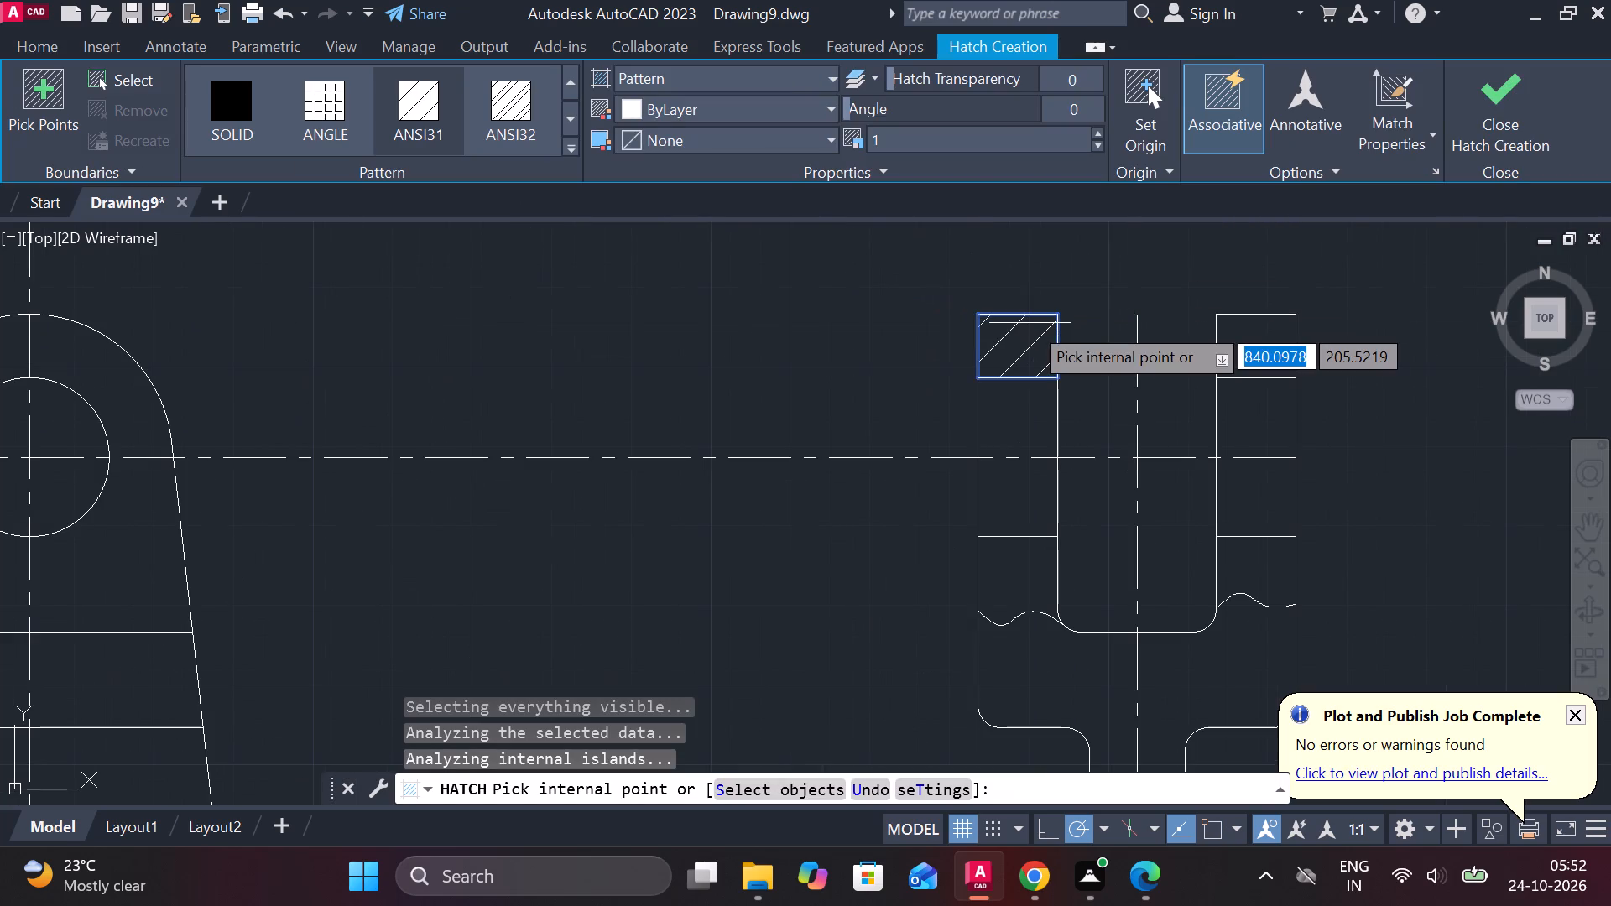
click(960, 138)
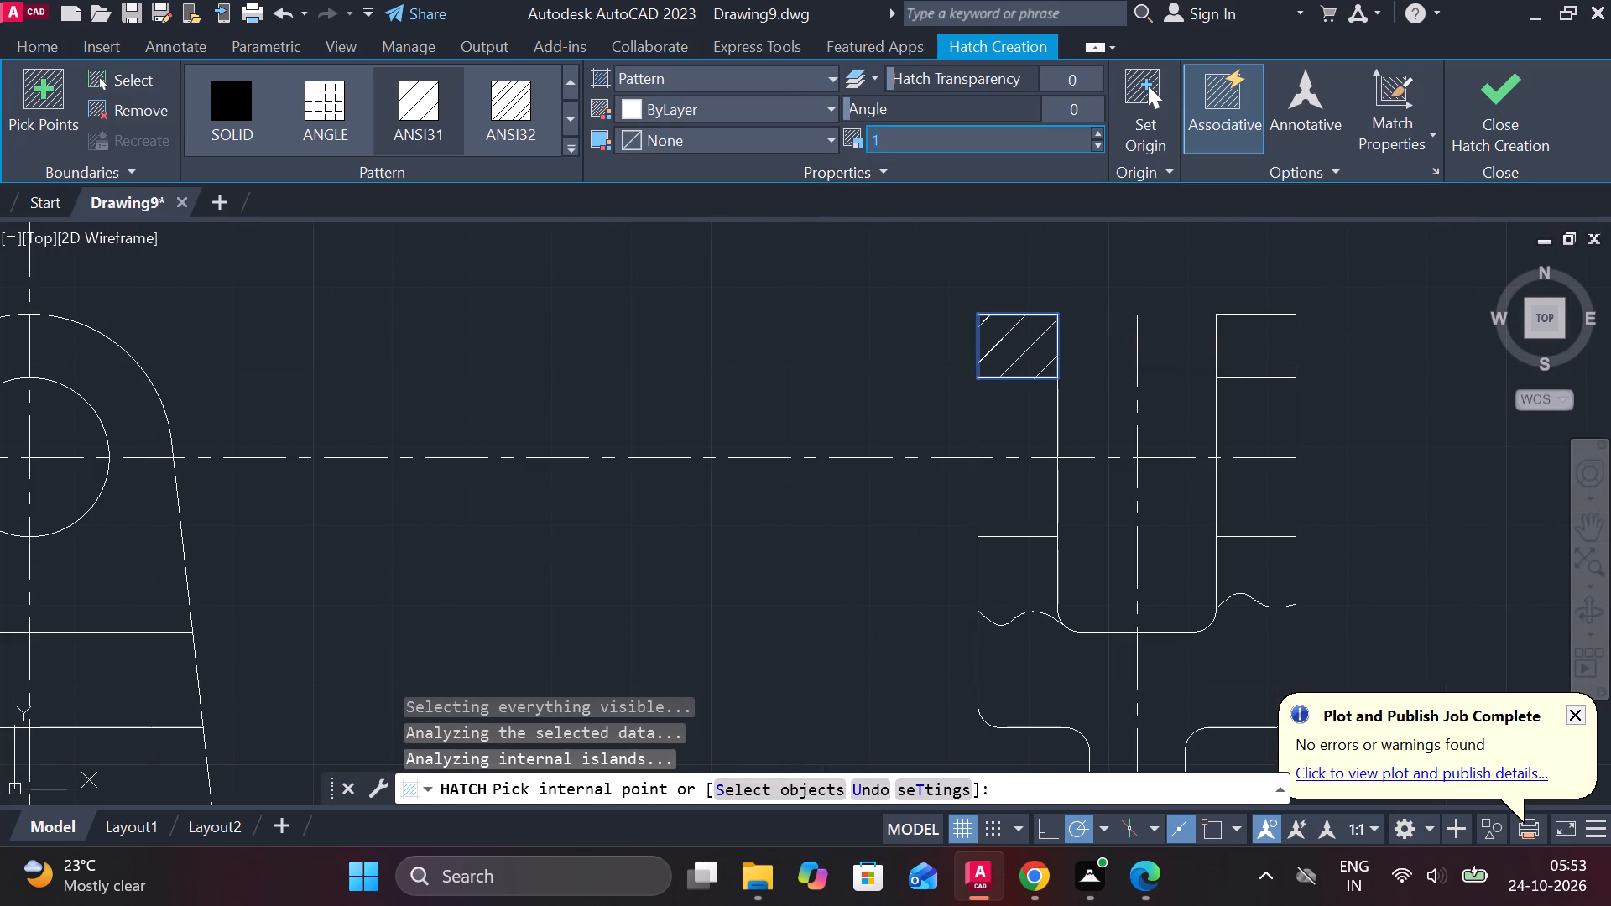
key(period)
key(8)
key(Return)
click(435, 102)
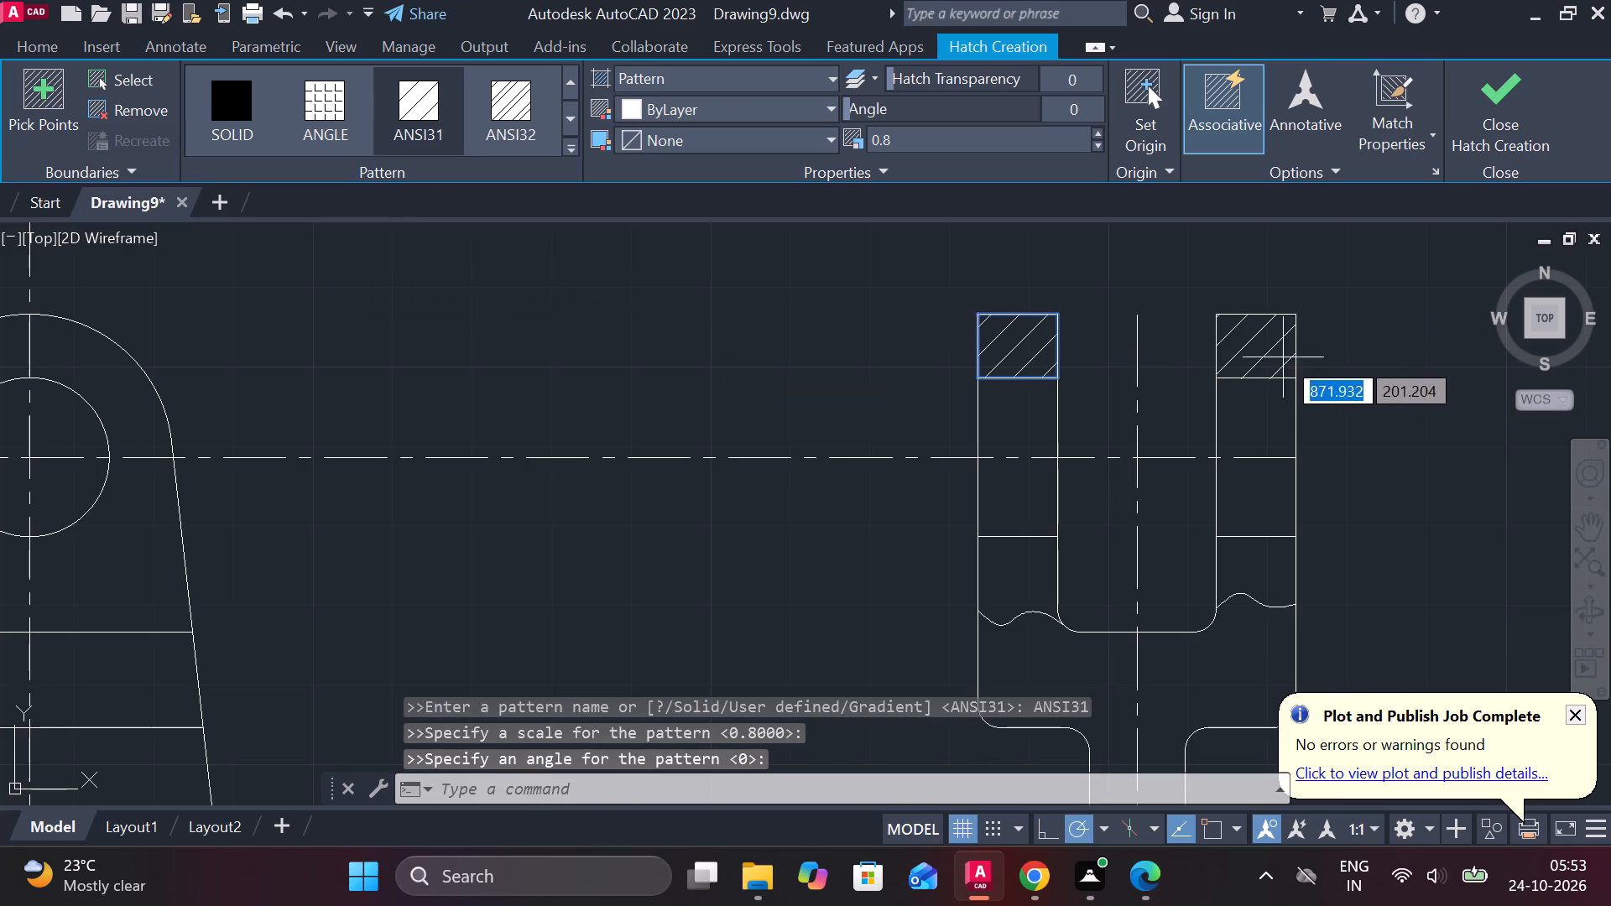
click(1283, 357)
scroll(1327, 417, down, 2)
middle_drag(1327, 492, 1084, 373)
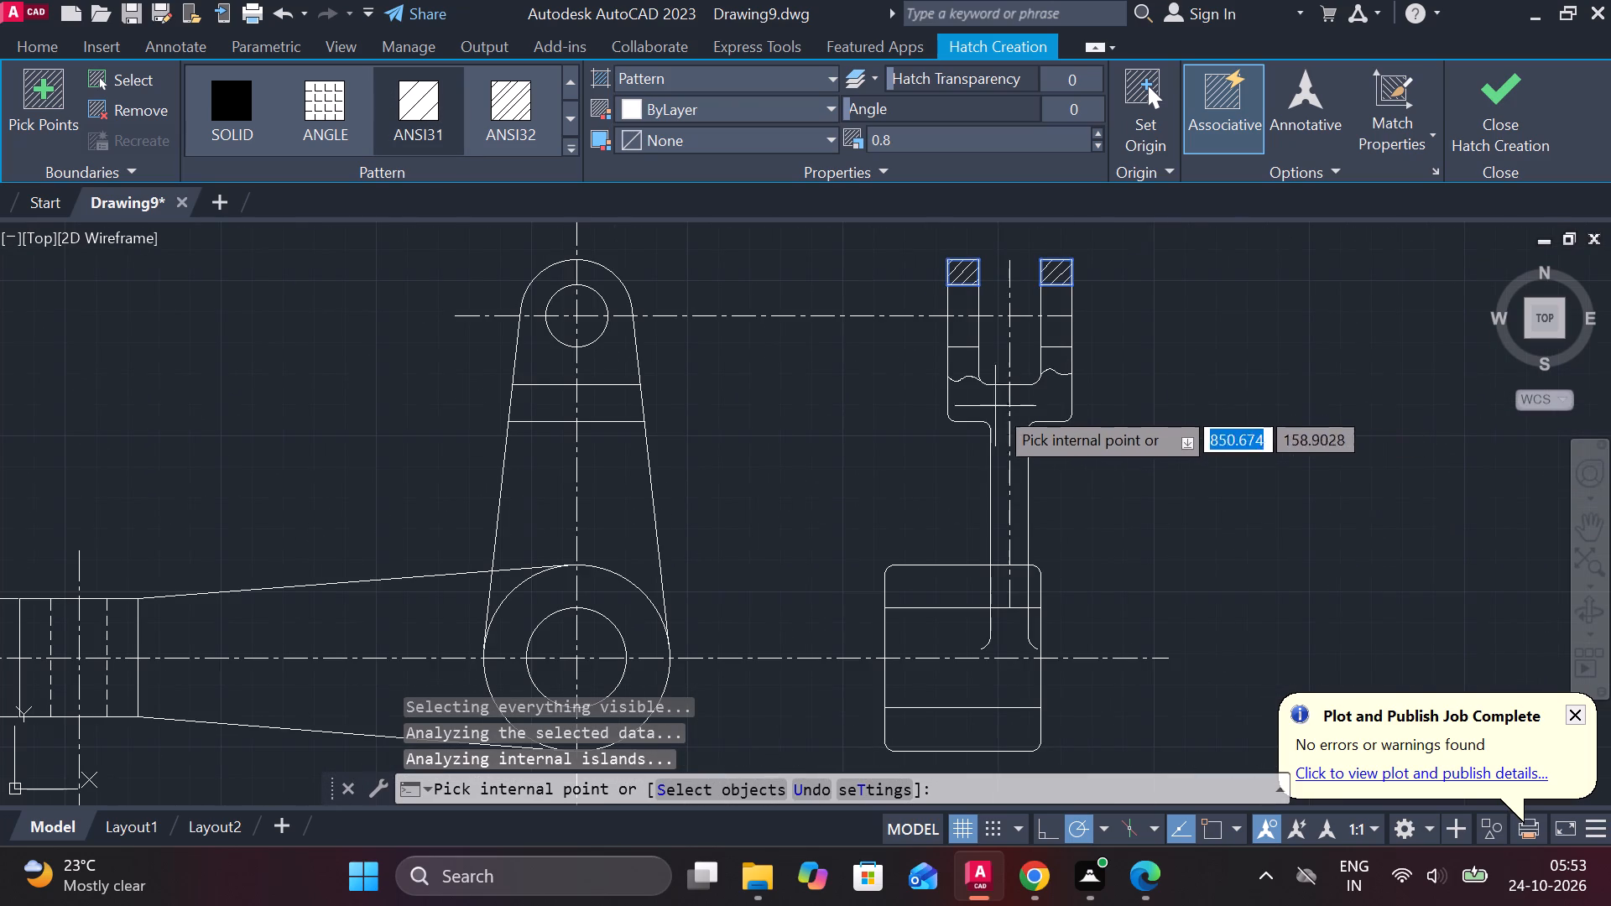
click(967, 357)
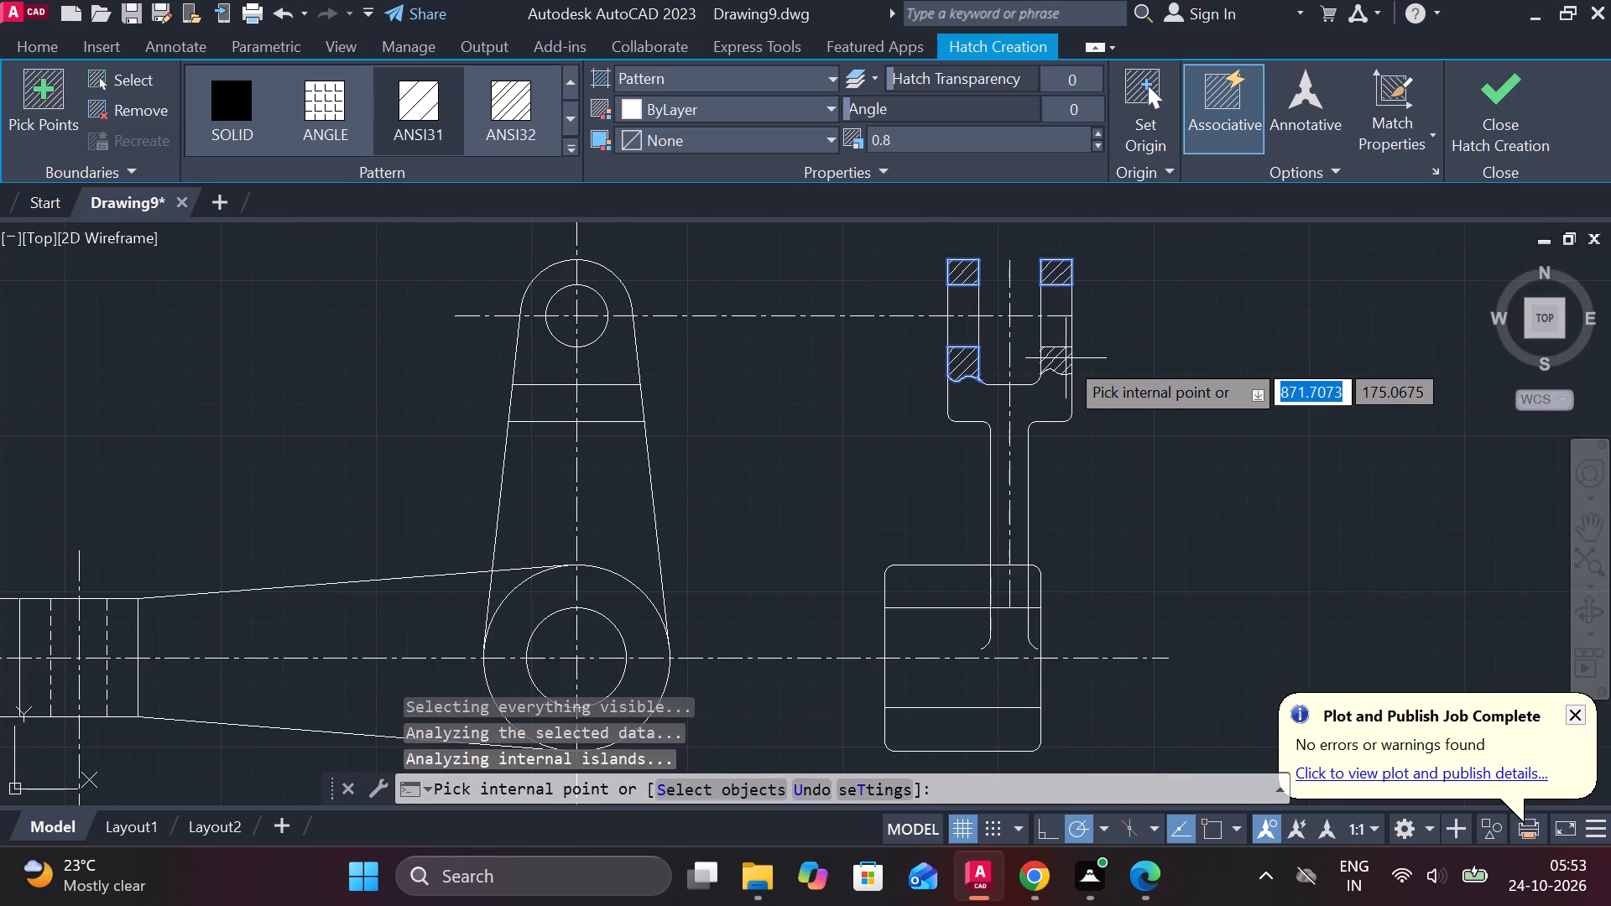
click(1066, 358)
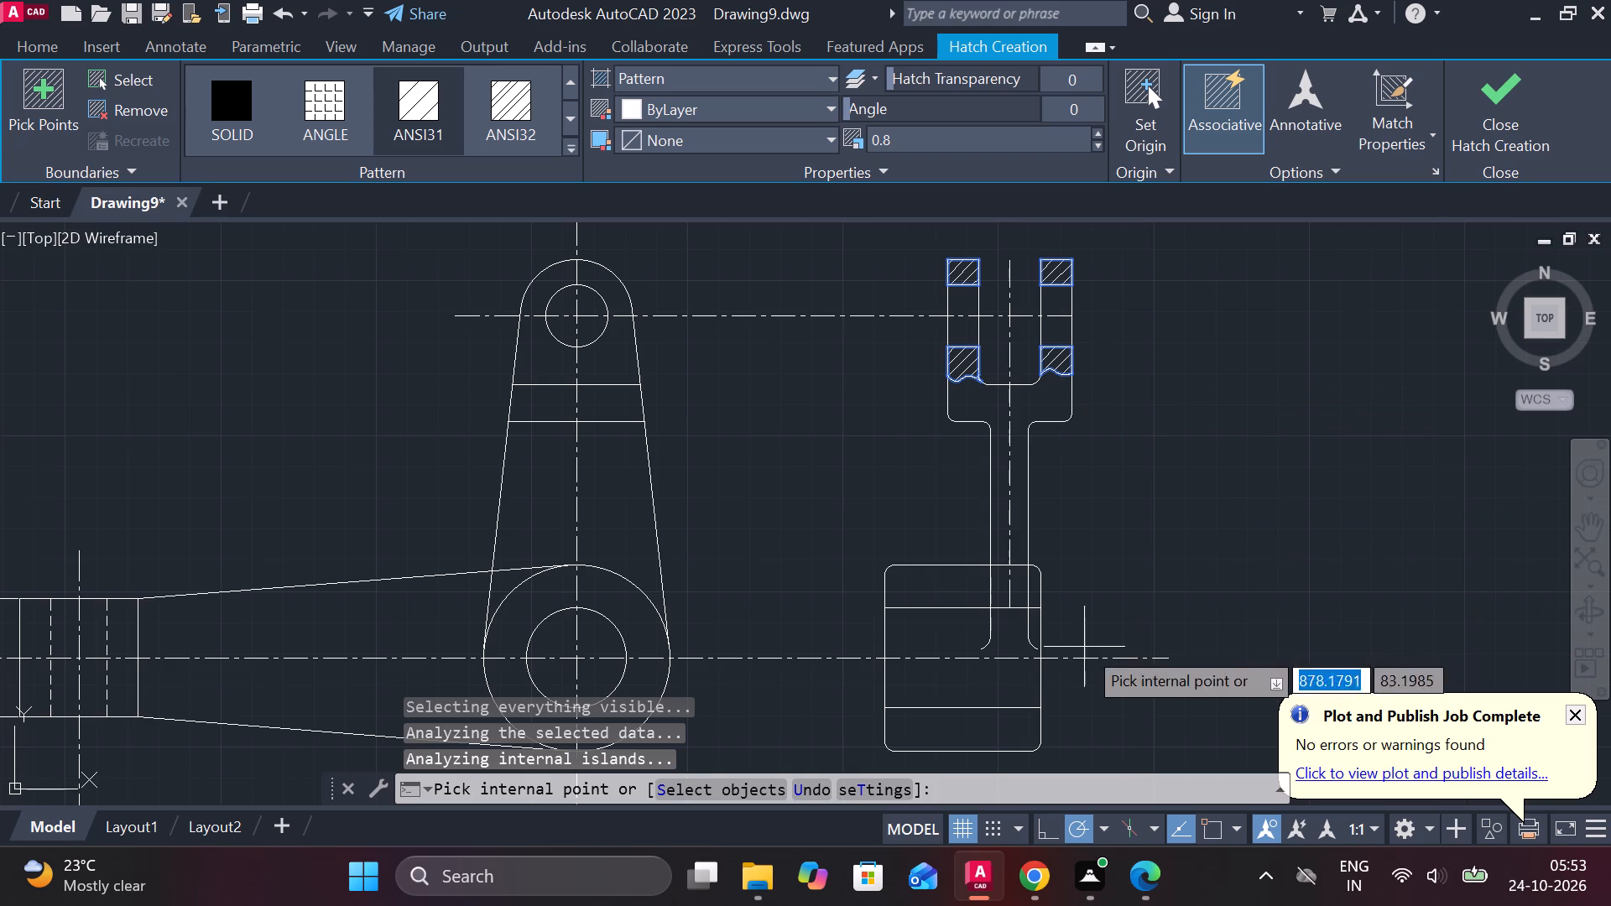
Hatch the side view's upper hub wall on both sides of the web, and the lower hub wall, with the same pattern.
click(955, 593)
scroll(972, 586, up, 2)
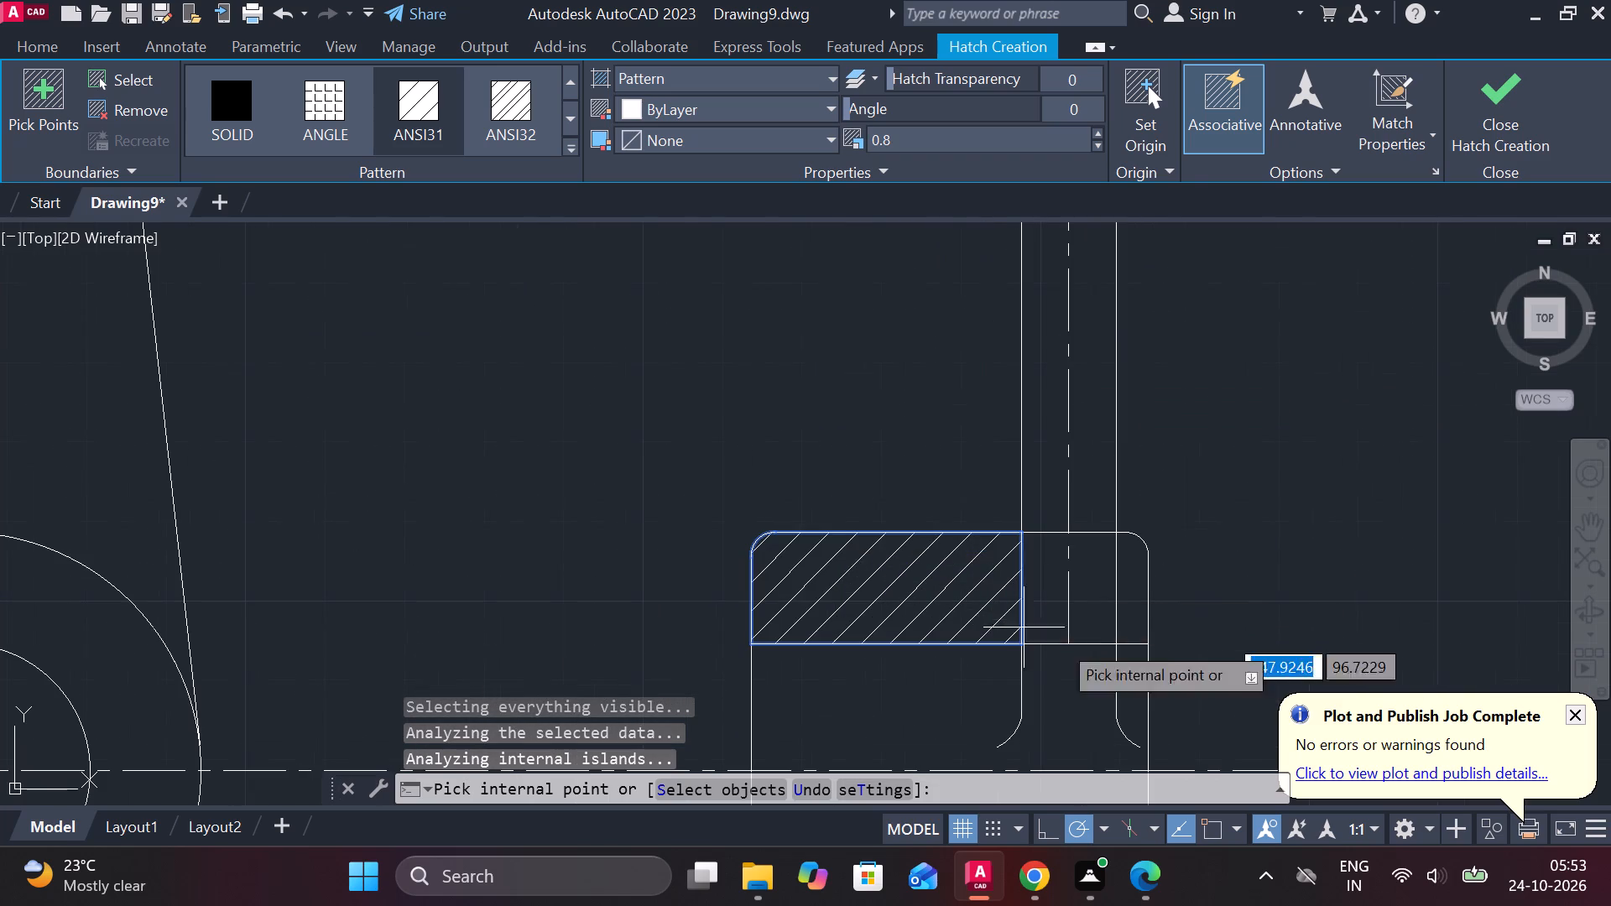
click(1126, 607)
scroll(1165, 607, down, 2)
middle_drag(1211, 627, 1207, 627)
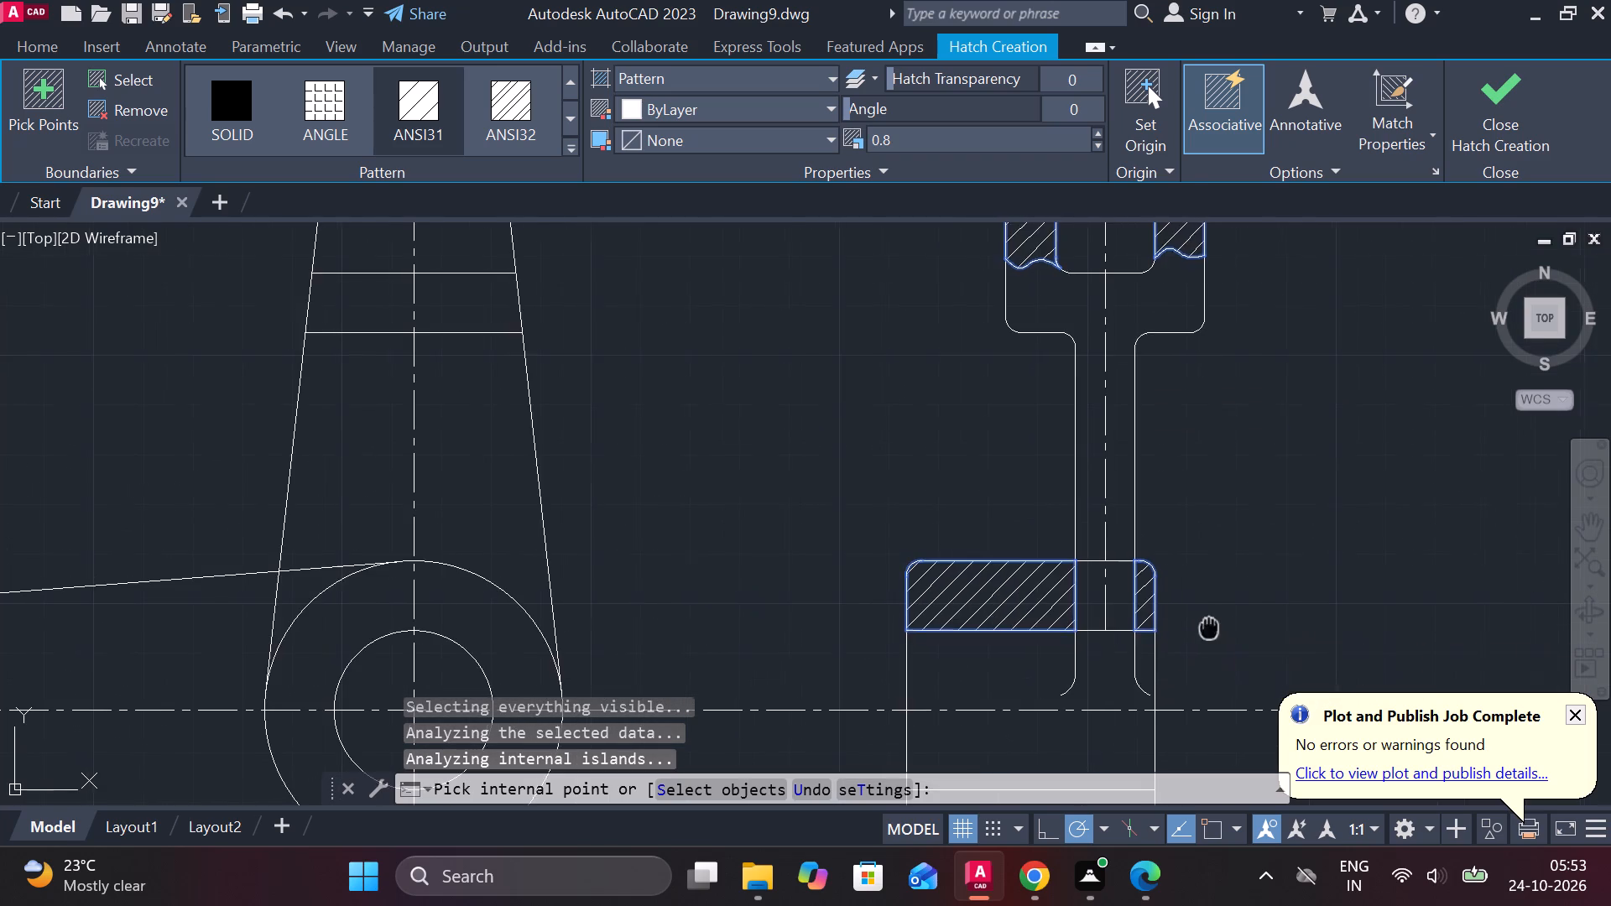
middle_drag(1207, 627, 1062, 377)
double_click(909, 572)
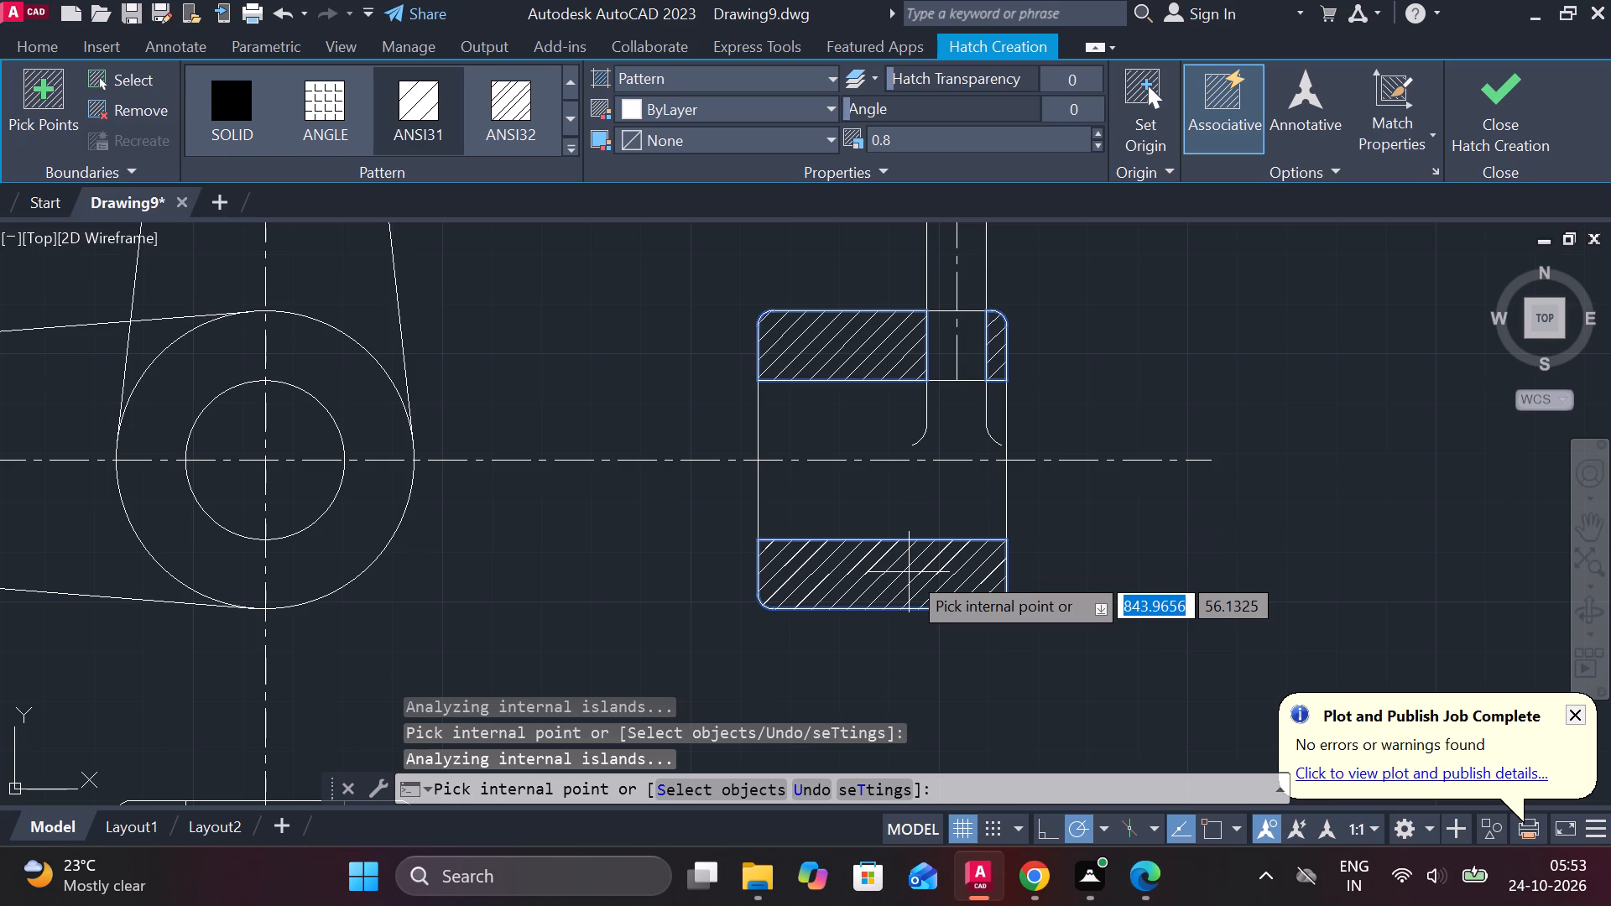
click(1502, 128)
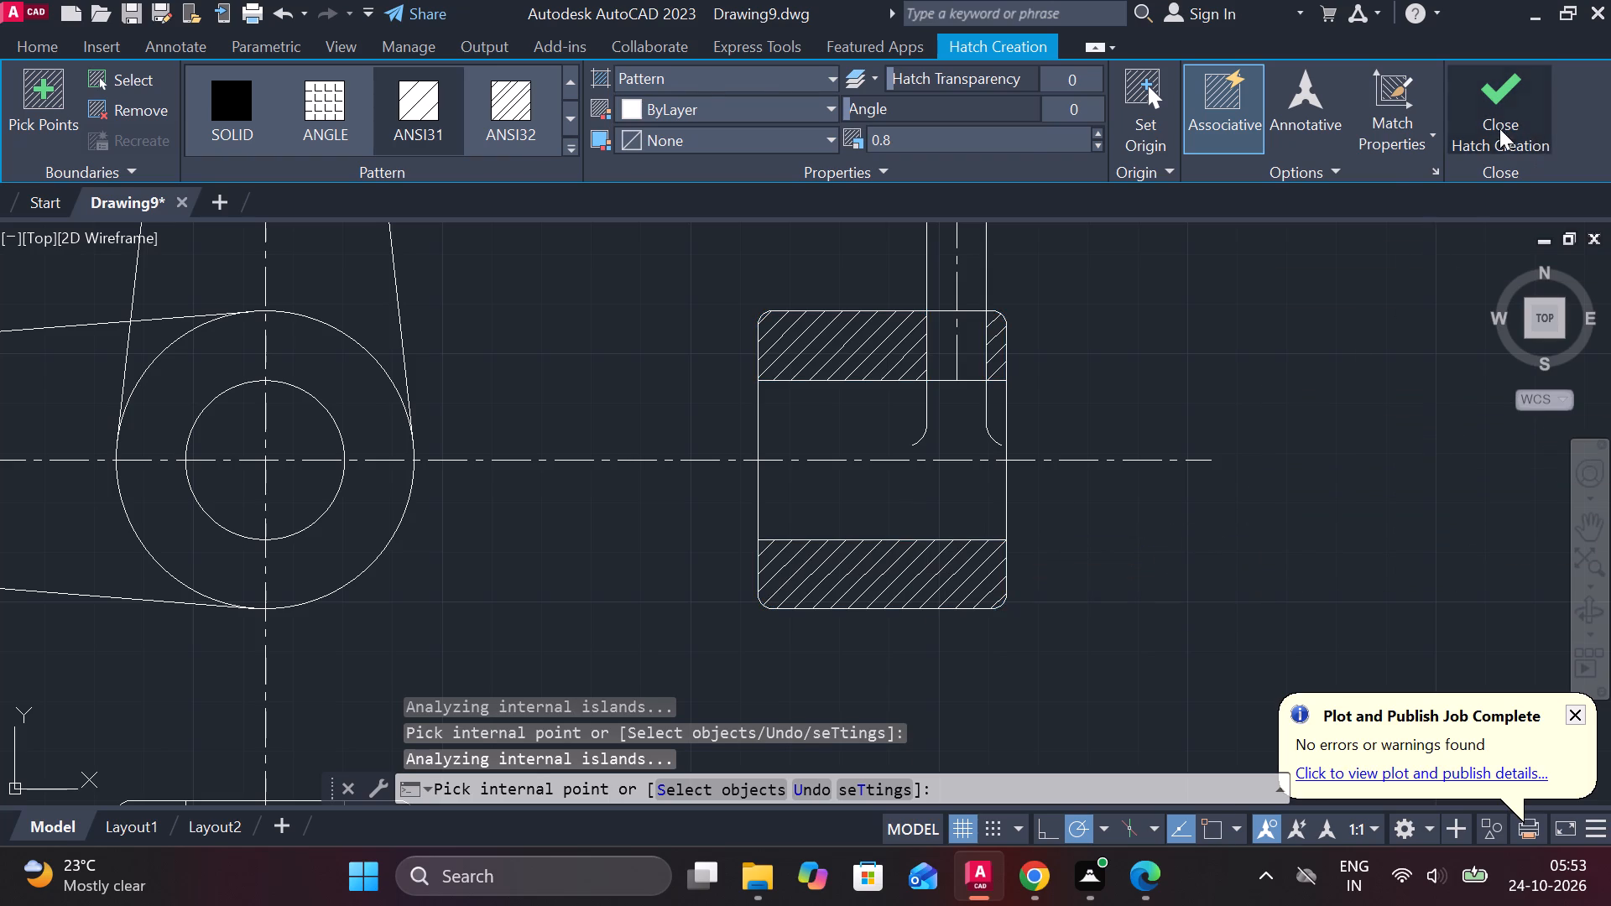
Trim the side view hub's top edge where it crosses the web, on both sides of the centreline.
middle_drag(1082, 397, 1081, 480)
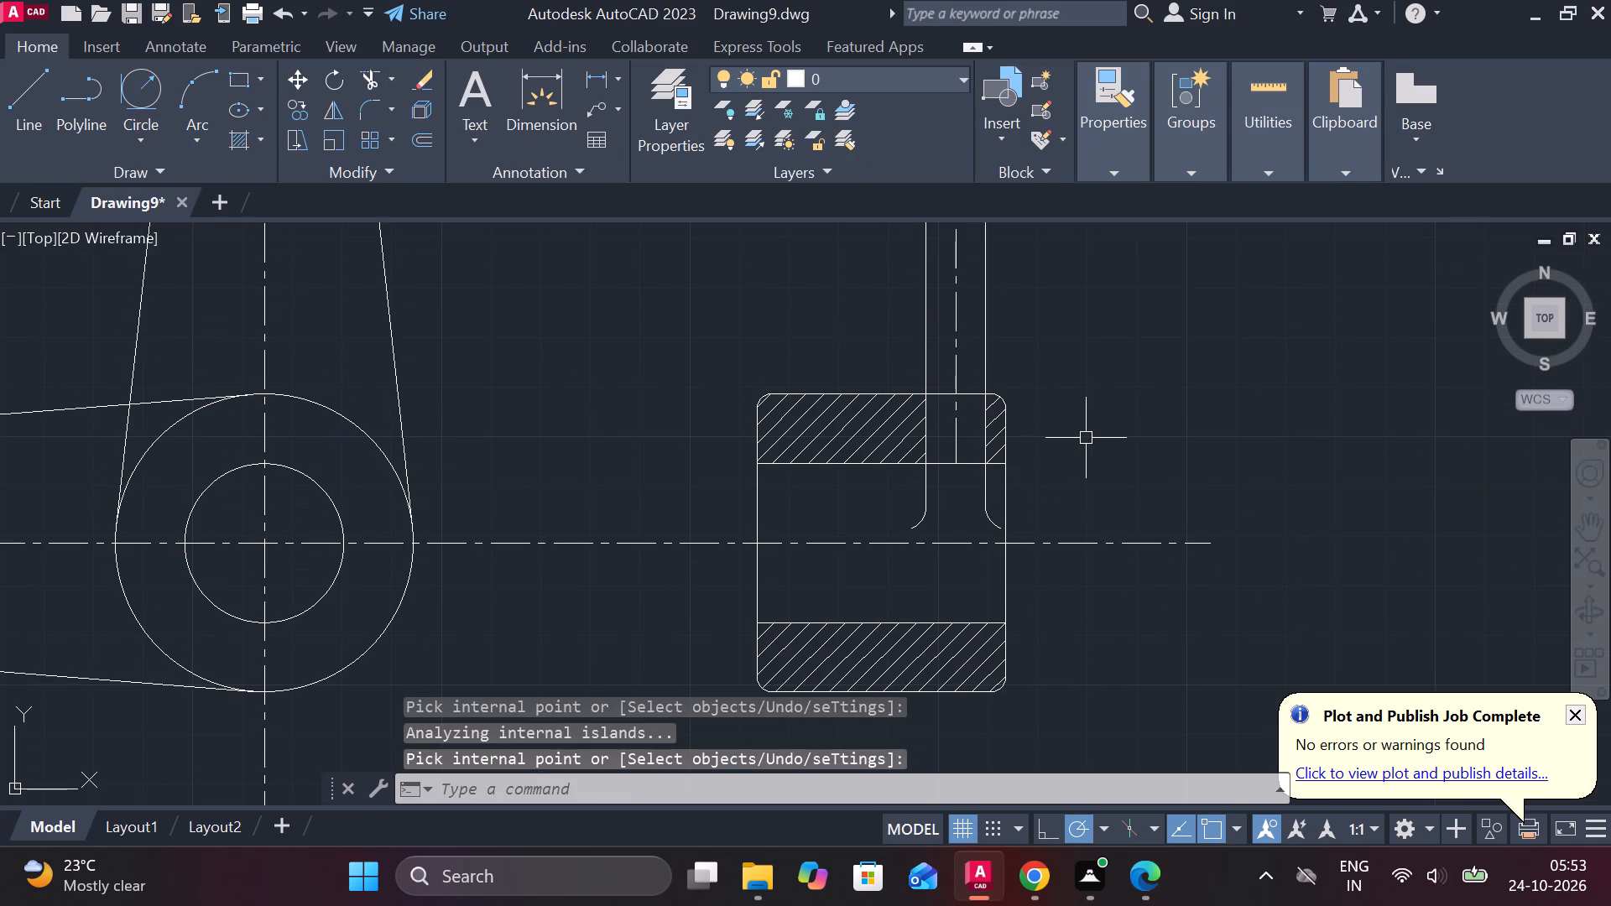
text(TR)
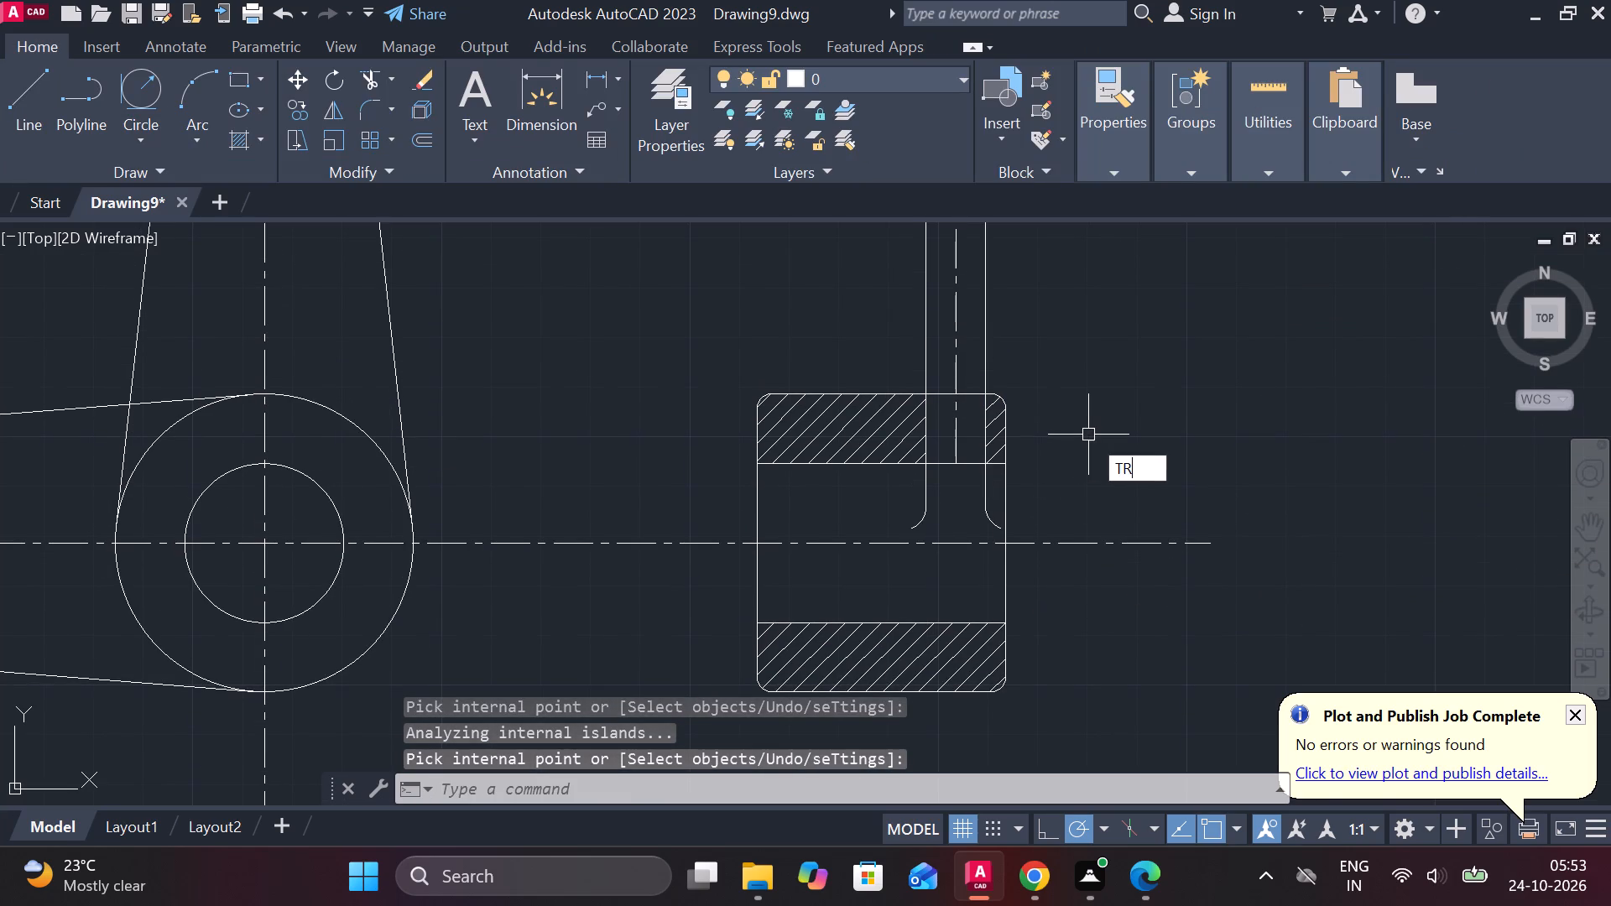
key(space)
click(970, 400)
click(946, 395)
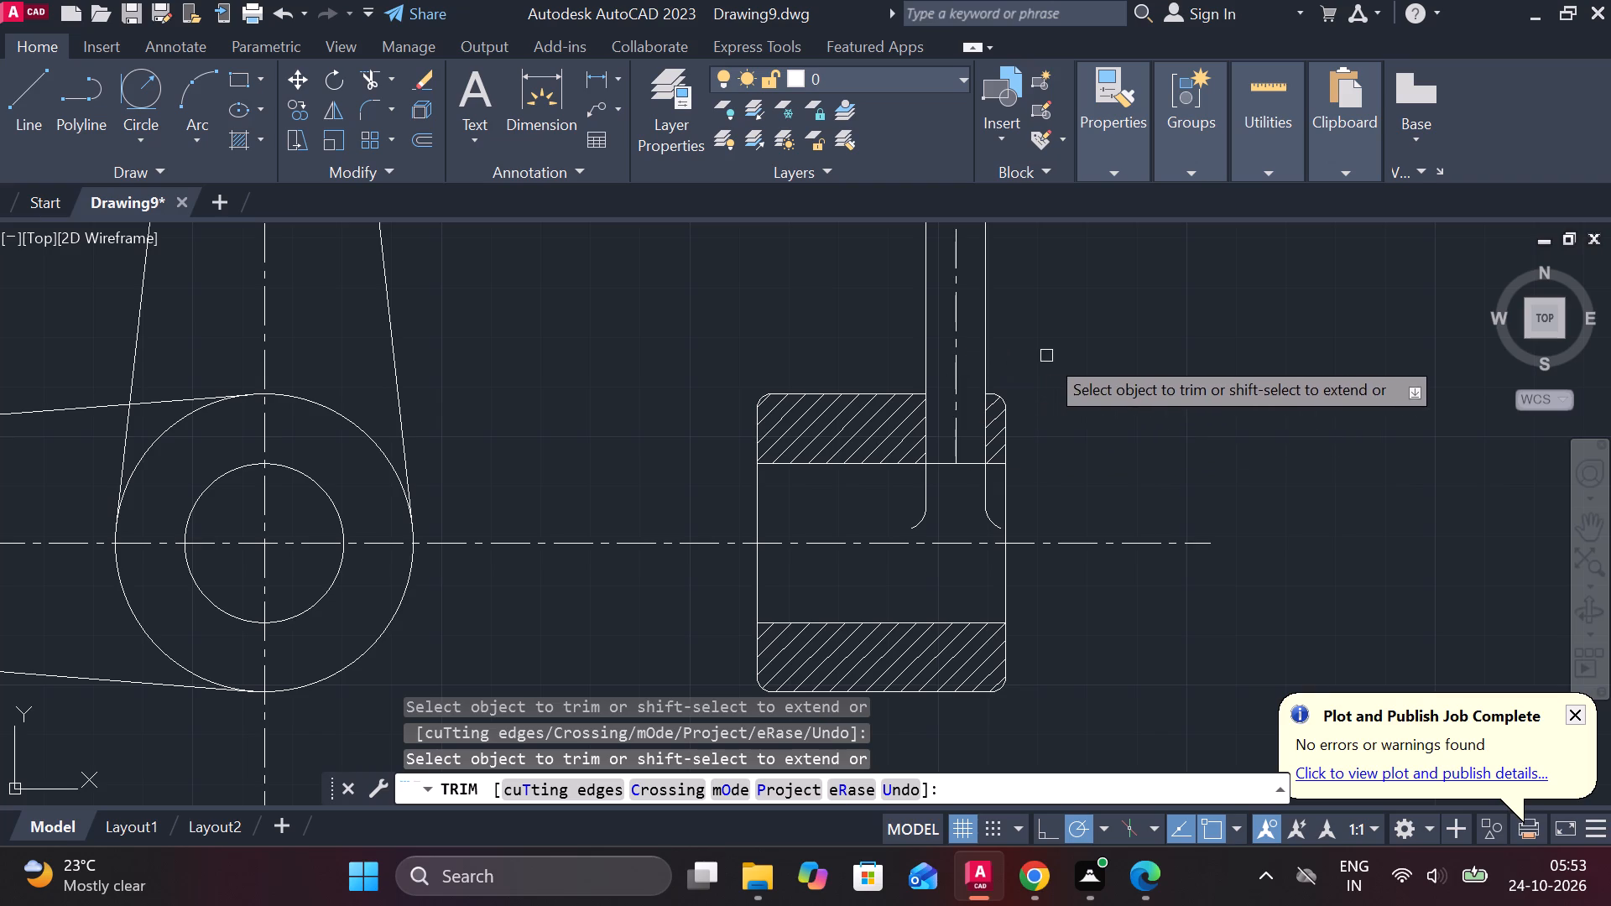
middle_drag(1046, 356, 967, 435)
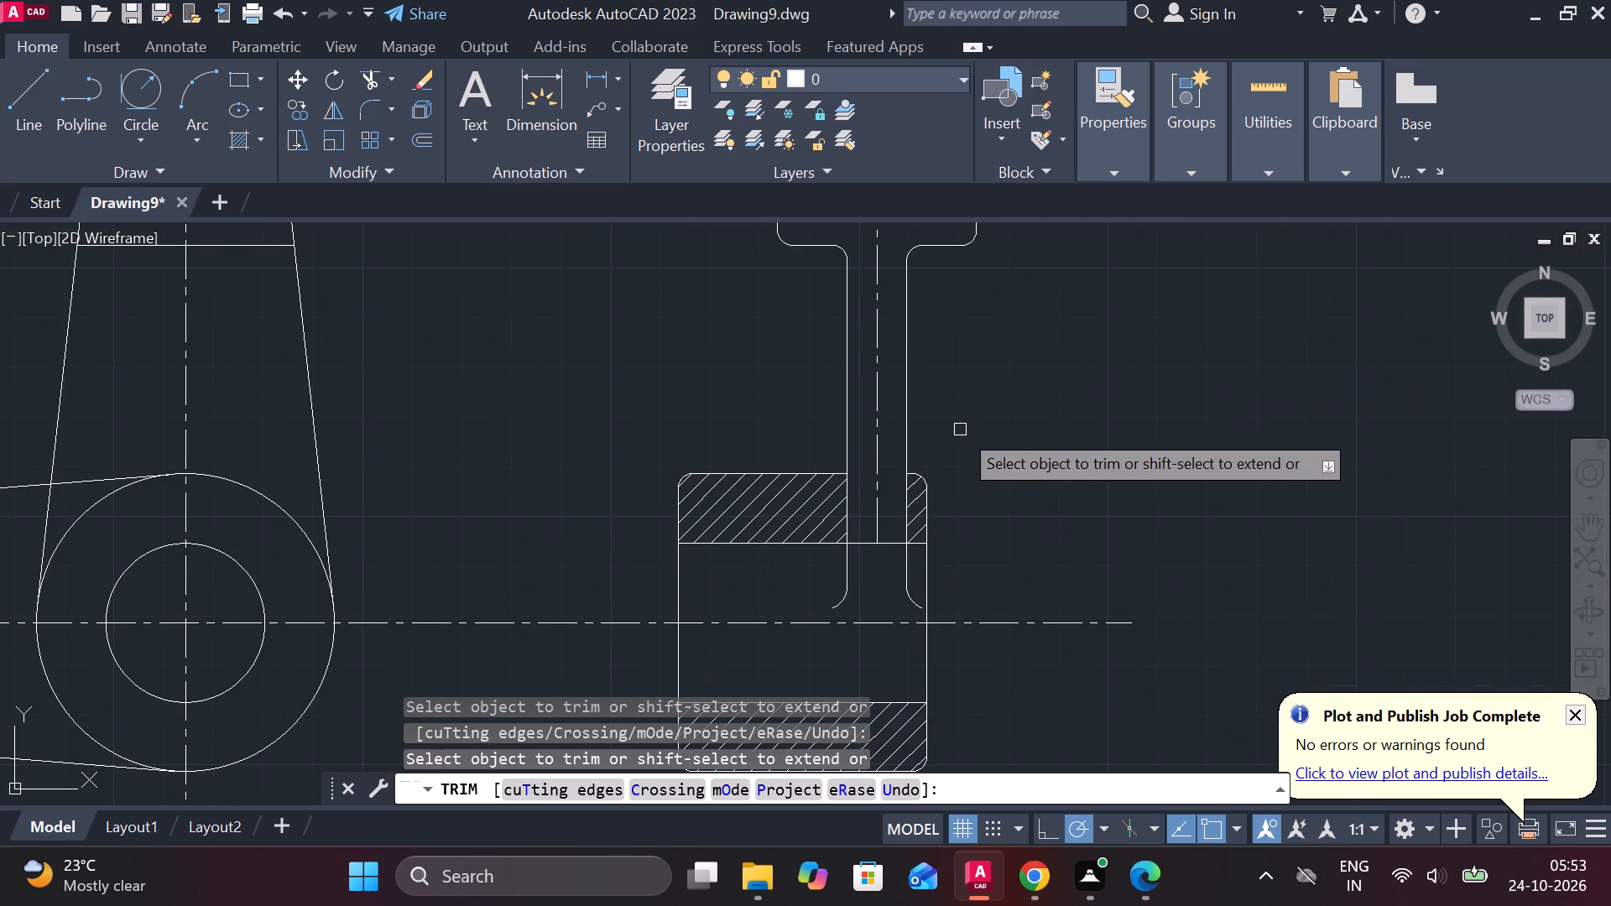
key(Escape)
Draw a wavy spline break line across the web just above the hub, from one web edge to the other.
text(SP)
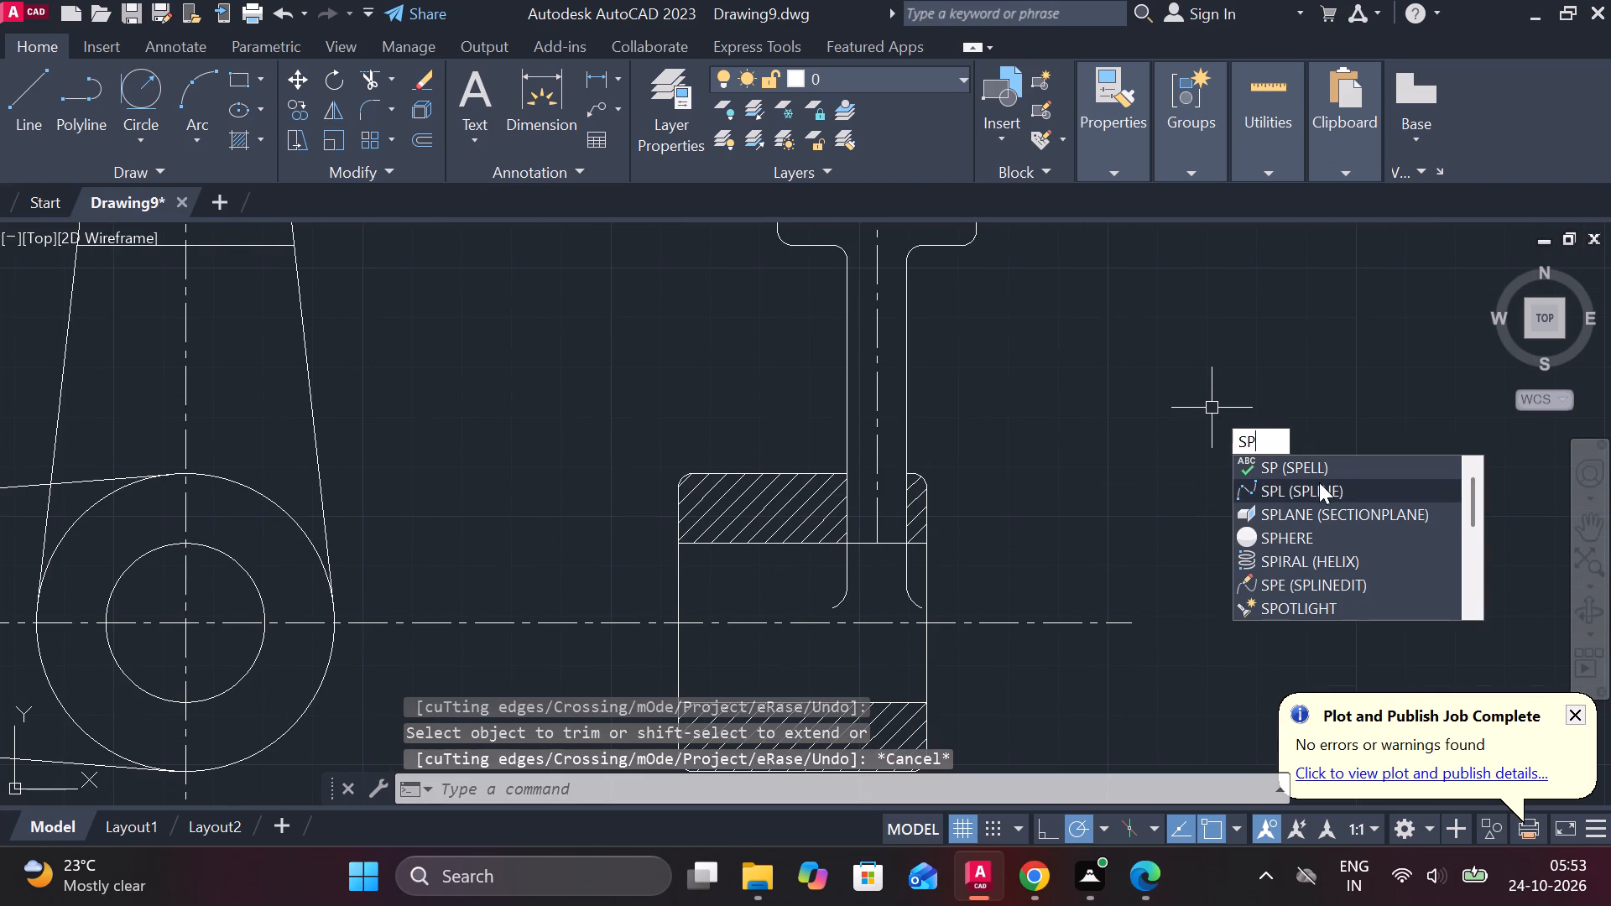
click(1311, 493)
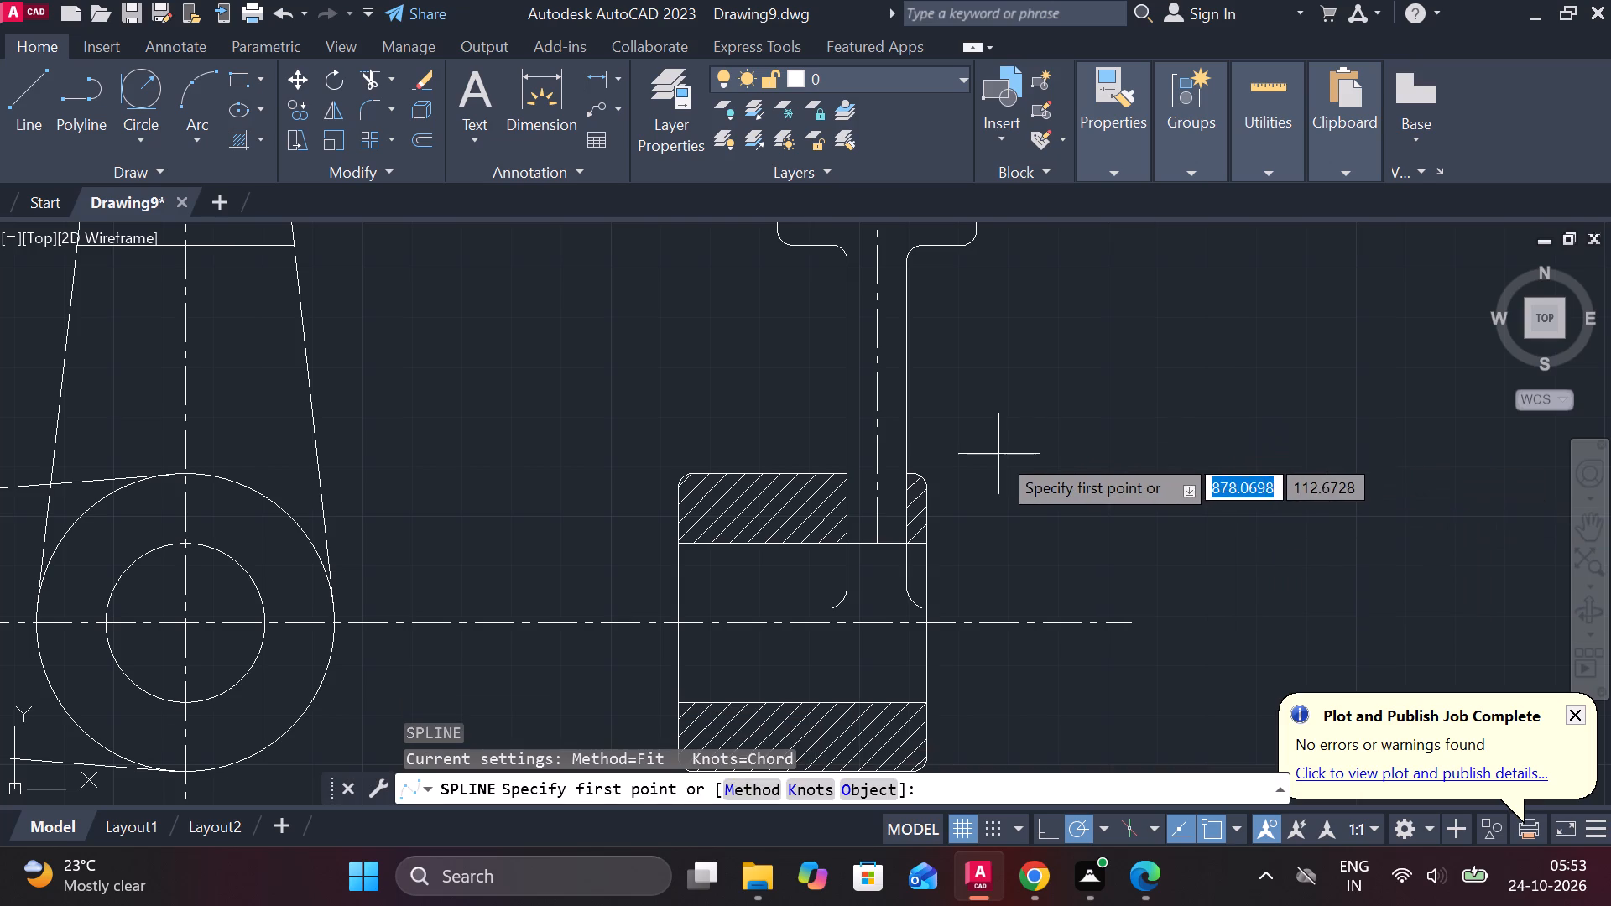
scroll(998, 454, up, 2)
click(628, 424)
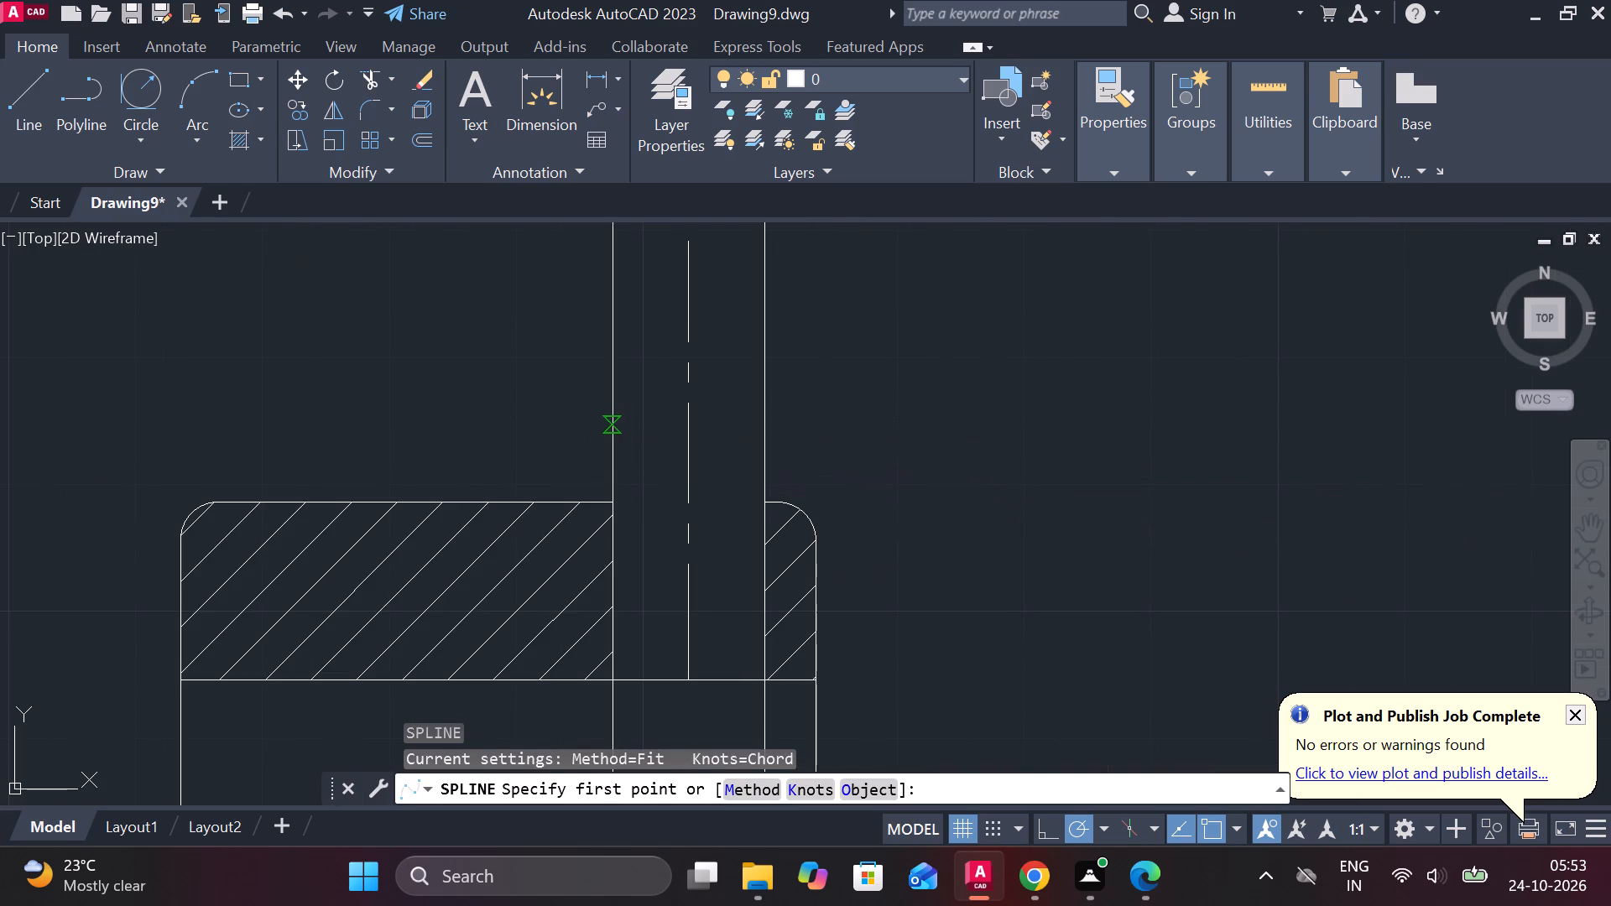
click(662, 412)
click(708, 424)
click(747, 445)
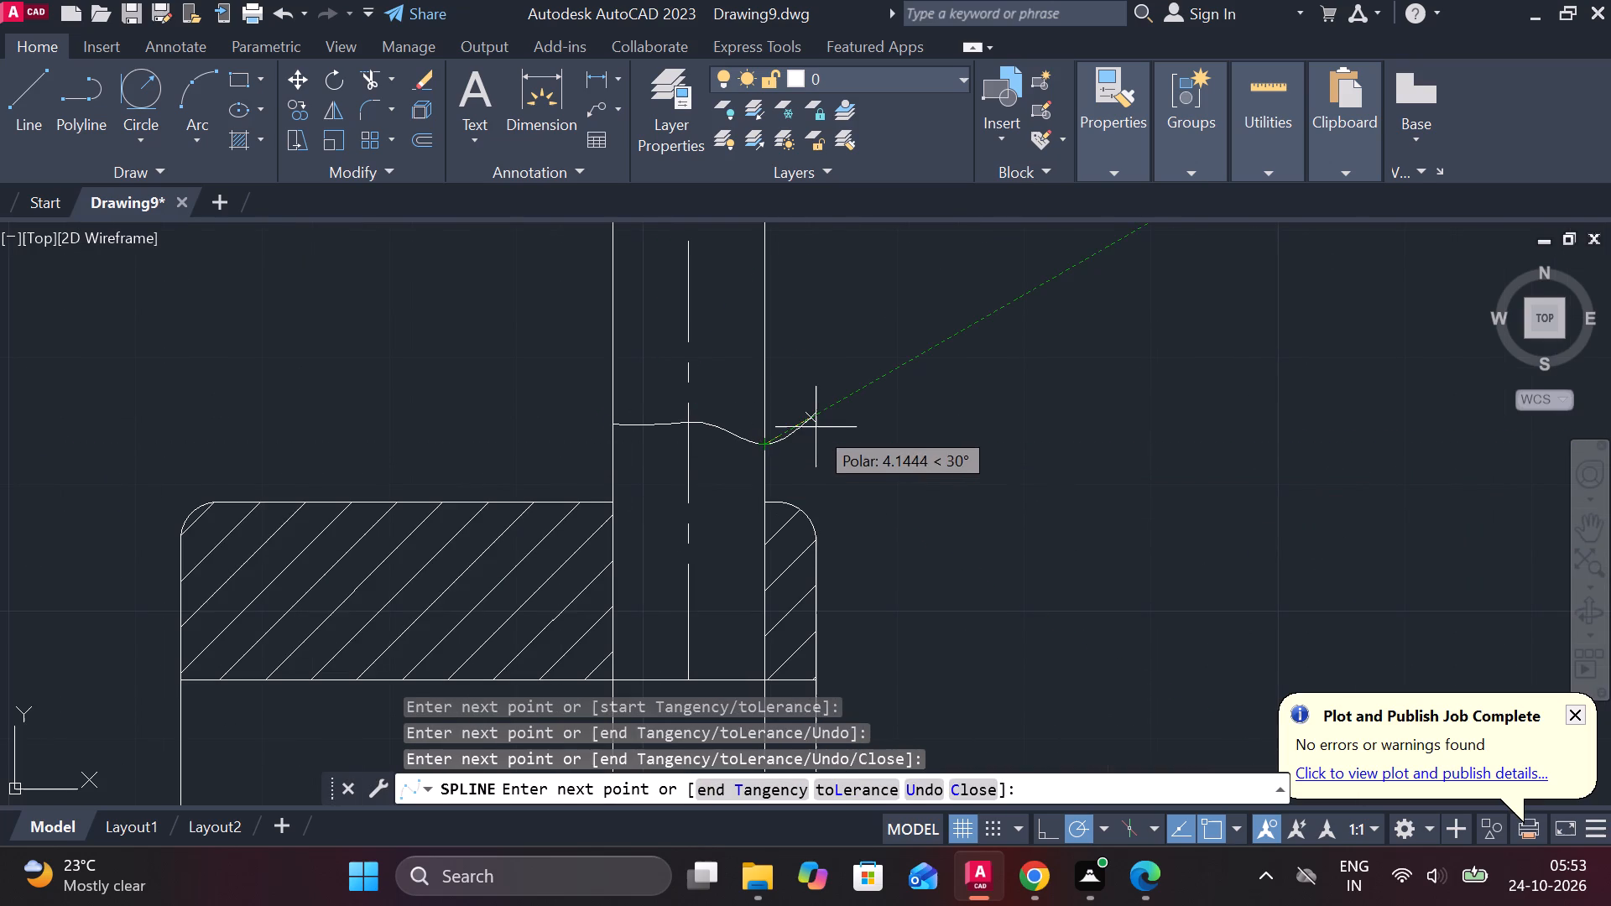
key(Return)
Hatch the web between the break line and the hub bore, on both sides of the centreline, with ANSI31 at scale 0.8.
click(237, 150)
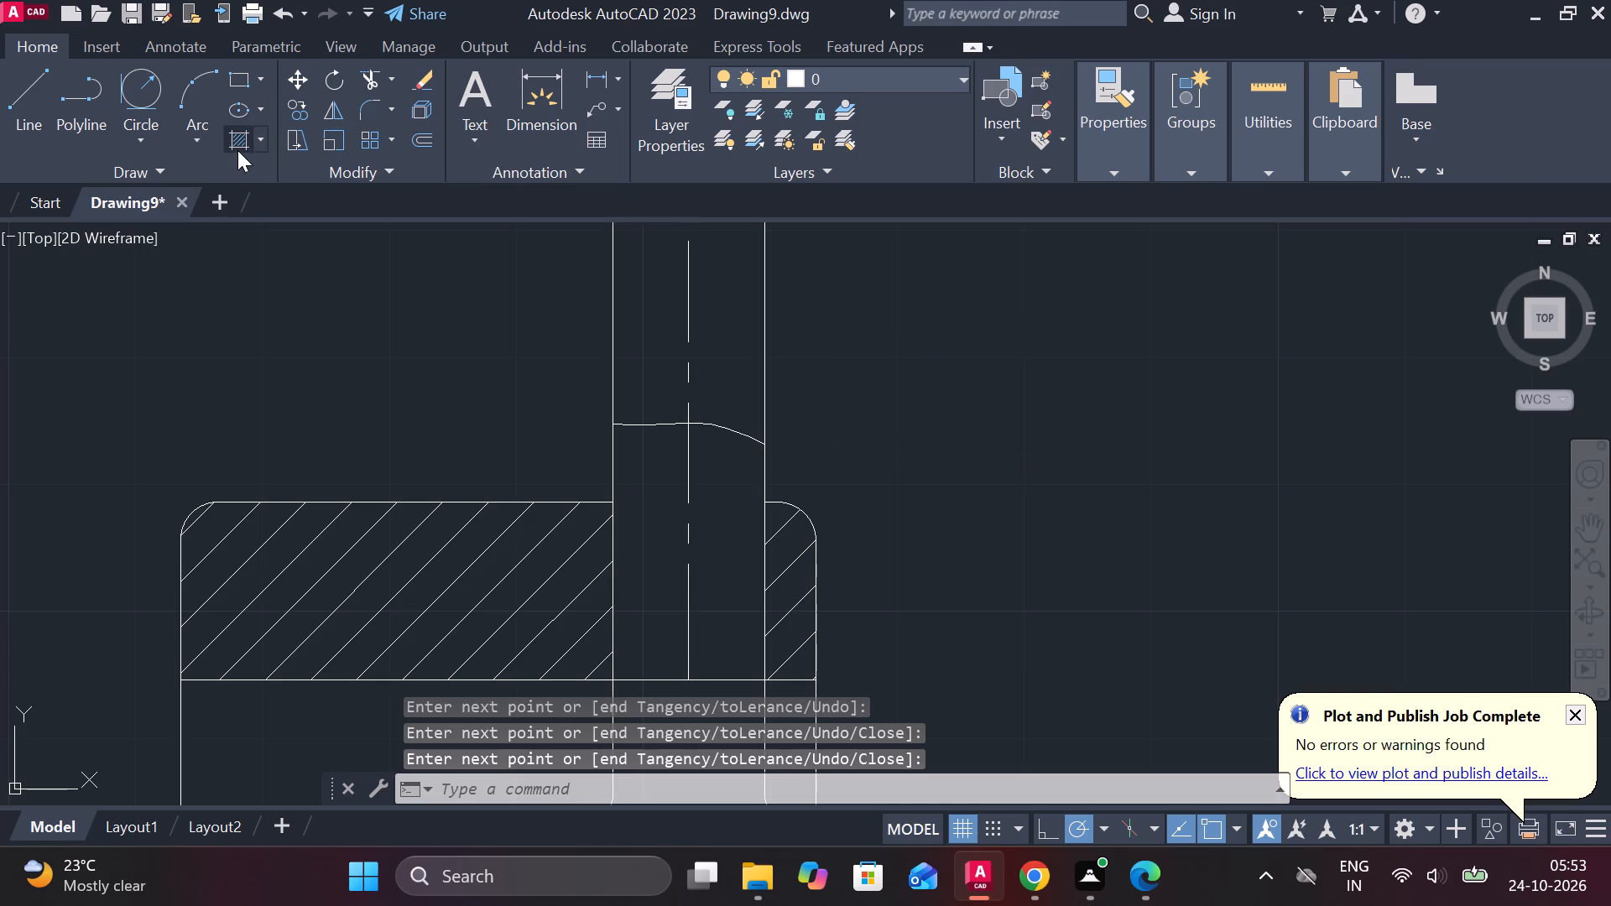
click(711, 531)
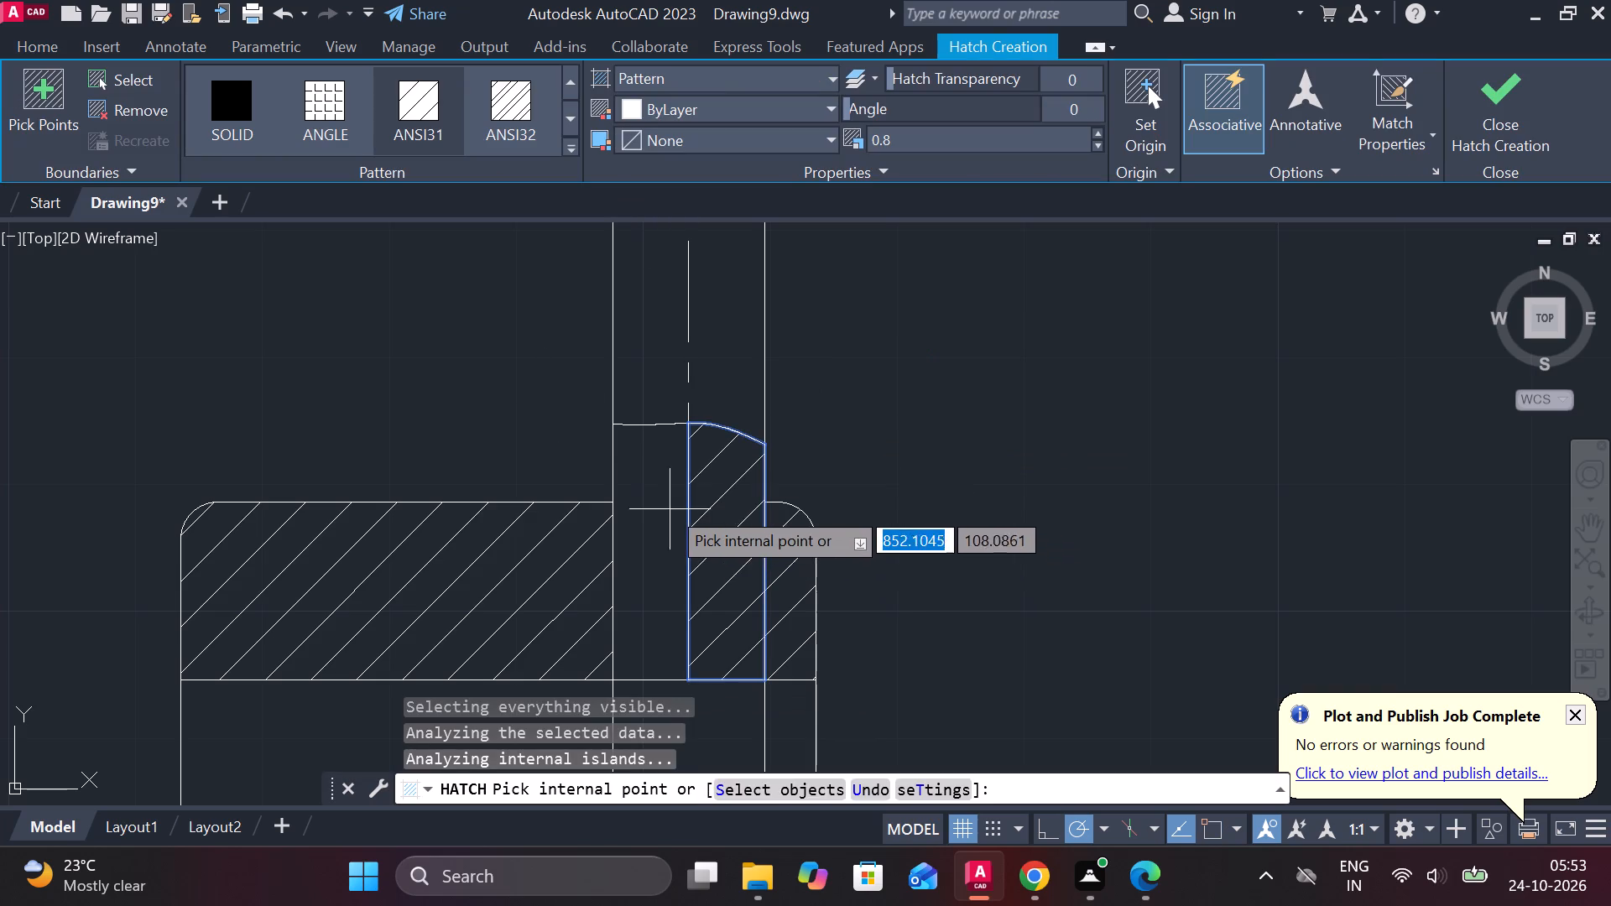
click(660, 494)
click(1500, 124)
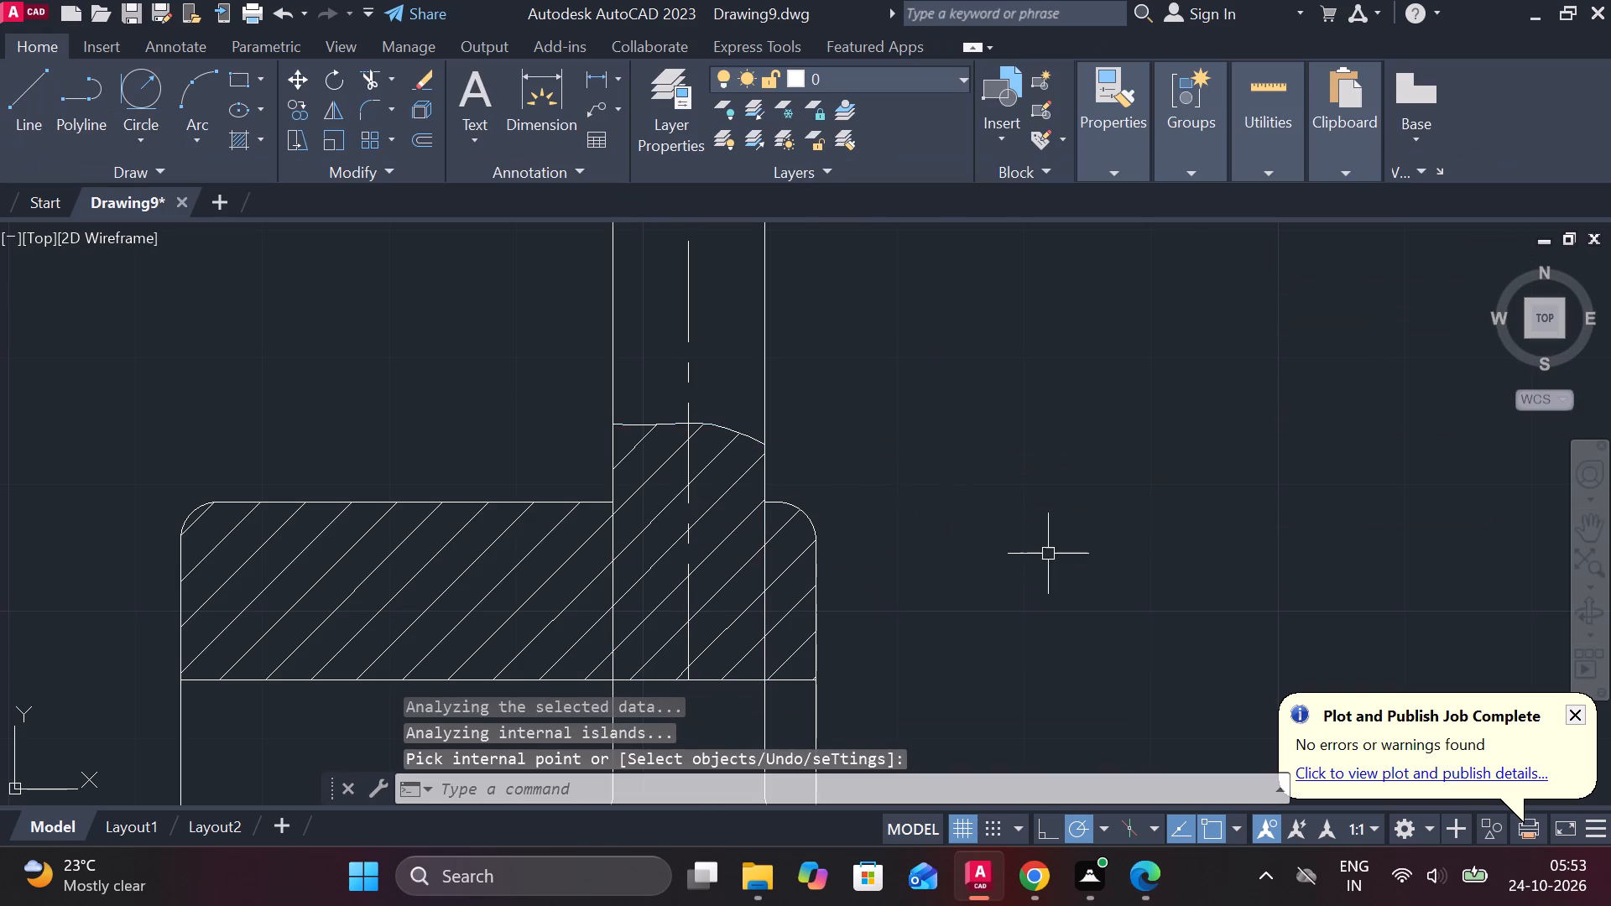
Add vertical linear dimensions on the front view's upright arm from the hole centreline to the upper cross line, and between both cross lines.
scroll(1040, 549, down, 2)
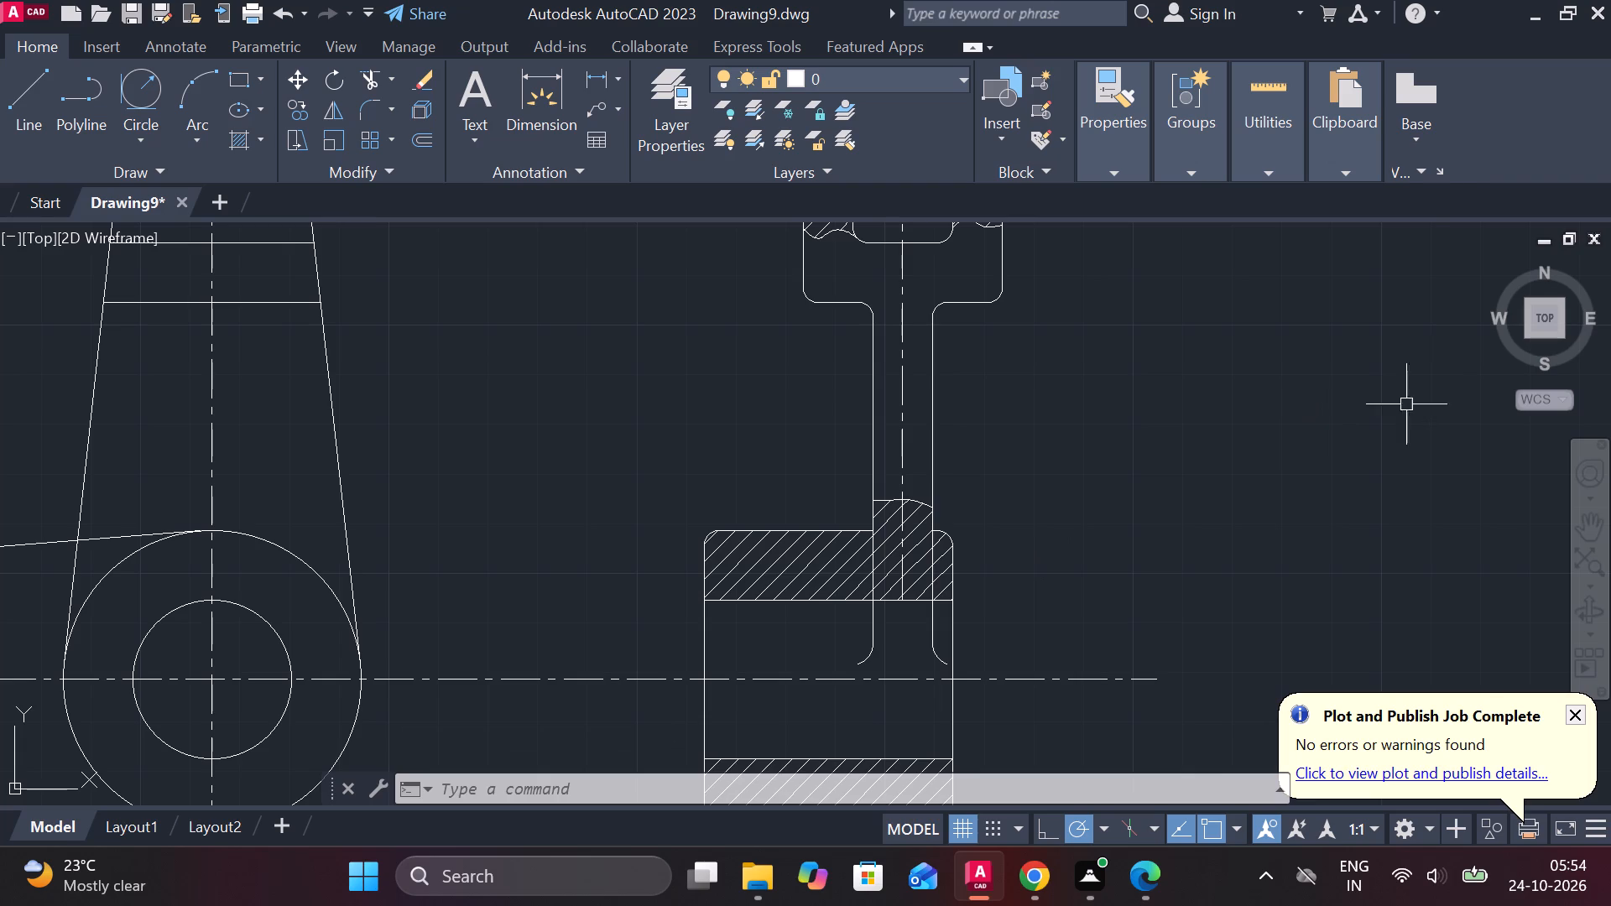
scroll(1299, 559, down, 3)
scroll(968, 622, up, 2)
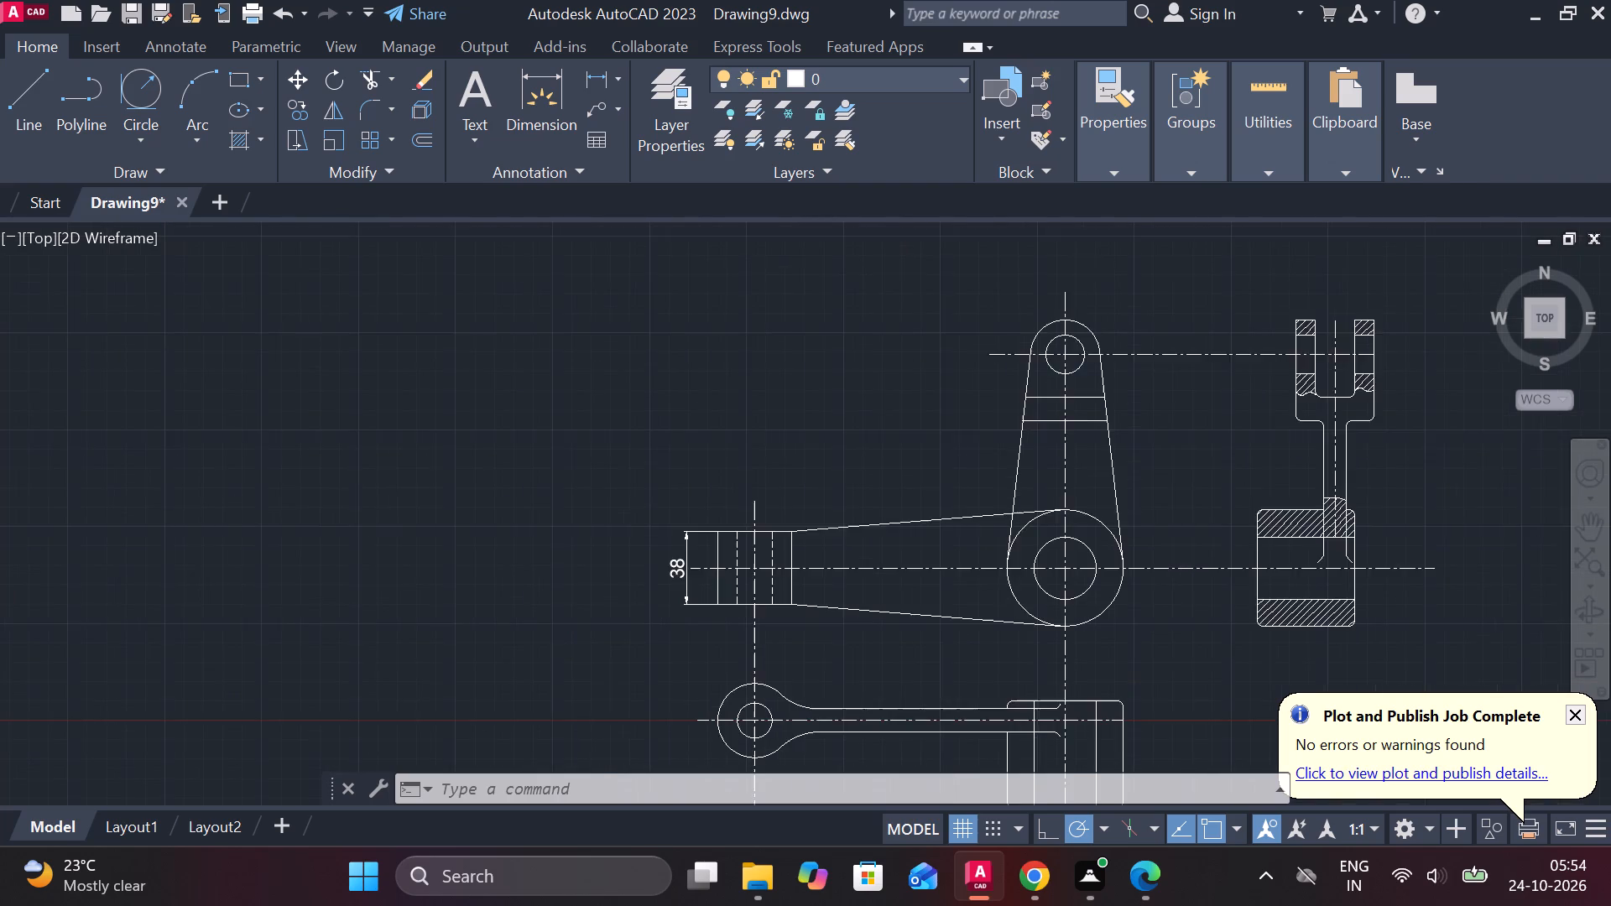
middle_drag(957, 622, 892, 560)
click(599, 87)
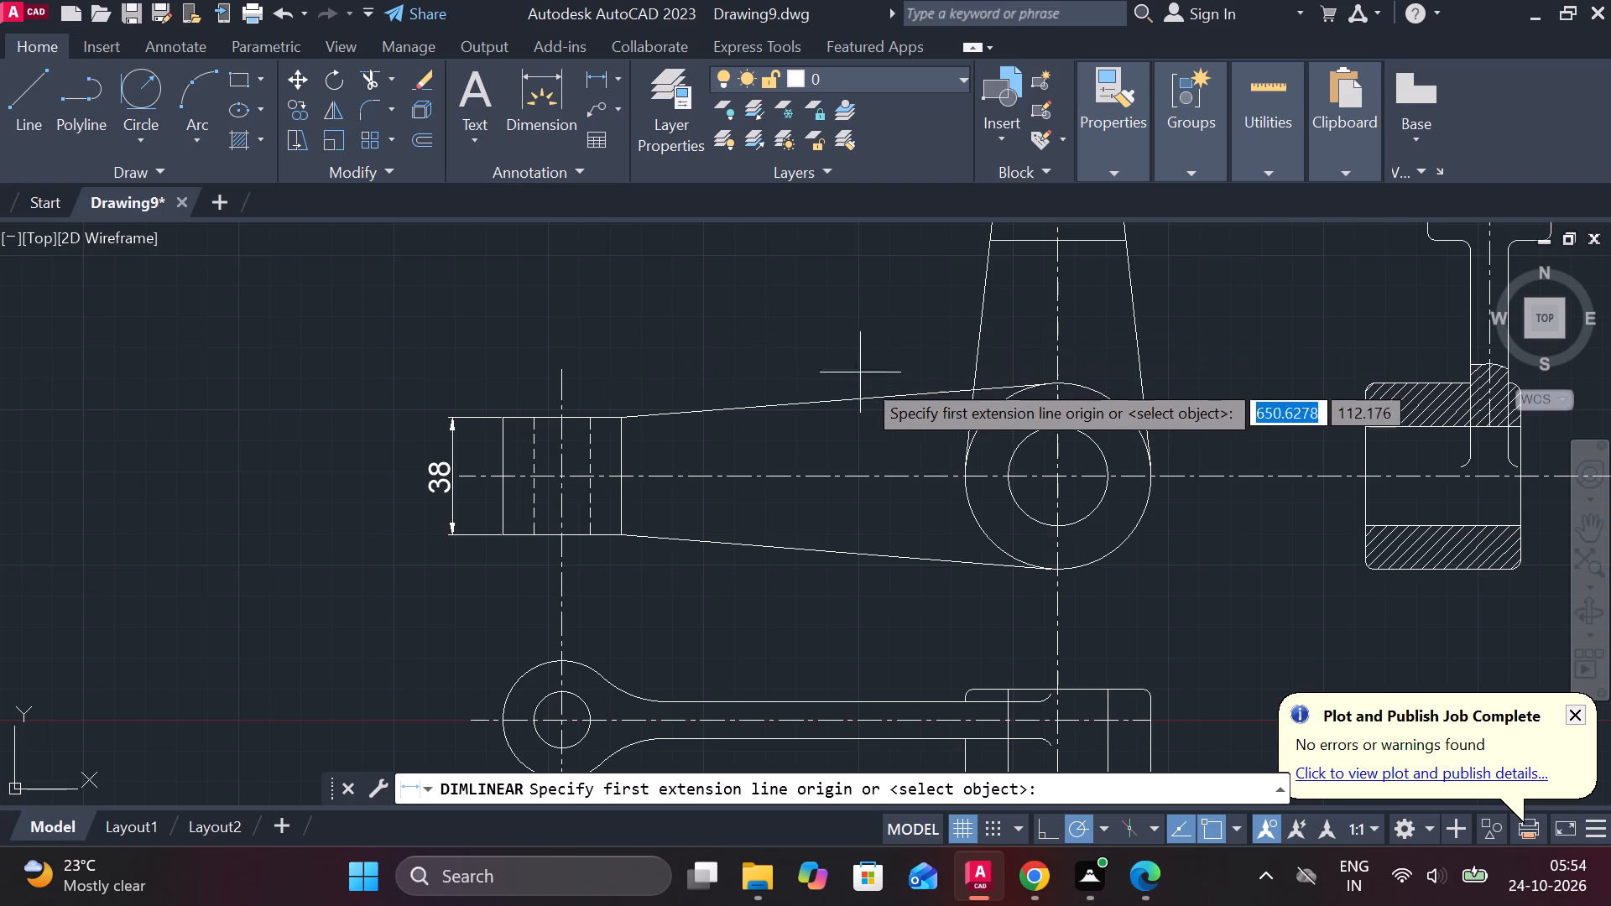
middle_drag(1104, 347, 930, 502)
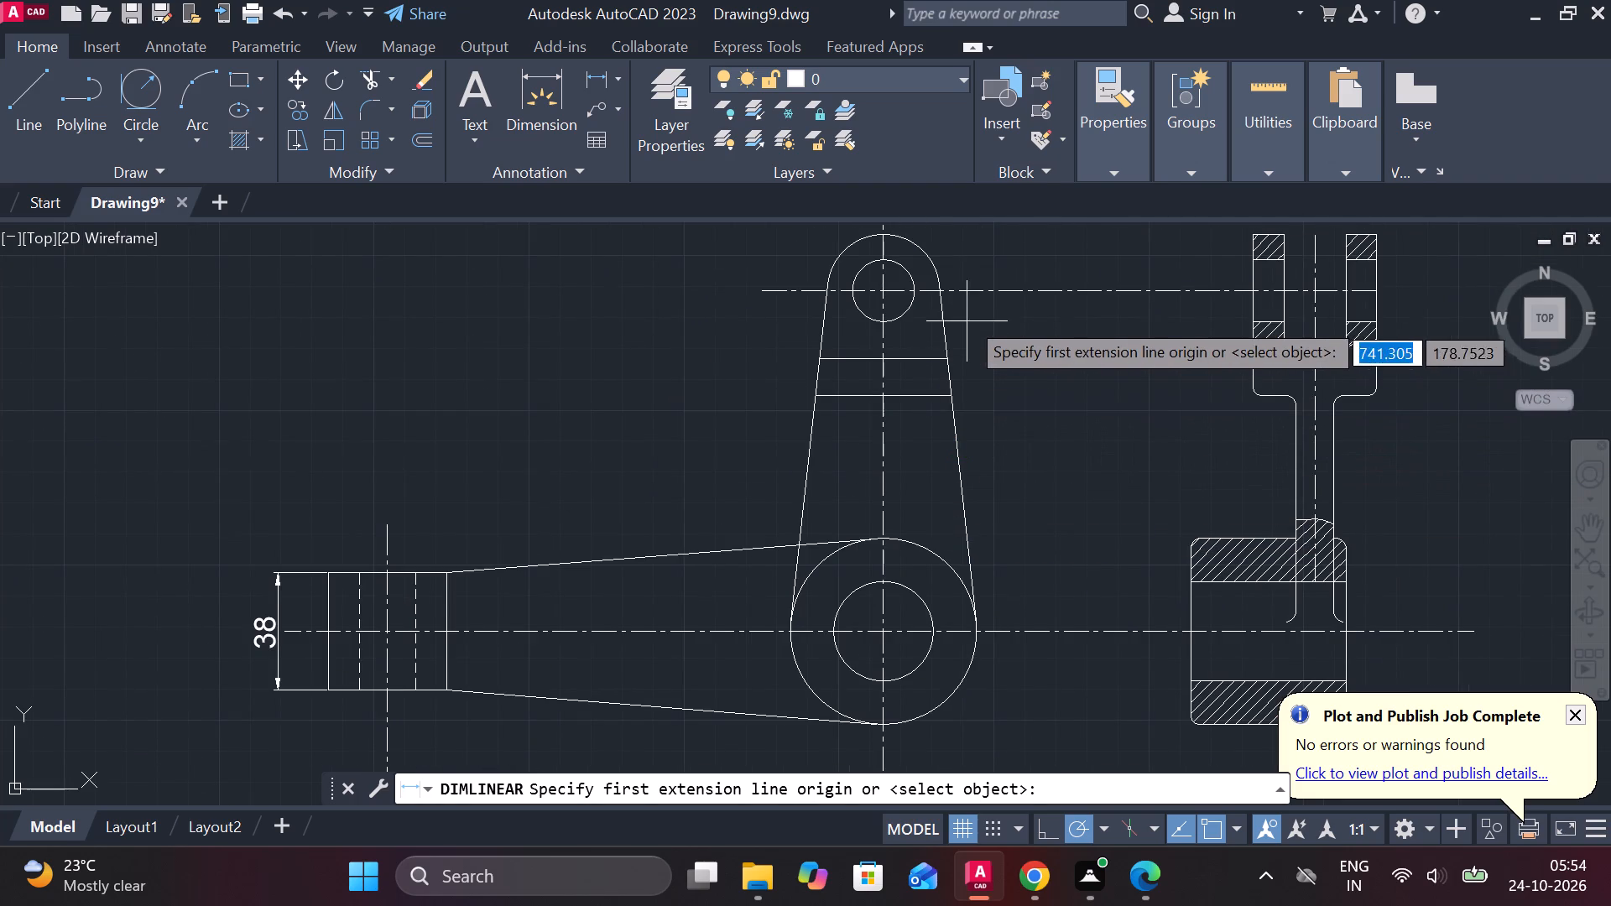
click(971, 297)
click(946, 357)
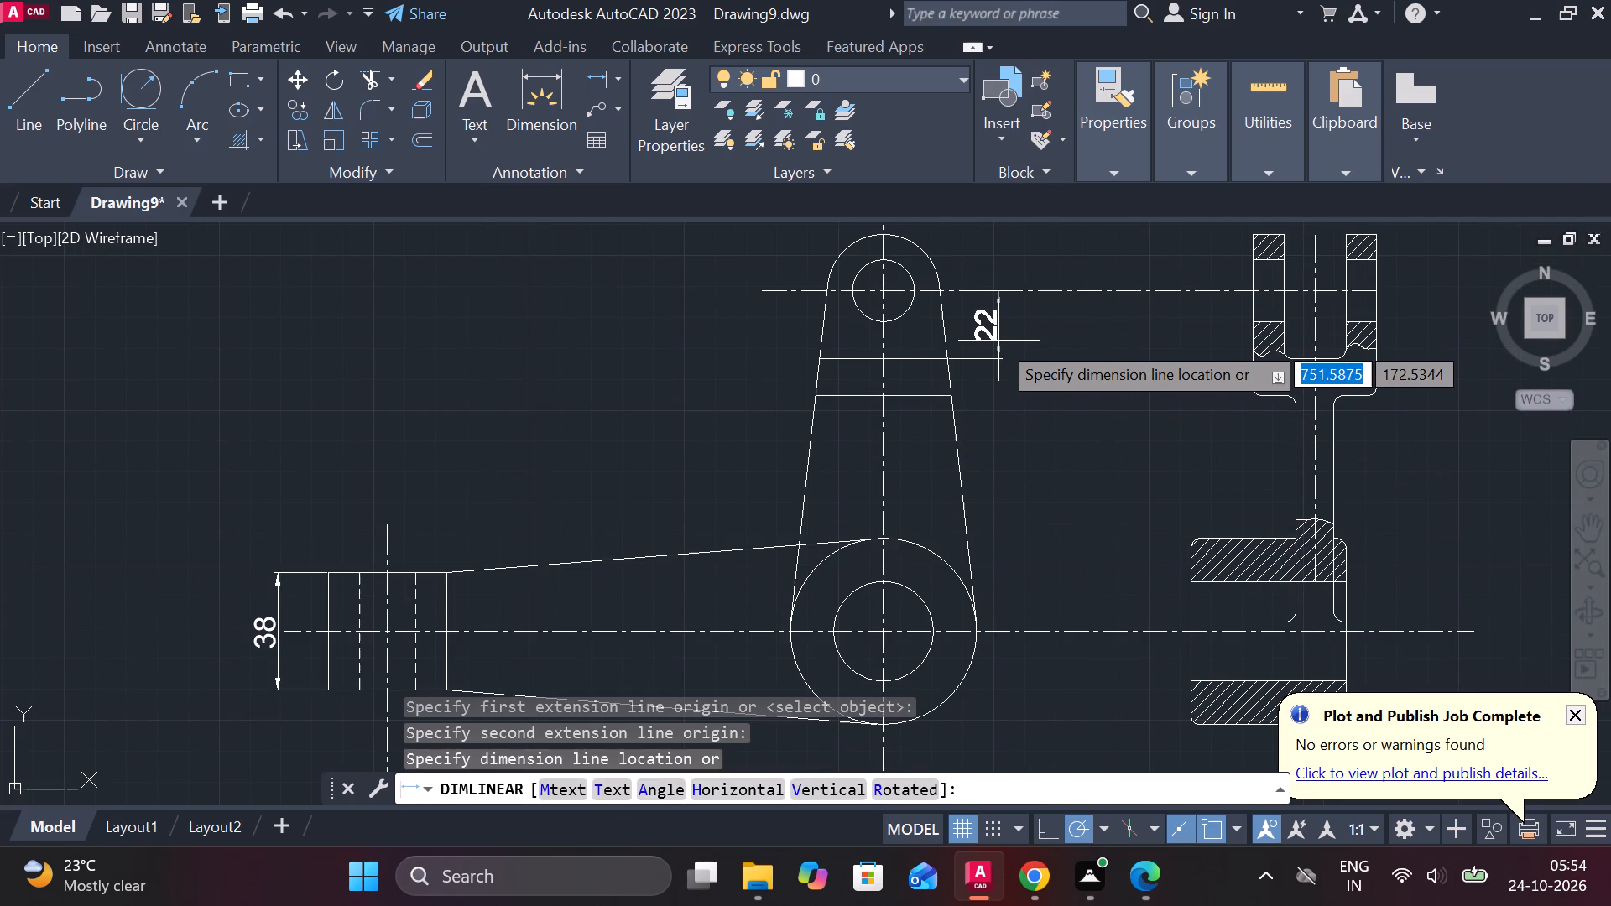
click(1008, 341)
key(space)
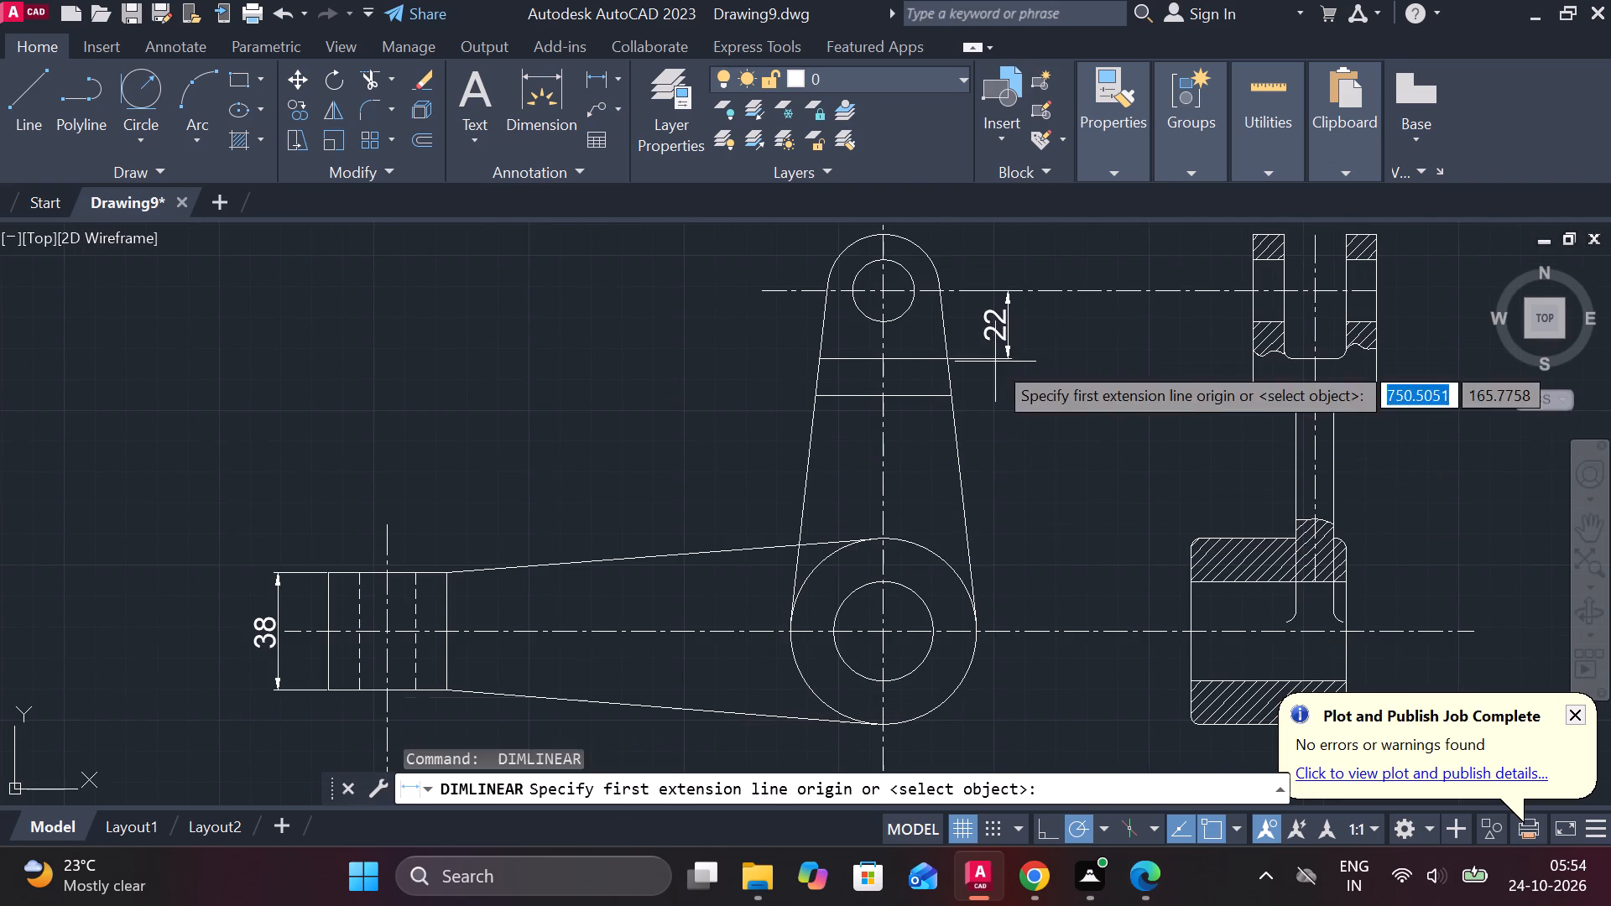
click(983, 362)
click(956, 393)
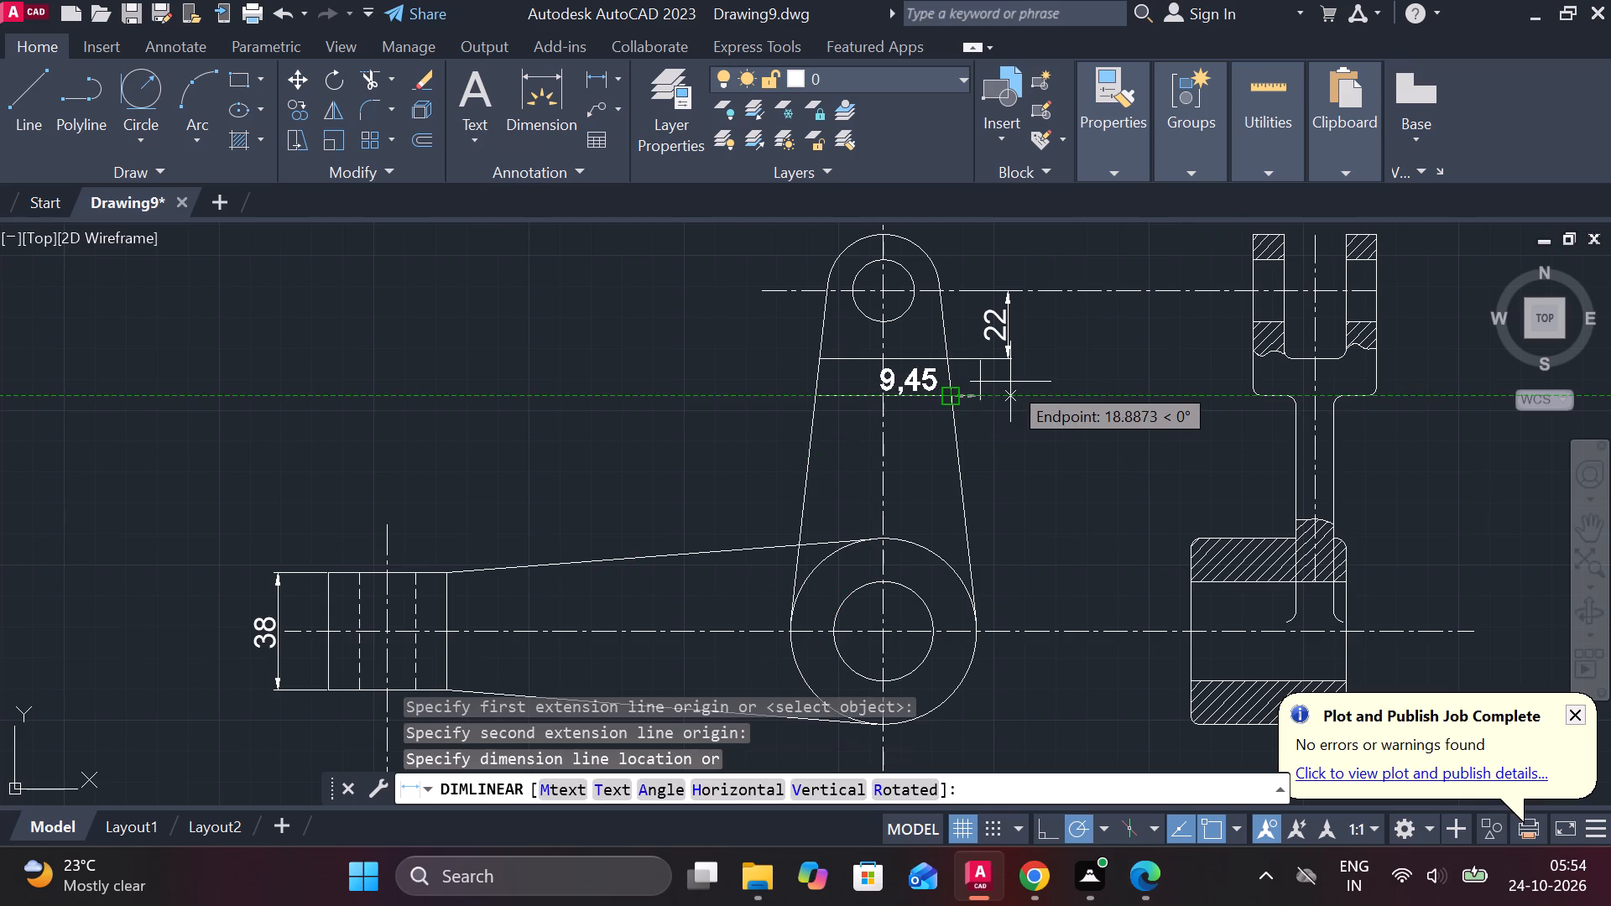
scroll(1004, 368, up, 3)
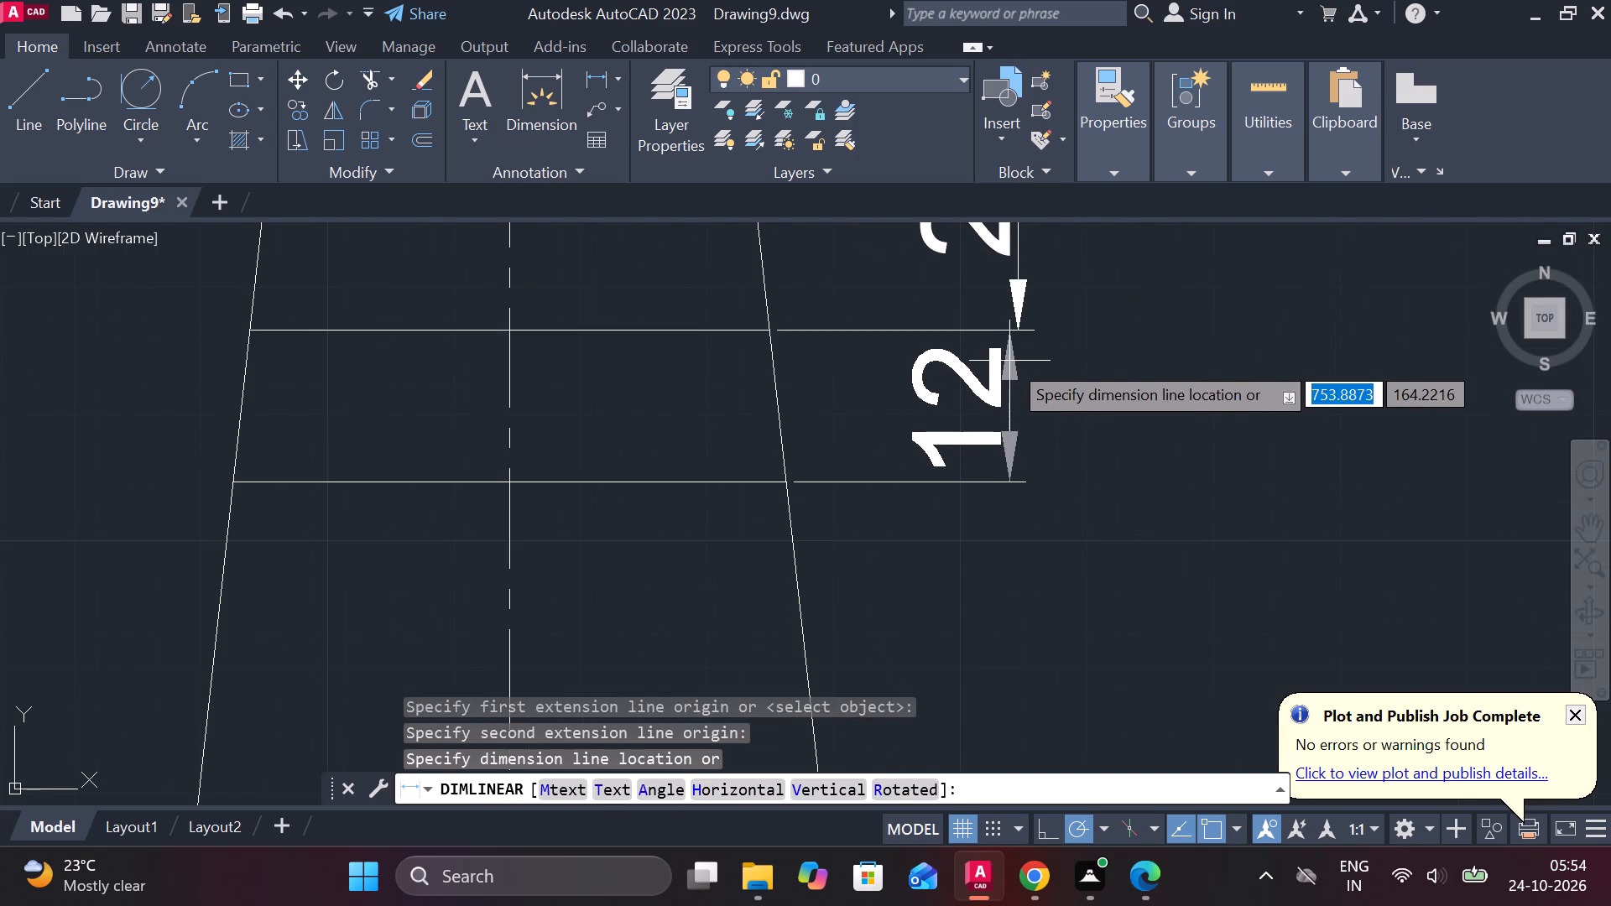
click(1013, 336)
Dimension the vertical distance between the upper hole's centreline and the hub's centreline, placed between the front and side views.
scroll(1061, 390, down, 2)
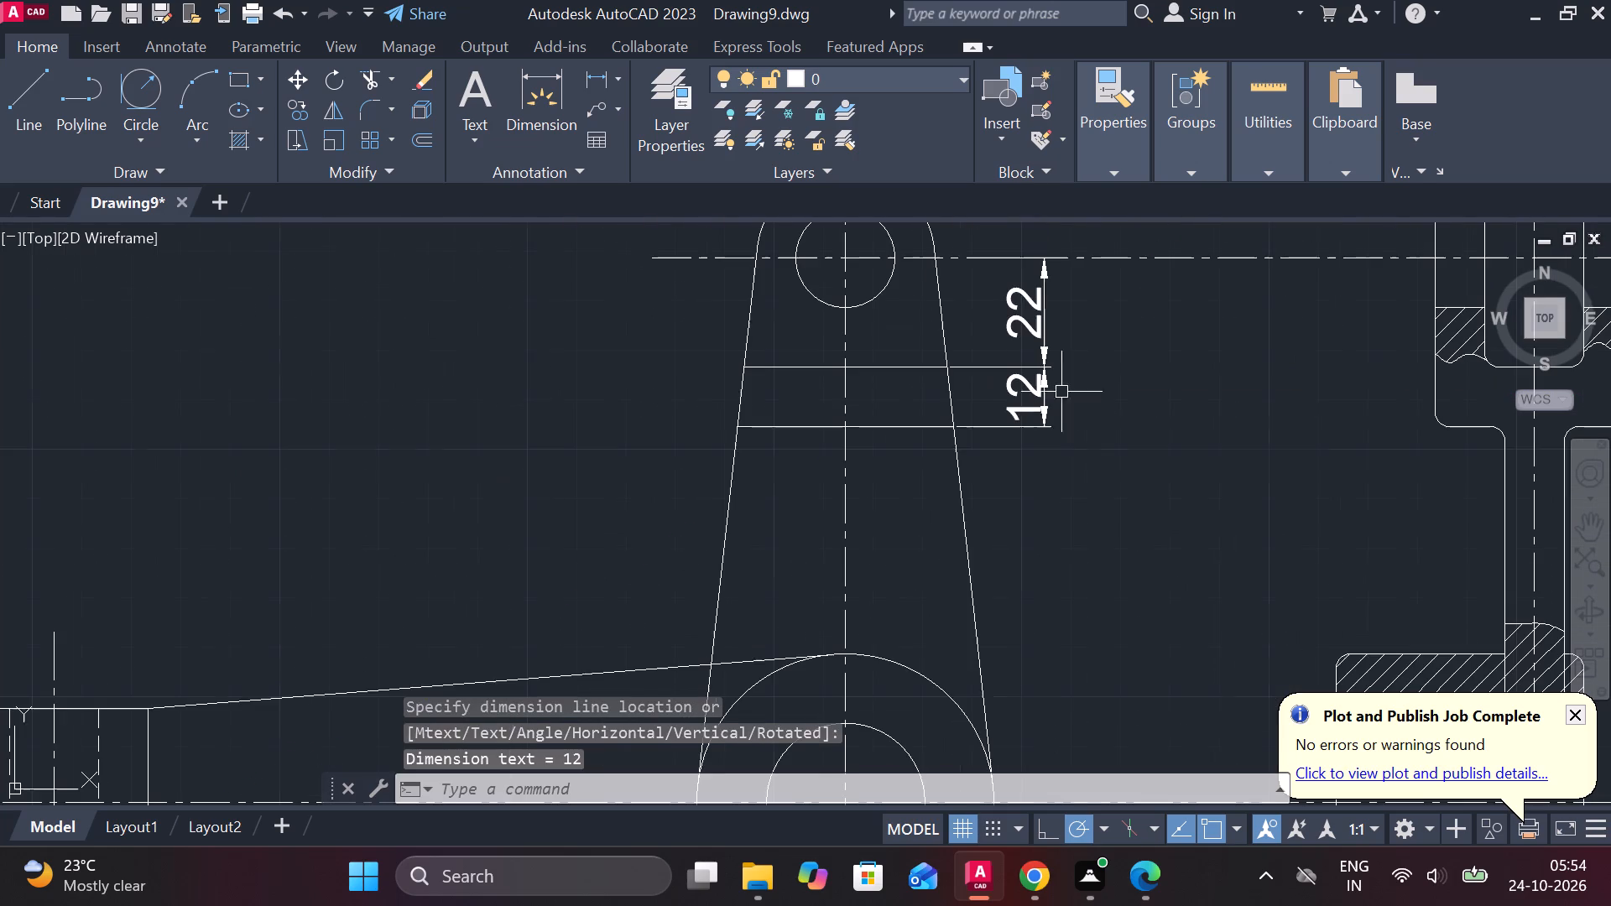
scroll(1106, 476, down, 2)
key(space)
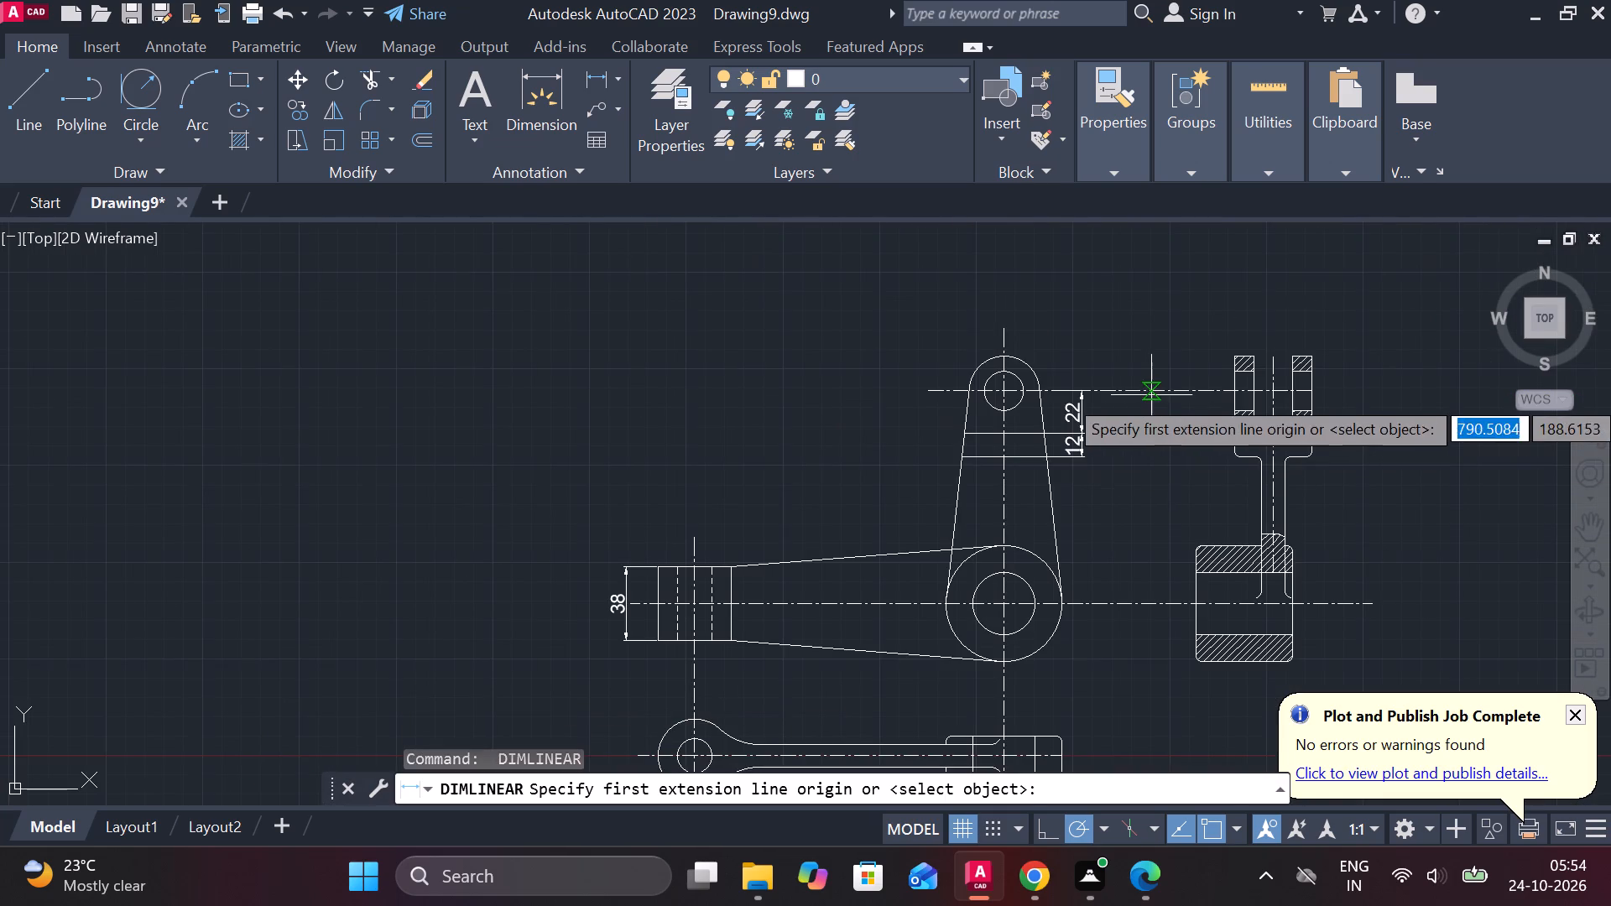
click(1151, 395)
click(1158, 597)
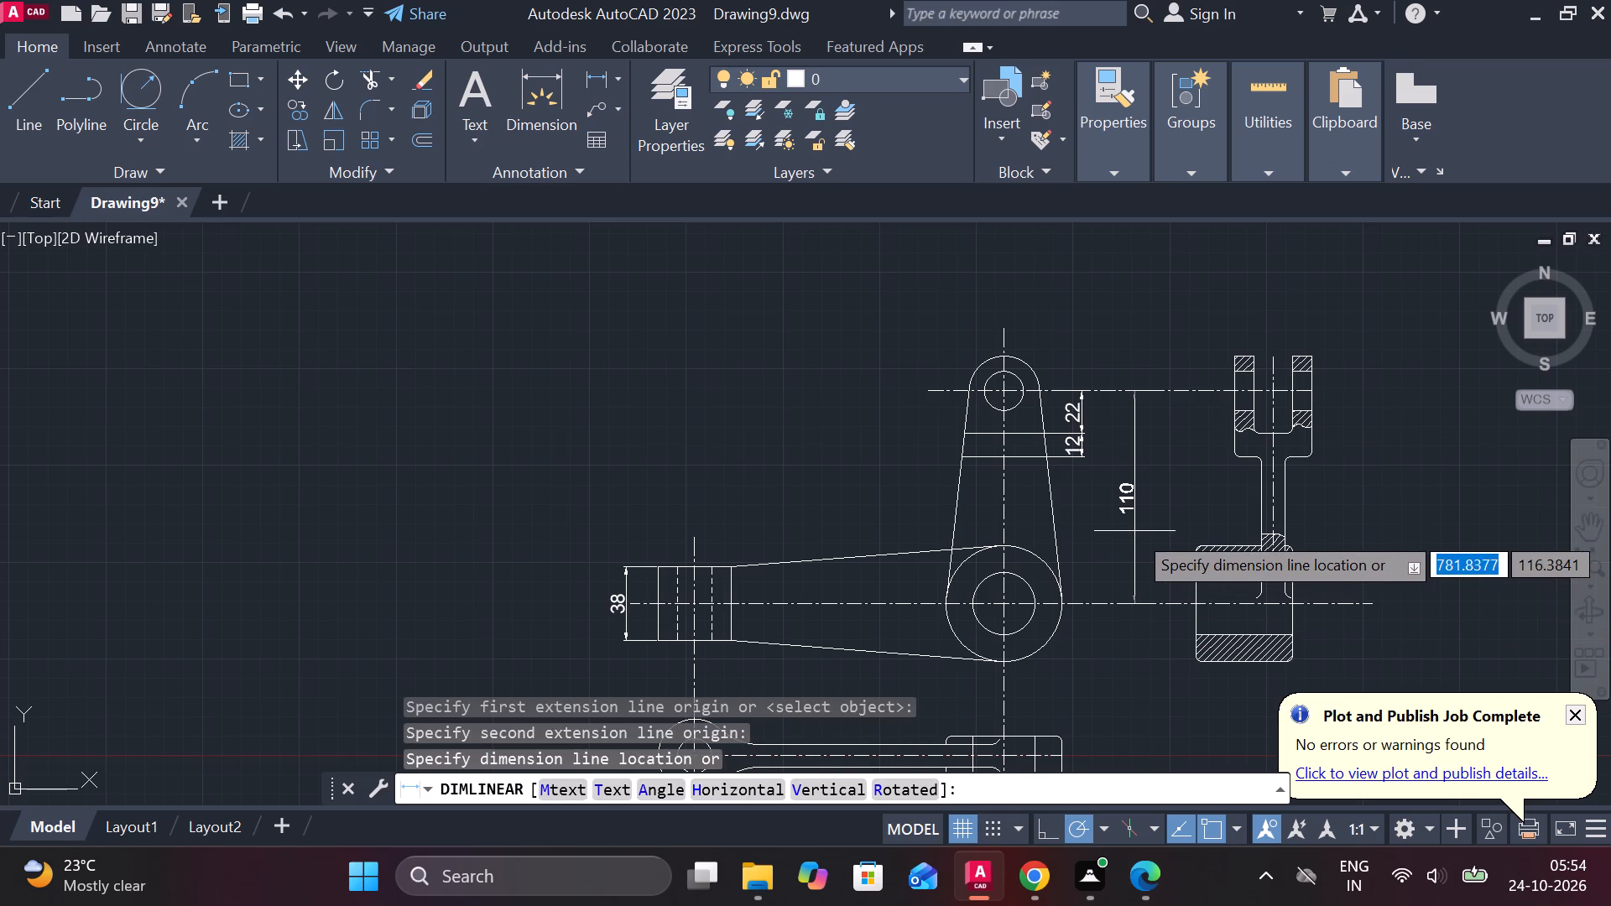
click(1142, 521)
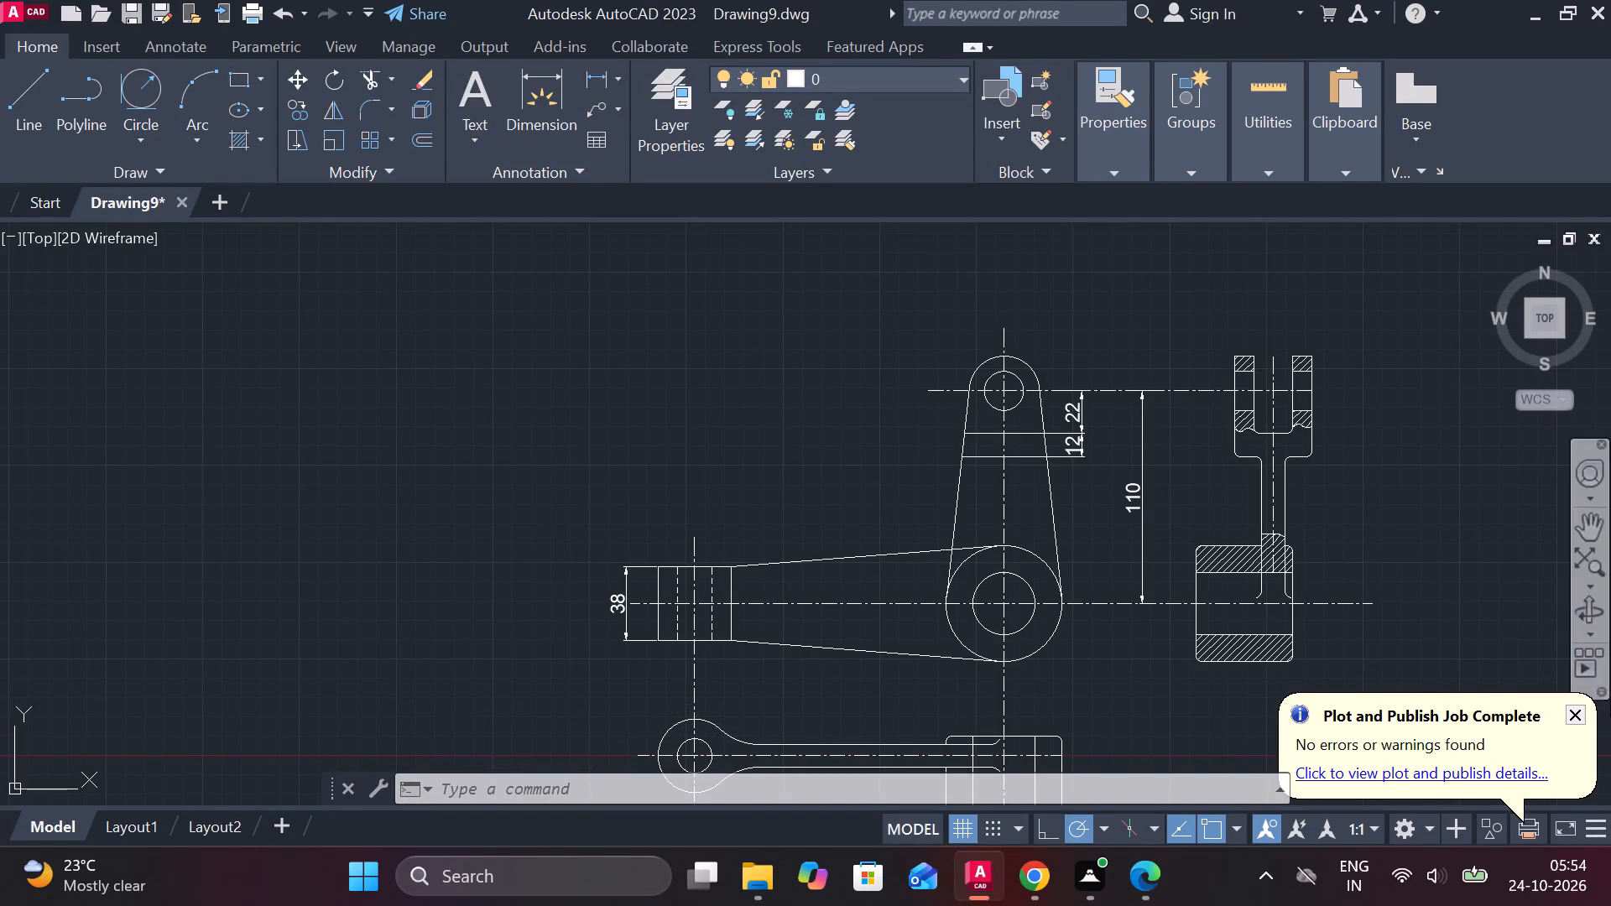
Dimension the width of the fork's left prong in the side view, placing the dimension above the fork.
middle_drag(1008, 613, 869, 342)
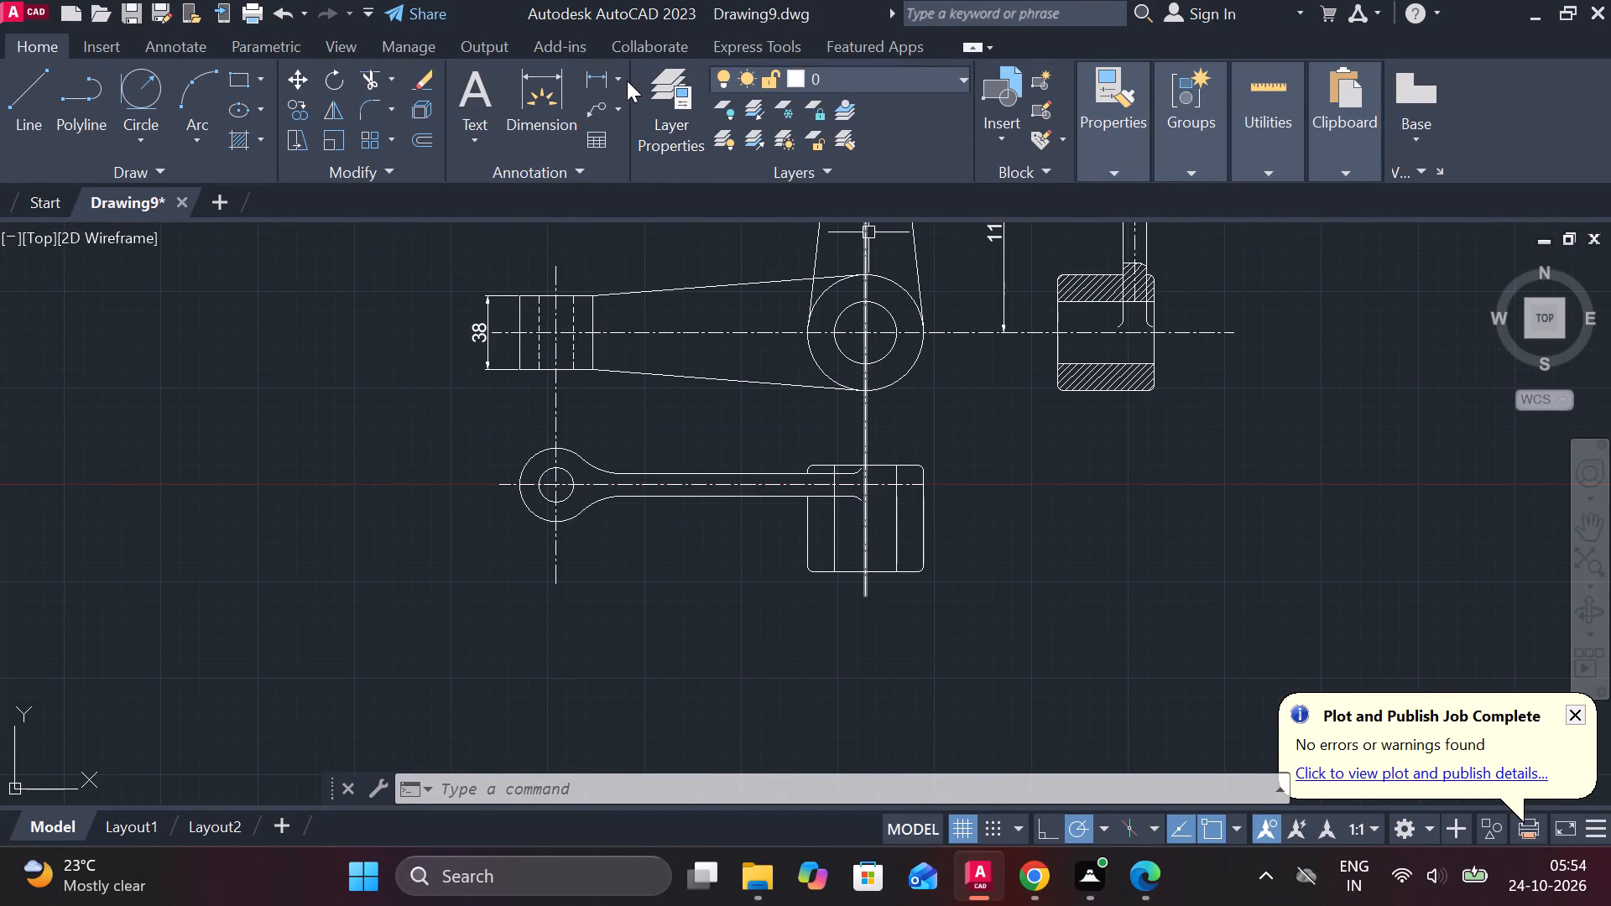
click(602, 72)
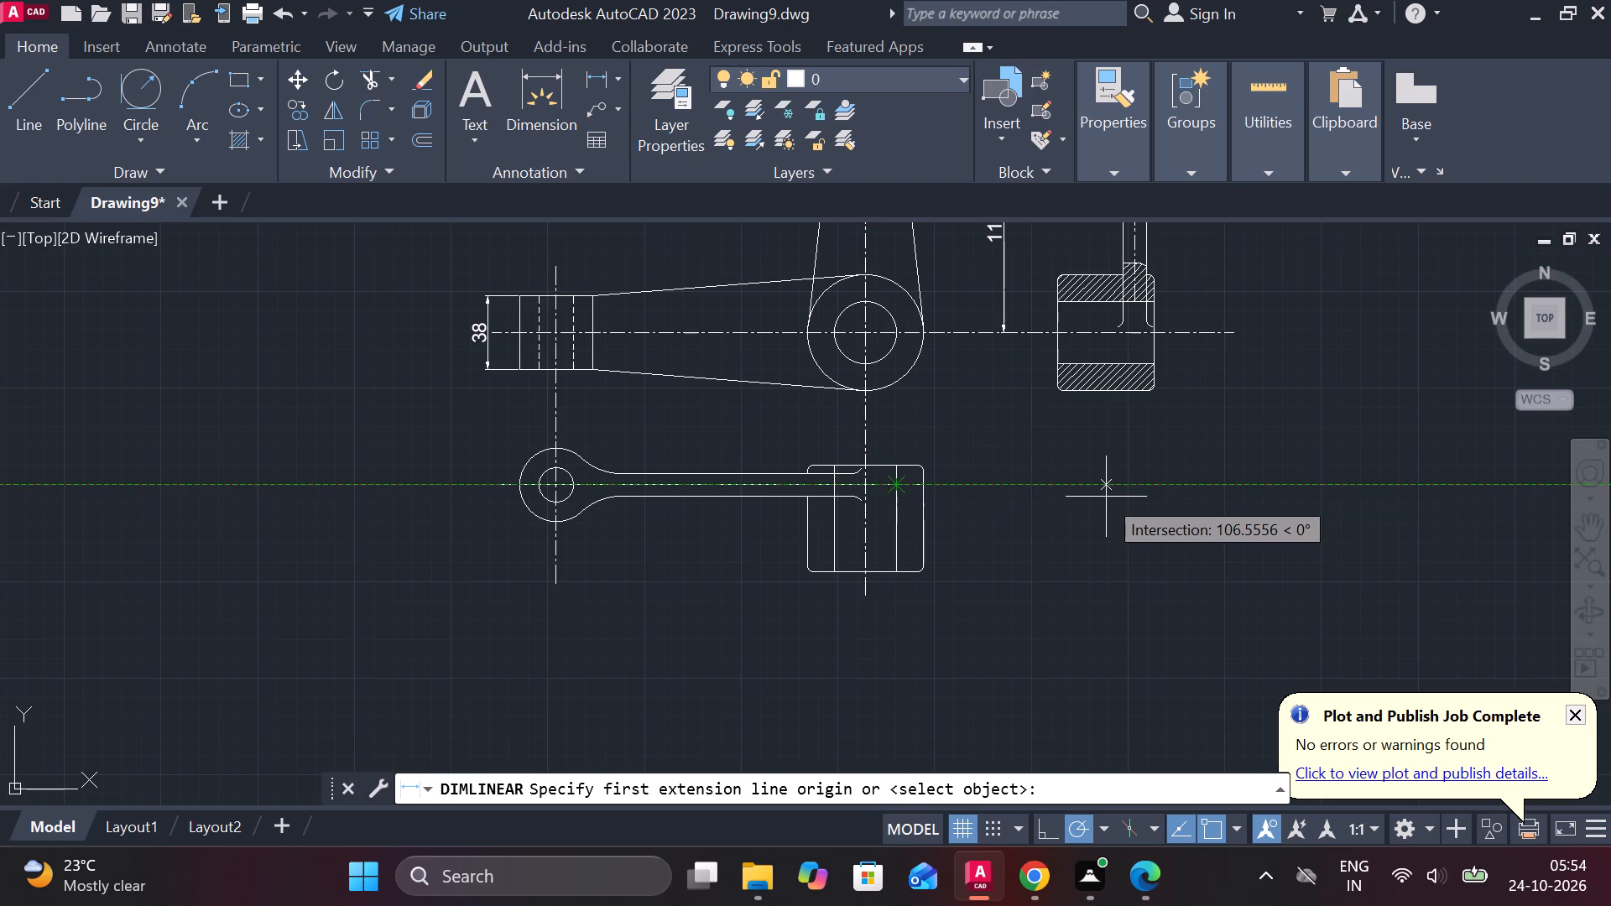
middle_drag(1205, 445, 1155, 572)
middle_drag(1071, 247, 1077, 346)
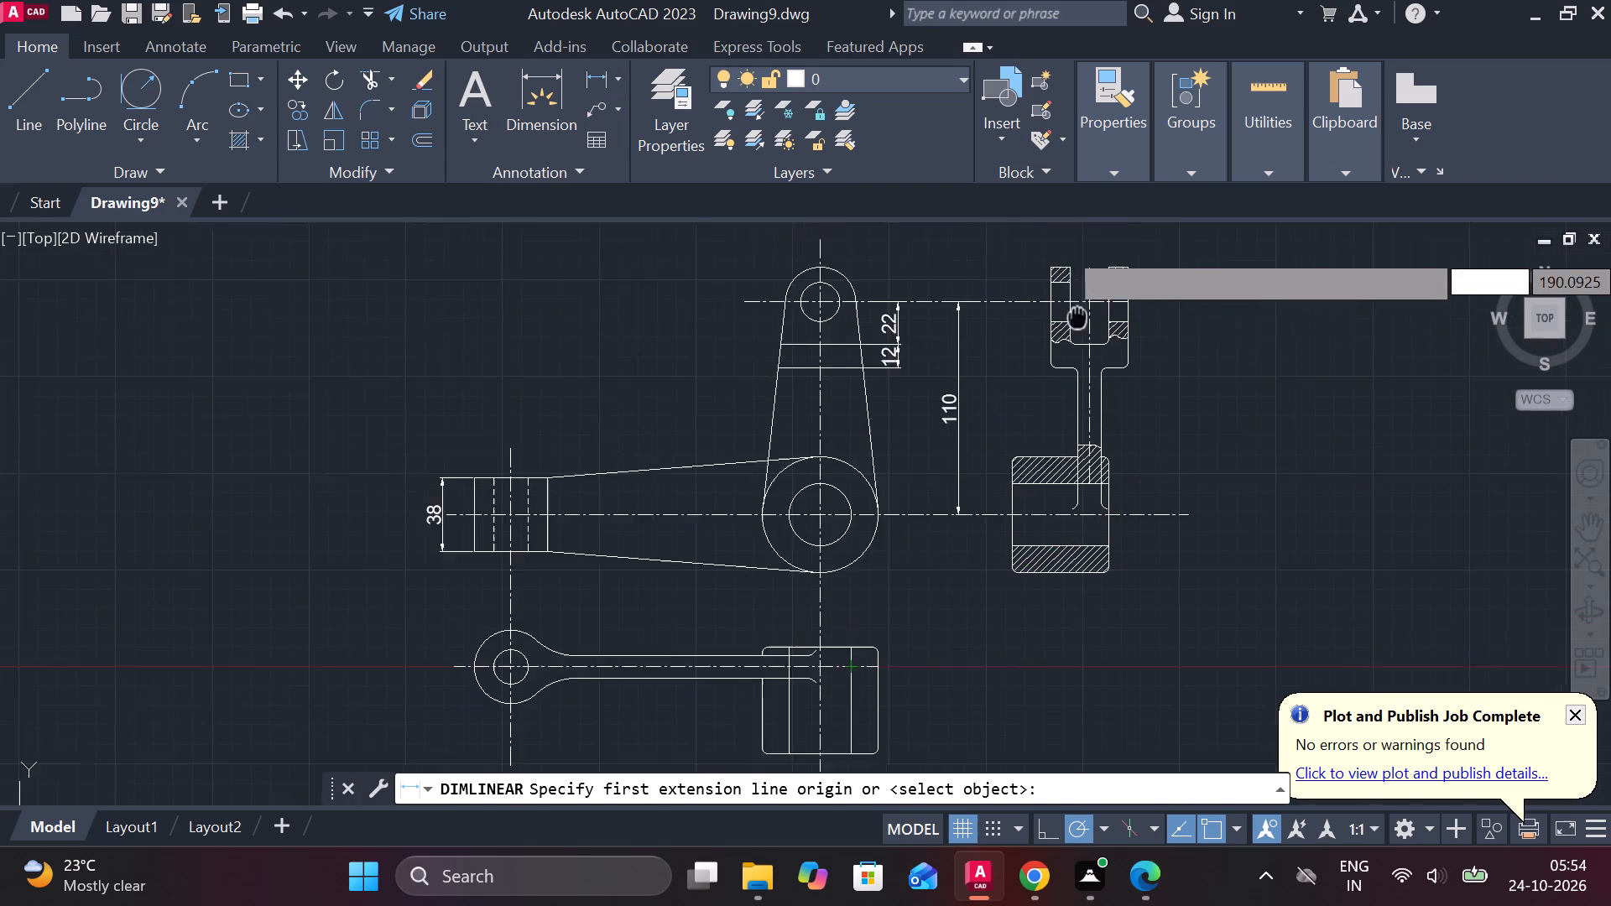
middle_drag(1077, 346, 1077, 395)
scroll(1068, 331, up, 3)
click(993, 438)
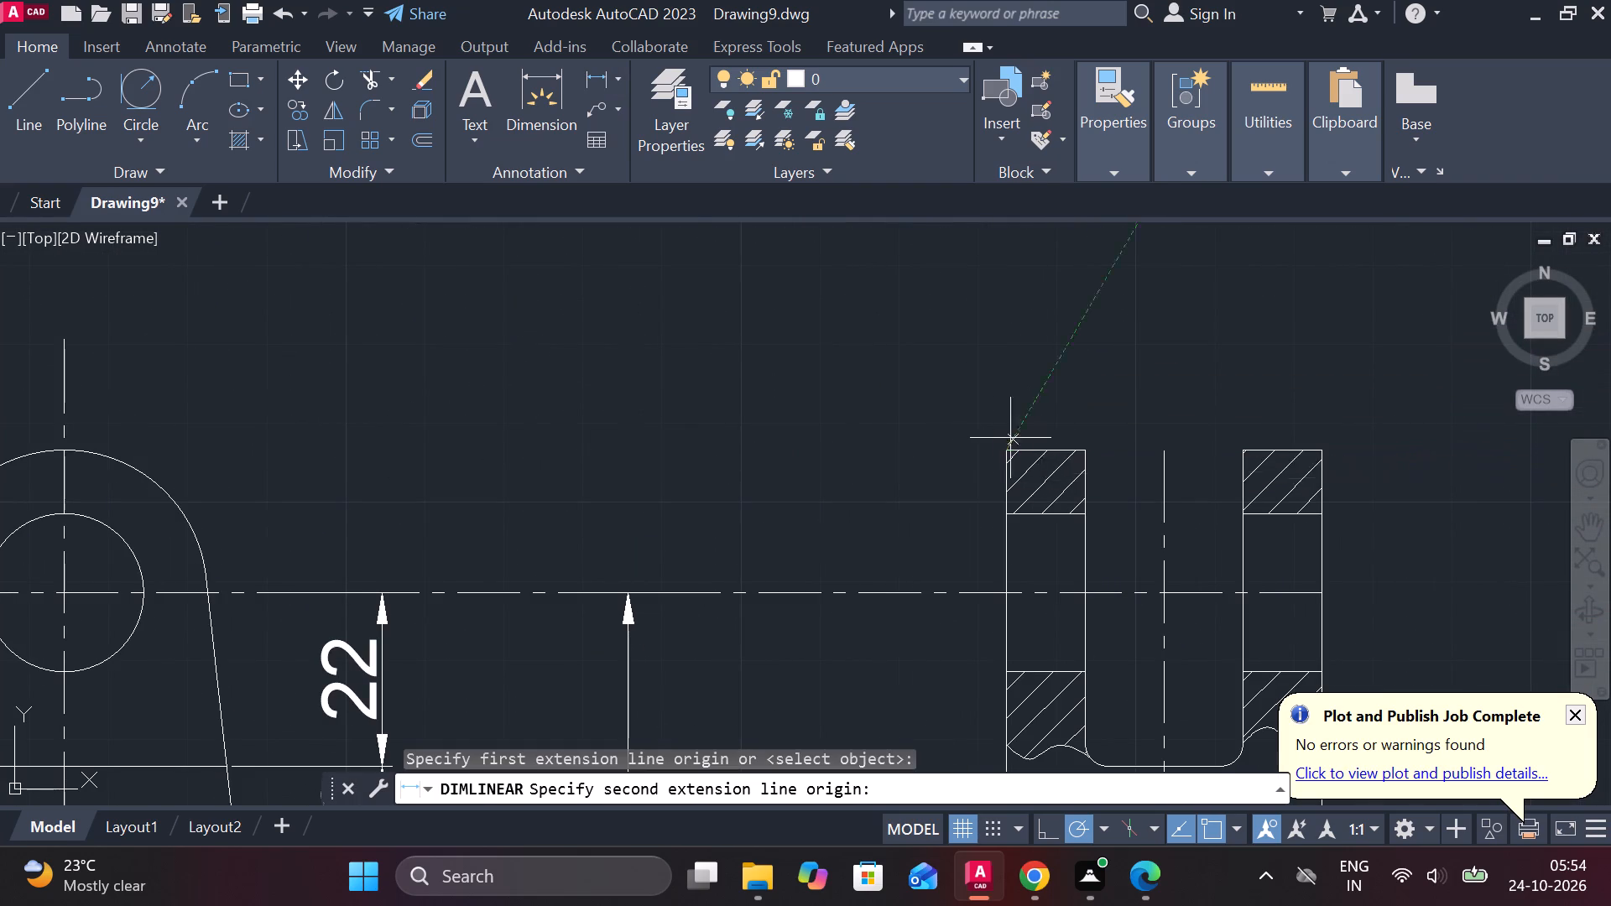
click(1083, 450)
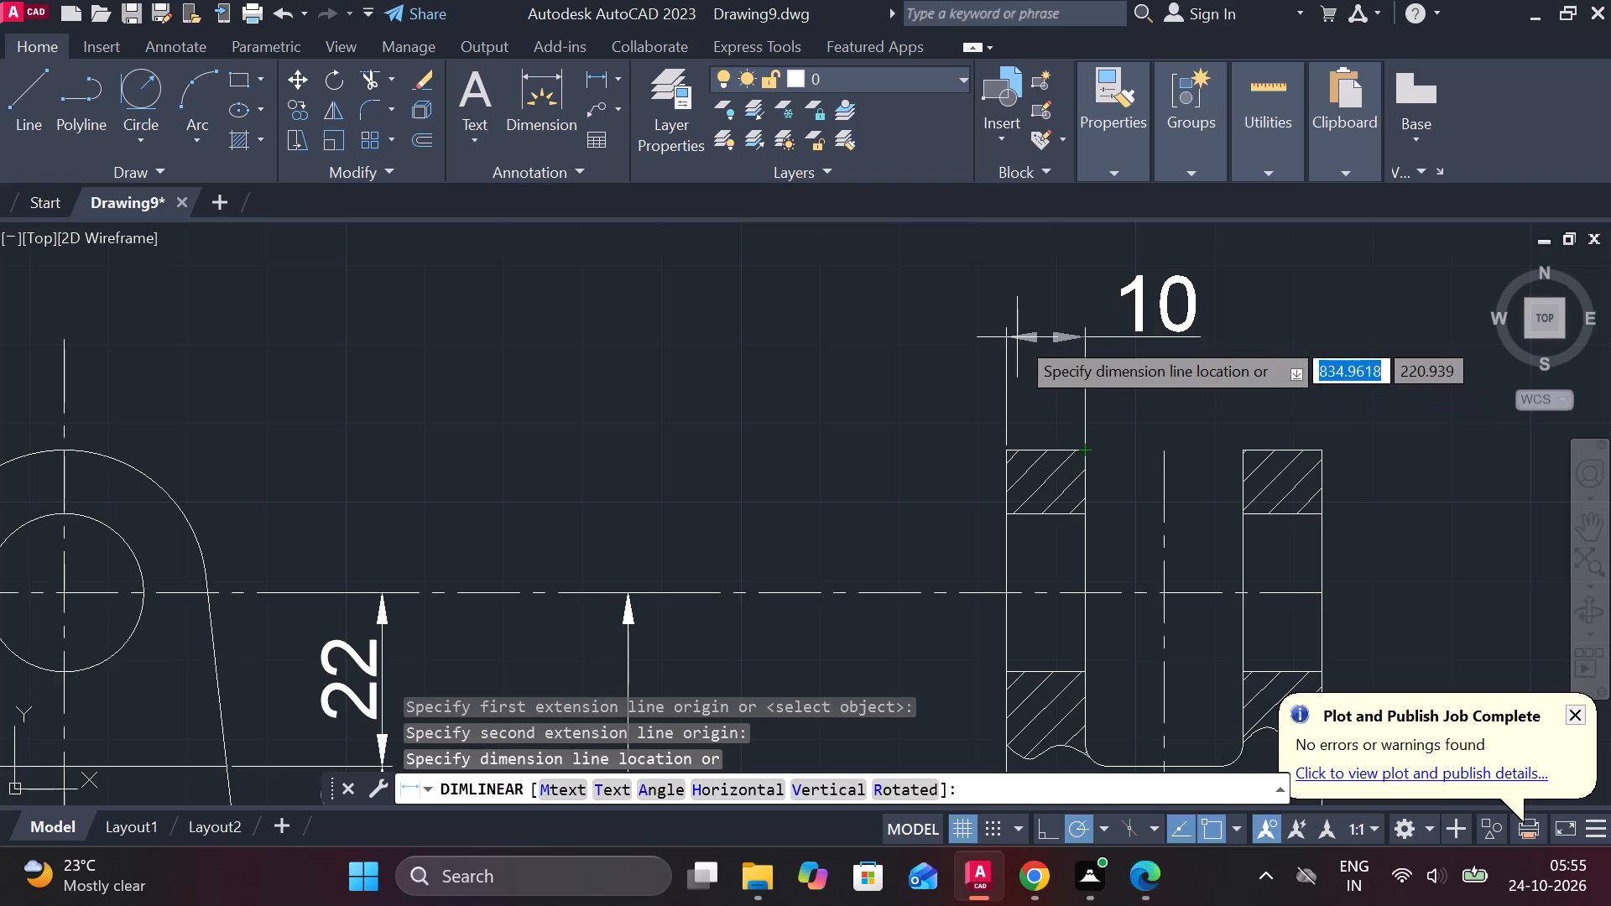
click(1017, 337)
Add horizontal linear dimensions for the fork's slot width and the right prong's width at the top of the side view.
key(space)
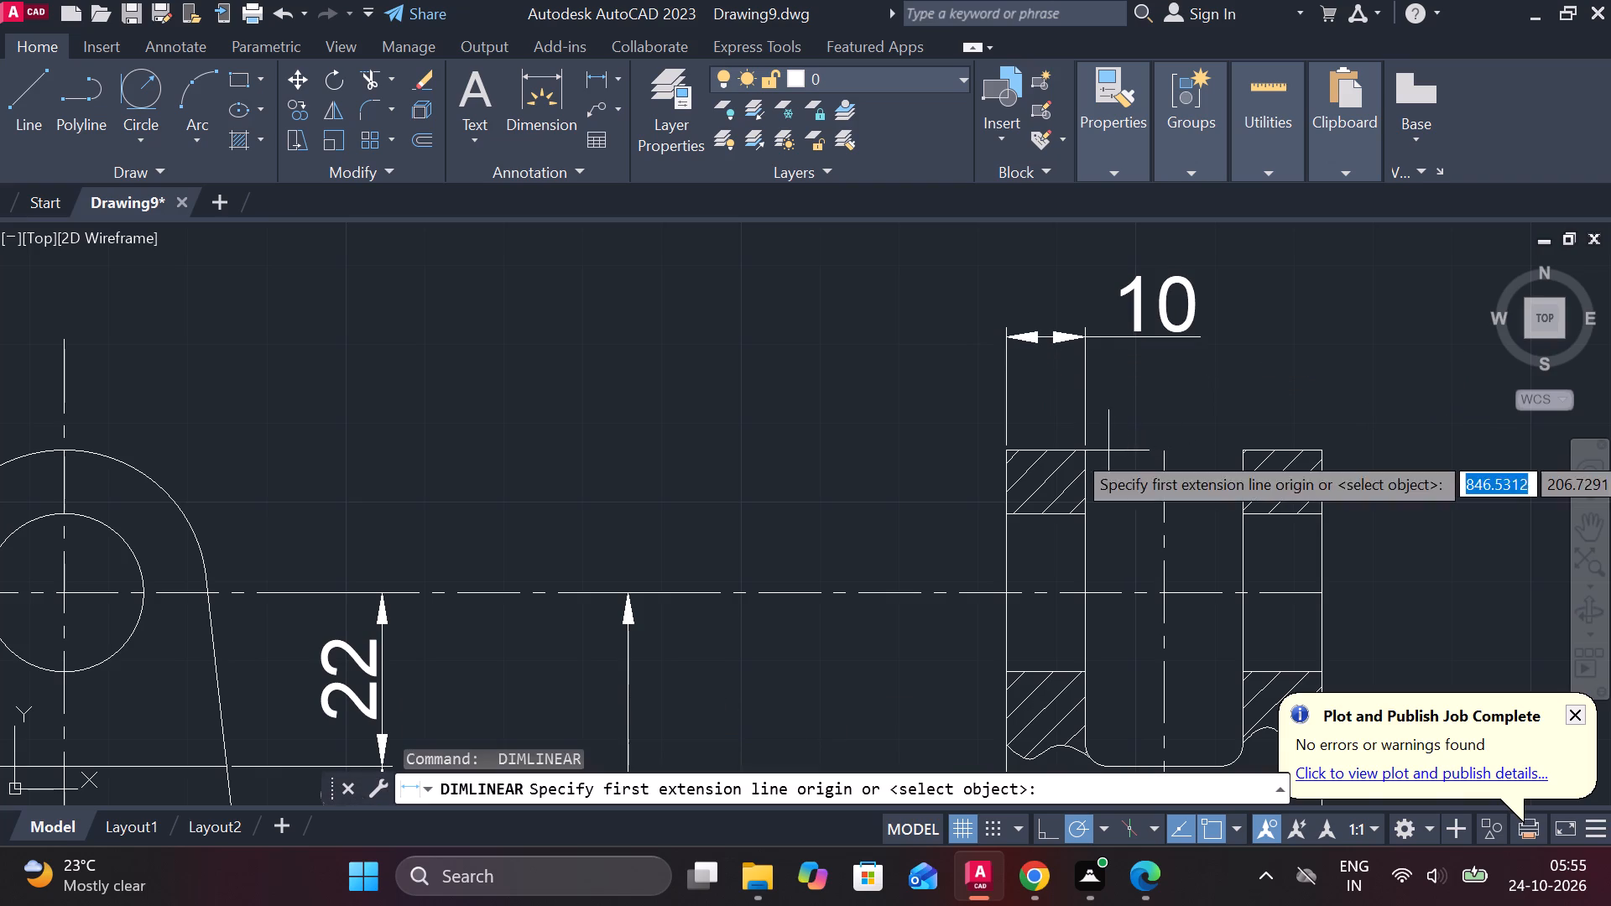
click(1091, 452)
click(1238, 456)
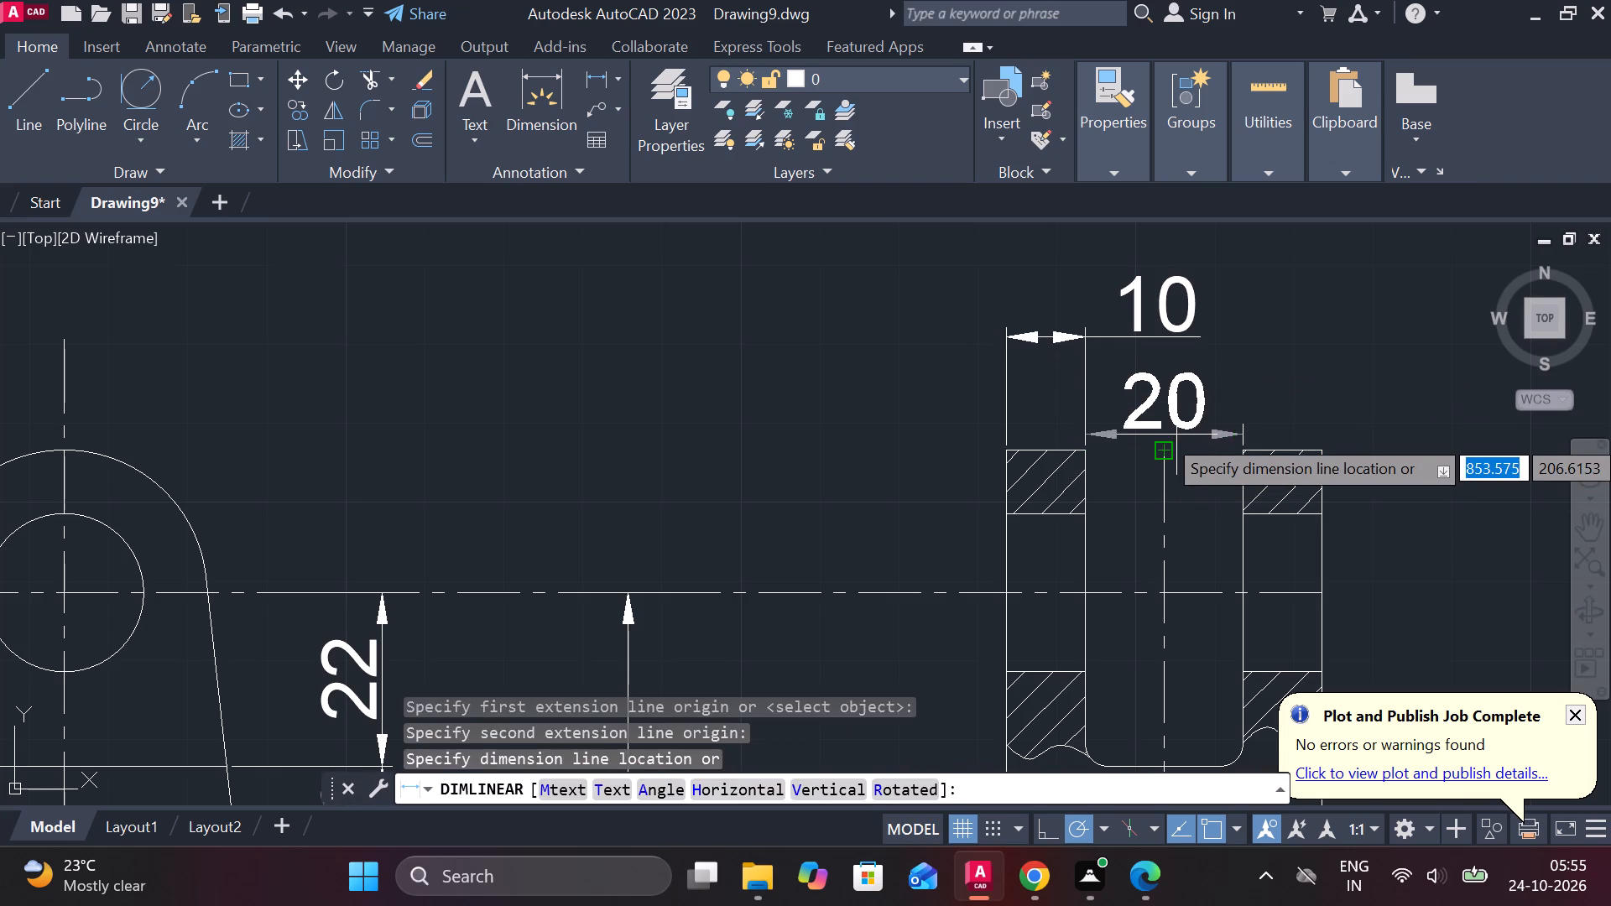
click(1176, 434)
key(space)
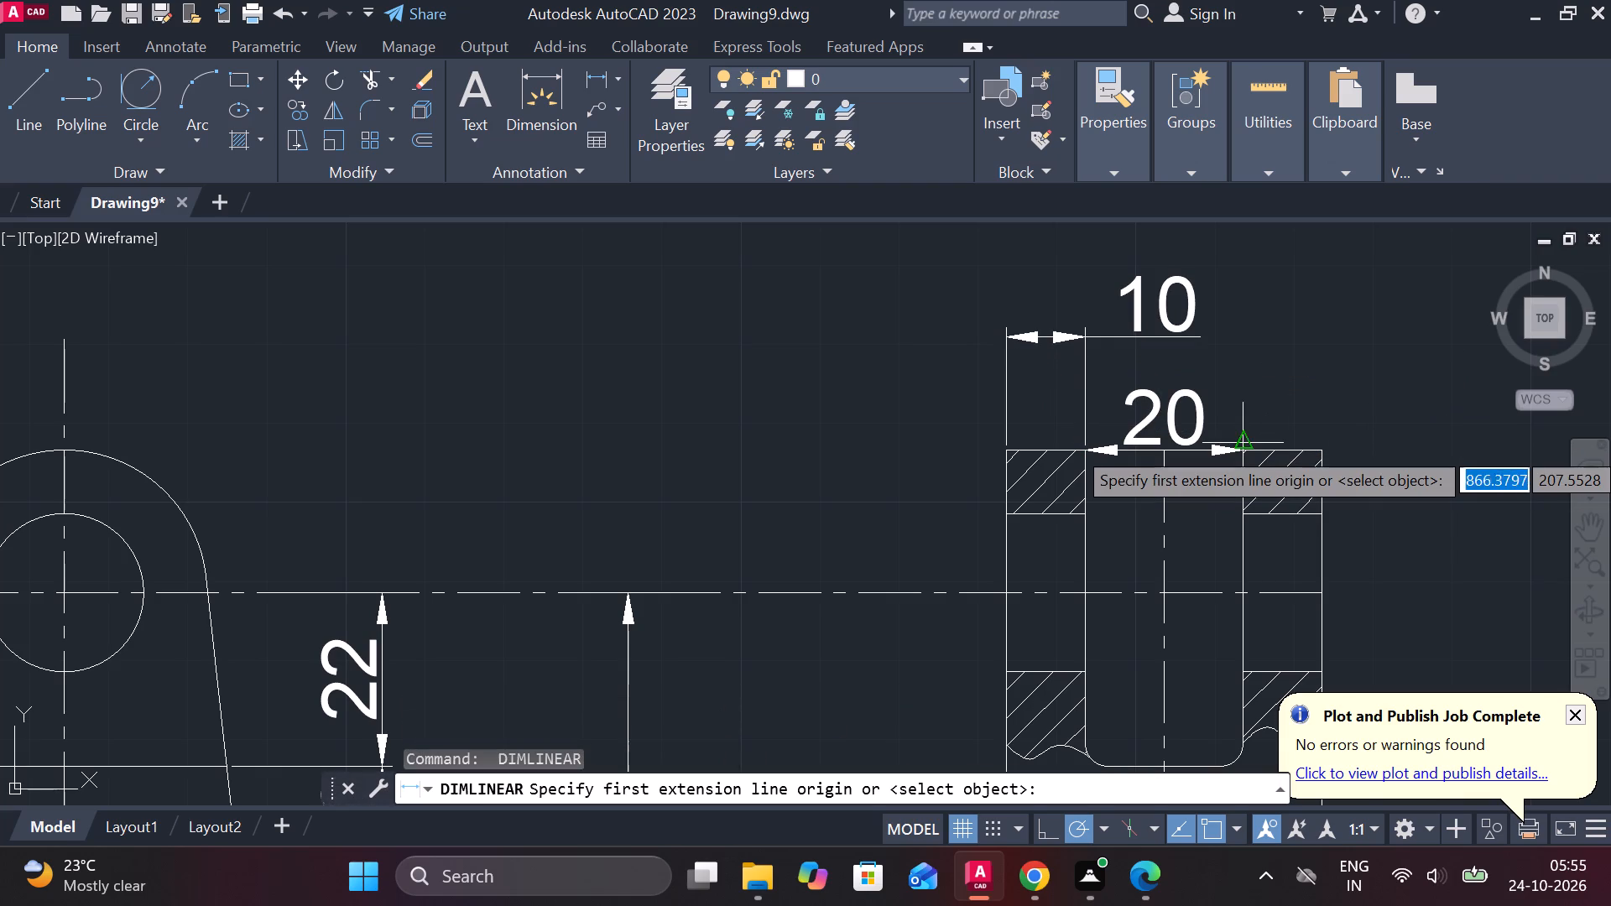
click(1252, 448)
click(1320, 449)
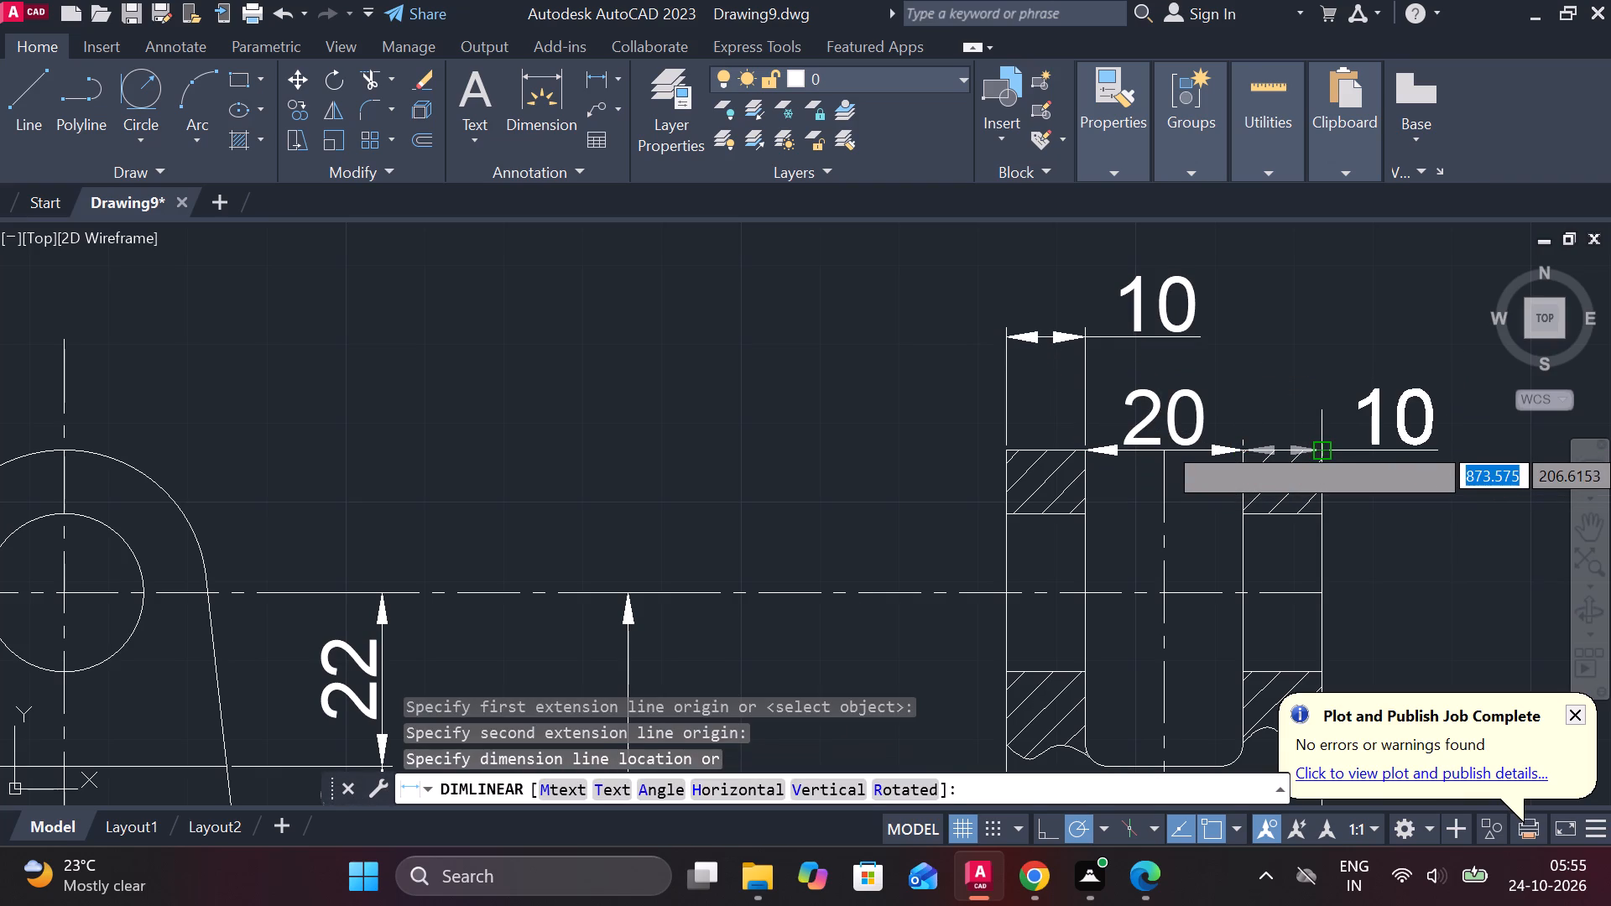
click(1337, 411)
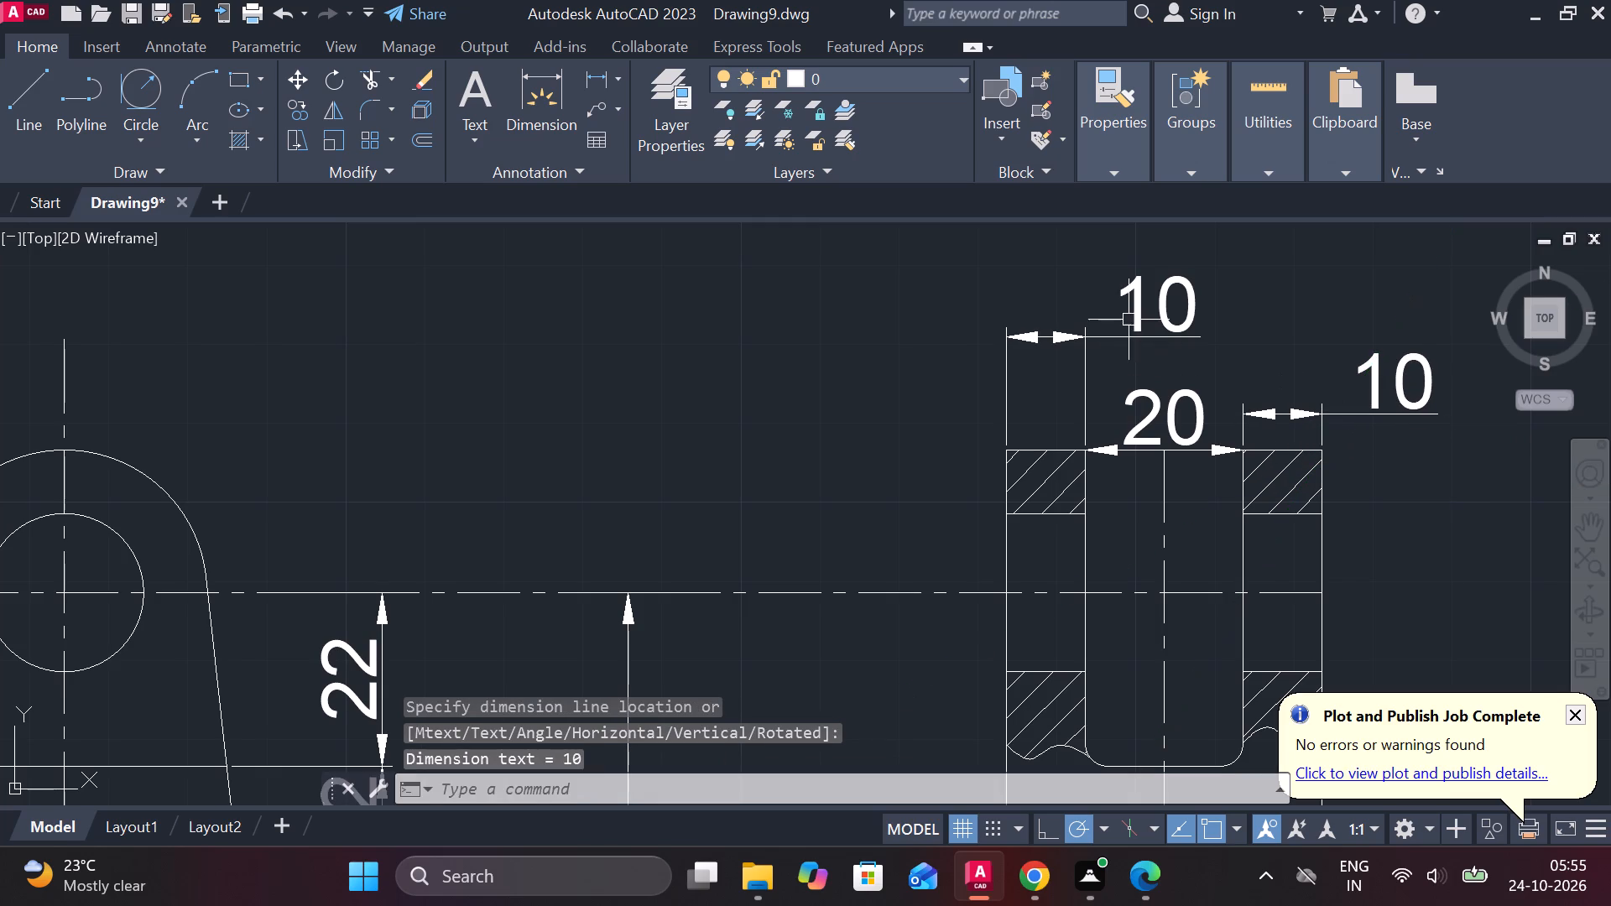
Move the left prong's width dimension closer to the fork, with its text outside the left prong.
click(1129, 320)
key(Escape)
click(1180, 337)
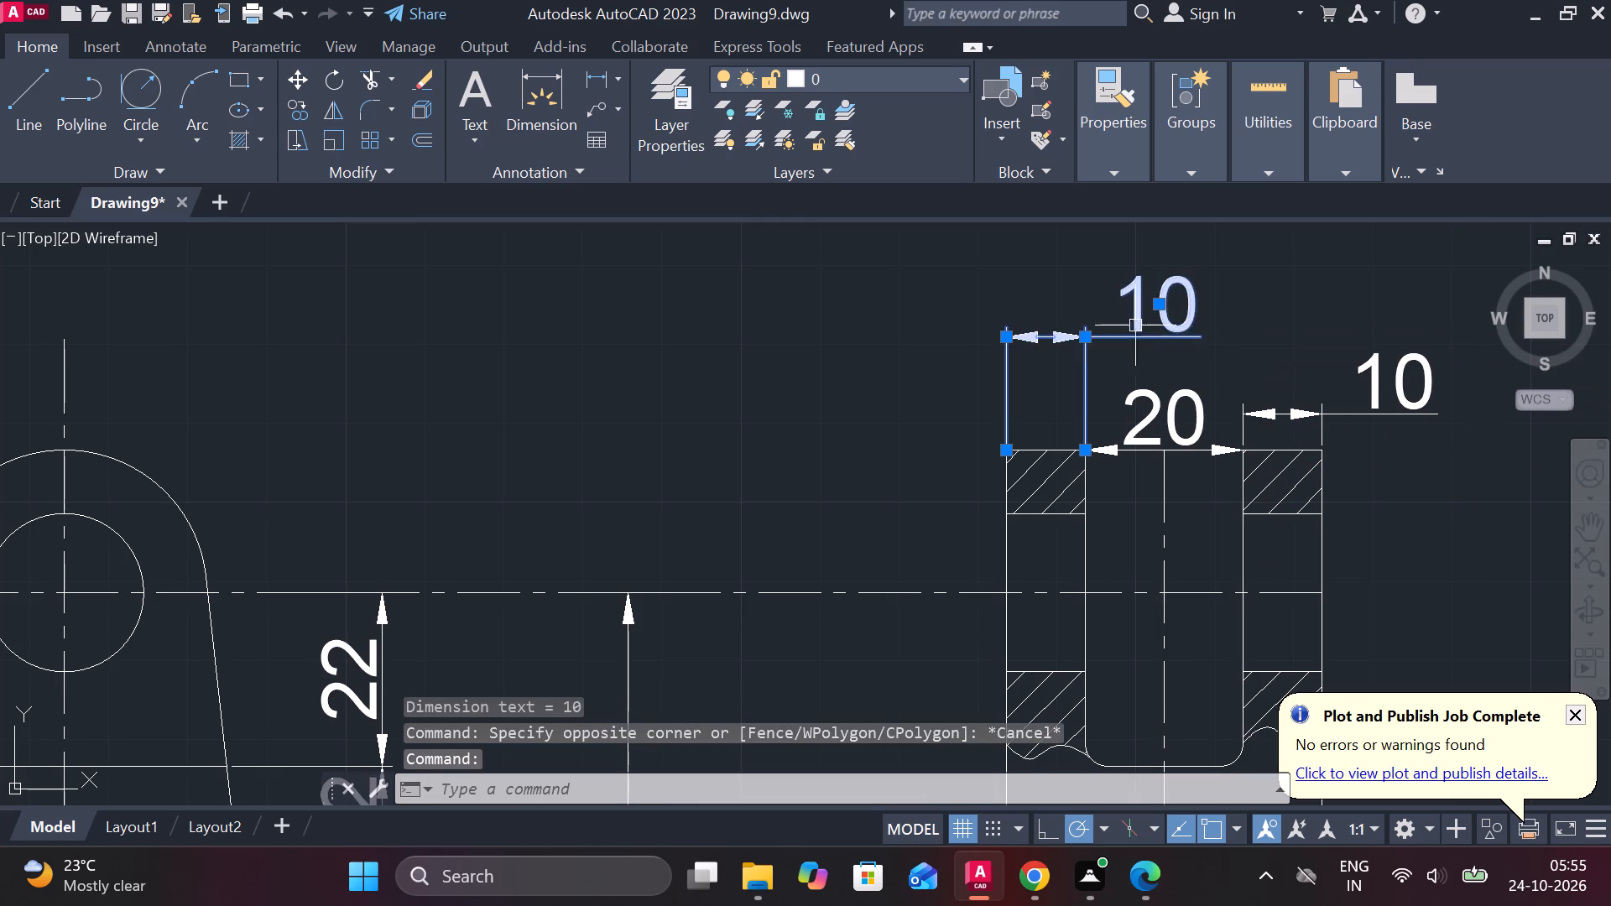
click(1163, 299)
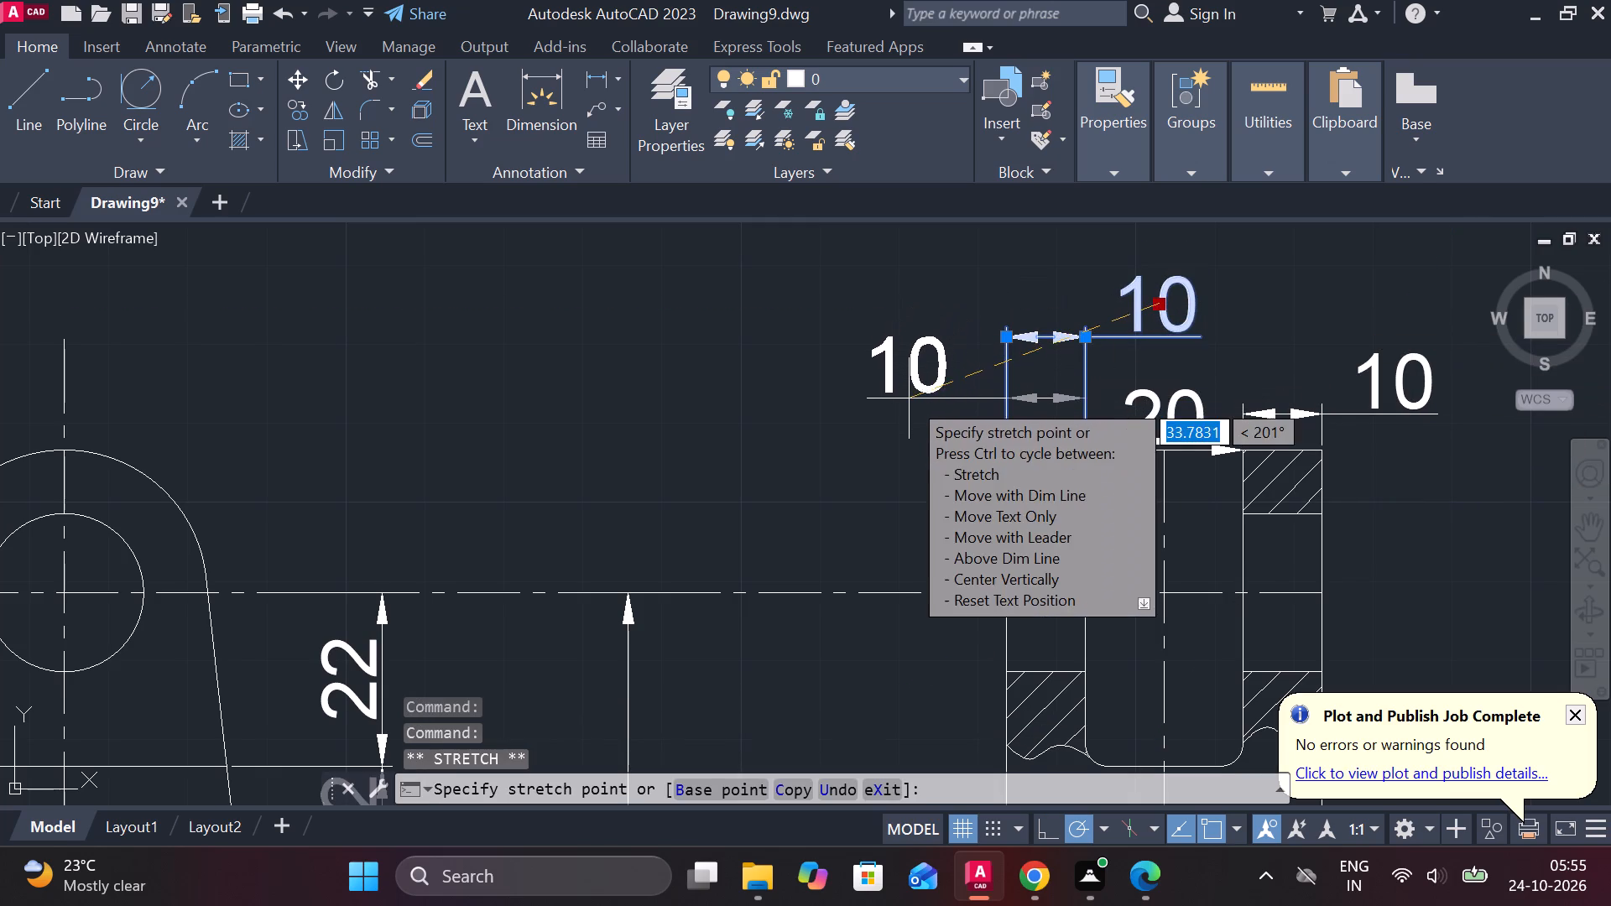
click(909, 398)
key(Escape)
Raise the slot width and right prong dimensions above the fork, level with the left prong's dimension line.
click(1158, 405)
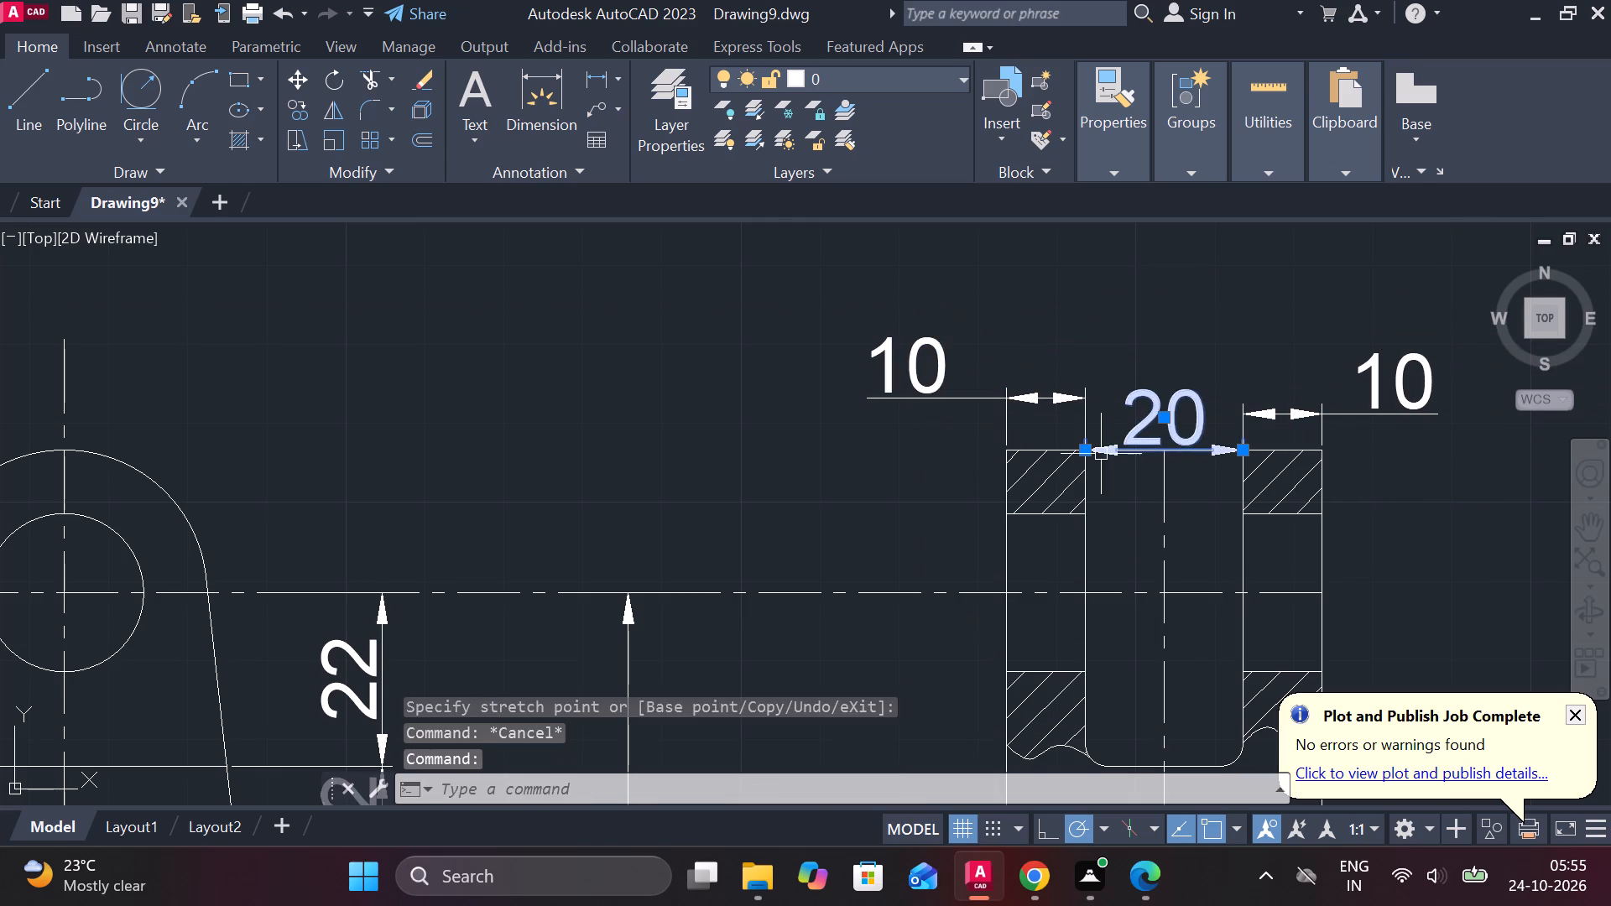
click(1082, 449)
click(1082, 394)
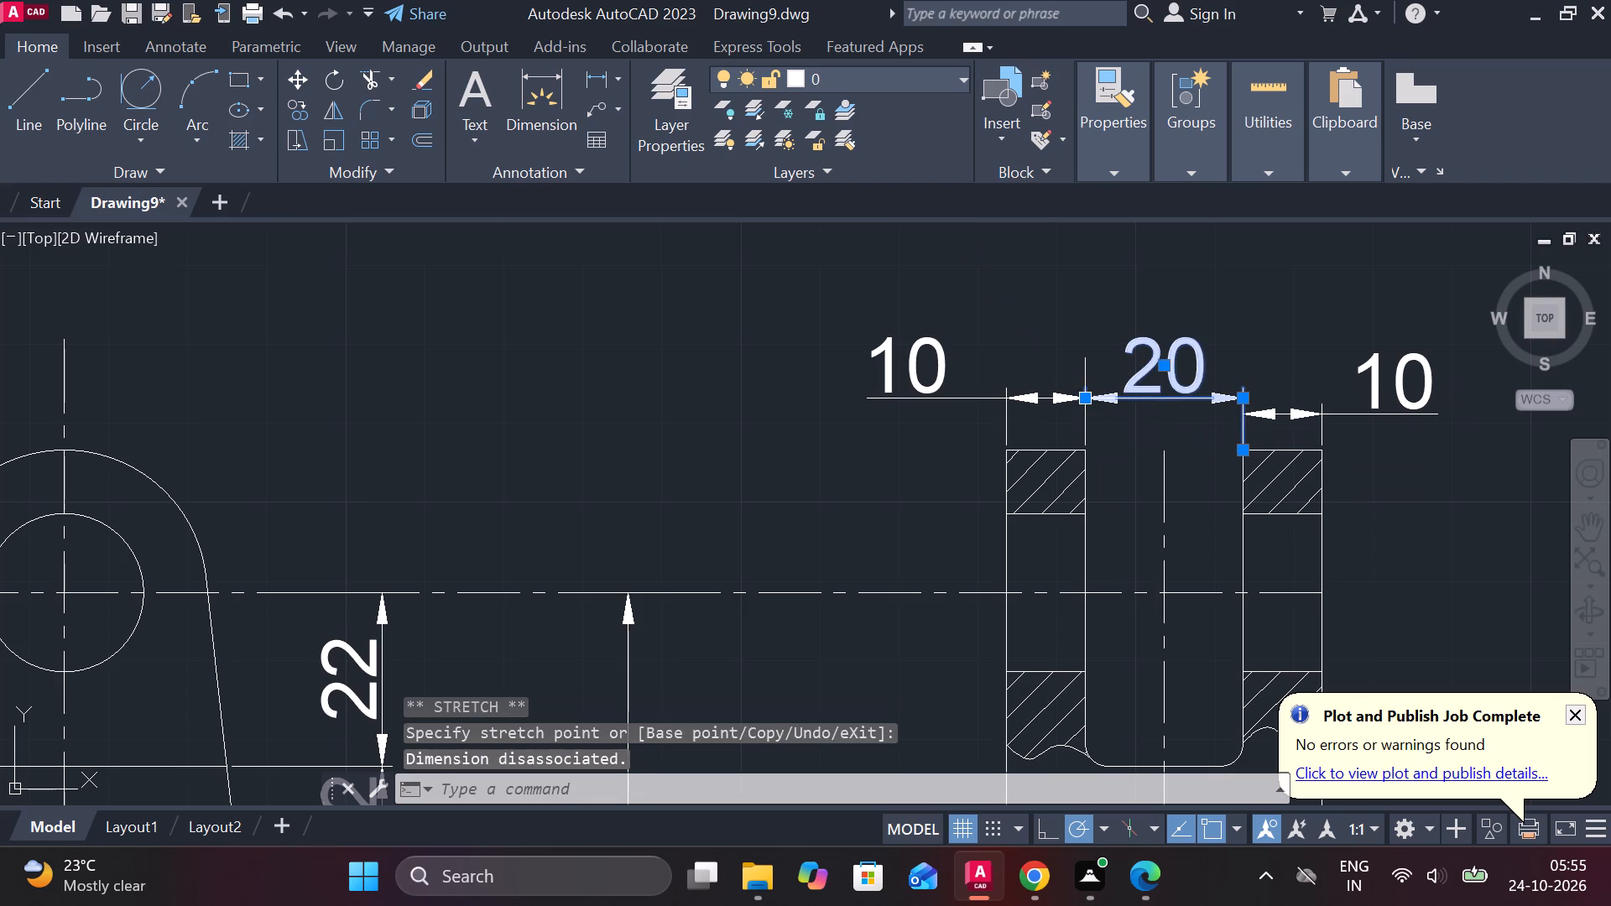
click(1259, 417)
key(Escape)
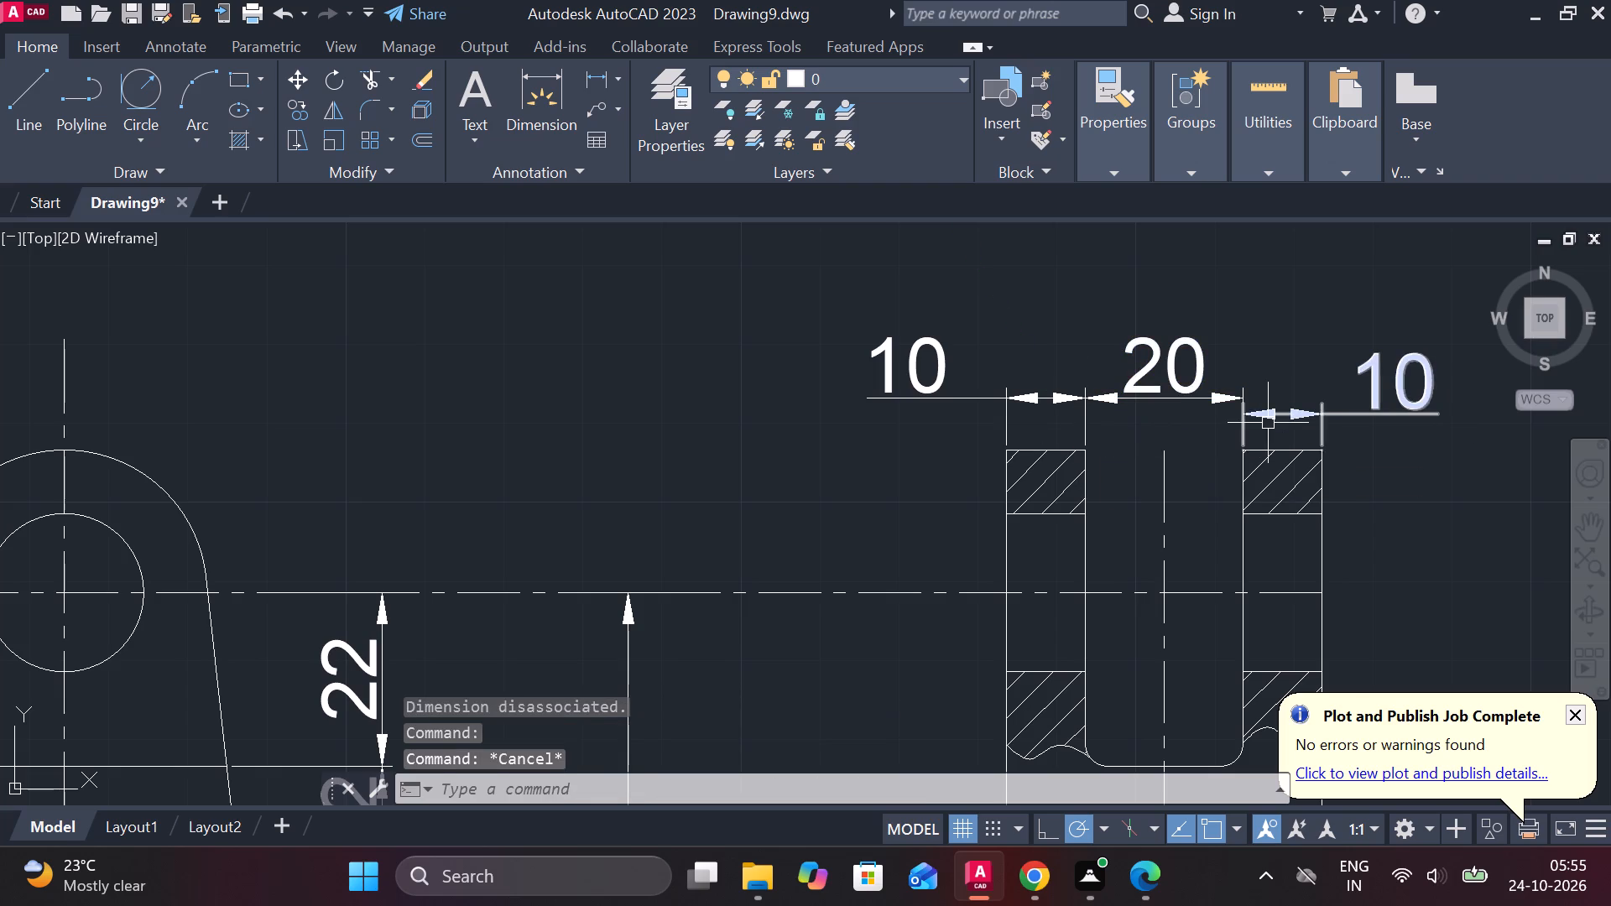
click(1270, 420)
click(1246, 415)
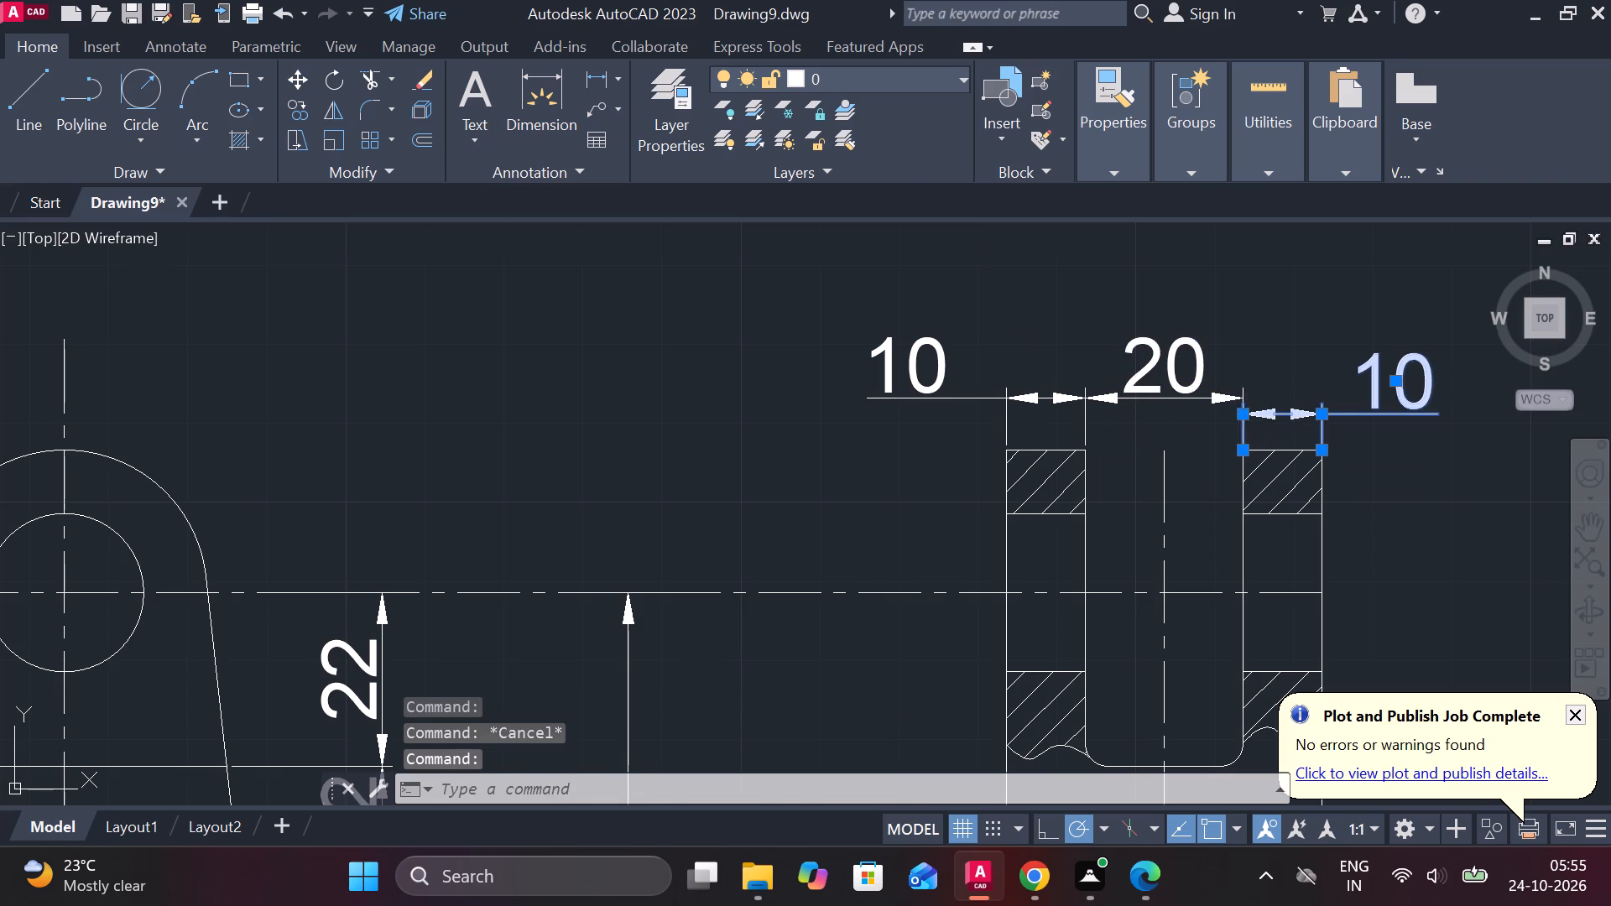
click(1246, 402)
key(Escape)
Add a horizontal linear dimension for the arm's width between the fork and the hub in the side view.
scroll(1324, 443, down, 2)
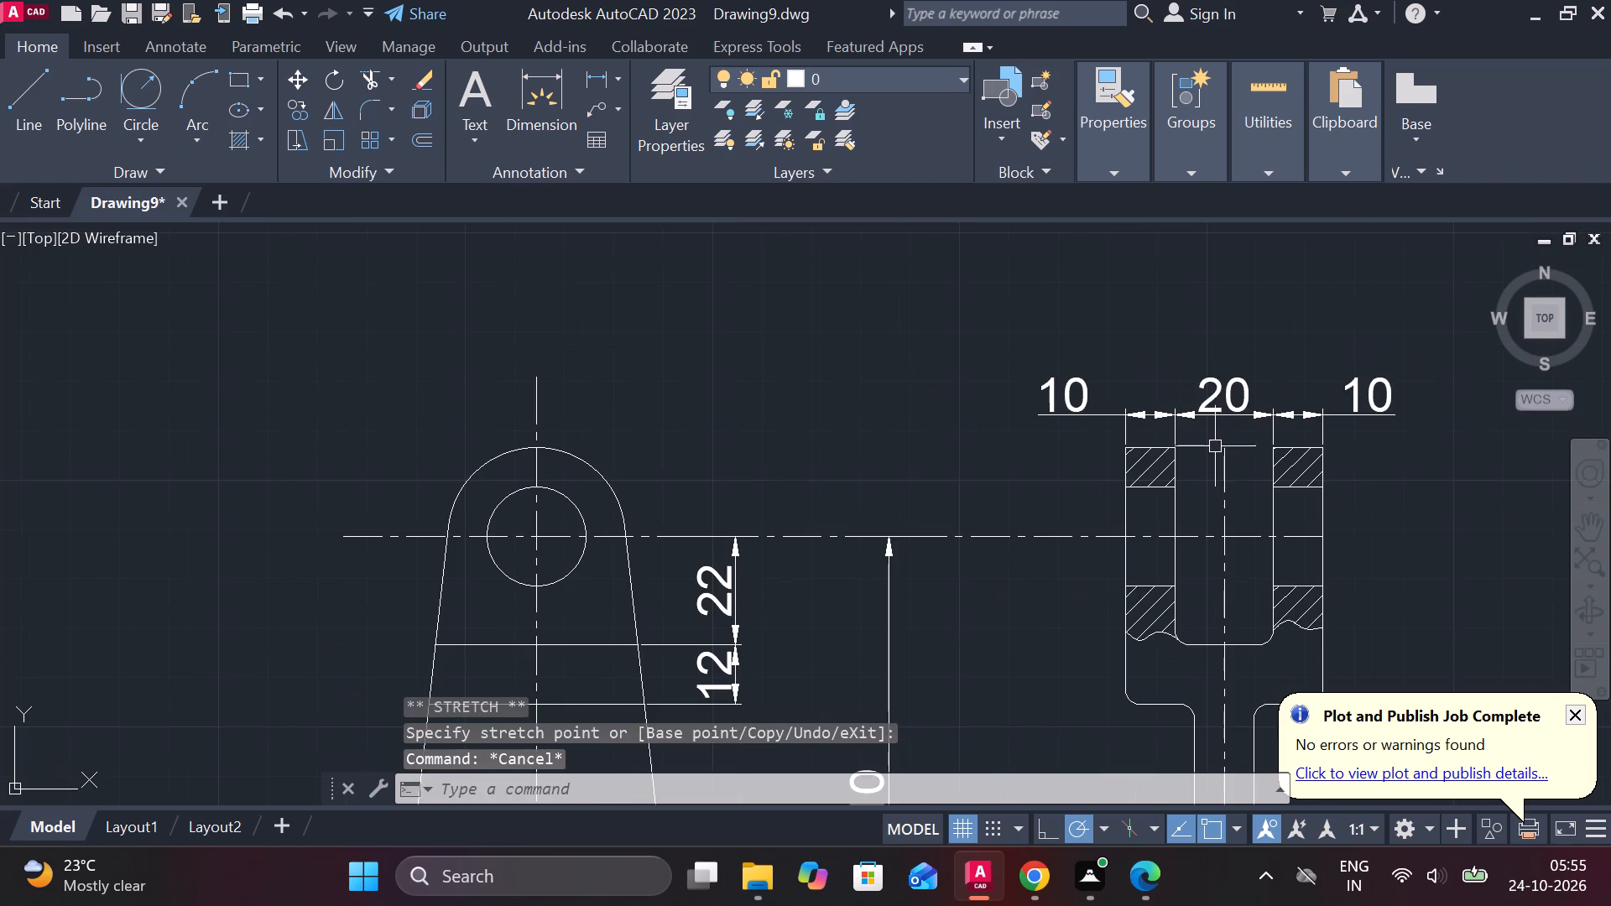
middle_drag(1139, 455, 913, 378)
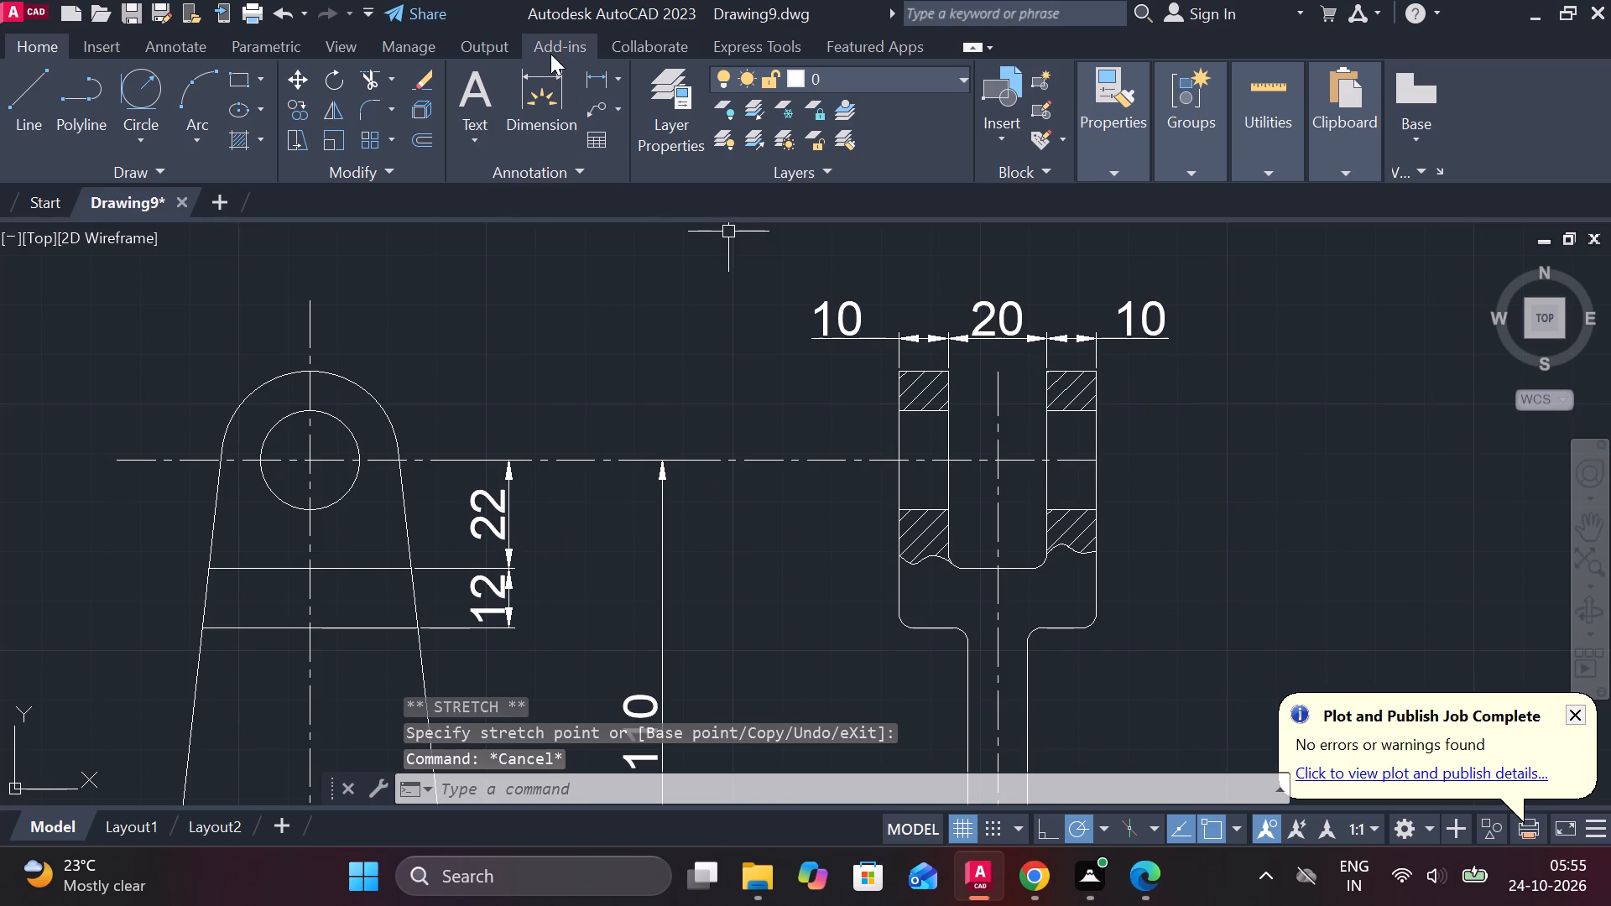
click(581, 77)
click(585, 76)
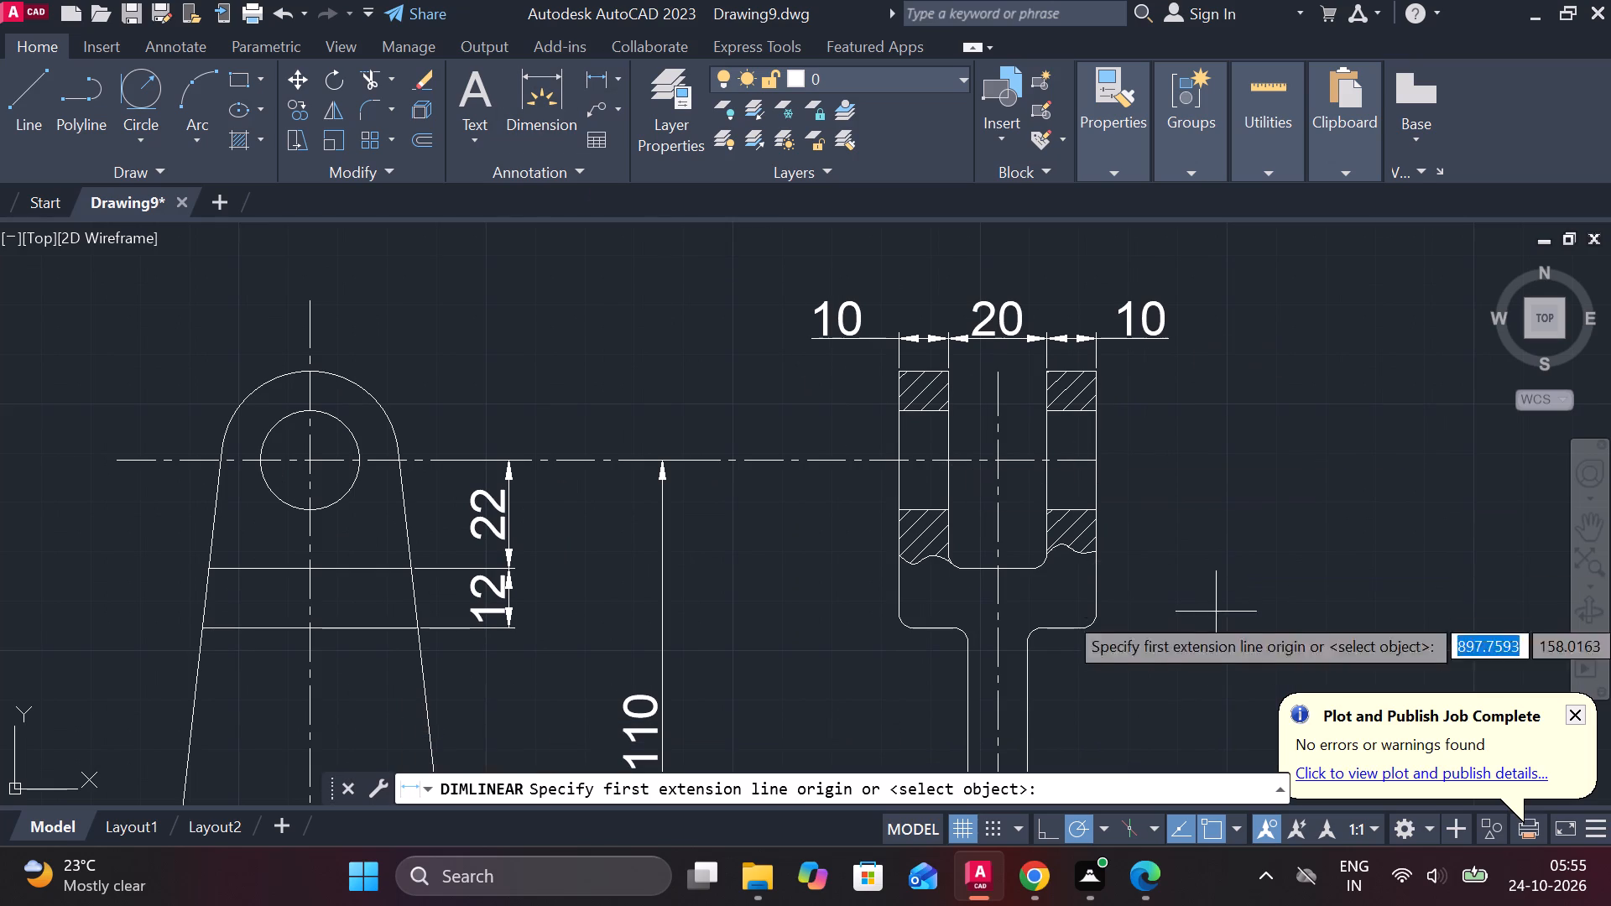
middle_drag(1219, 612, 1184, 251)
click(937, 404)
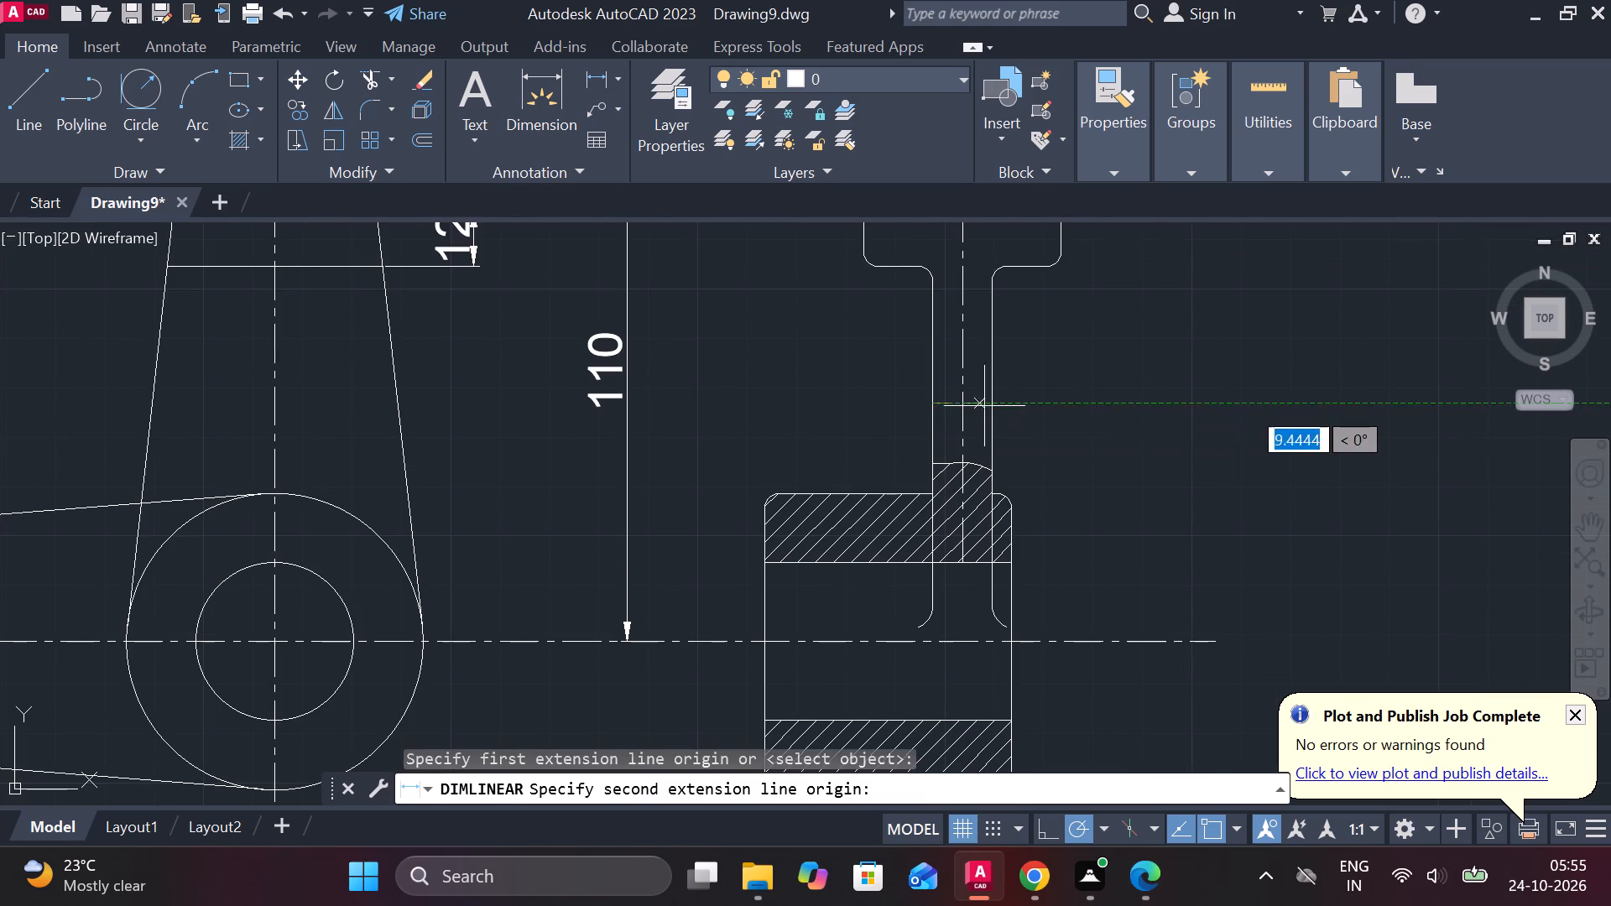
click(990, 406)
click(1041, 377)
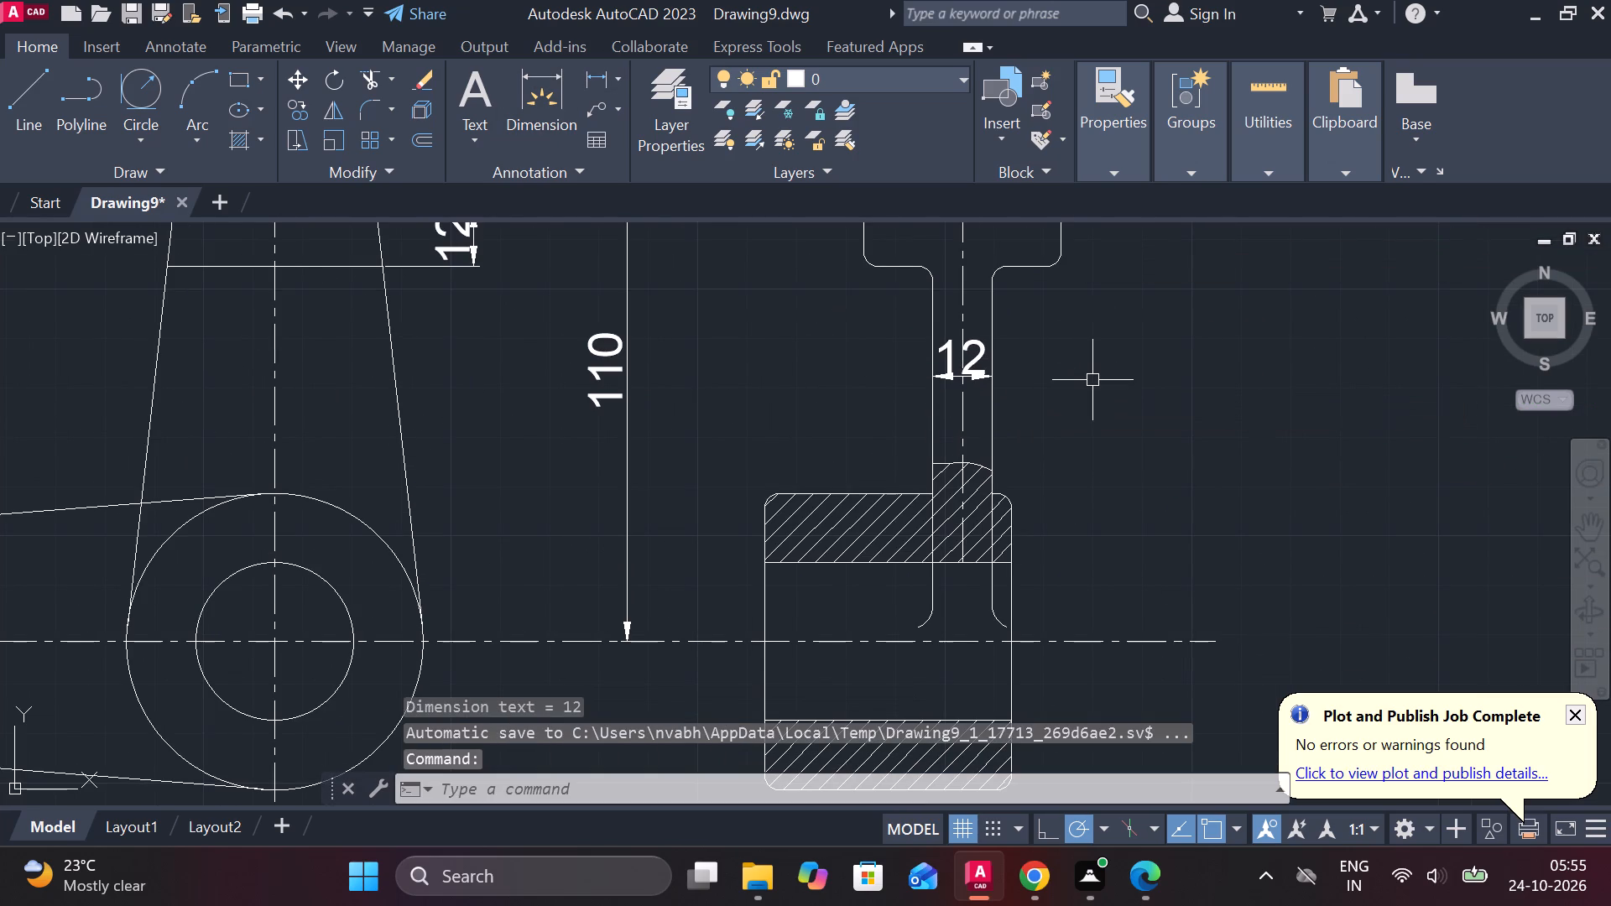
Lengthen the side view's vertical centreline down through the hub, past its bottom edge.
scroll(1117, 416, down, 2)
scroll(1036, 637, up, 1)
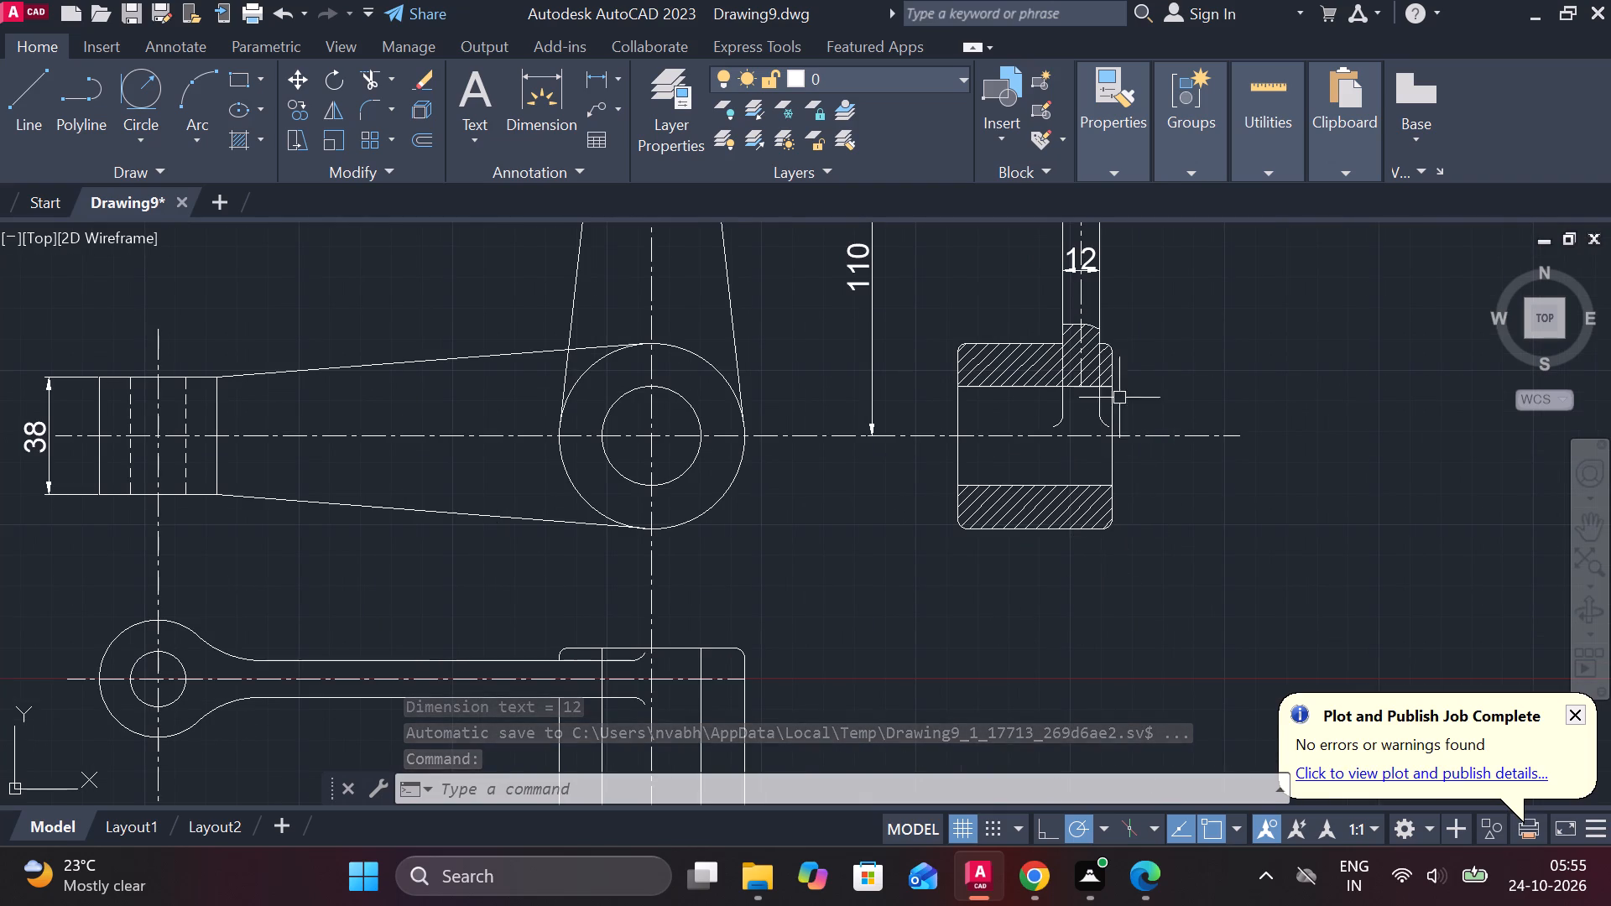
scroll(1101, 334, up, 1)
click(1071, 286)
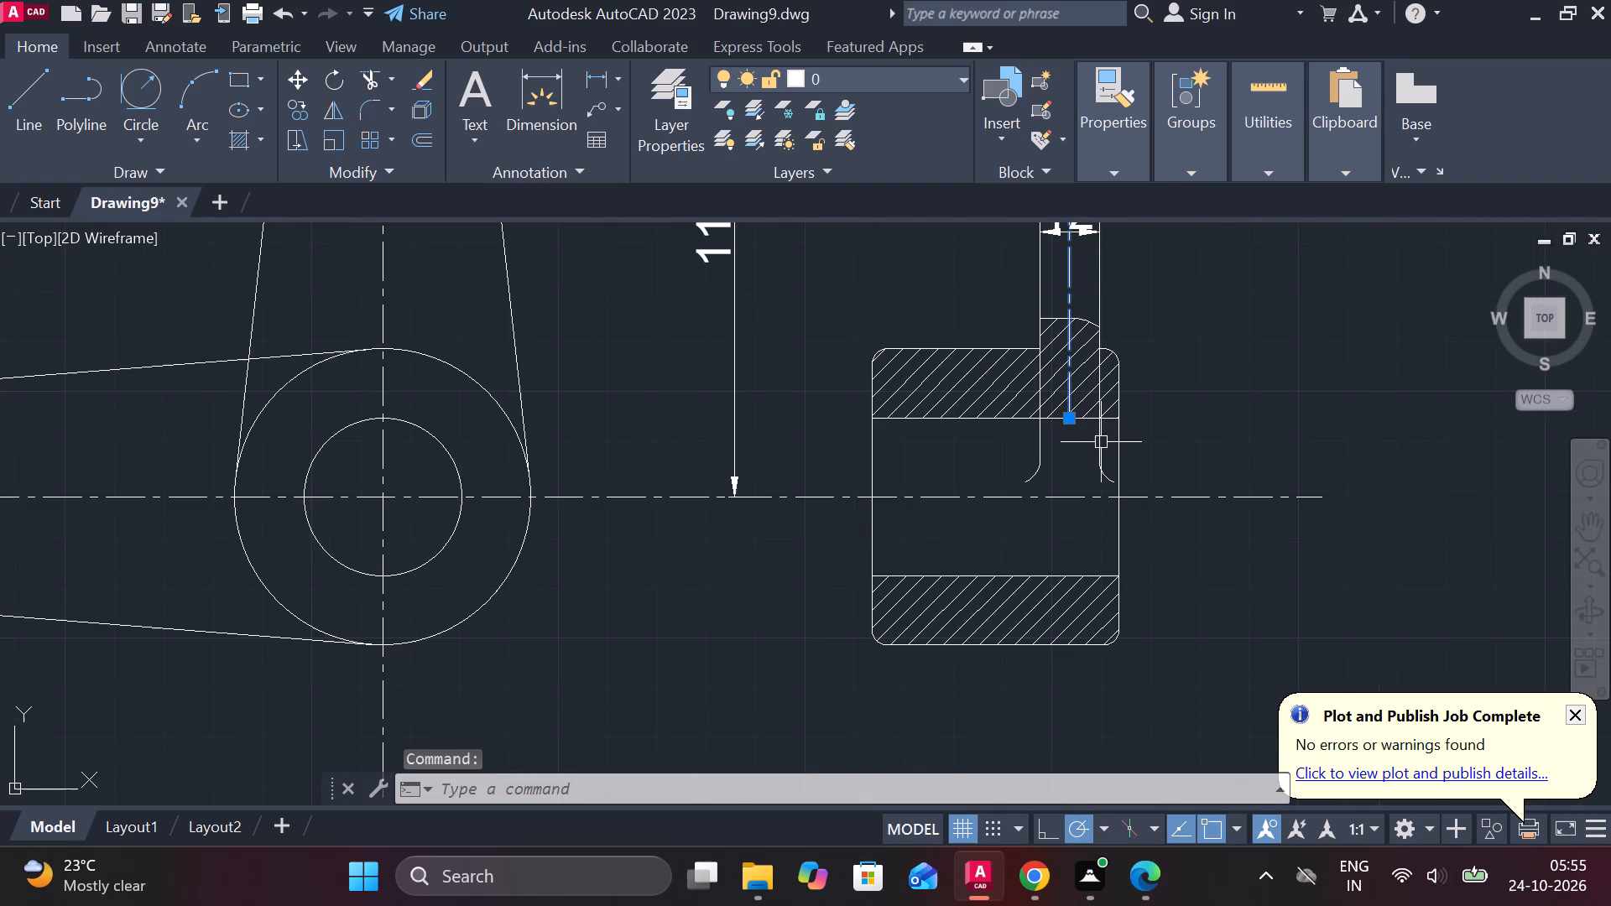
click(1101, 466)
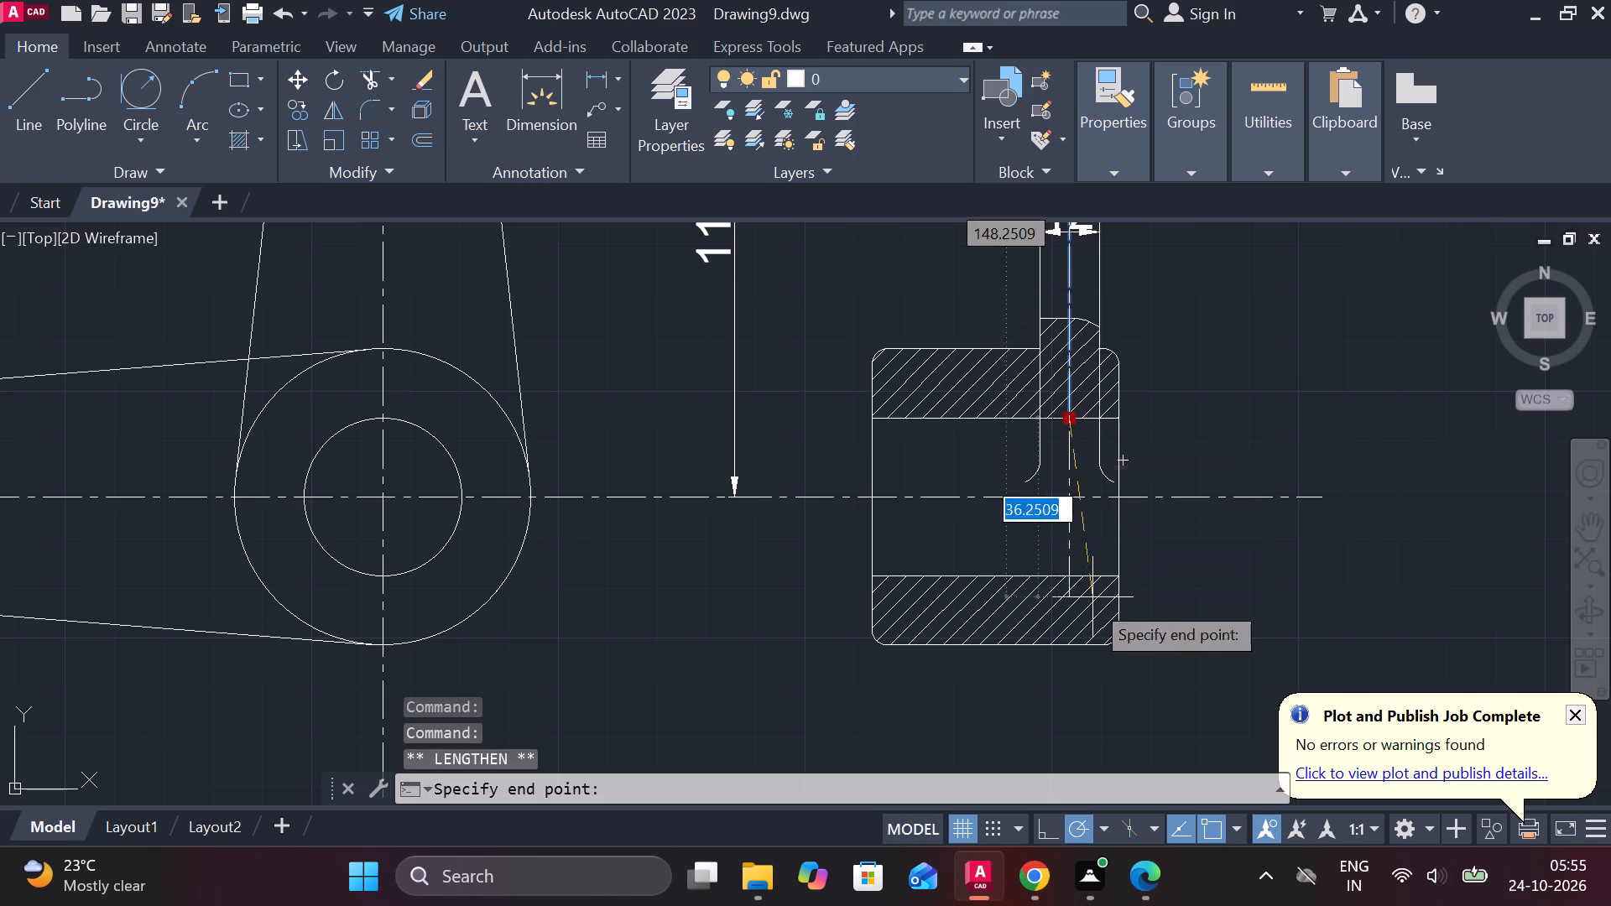
click(1082, 687)
key(Escape)
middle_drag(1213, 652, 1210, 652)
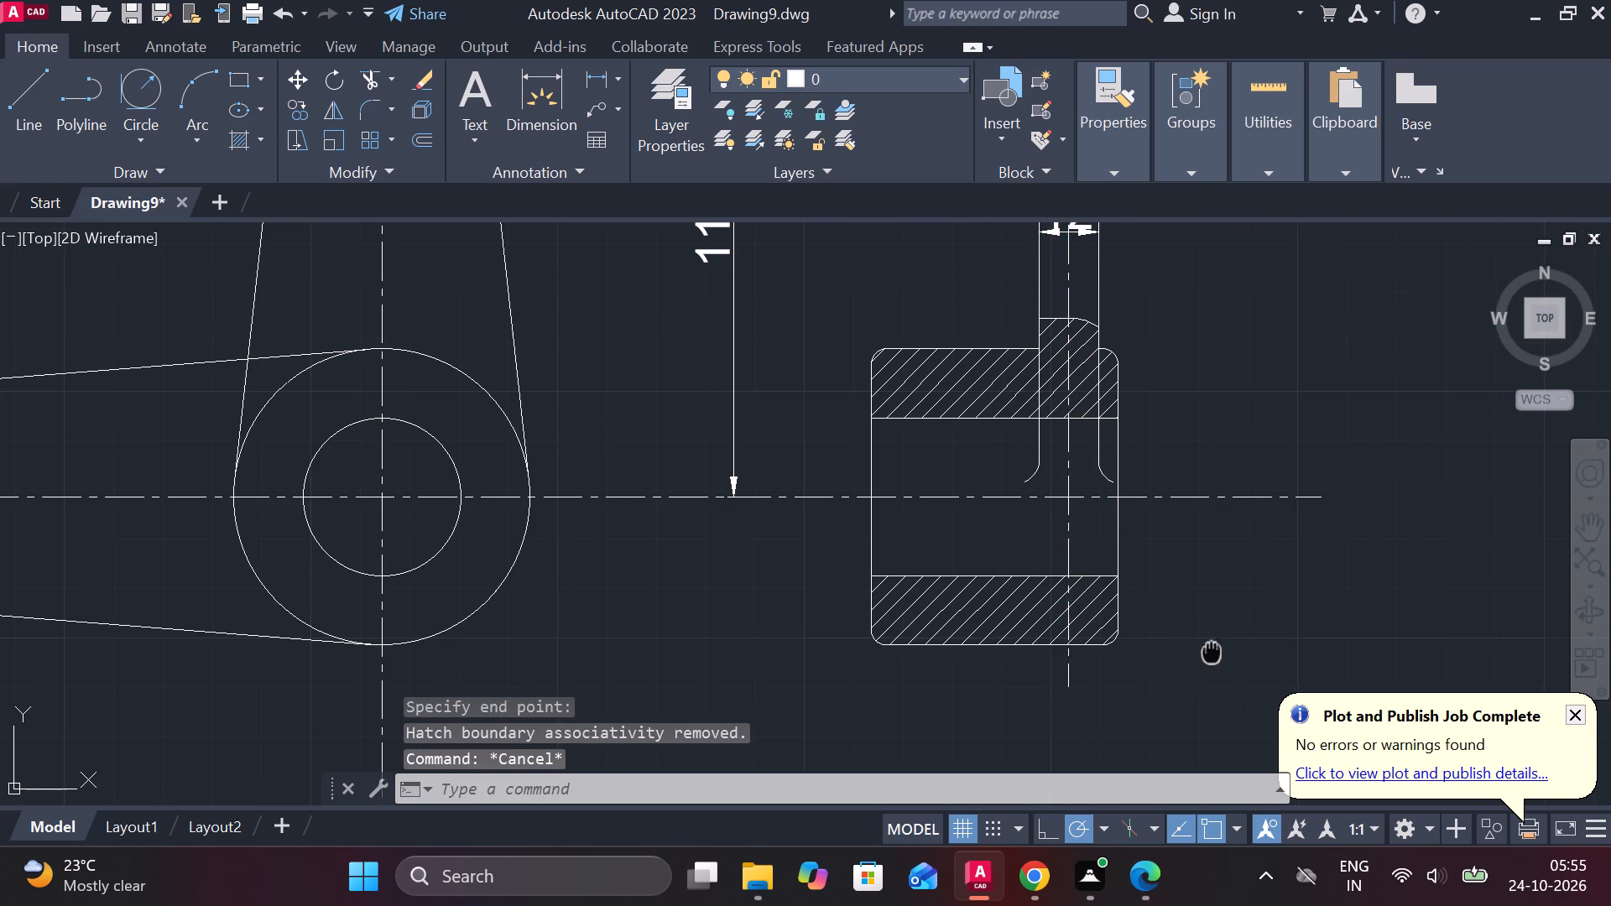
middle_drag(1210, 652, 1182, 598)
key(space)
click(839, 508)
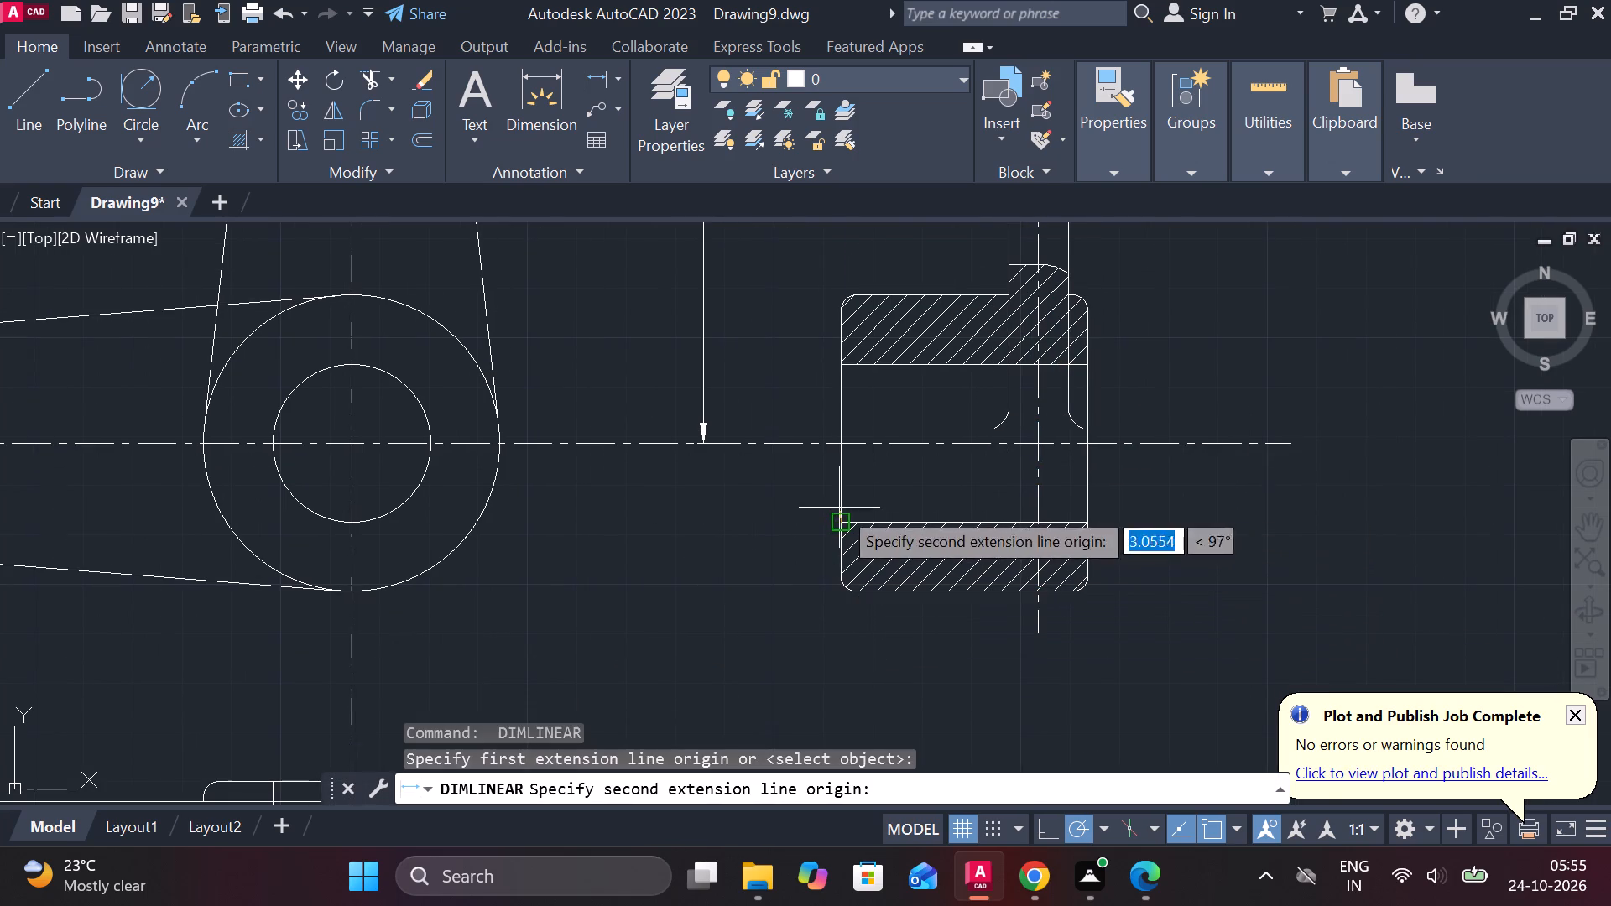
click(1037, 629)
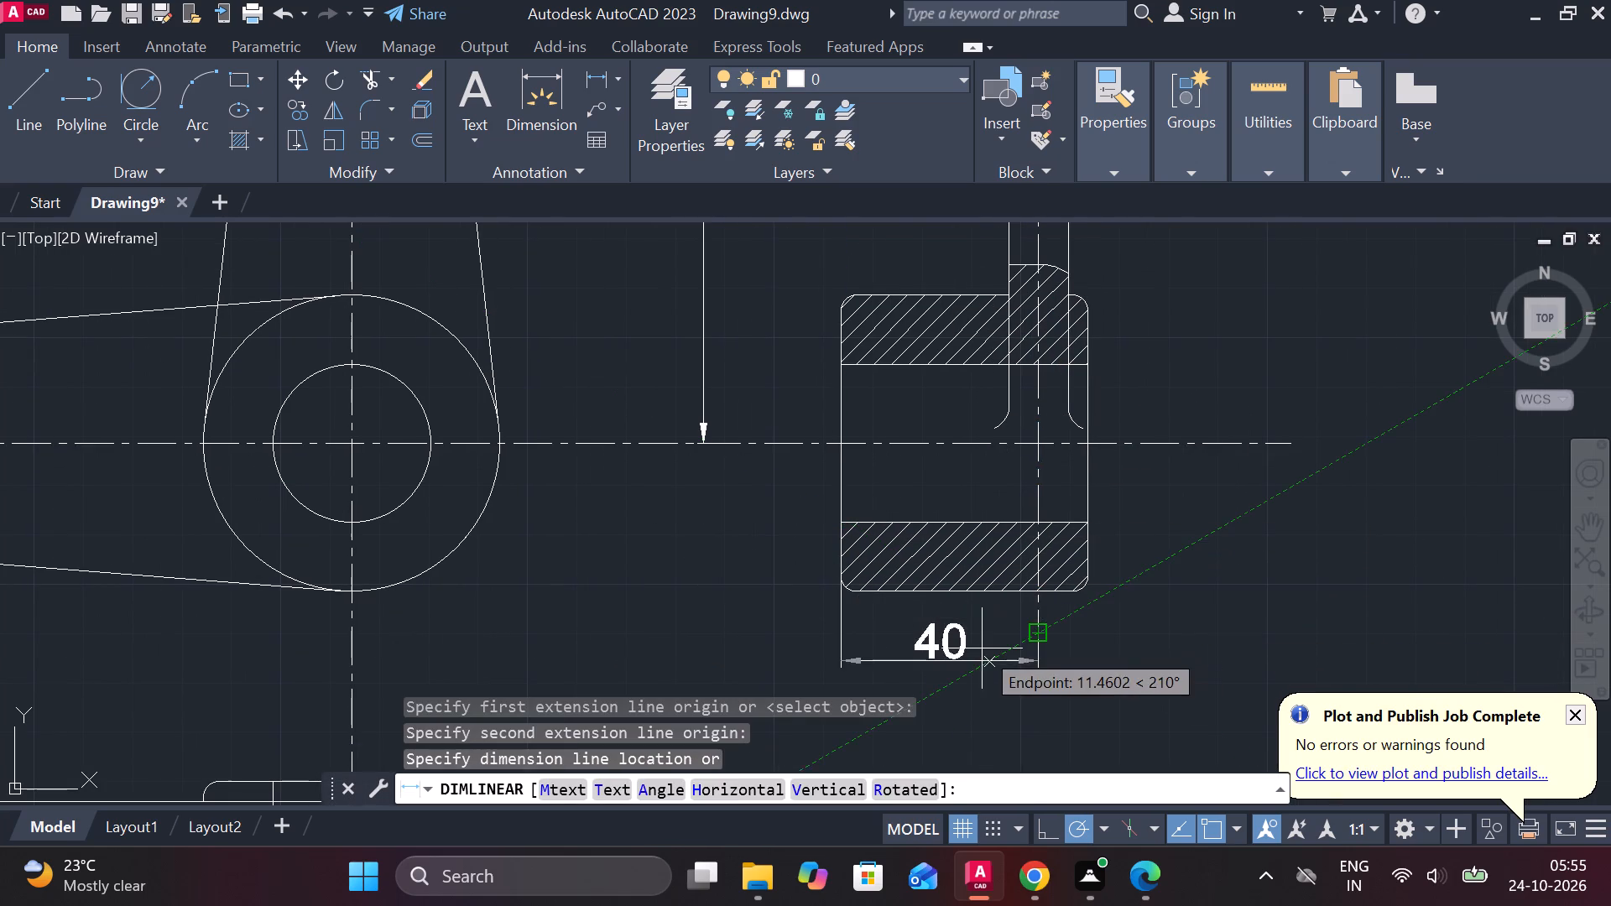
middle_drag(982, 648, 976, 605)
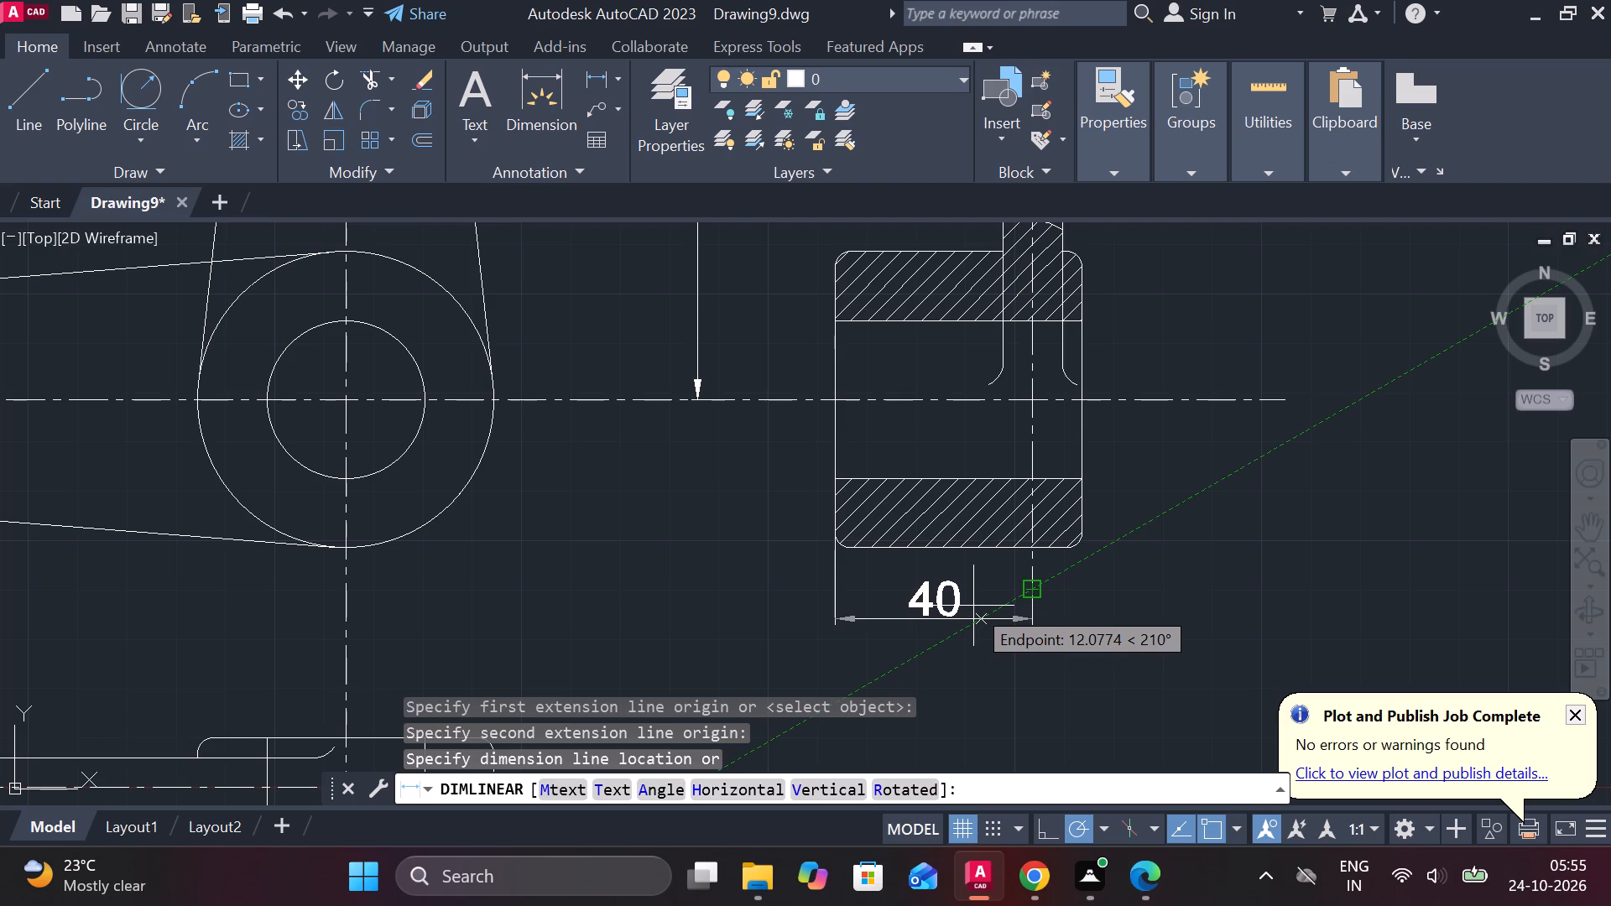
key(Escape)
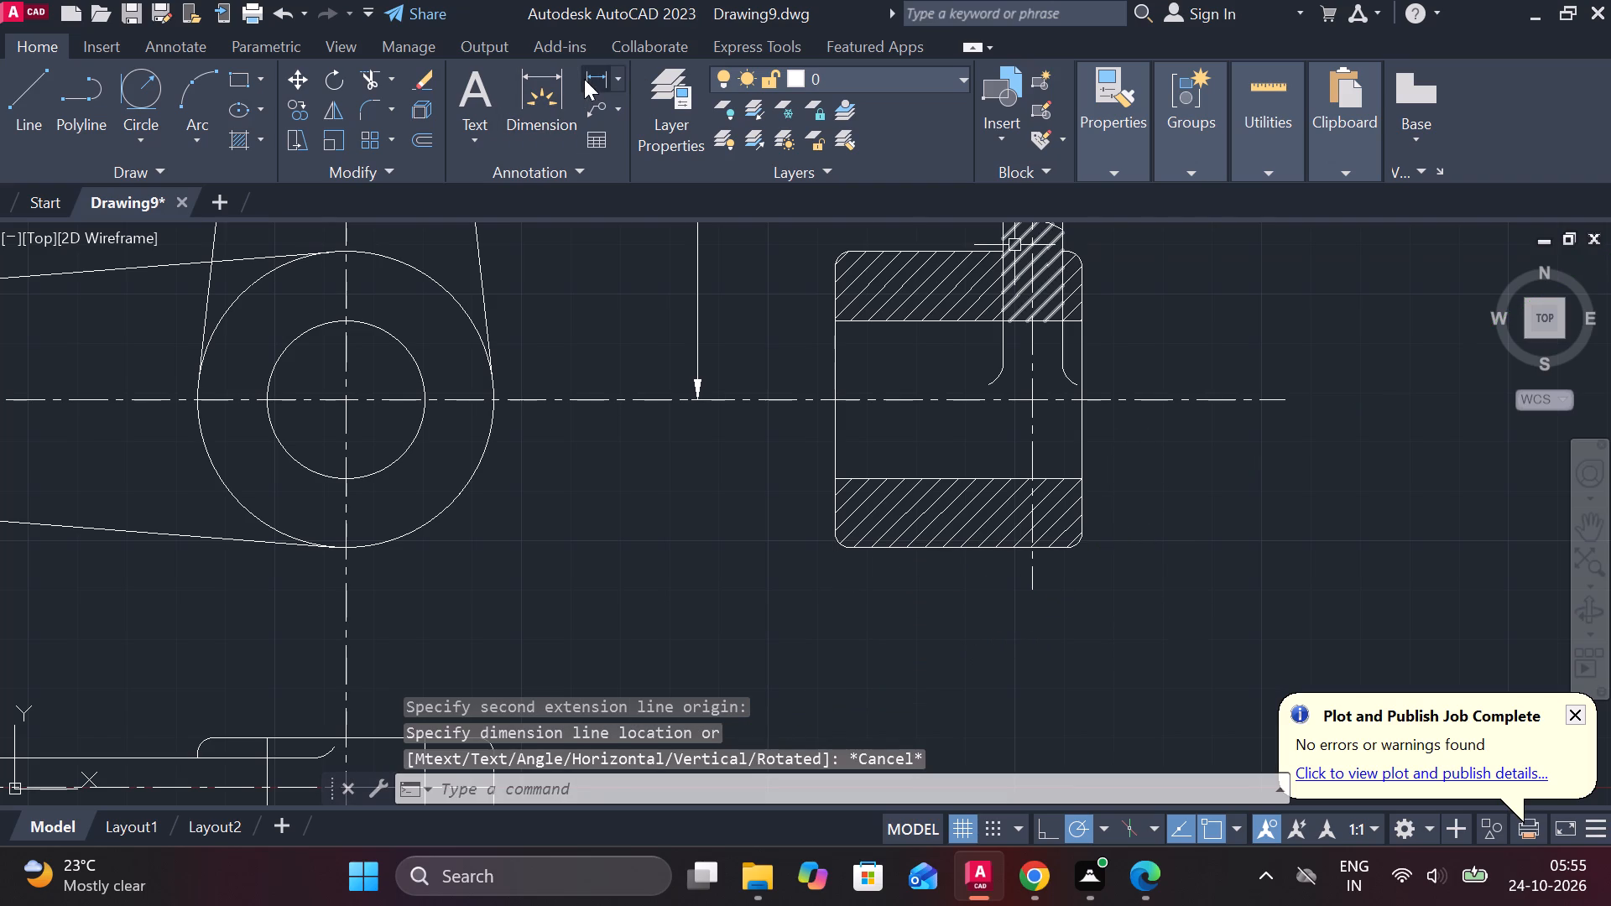
Dimension the horizontal distance from the vertical centreline to the hub's right face, placed below the hub.
click(593, 72)
click(1027, 588)
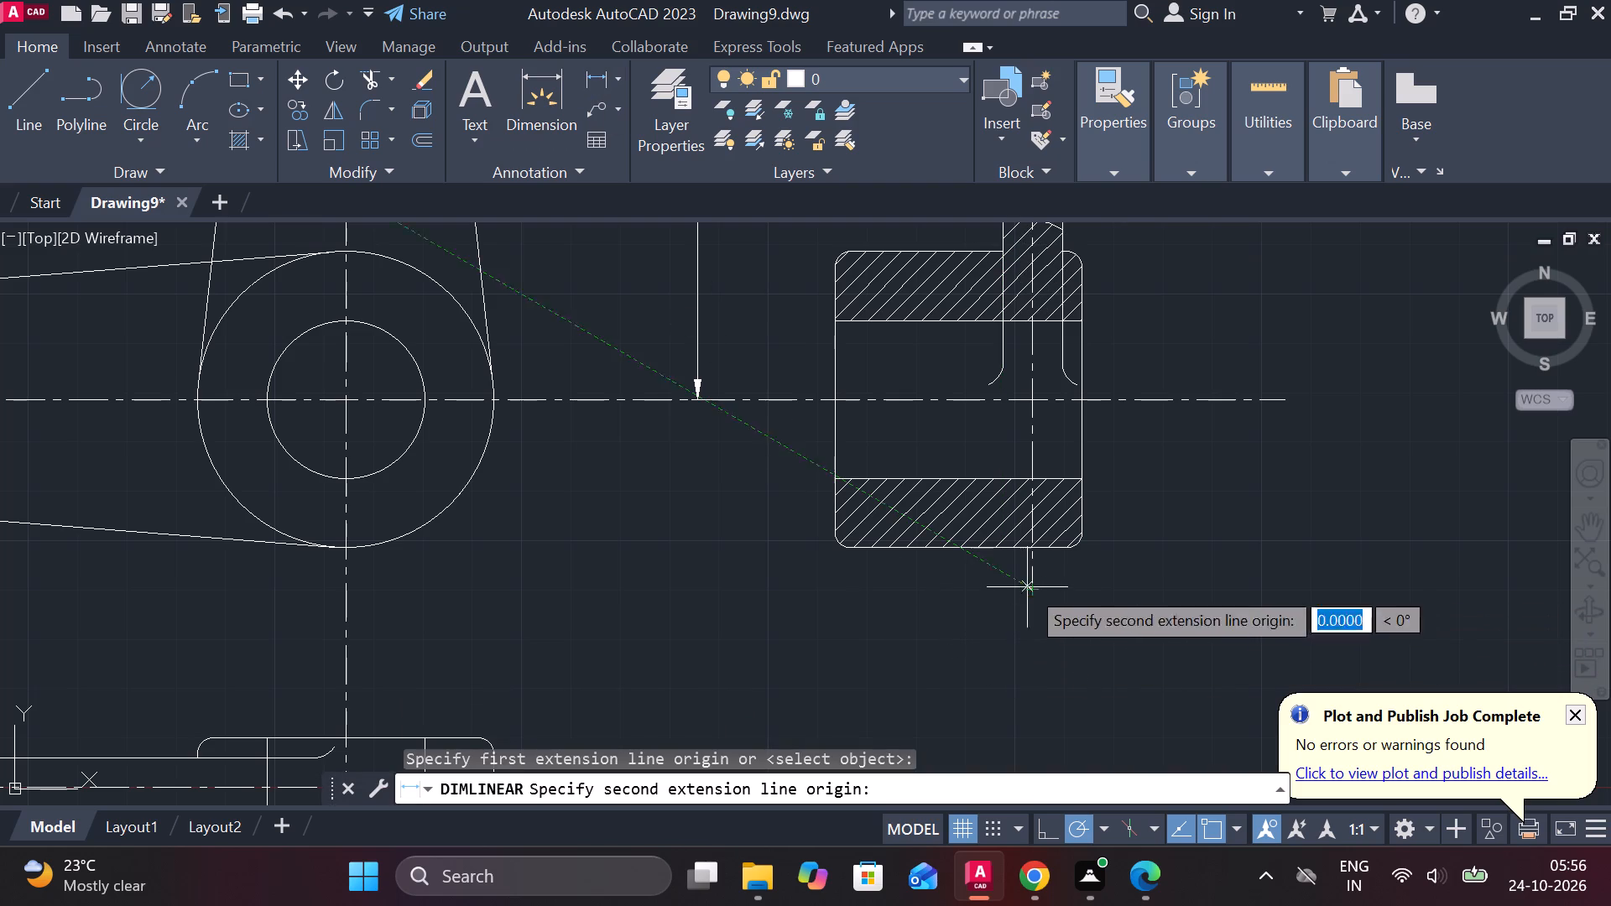
click(1074, 455)
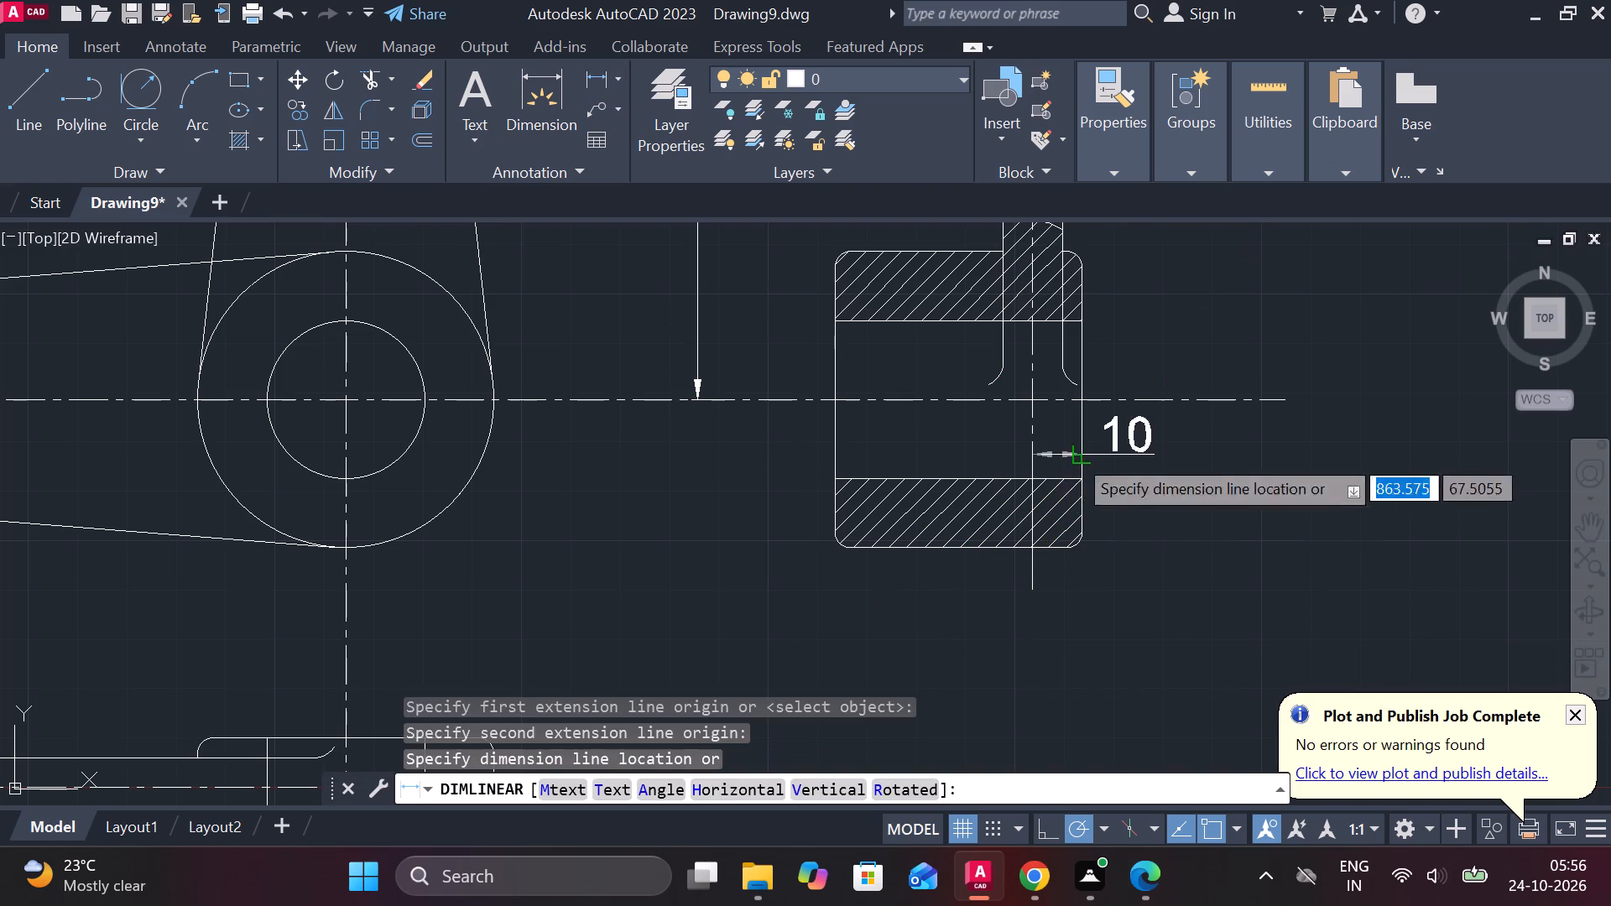
click(1067, 585)
key(Escape)
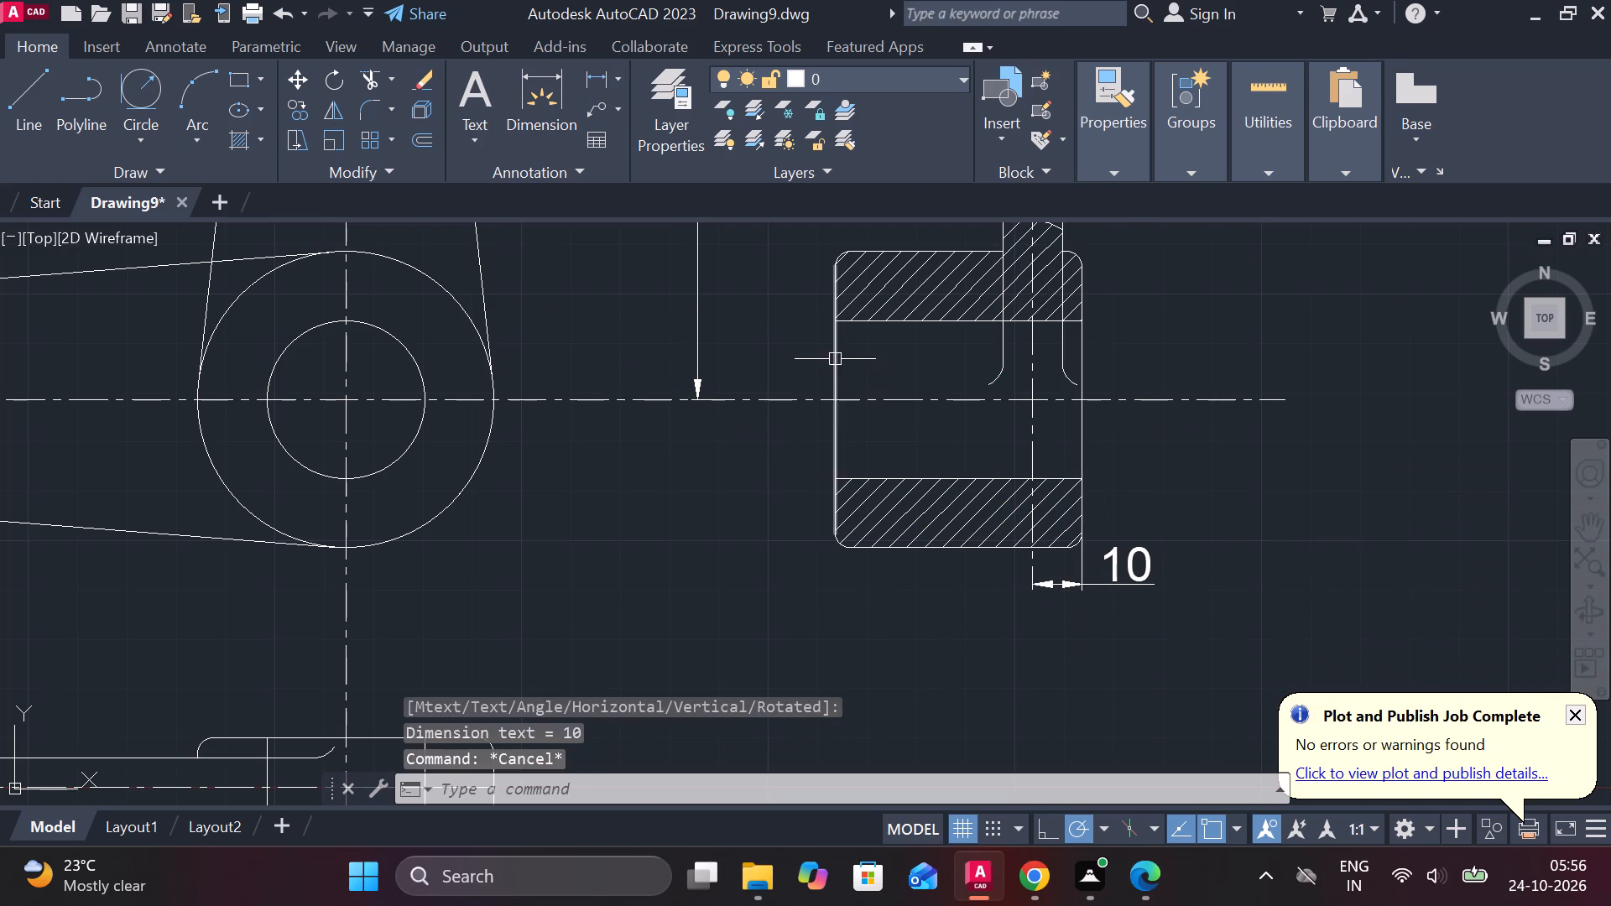
Offset the hub's left edge line outward by 5 in the side view.
click(835, 359)
key(o)
key(Return)
key(Return)
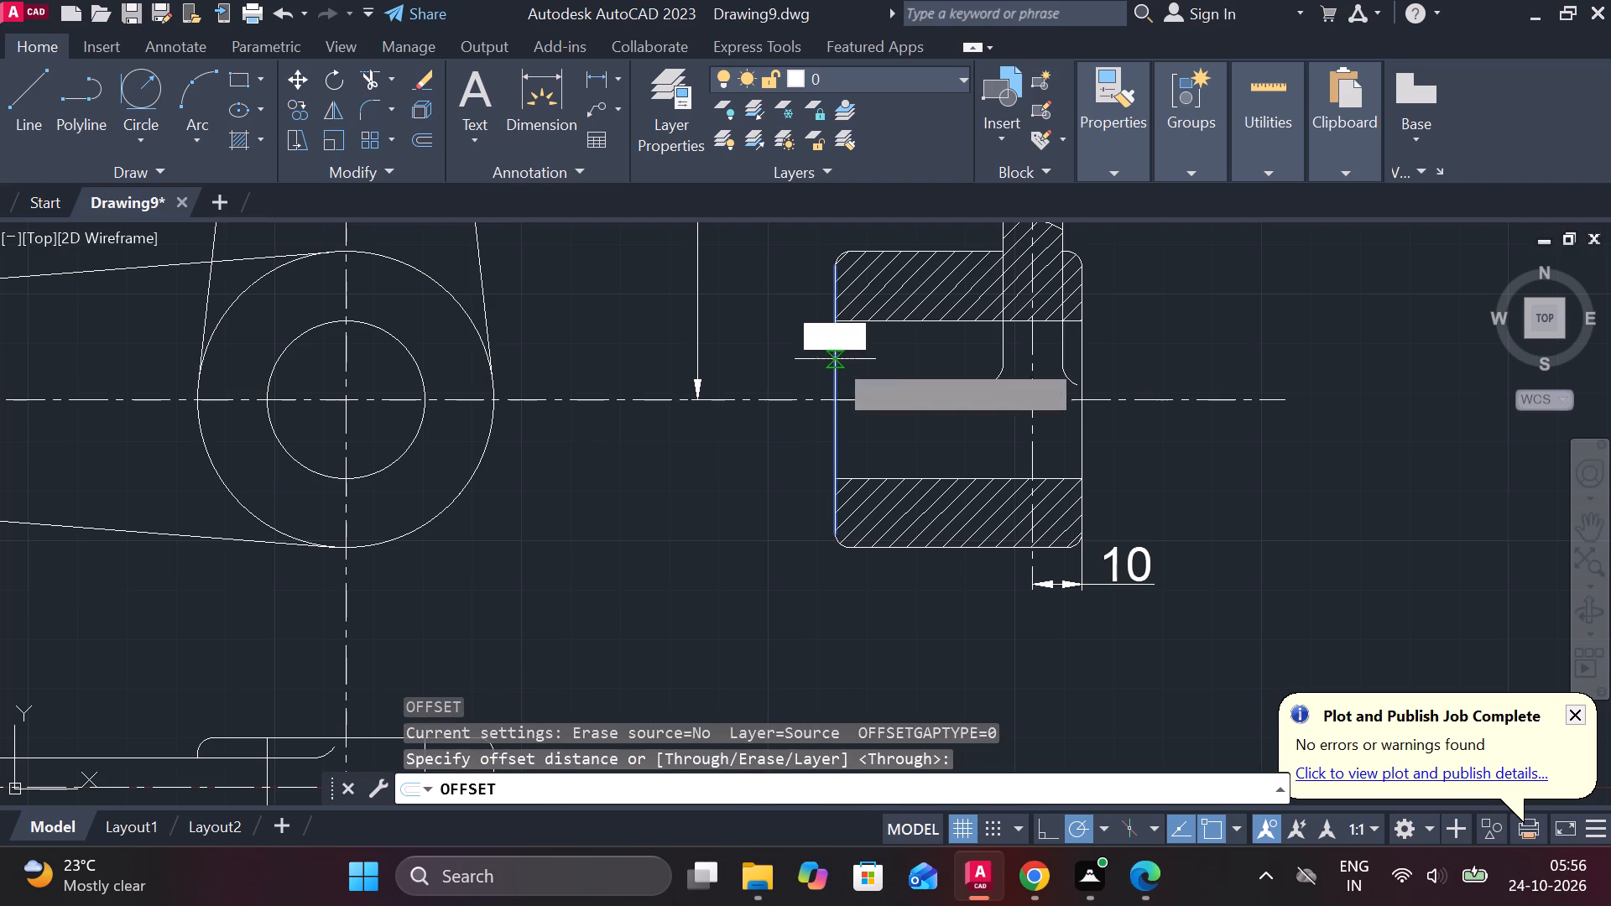
key(5)
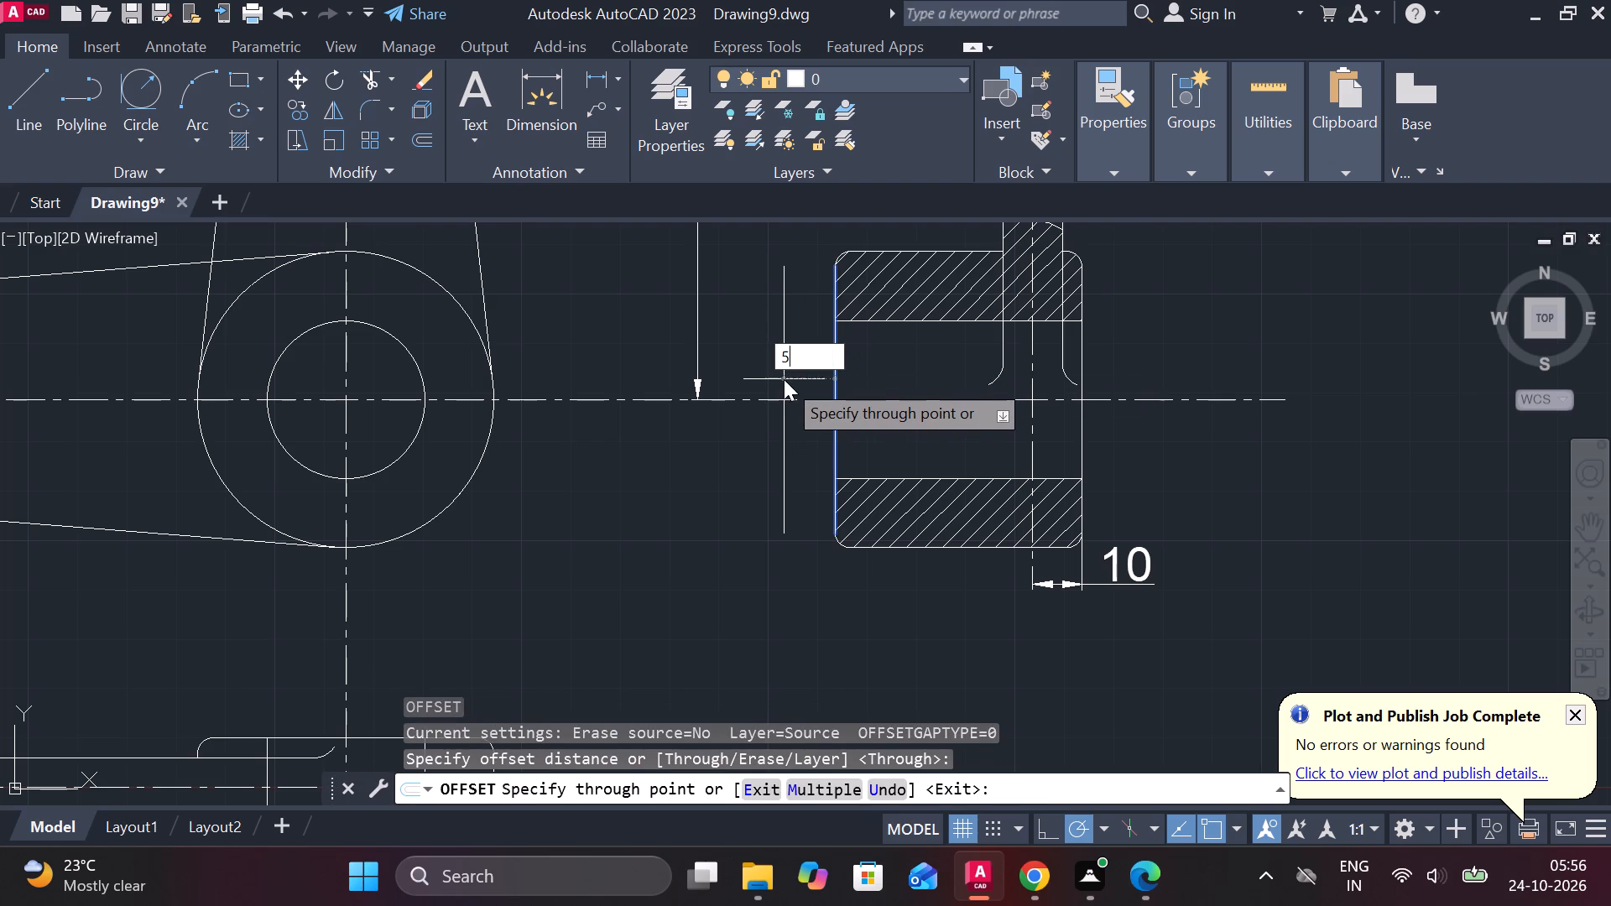
key(Return)
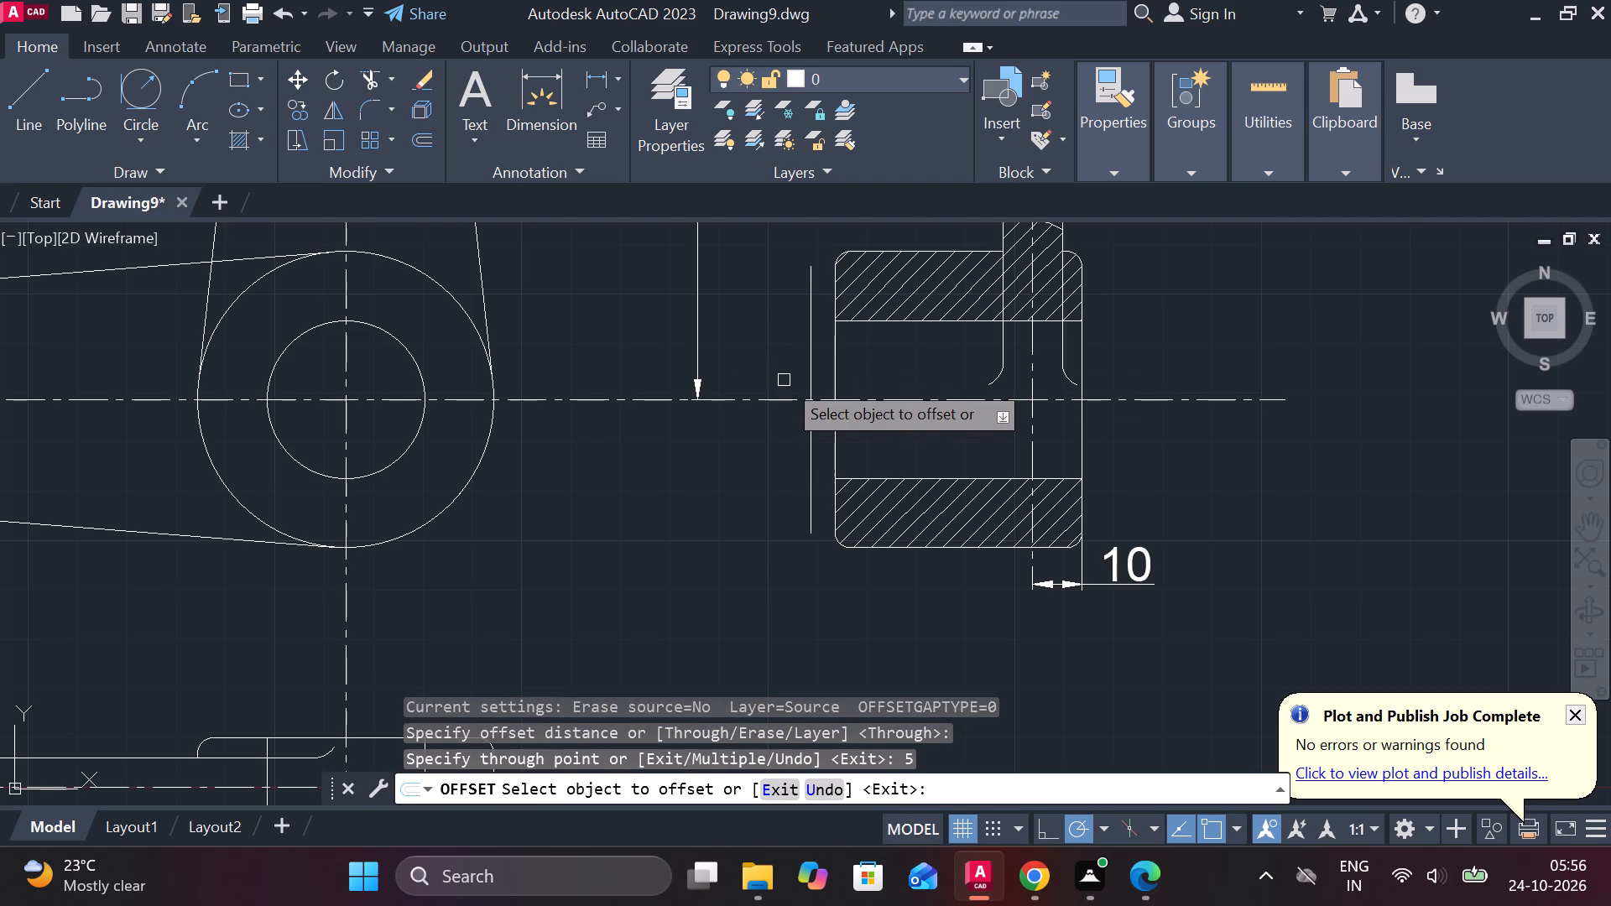
key(Escape)
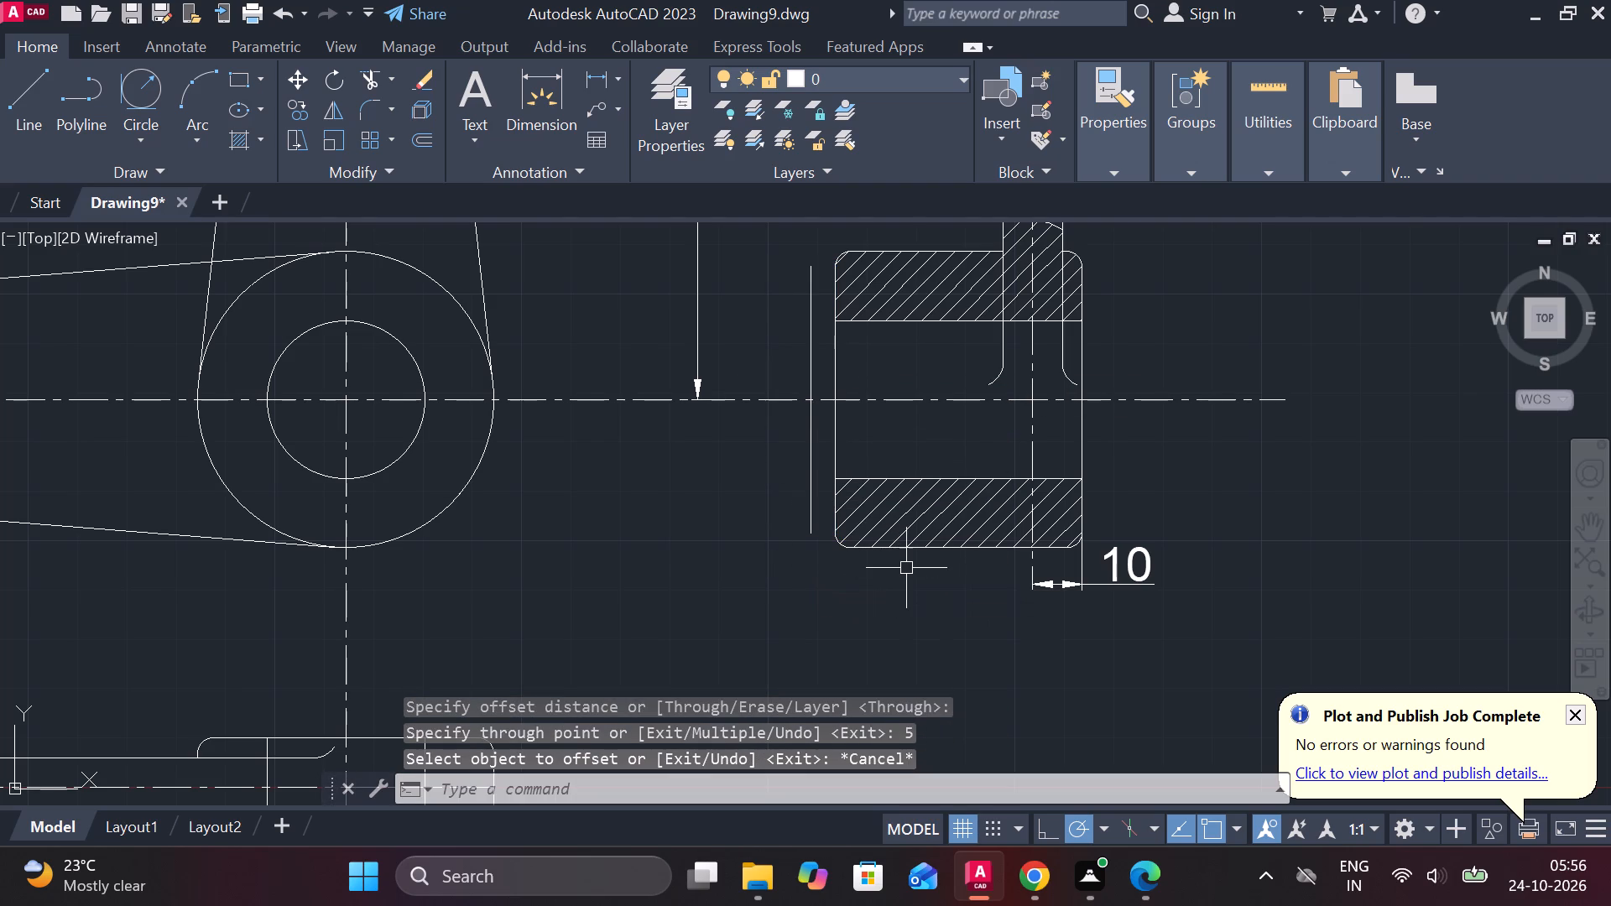
Lengthen the hub's bottom and top edge lines leftward past the offset line.
click(907, 552)
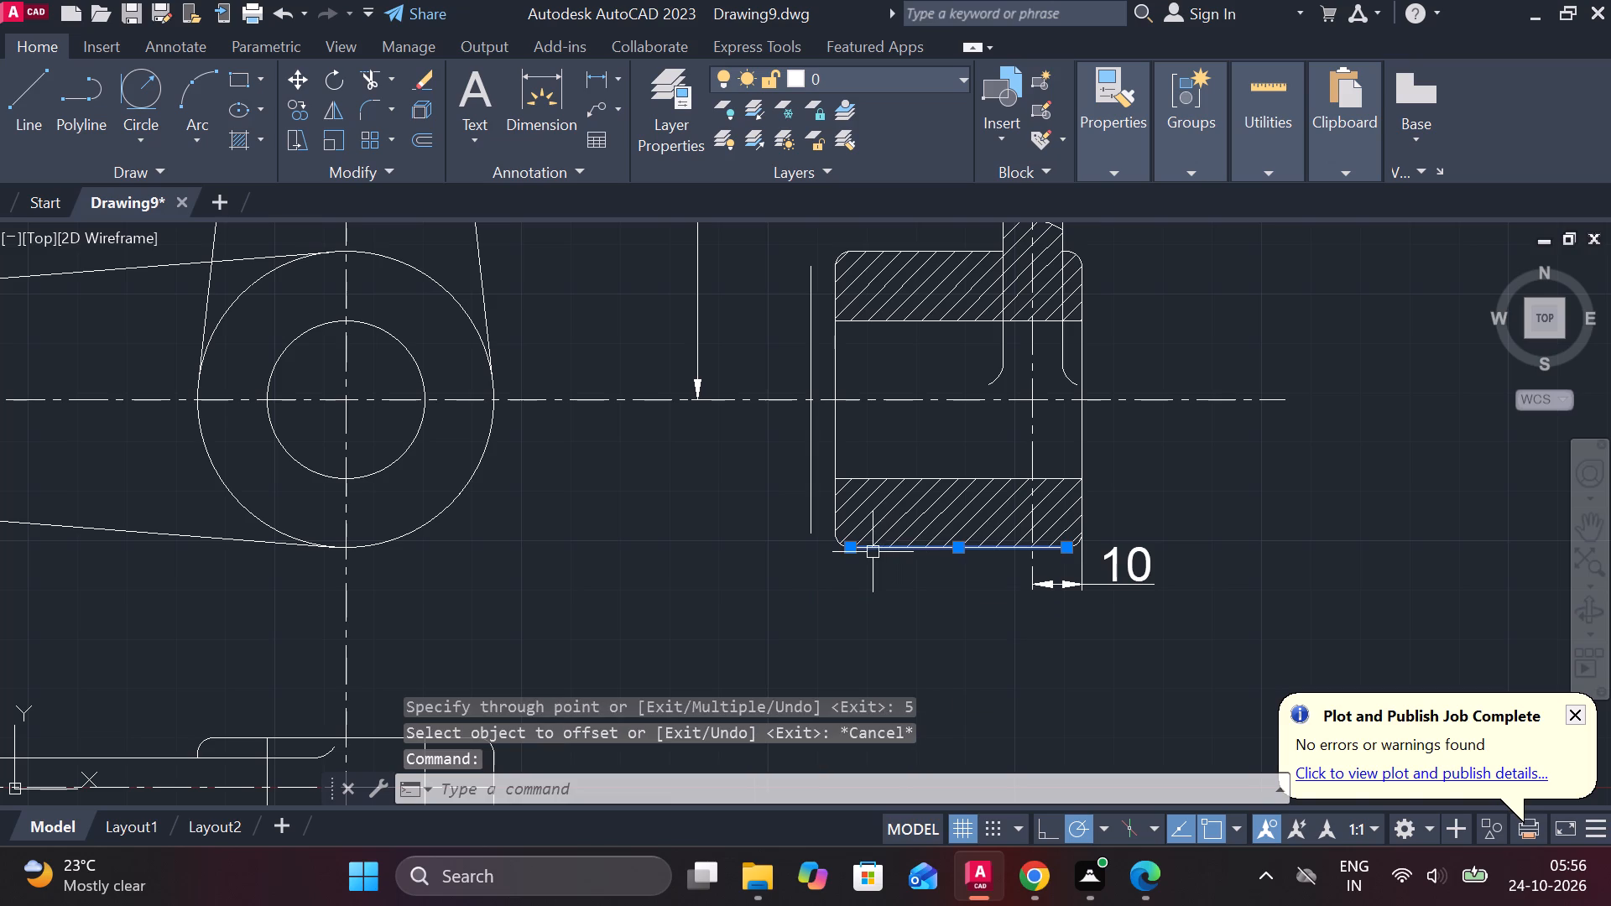
click(929, 614)
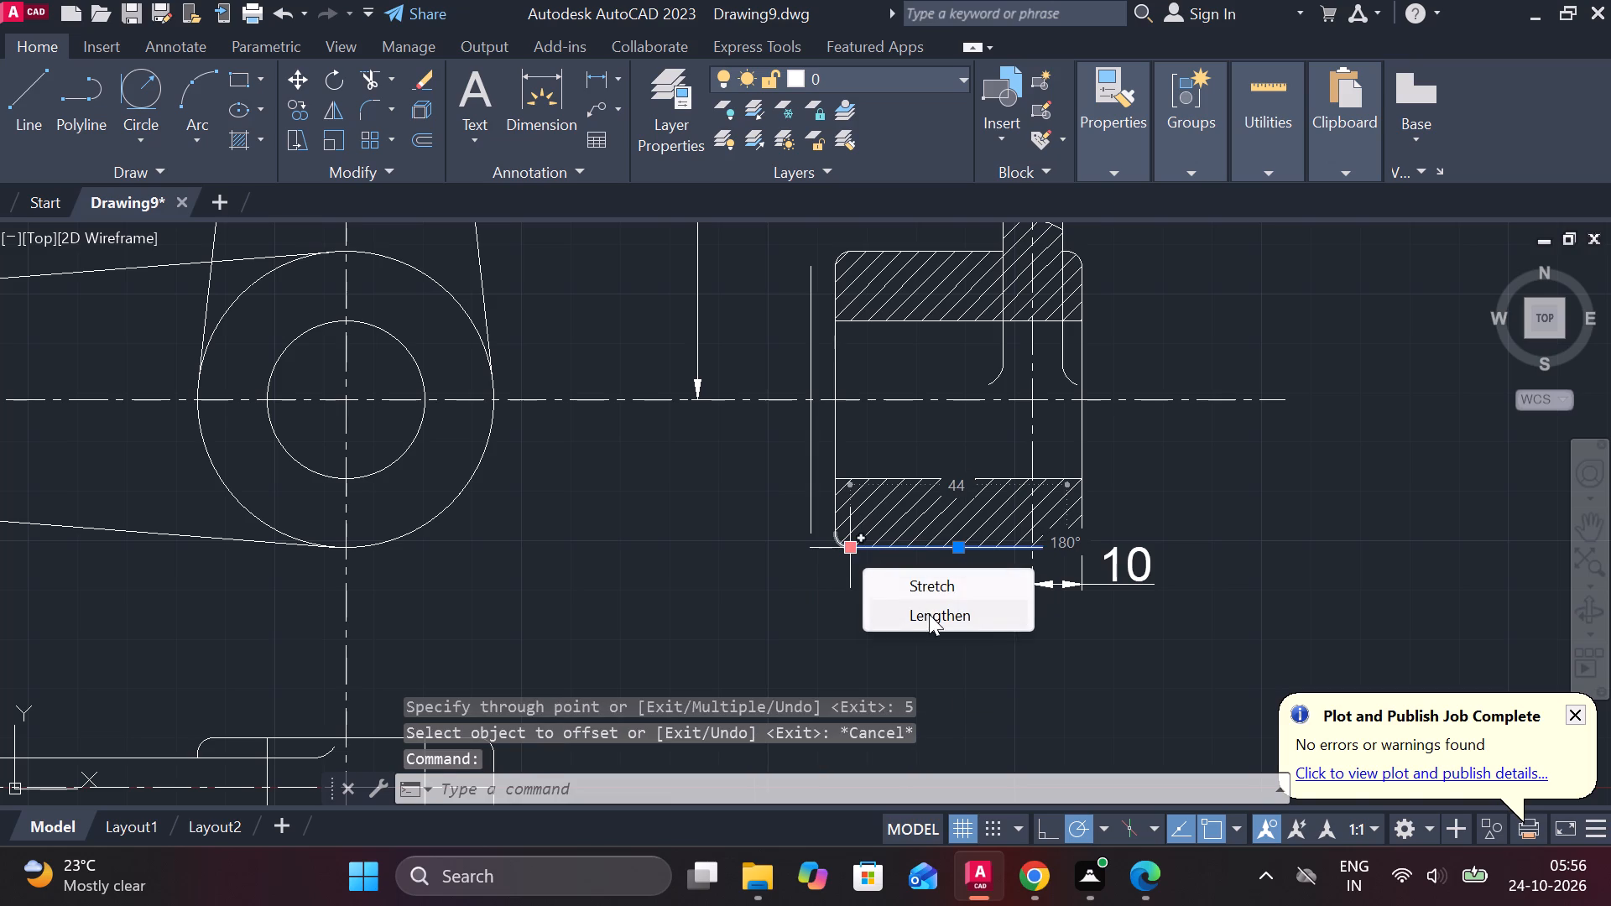
click(745, 571)
key(Escape)
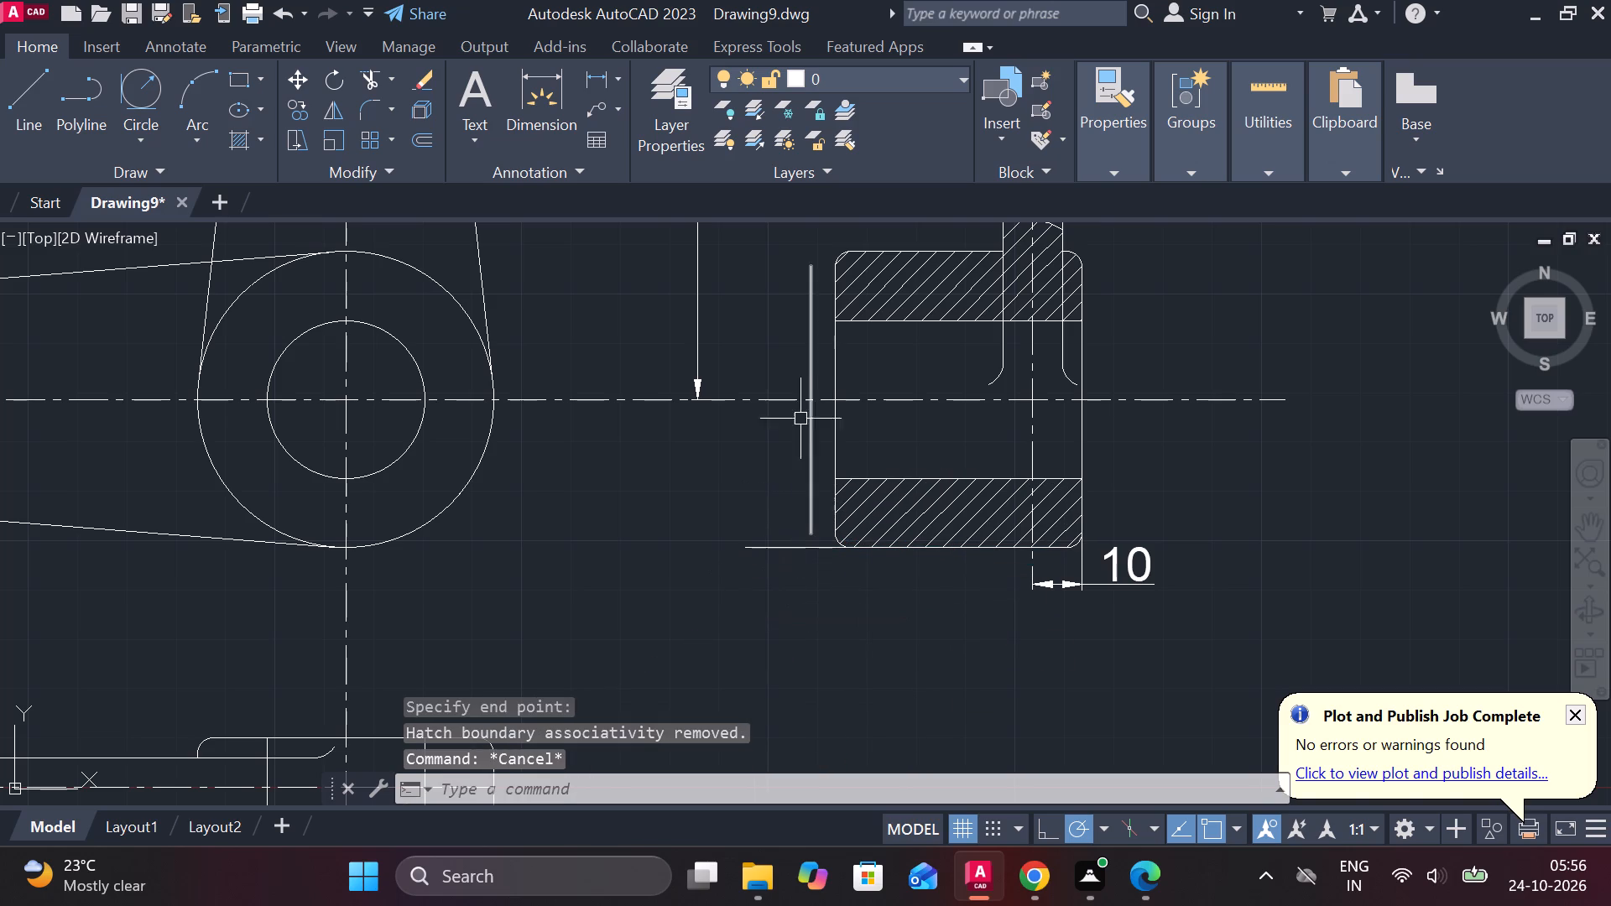
middle_drag(924, 239, 926, 346)
scroll(925, 349, up, 2)
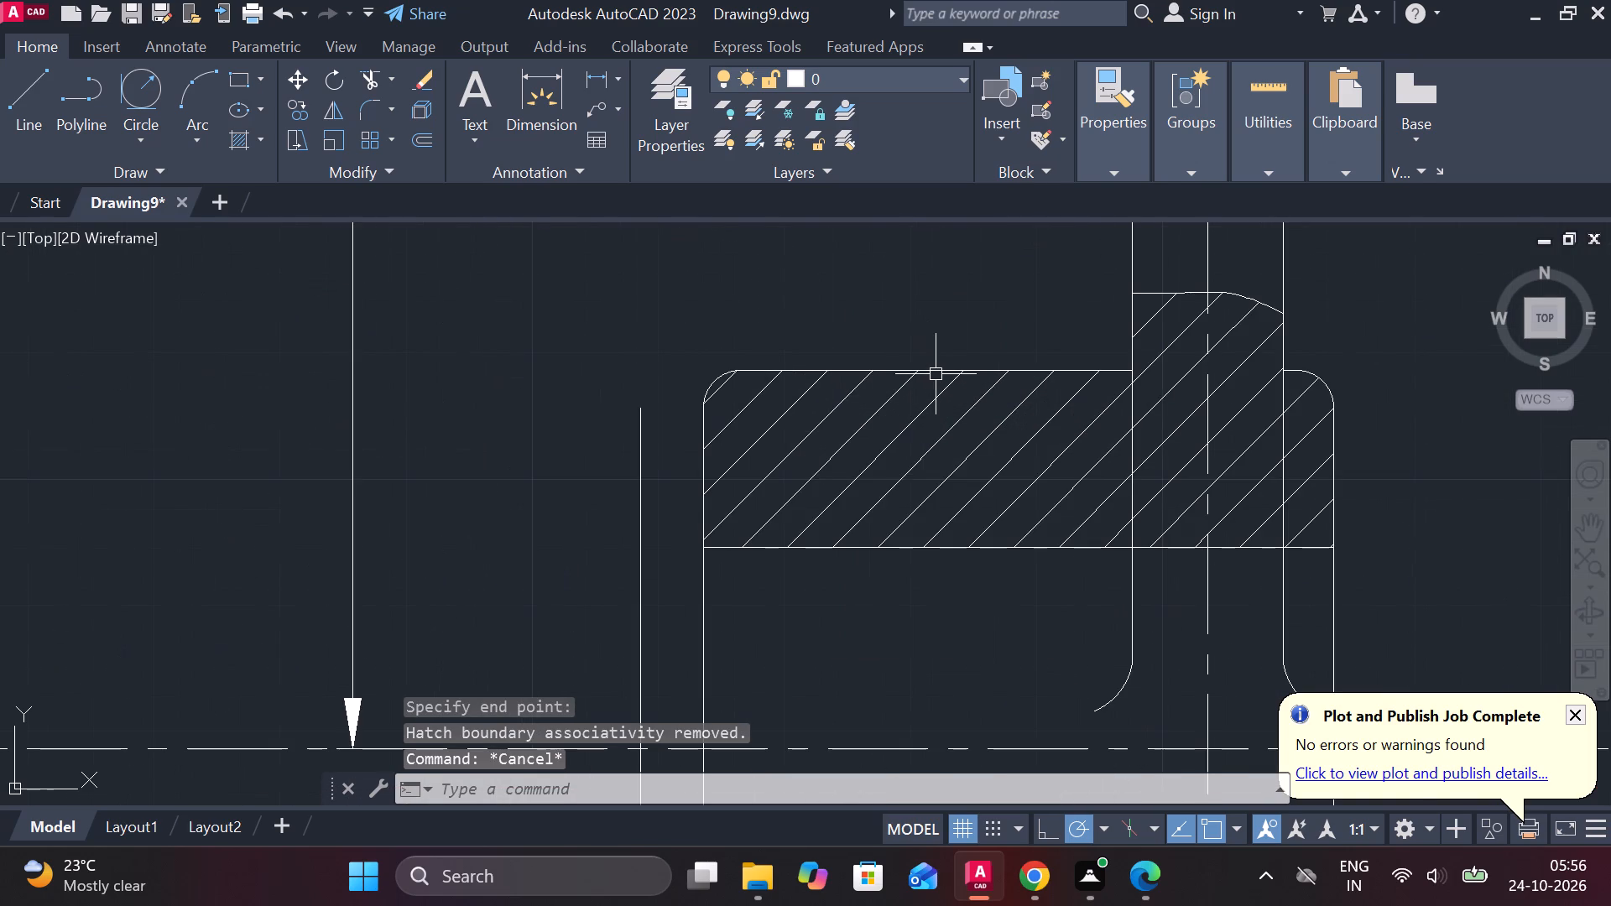
click(936, 374)
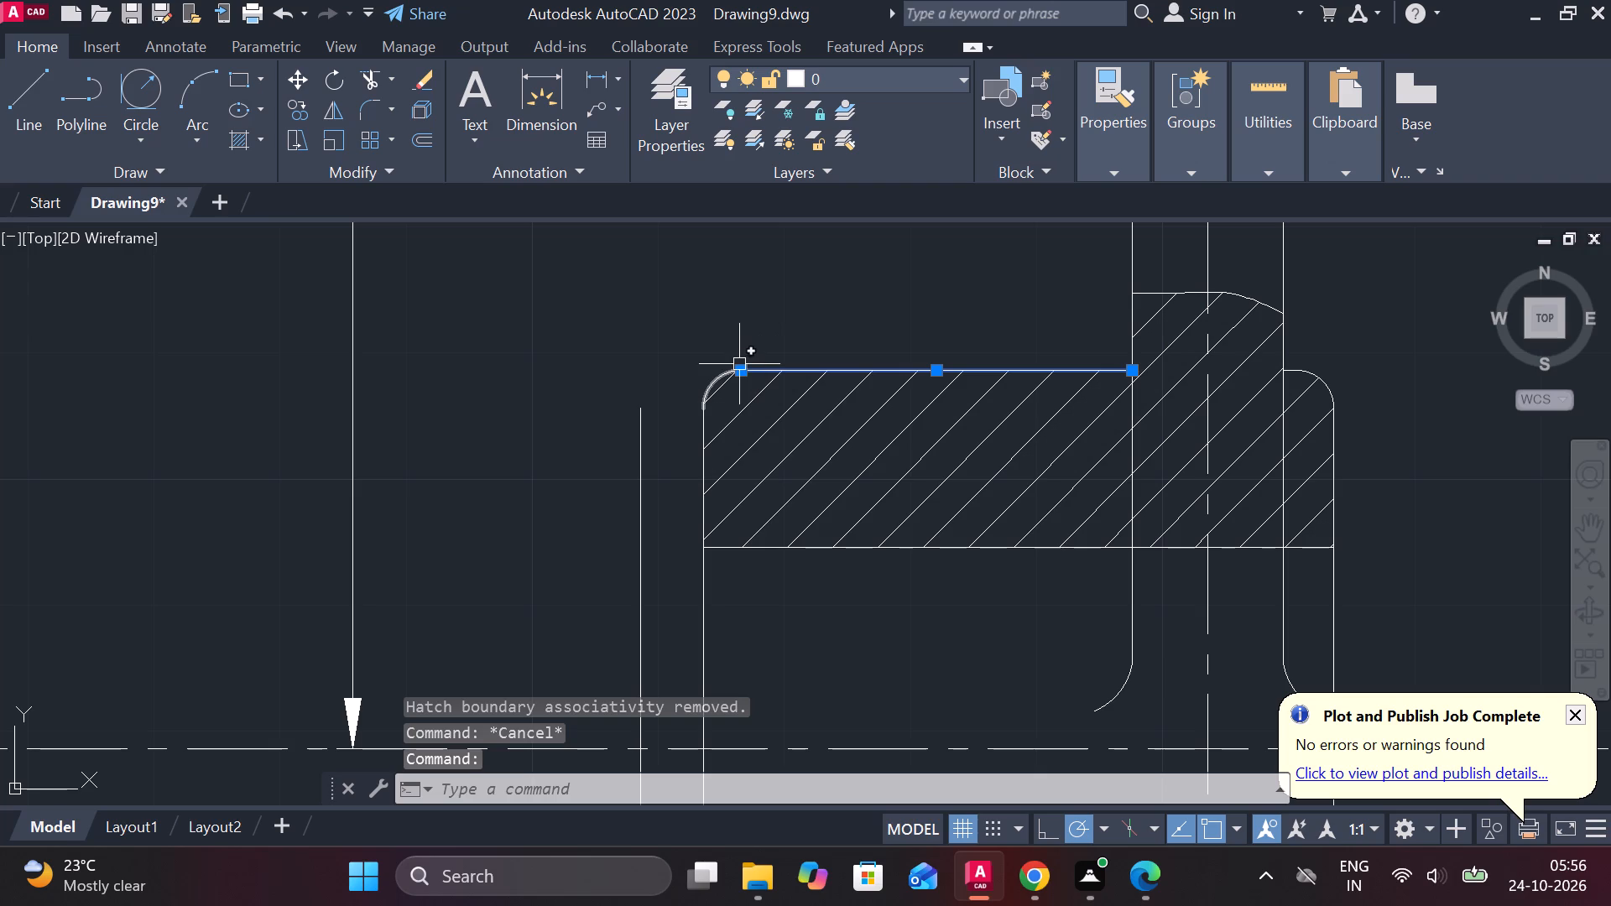
click(791, 440)
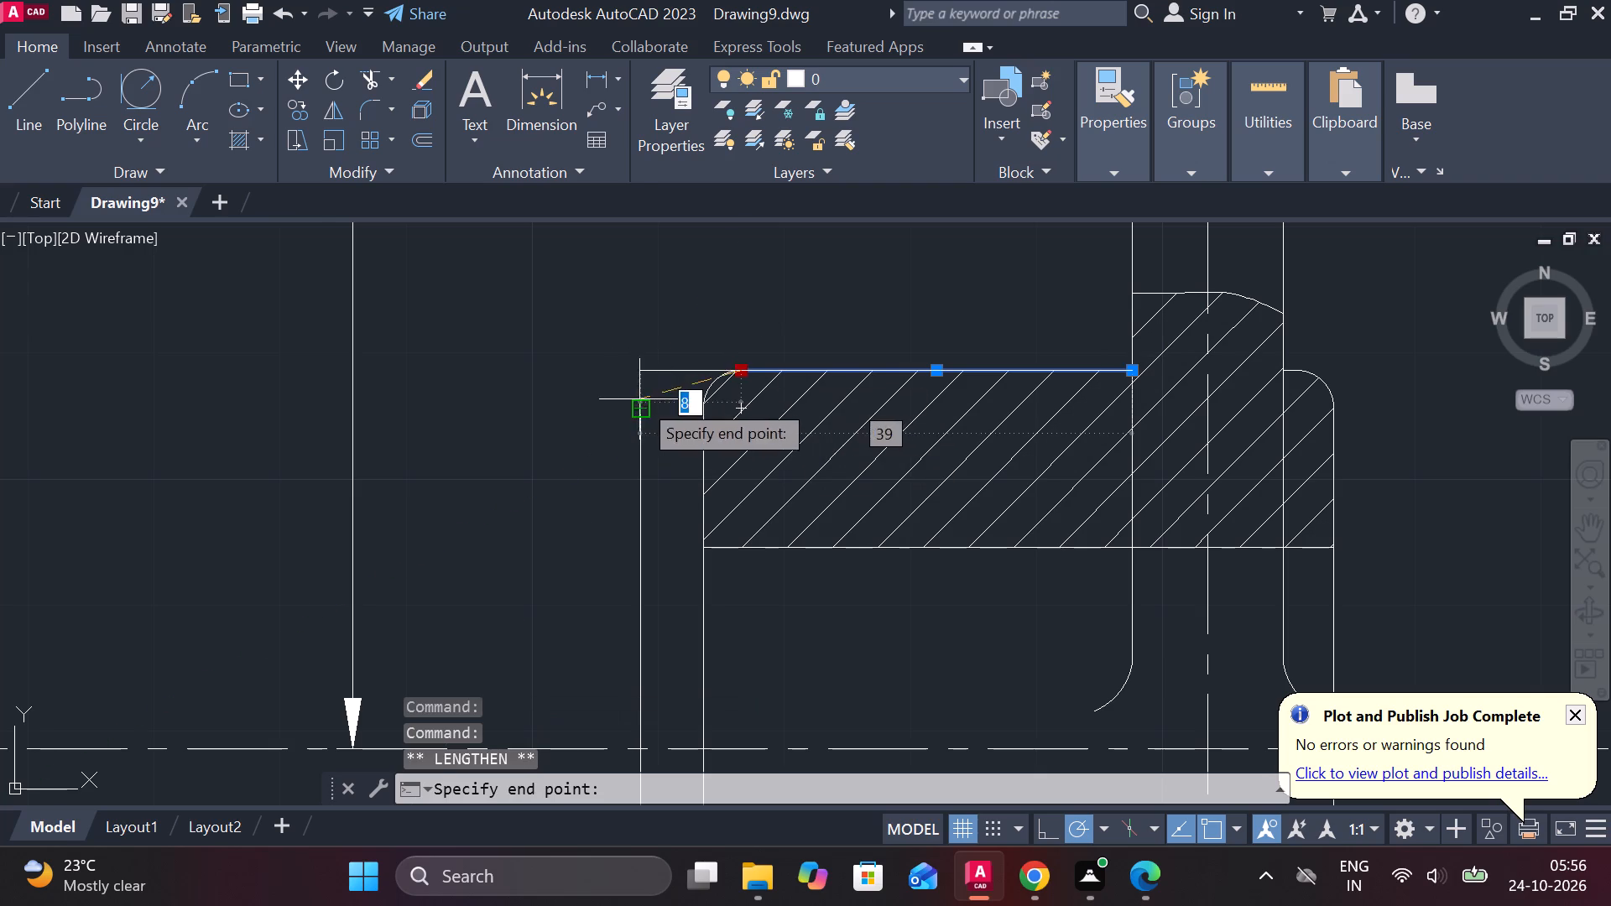
click(563, 368)
key(Escape)
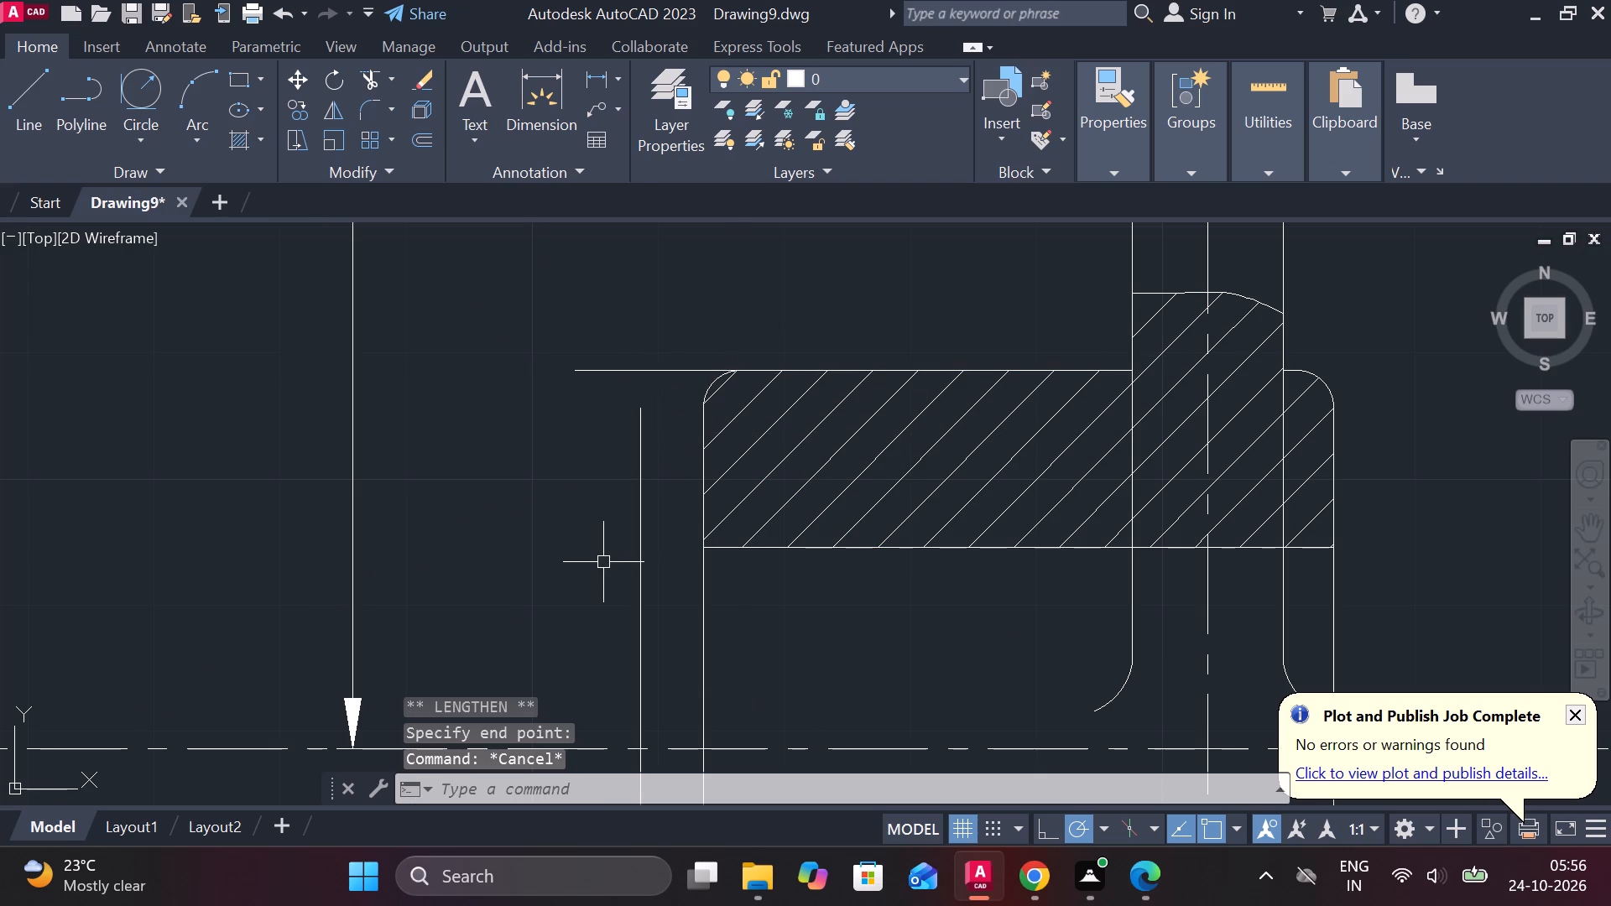
Extend the offset line at both ends to meet the hub's lengthened top and bottom edge lines.
text(EX)
key(space)
click(637, 497)
scroll(638, 498, down, 2)
middle_drag(633, 664, 639, 566)
click(654, 599)
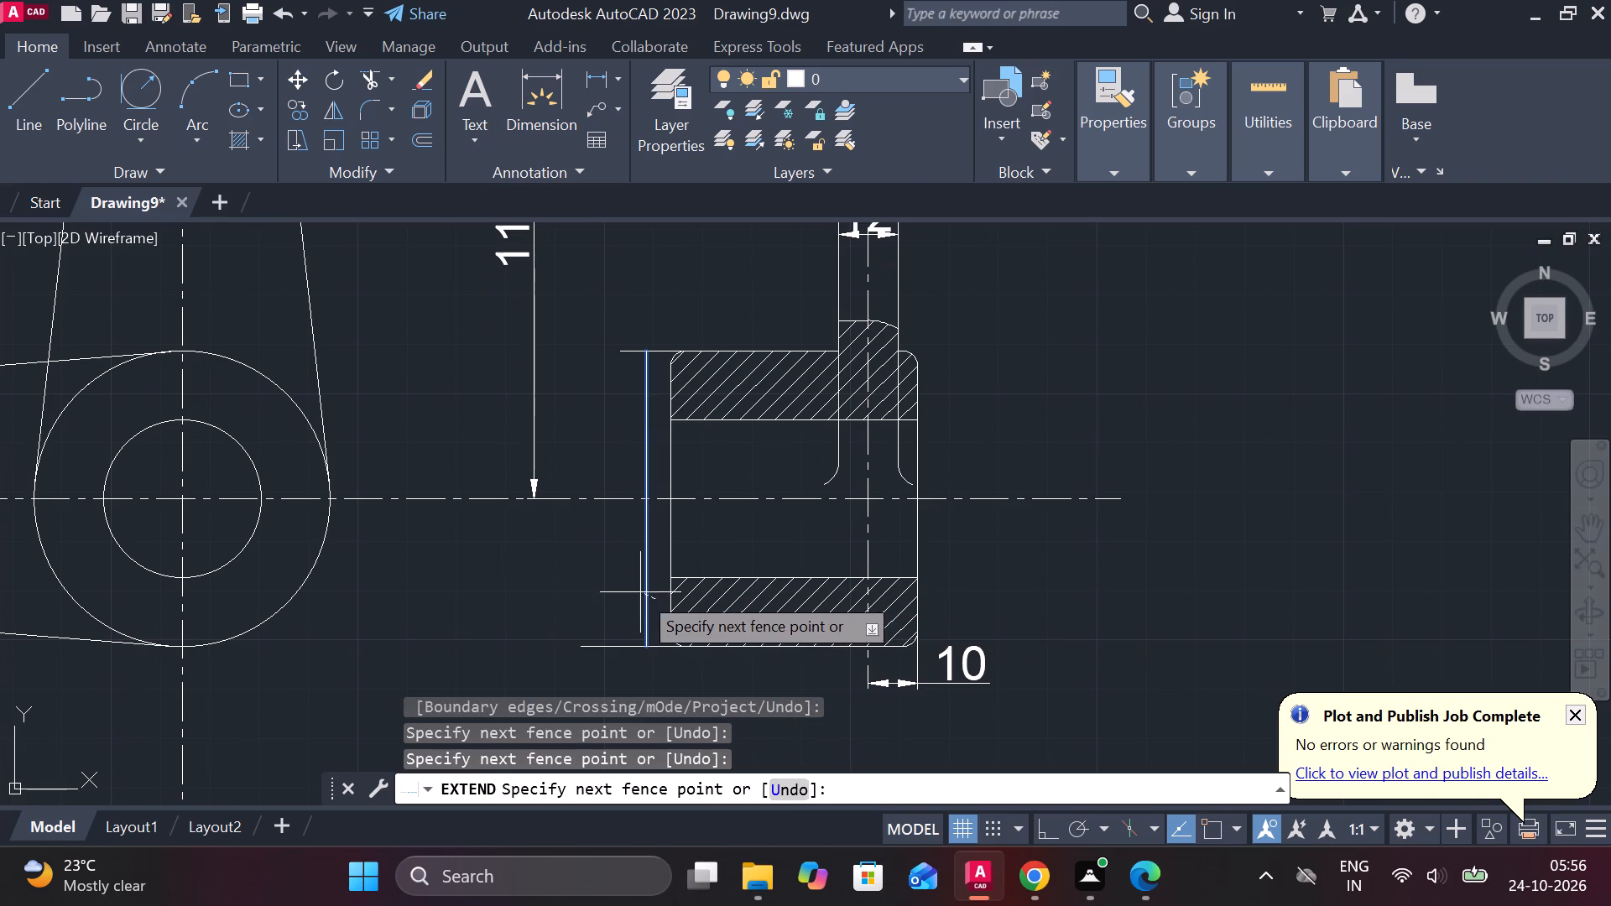
click(632, 586)
key(Escape)
Trim the overhanging ends of the hub's bottom and top edge lines back to the new left edge in the side view.
text(TR)
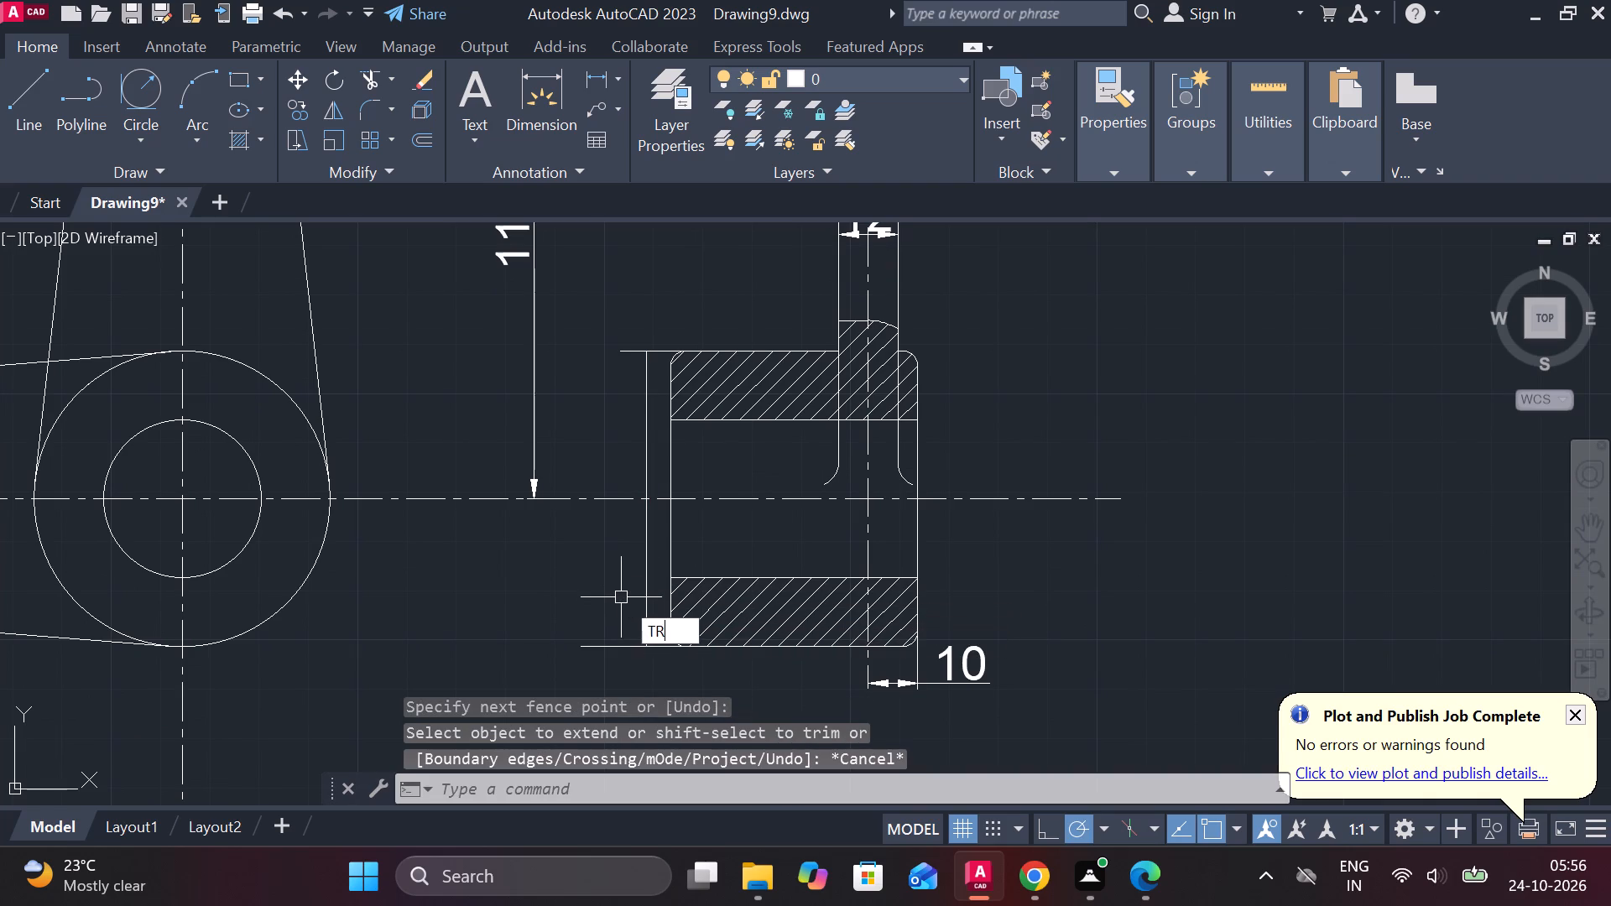
key(space)
click(617, 655)
click(617, 635)
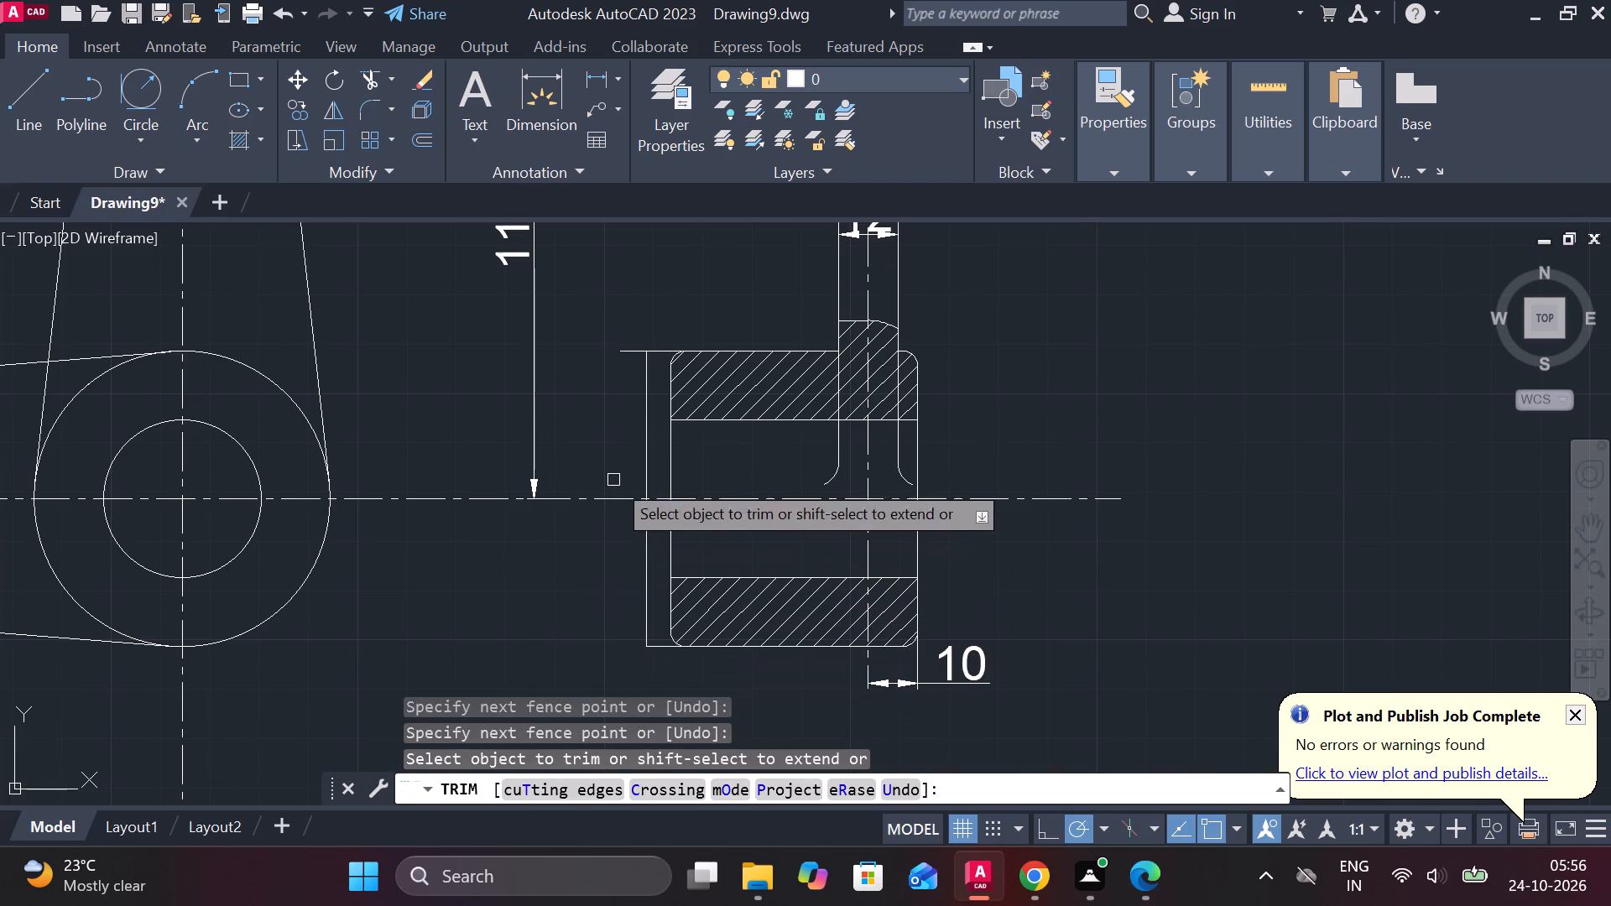
click(625, 348)
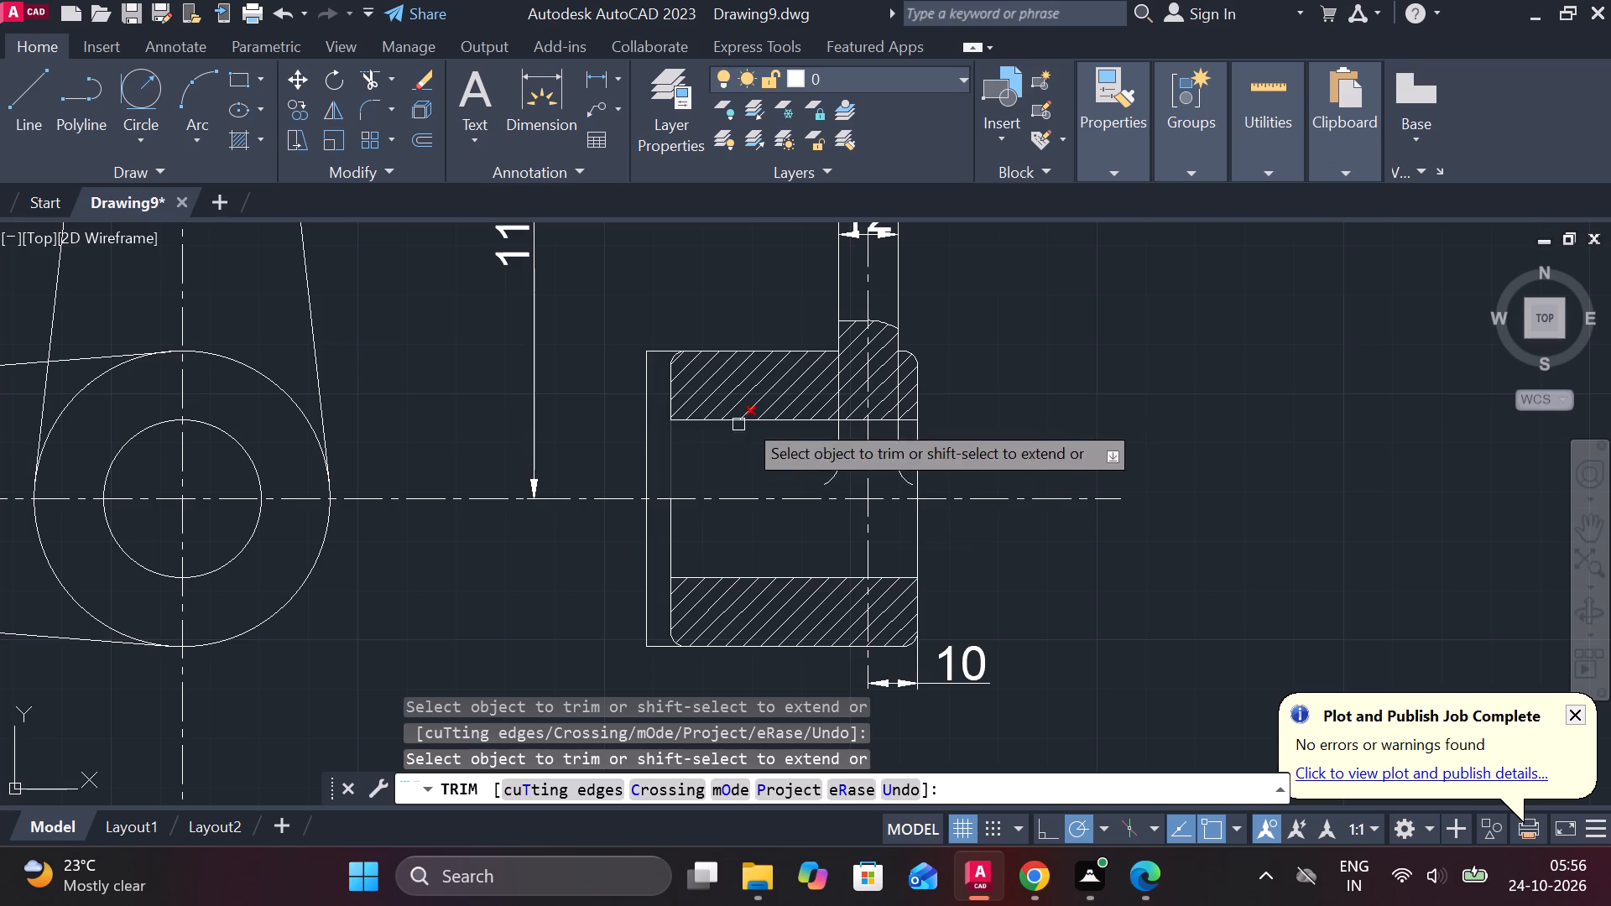
key(Escape)
Erase the hub's existing section hatch in the side view.
click(758, 381)
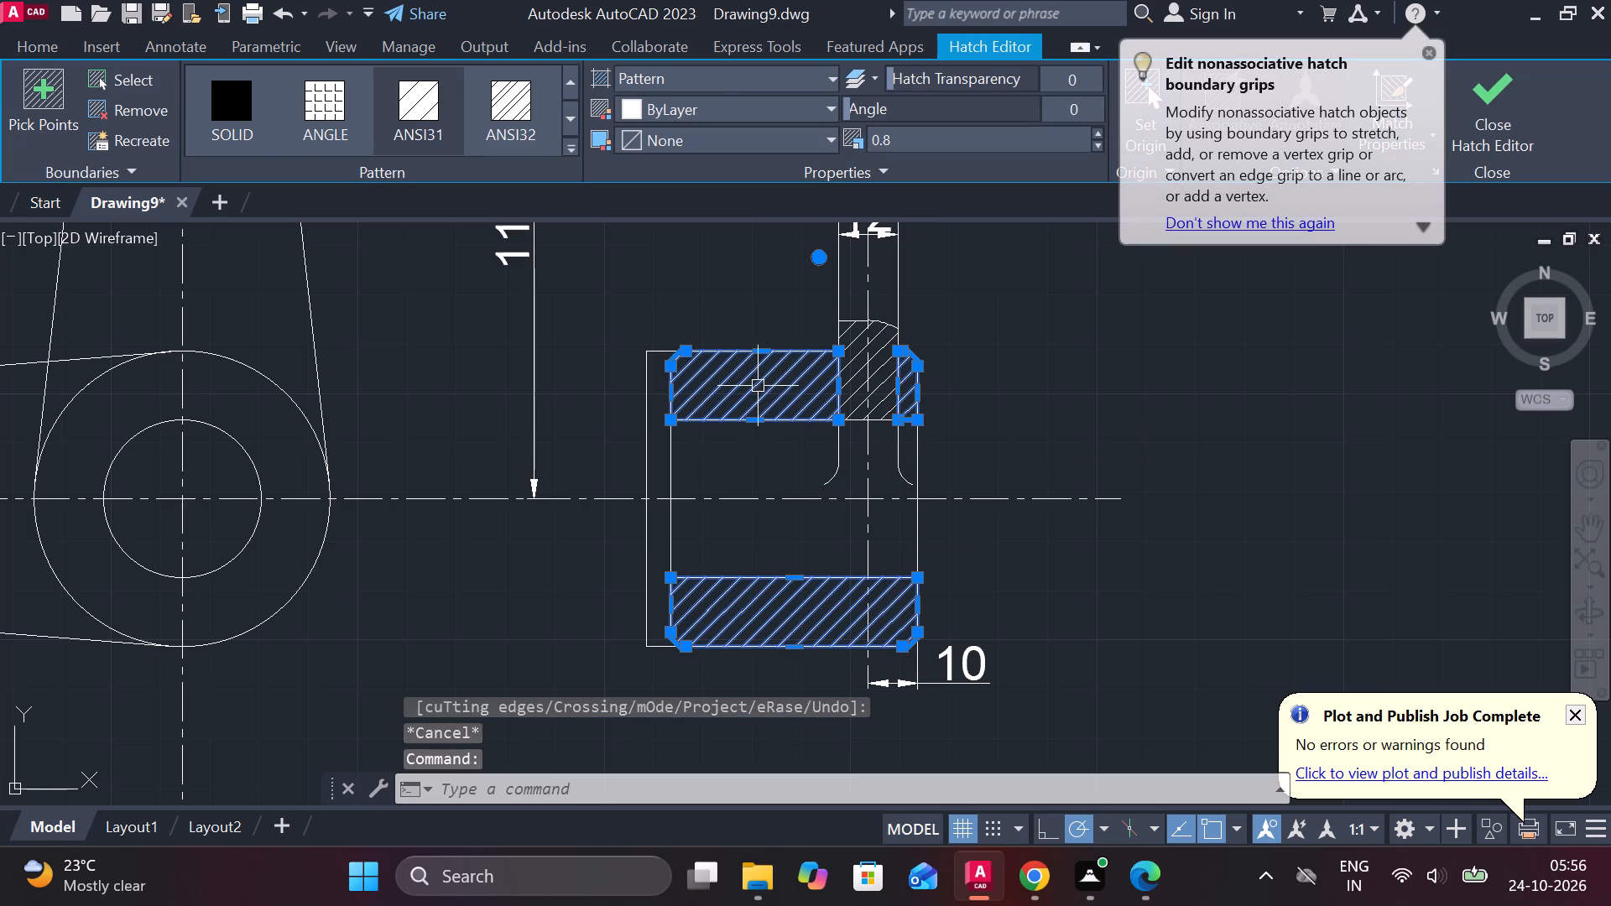
text(E)
key(space)
Erase the hub's old left edge line and its two old corner arcs in the side view.
scroll(811, 441, down, 2)
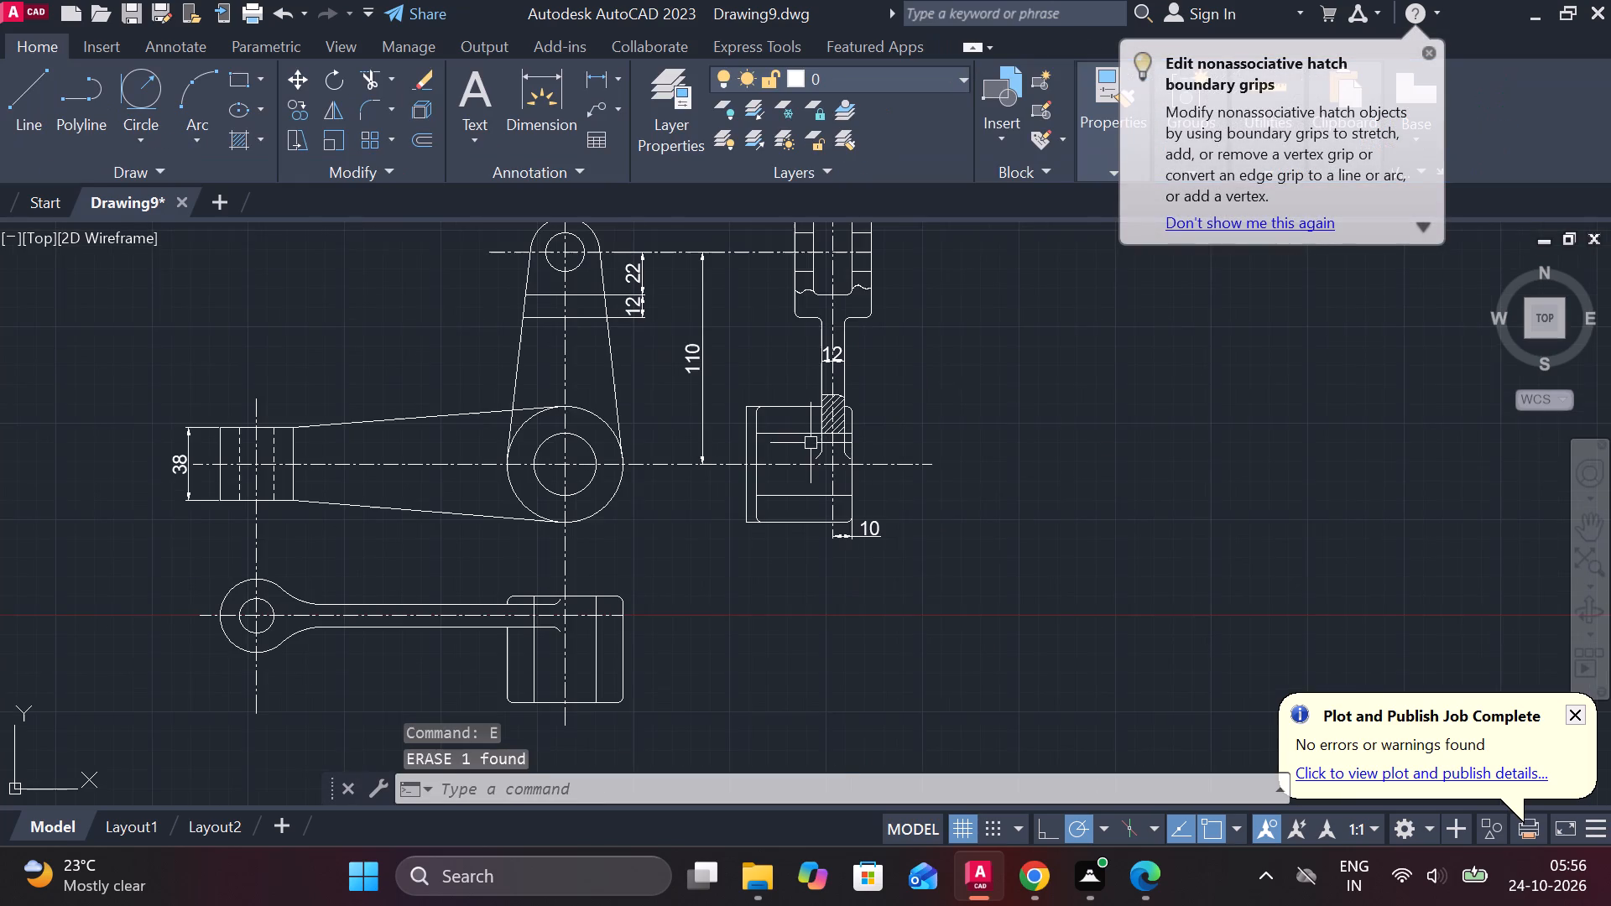
scroll(773, 431, up, 2)
click(733, 465)
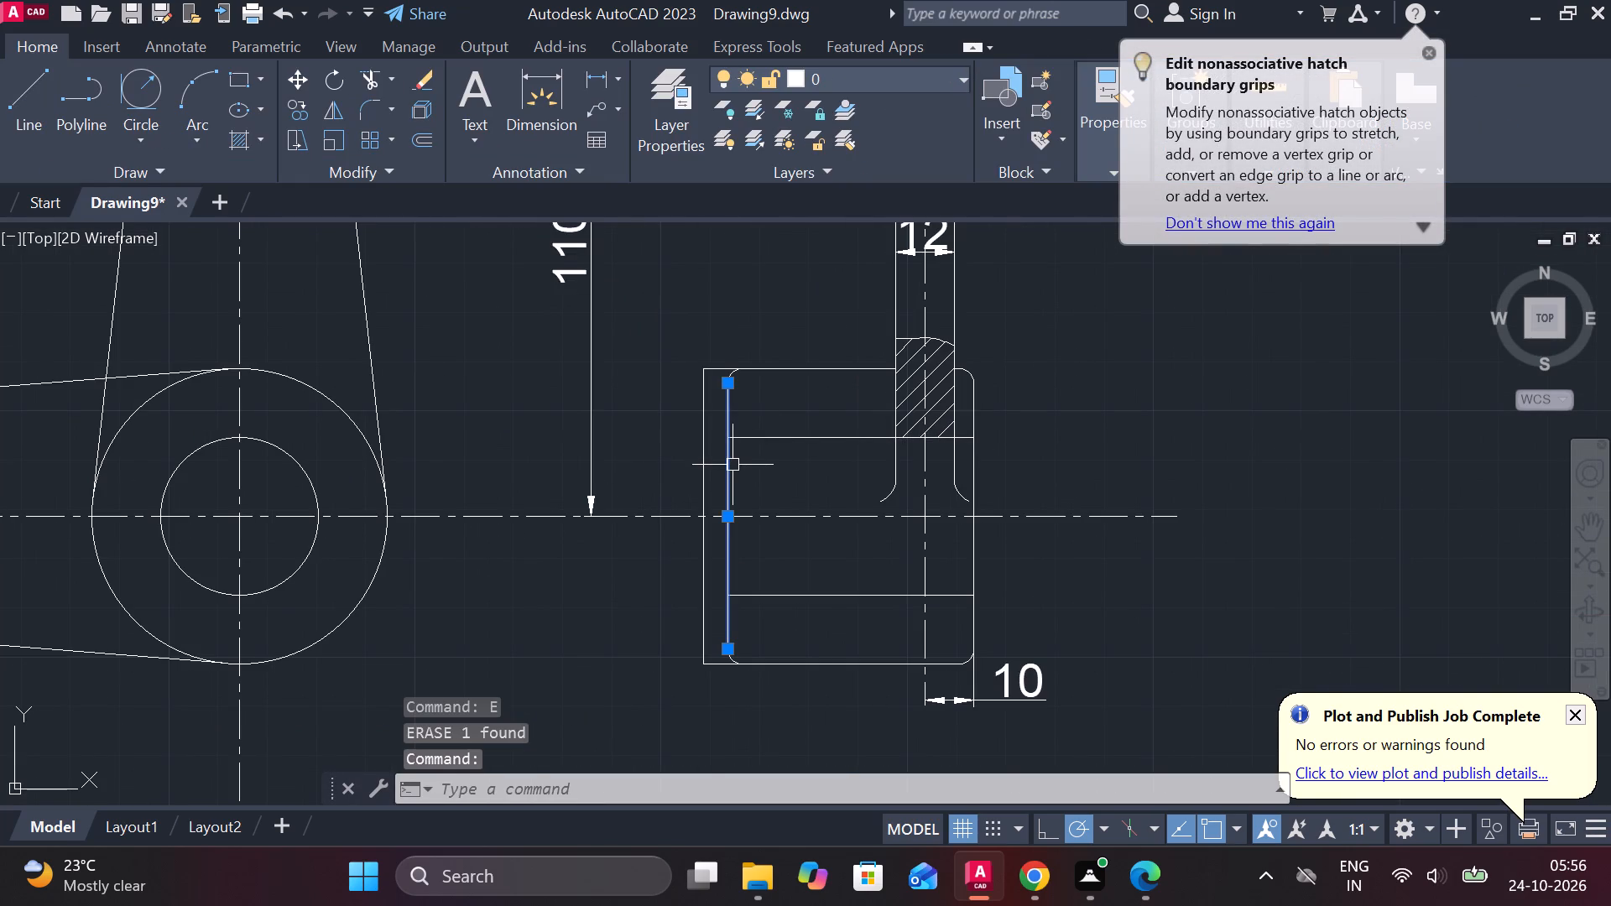
text(E)
key(space)
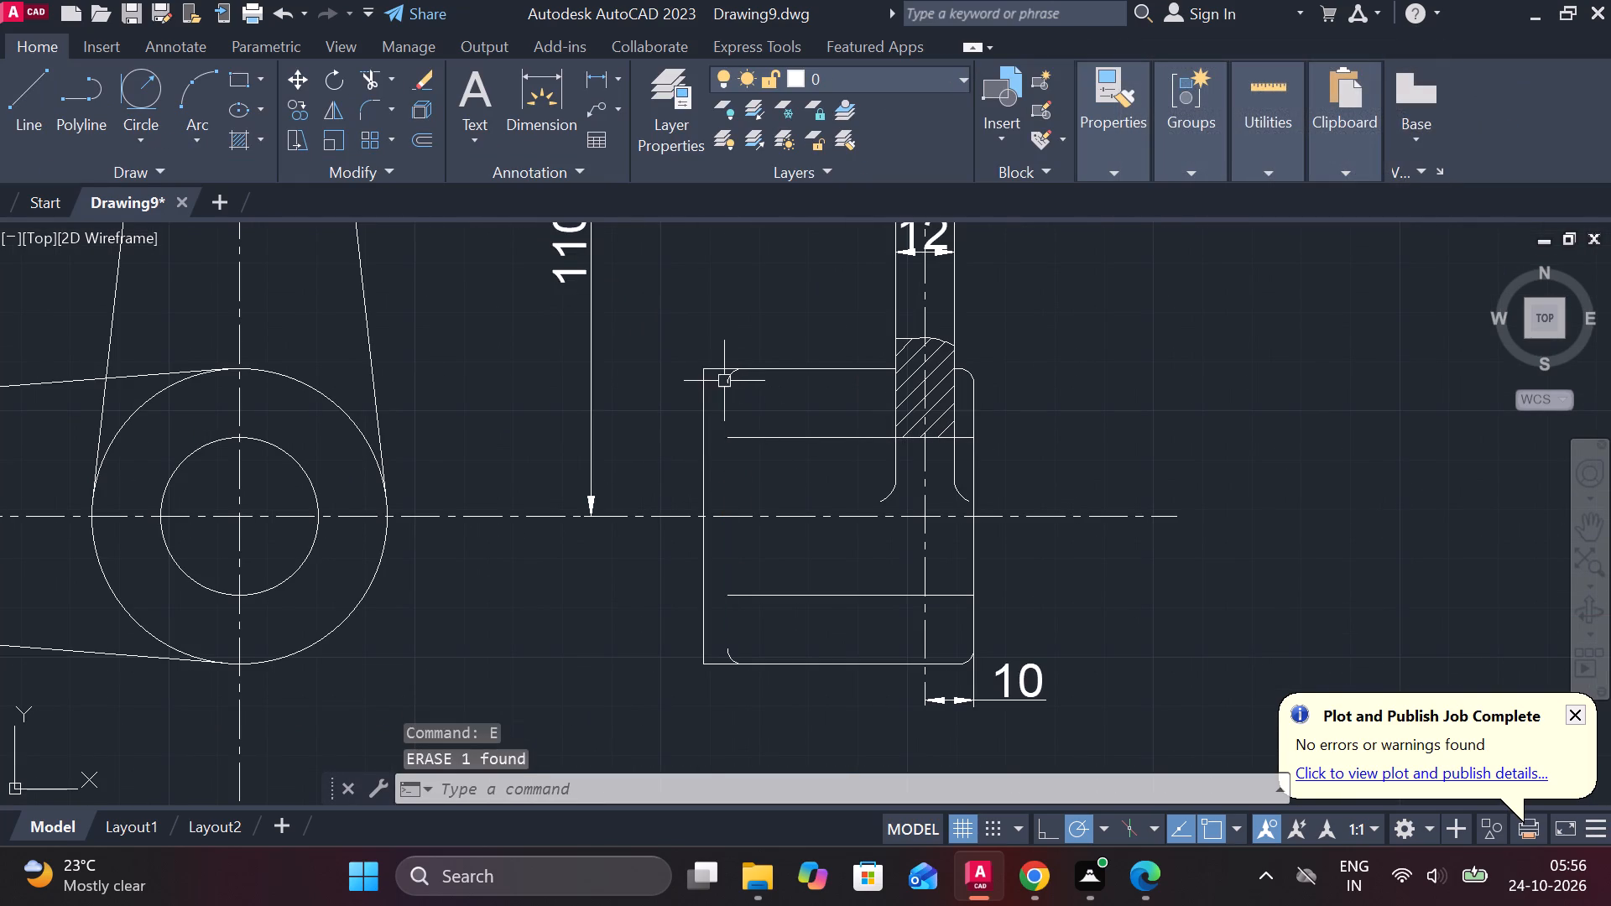
click(724, 381)
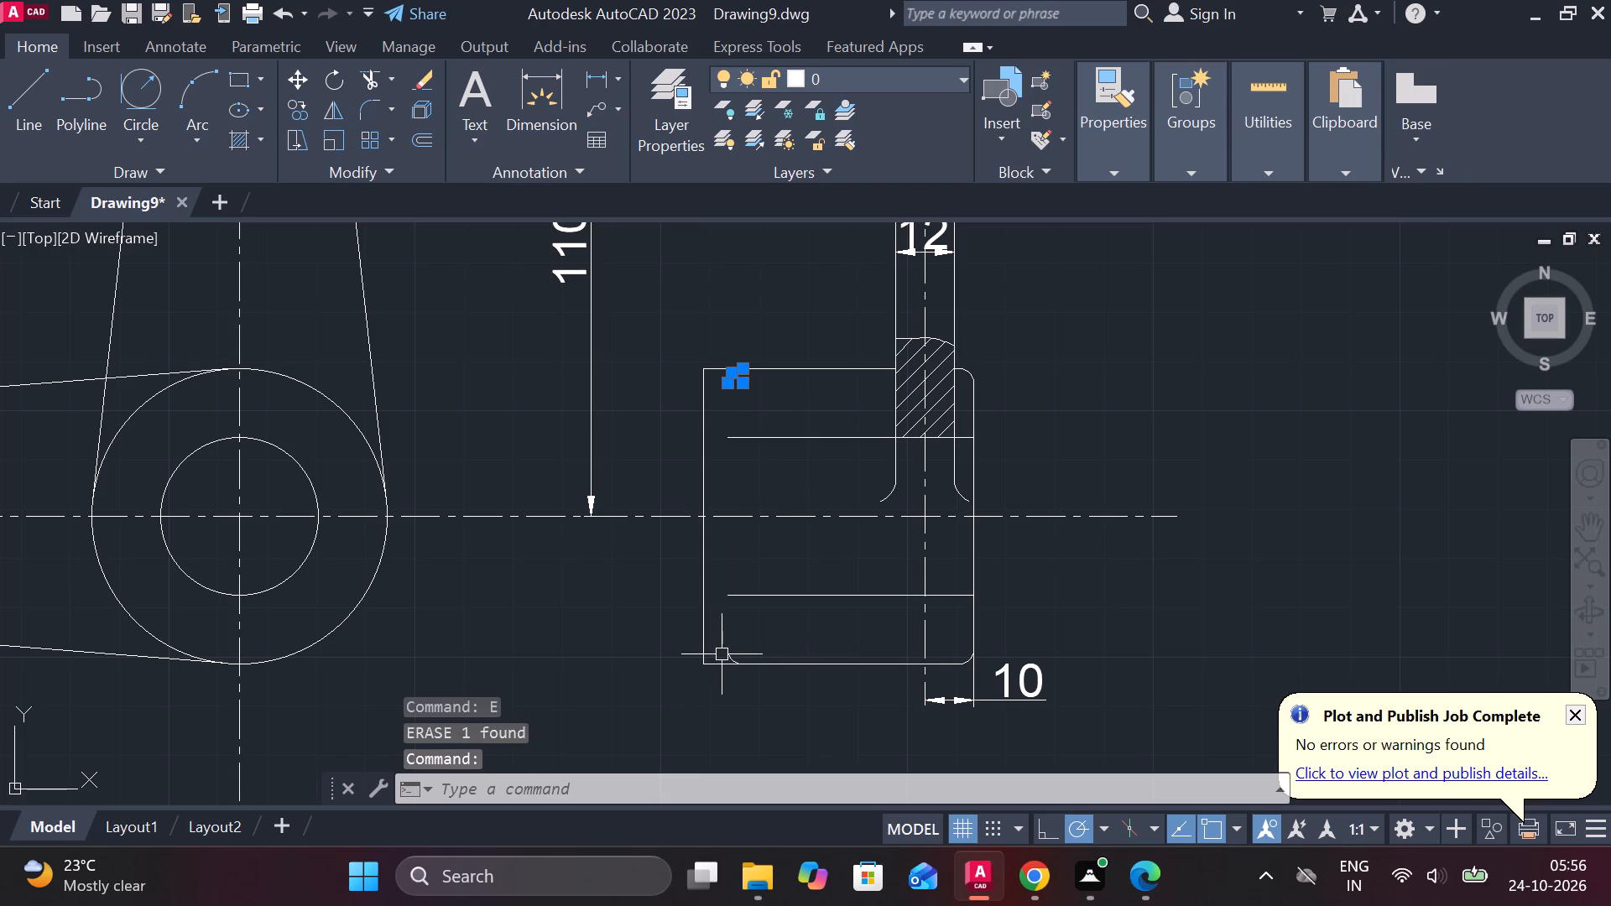
click(722, 652)
text(E)
key(space)
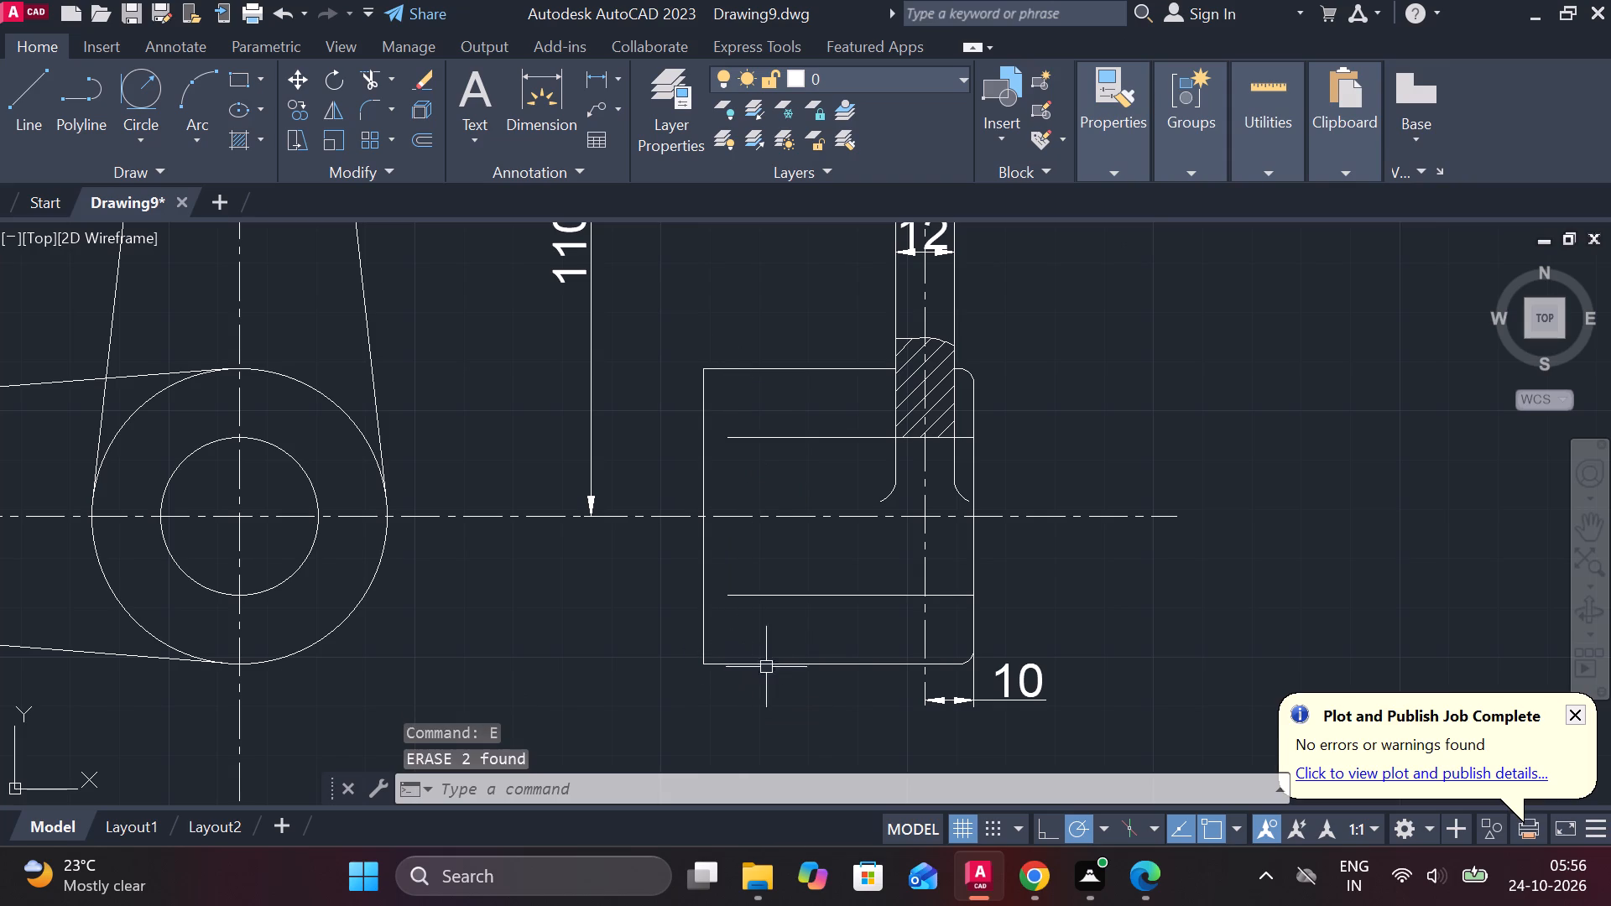
Extend the hub's two horizontal bore lines to the new left edge.
text(EX)
key(space)
click(783, 596)
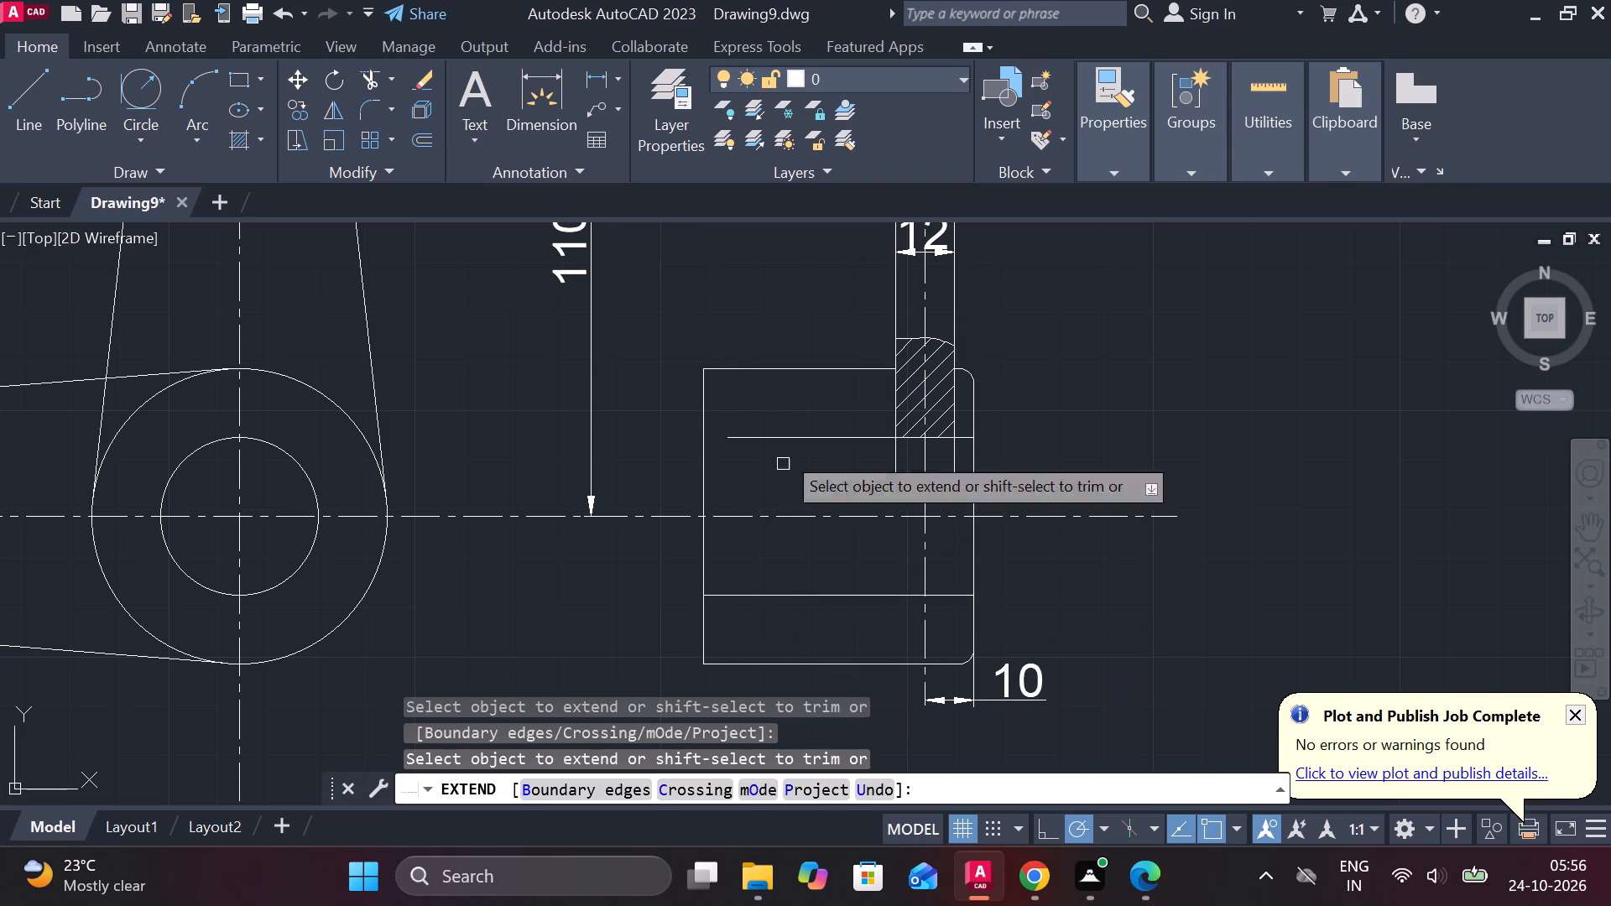
click(751, 435)
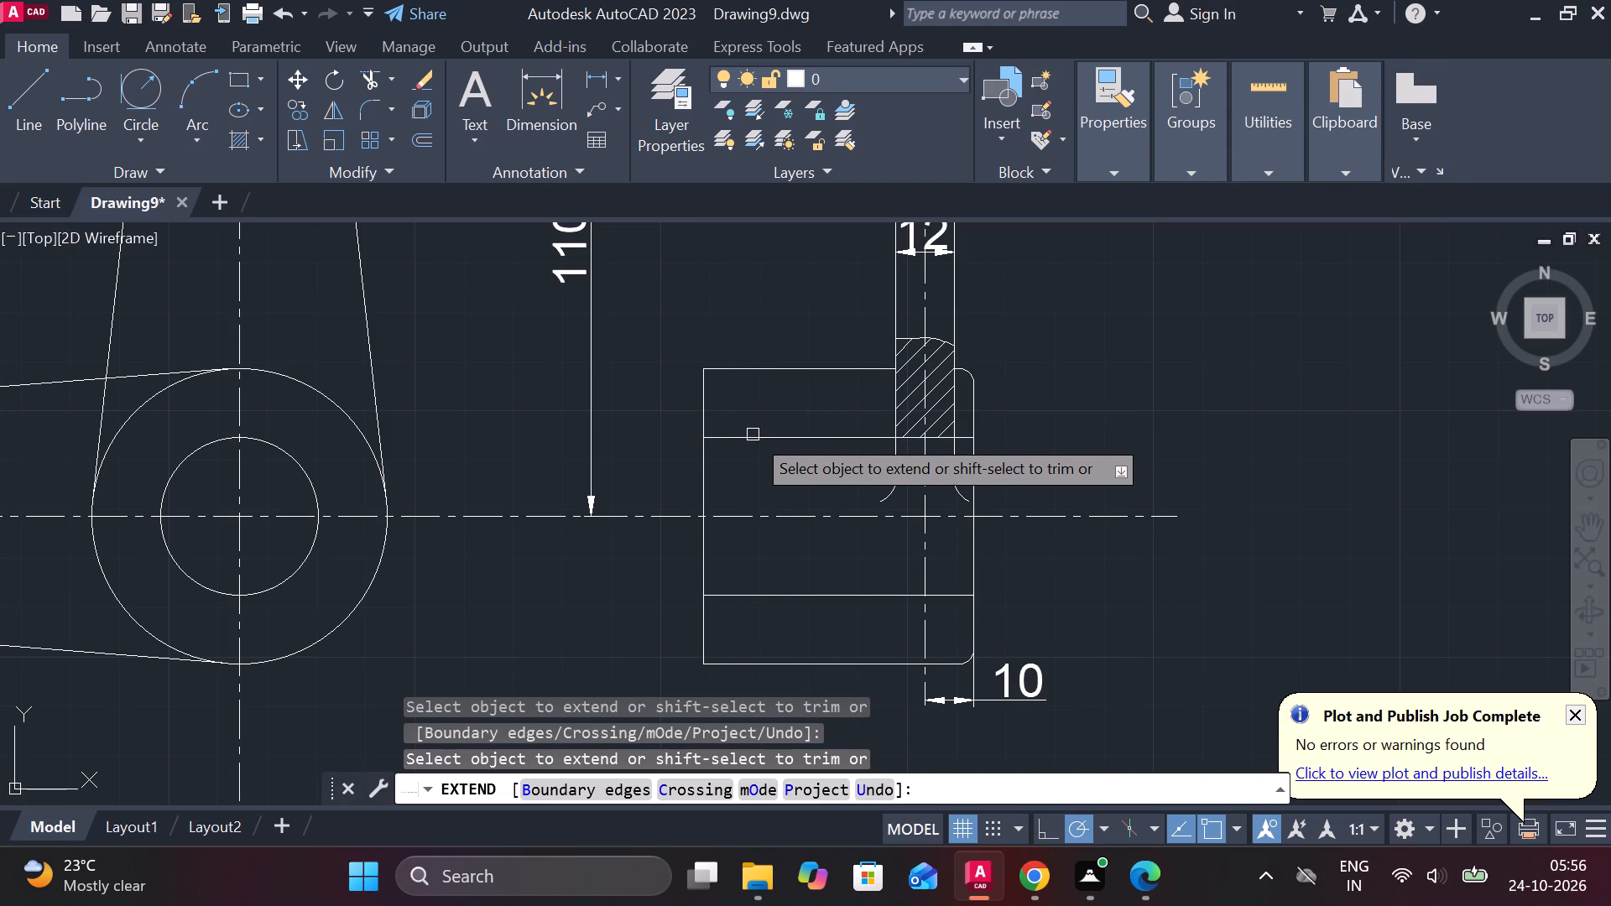
key(Escape)
Fillet the hub's upper-left and lower-left corners in the side view with radius 3.
text(F R)
key(space)
key(space)
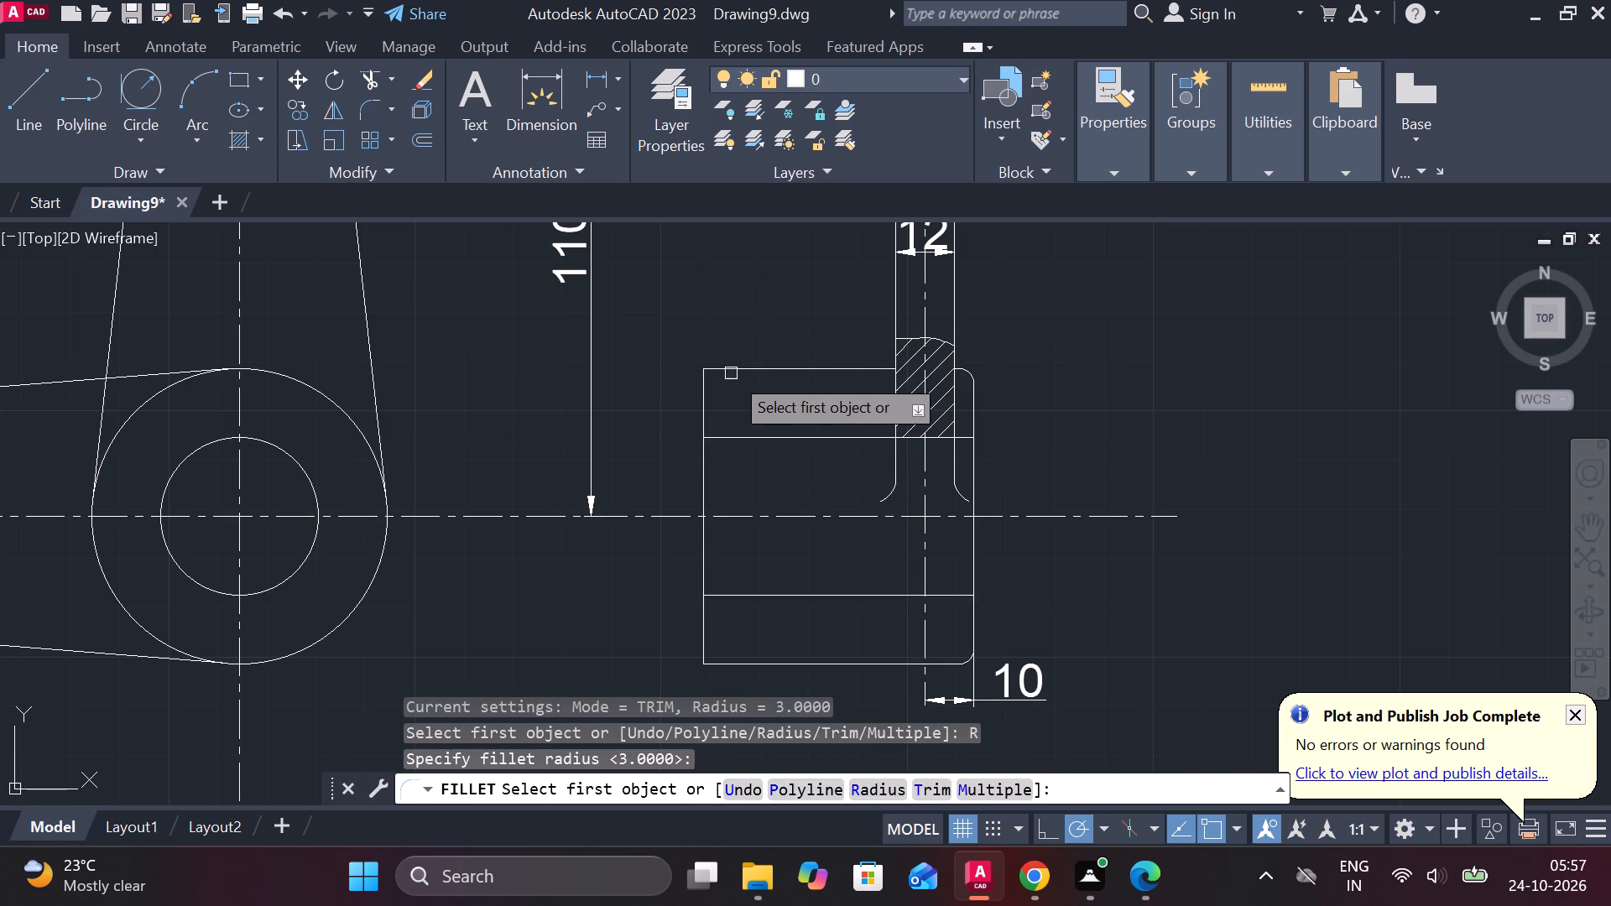
click(731, 368)
click(708, 383)
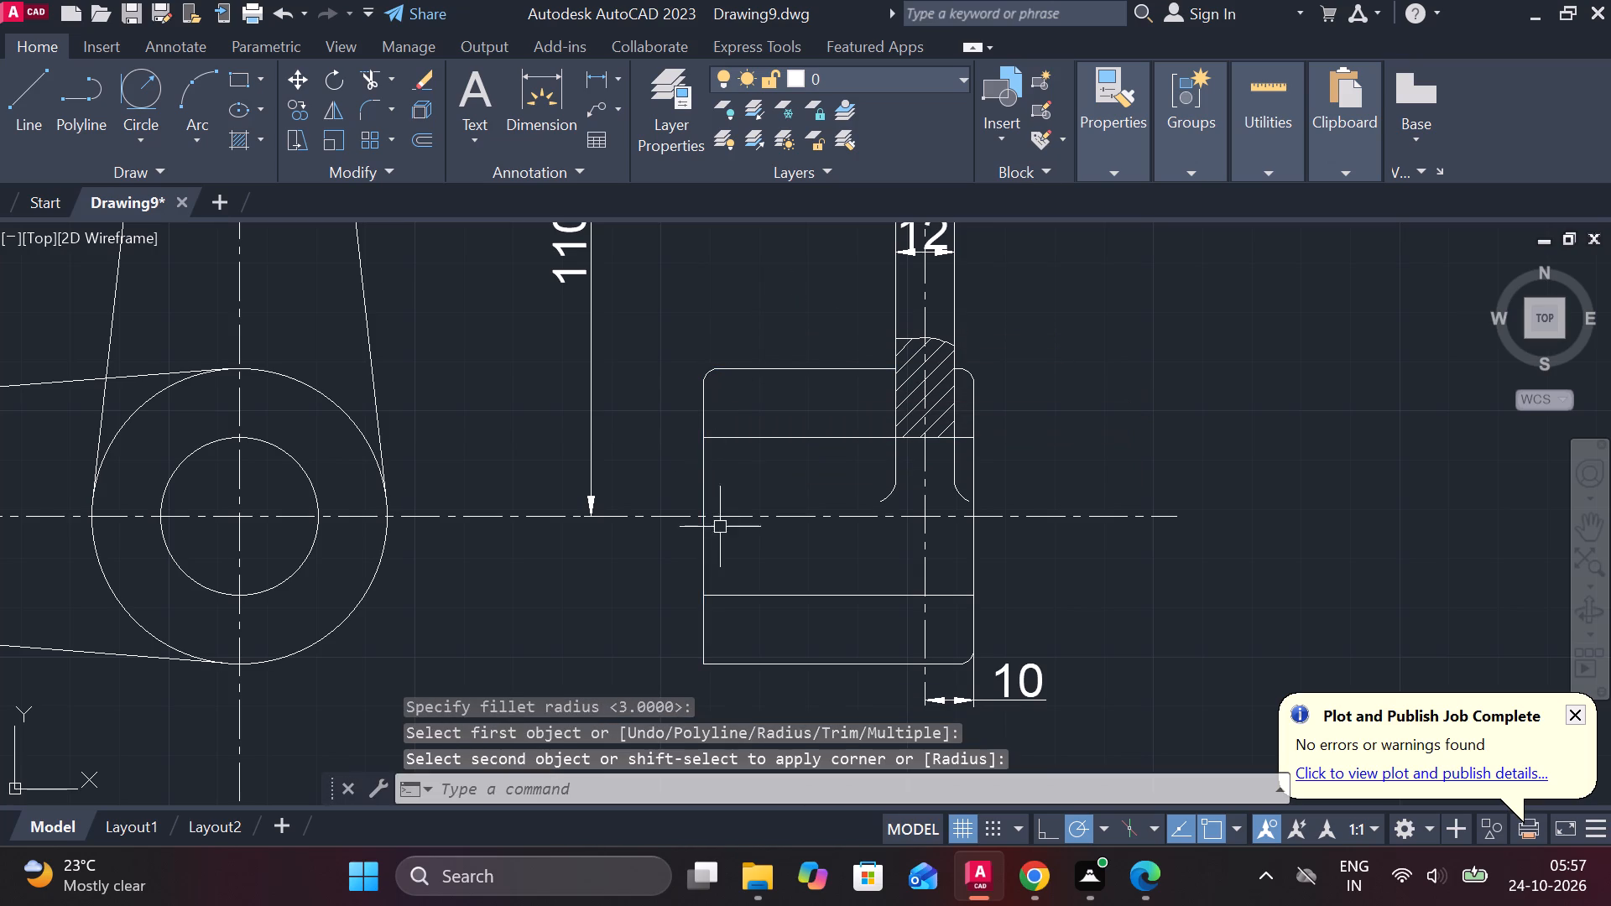
key(space)
key(space)
key(space)
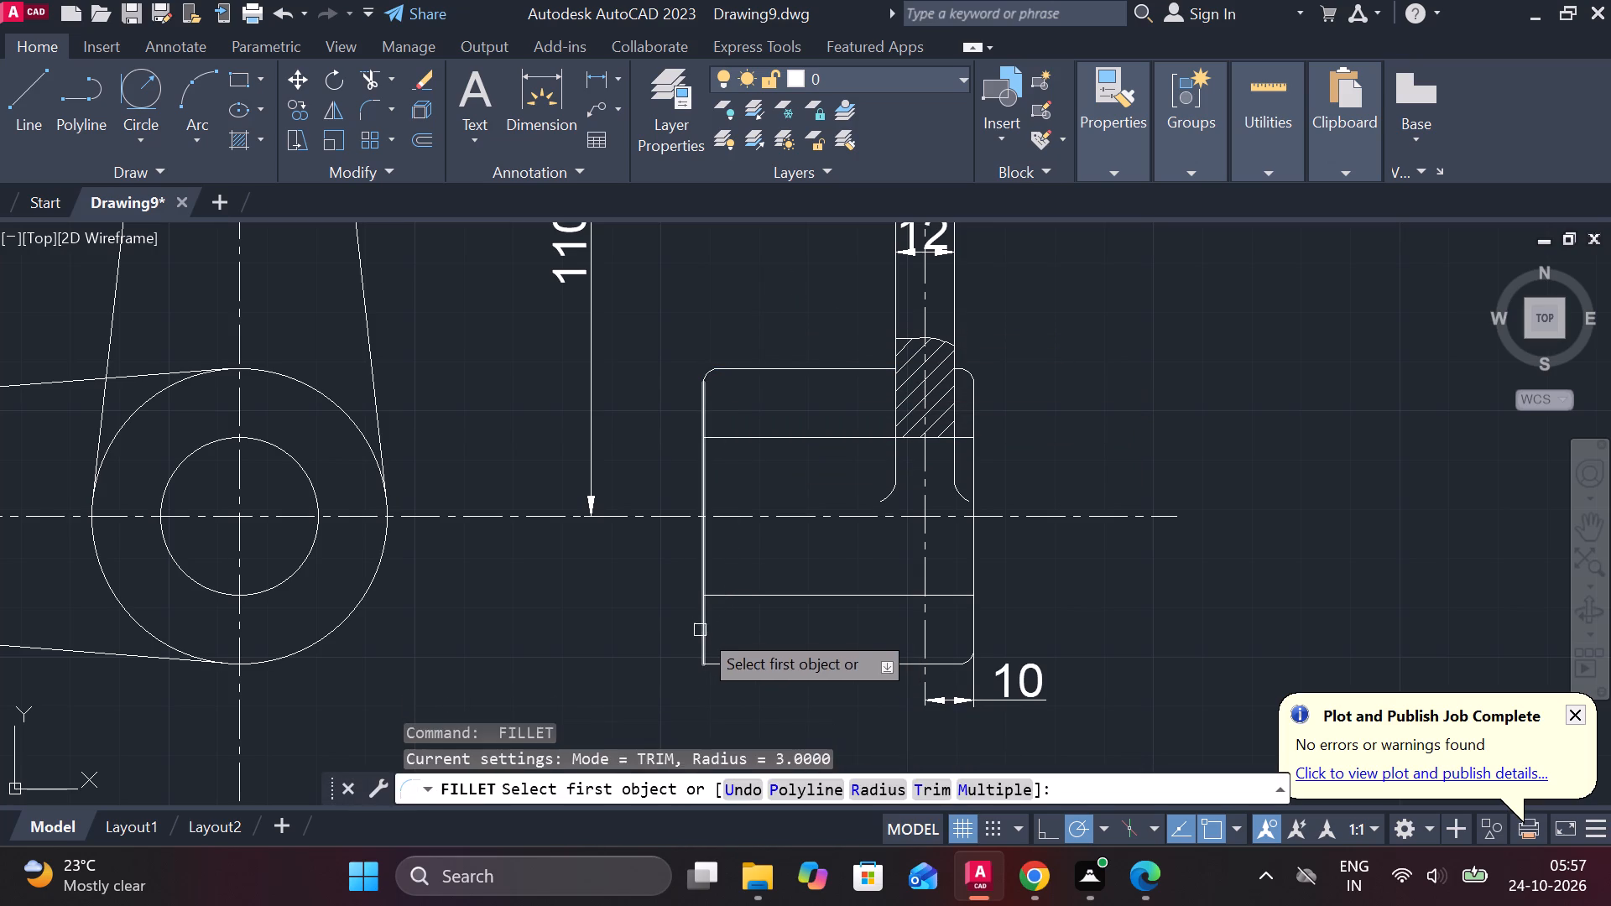
click(698, 626)
click(738, 662)
scroll(1144, 537, down, 1)
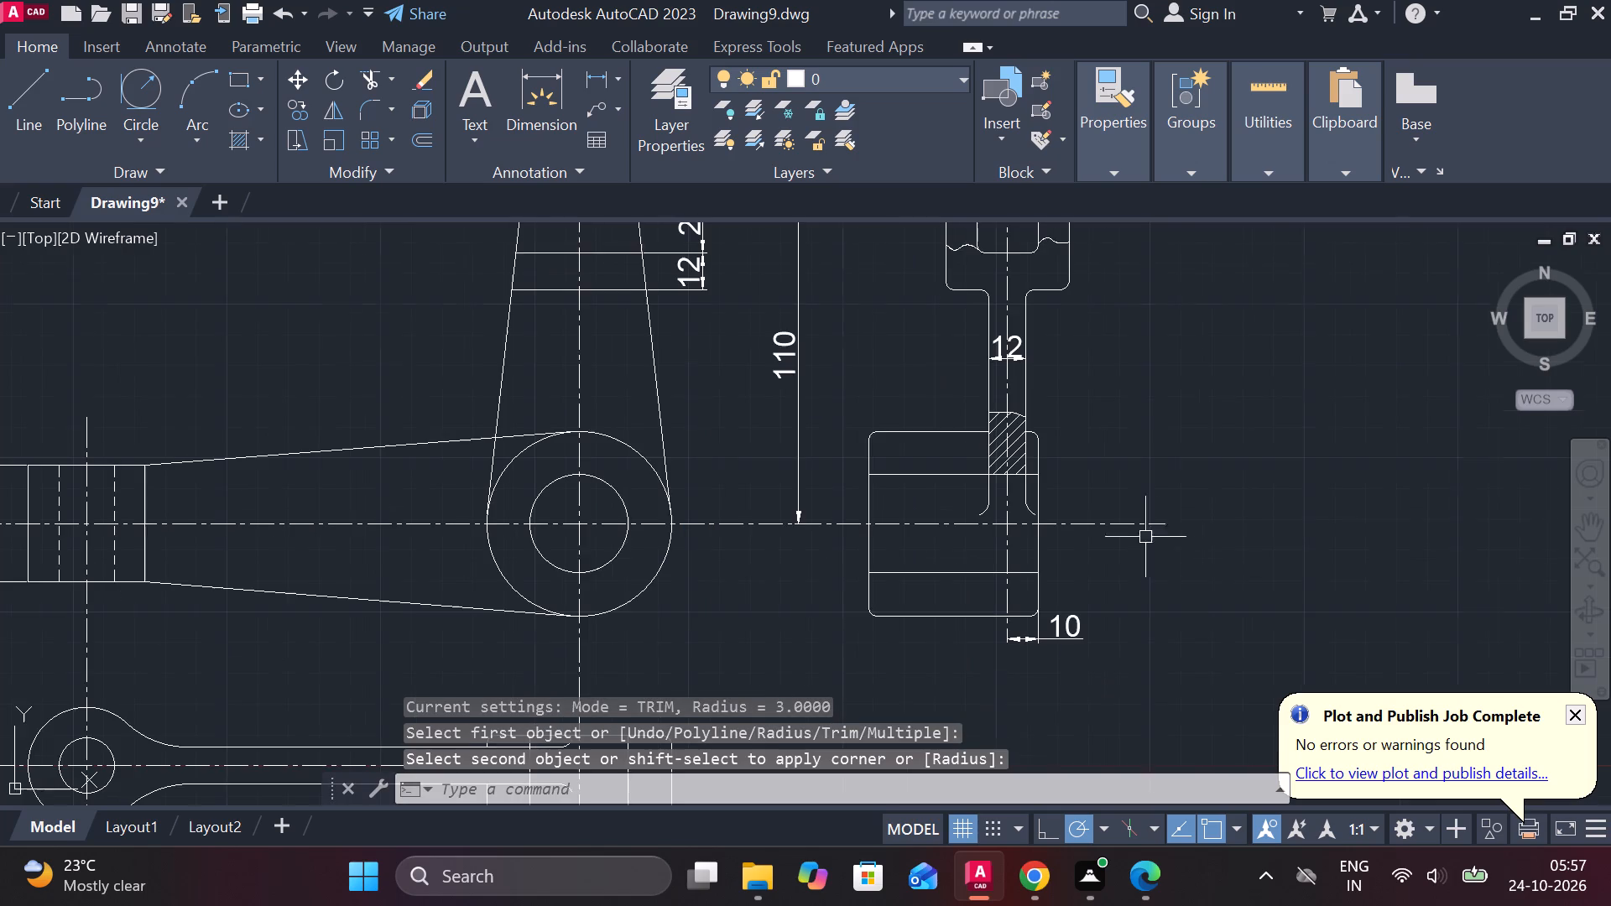
middle_drag(1183, 541, 1144, 541)
key(Escape)
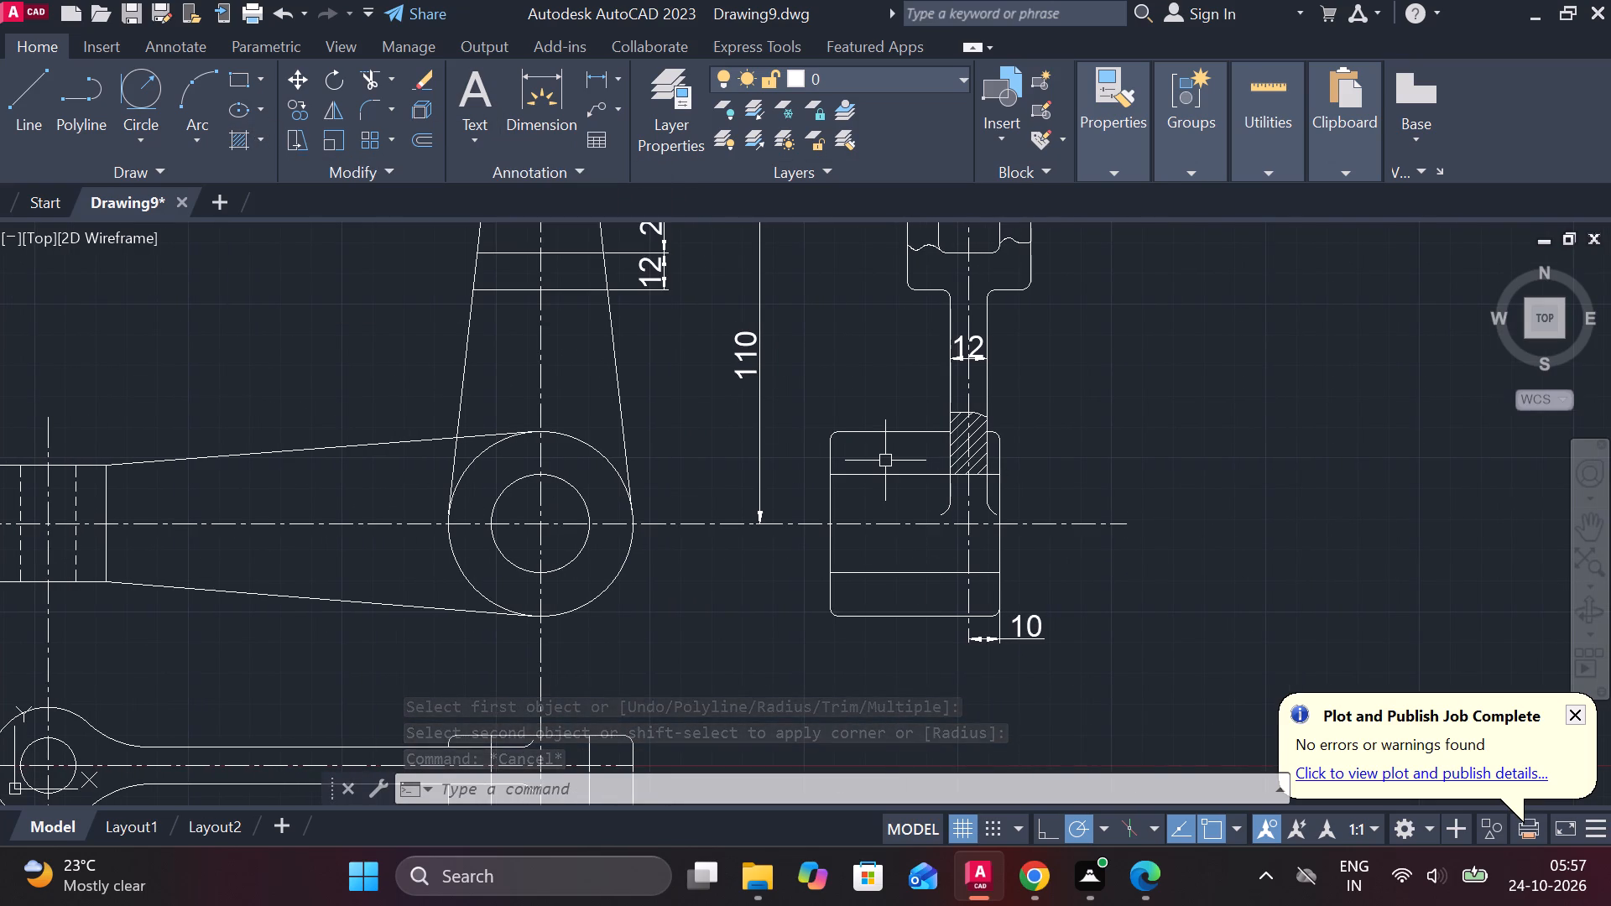
Hatch the side view hub's upper wall left of the arm and its lower wall on both sides of the vertical centreline.
click(229, 148)
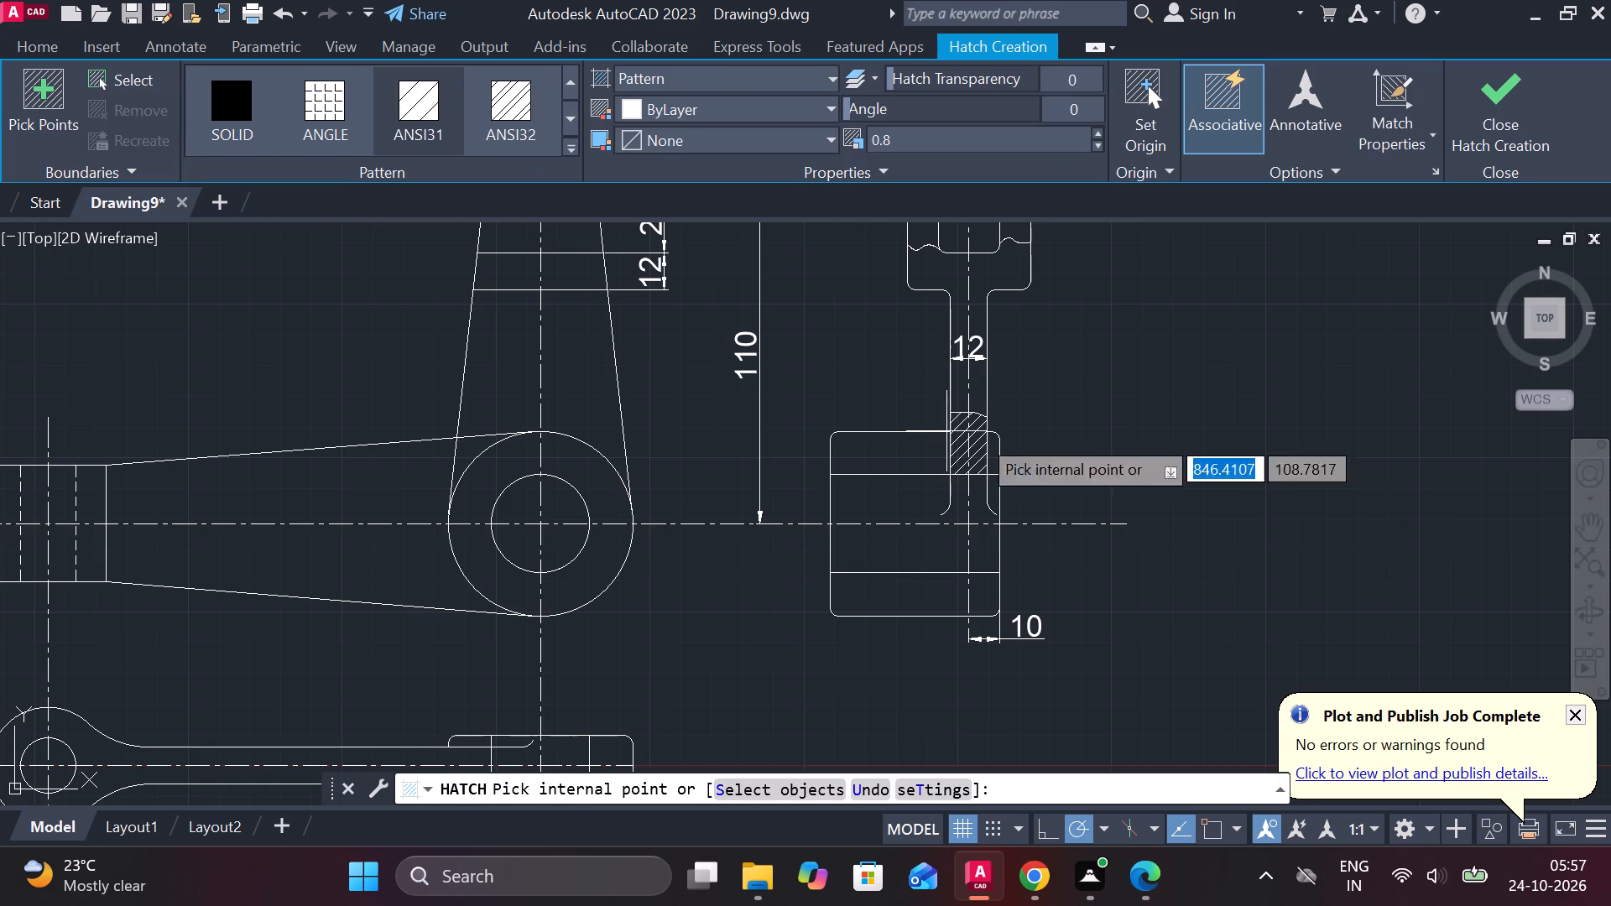
click(887, 459)
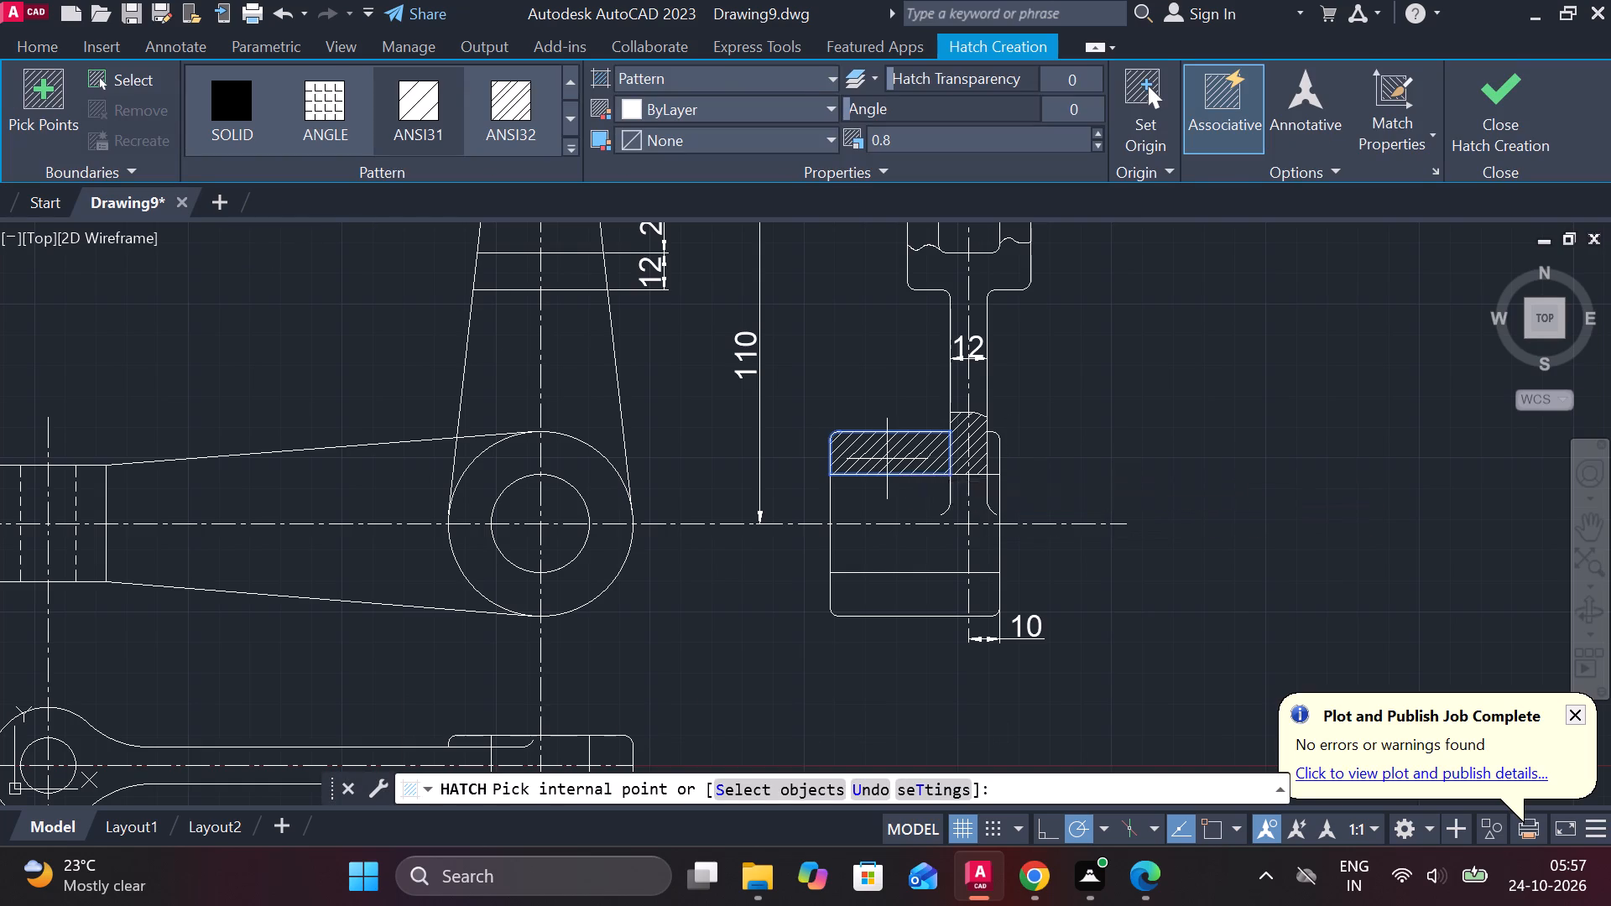
click(890, 604)
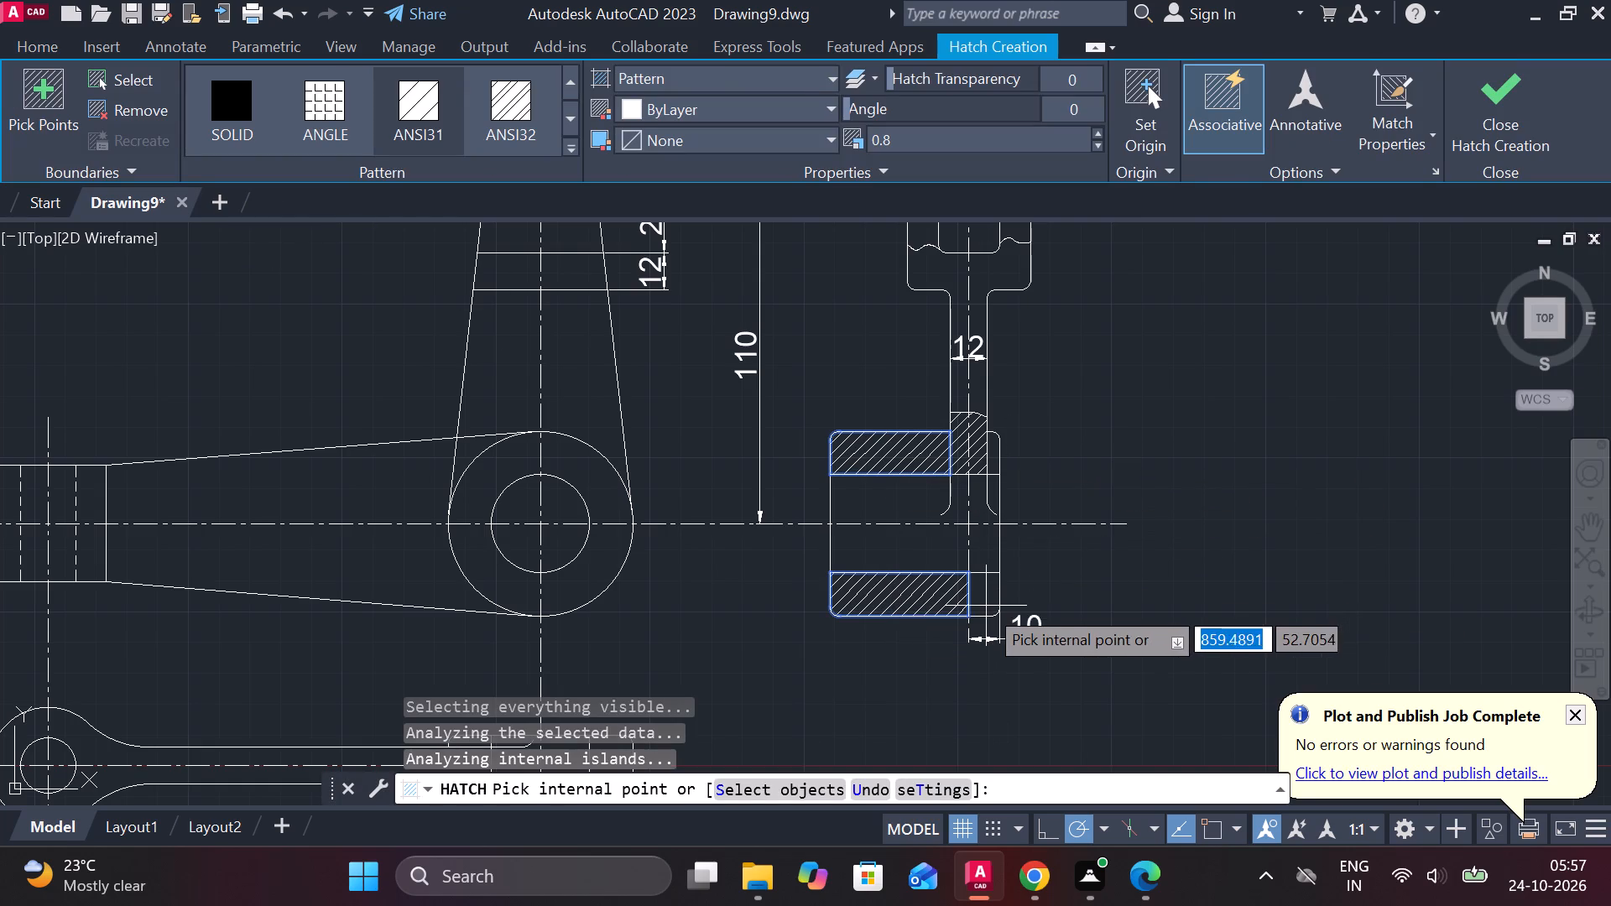
click(982, 606)
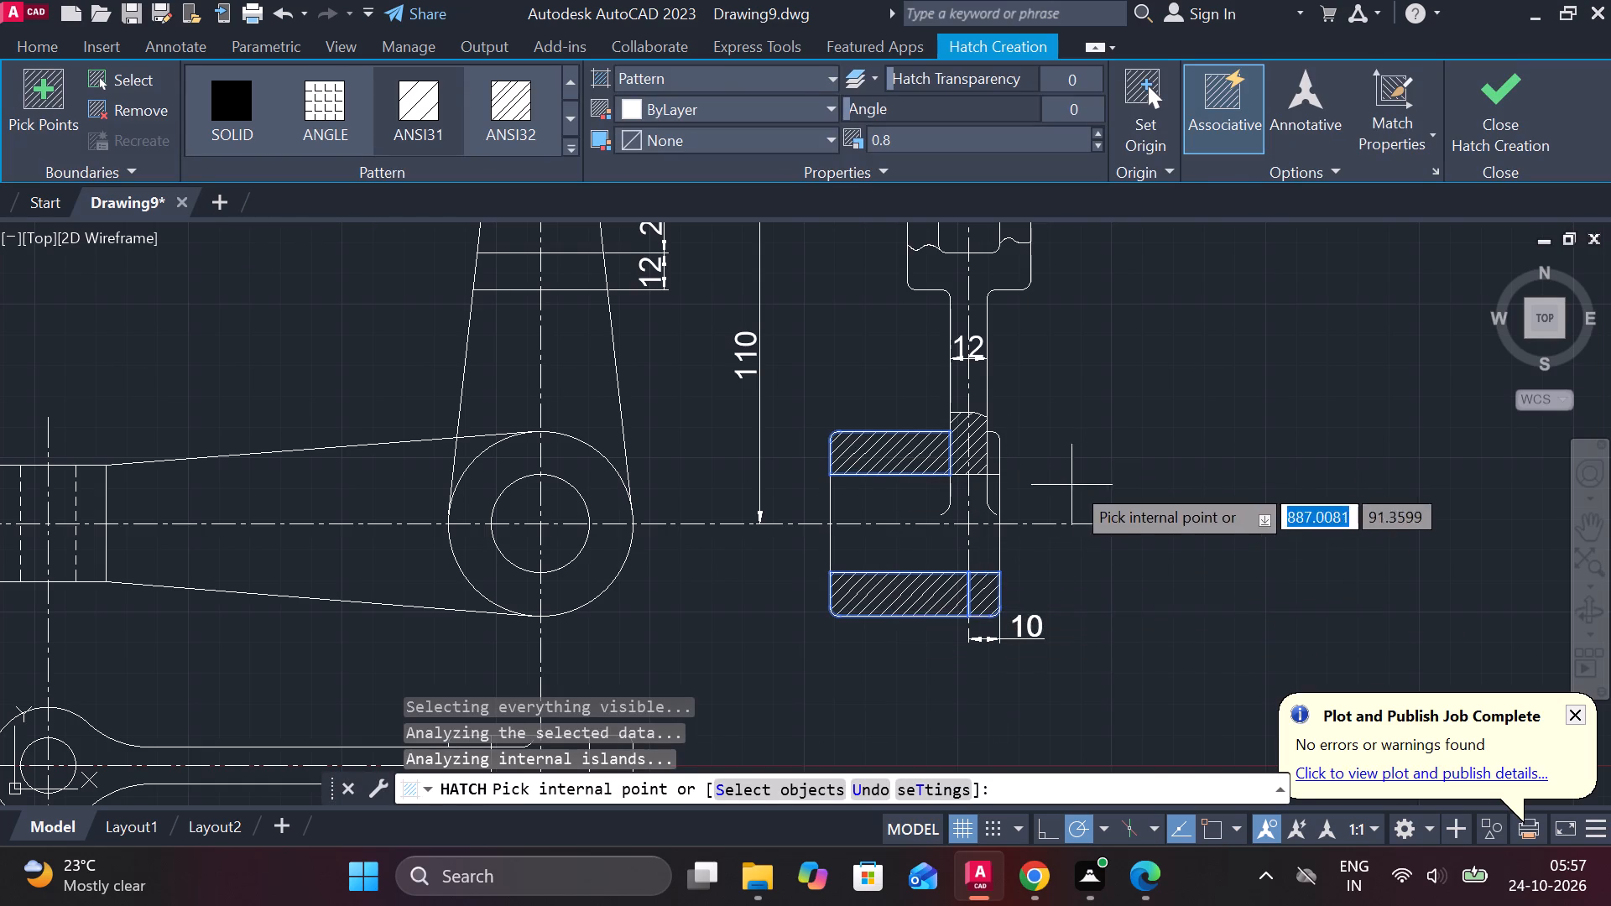
Hatch the four cut sections of the side view's fork prongs, above and below the pin hole, and finish the hatch.
middle_drag(1081, 466, 1053, 722)
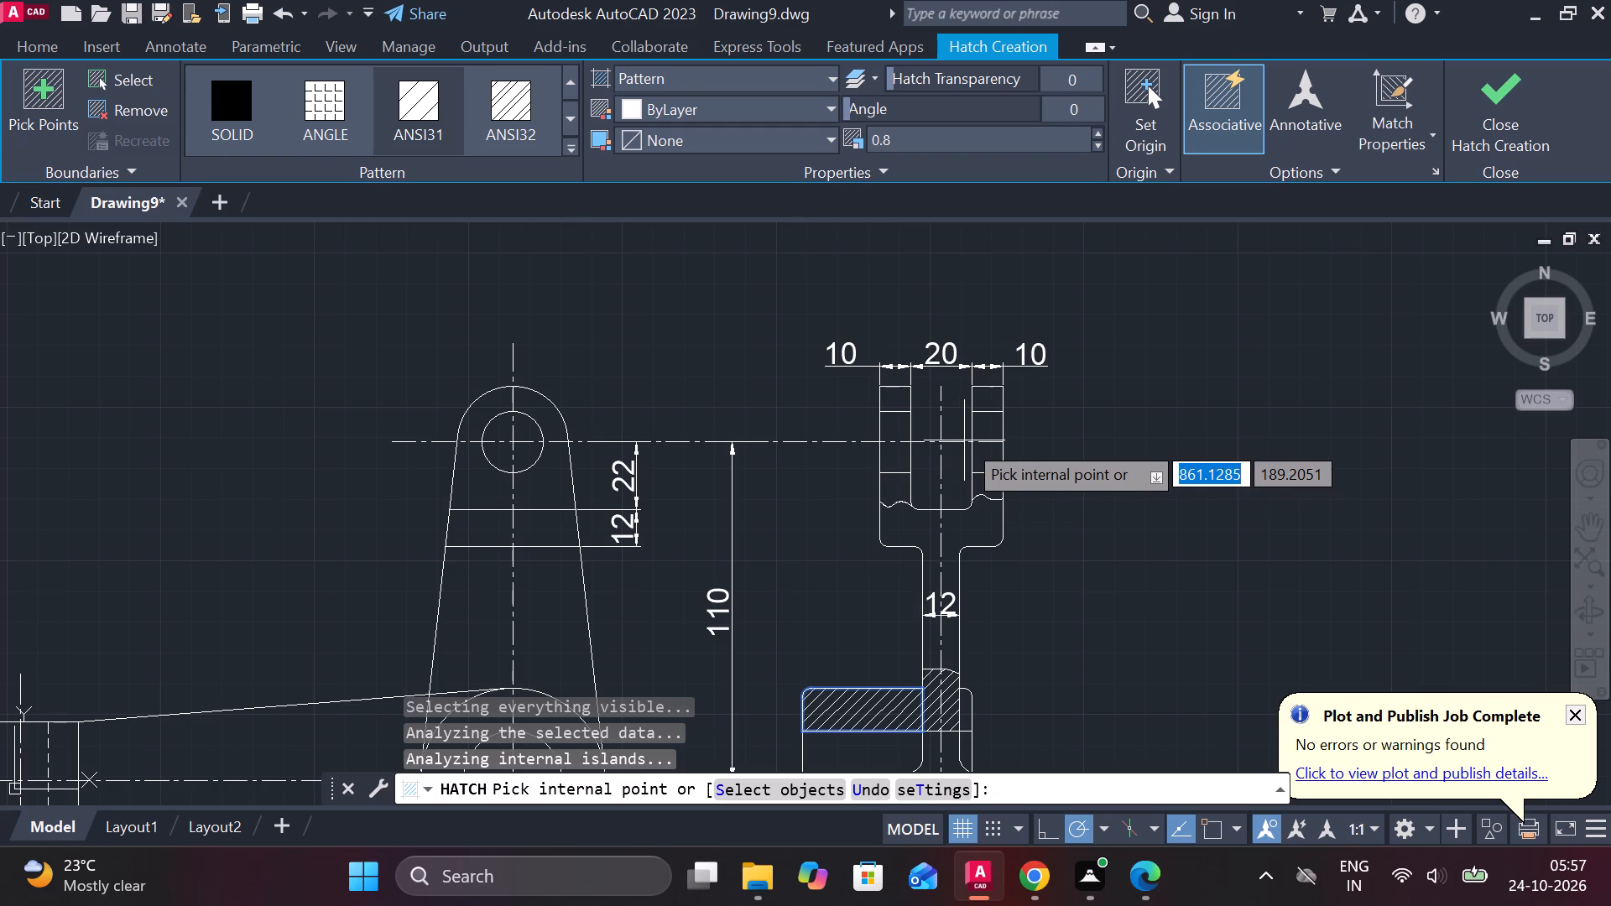
scroll(972, 401, up, 1)
click(997, 390)
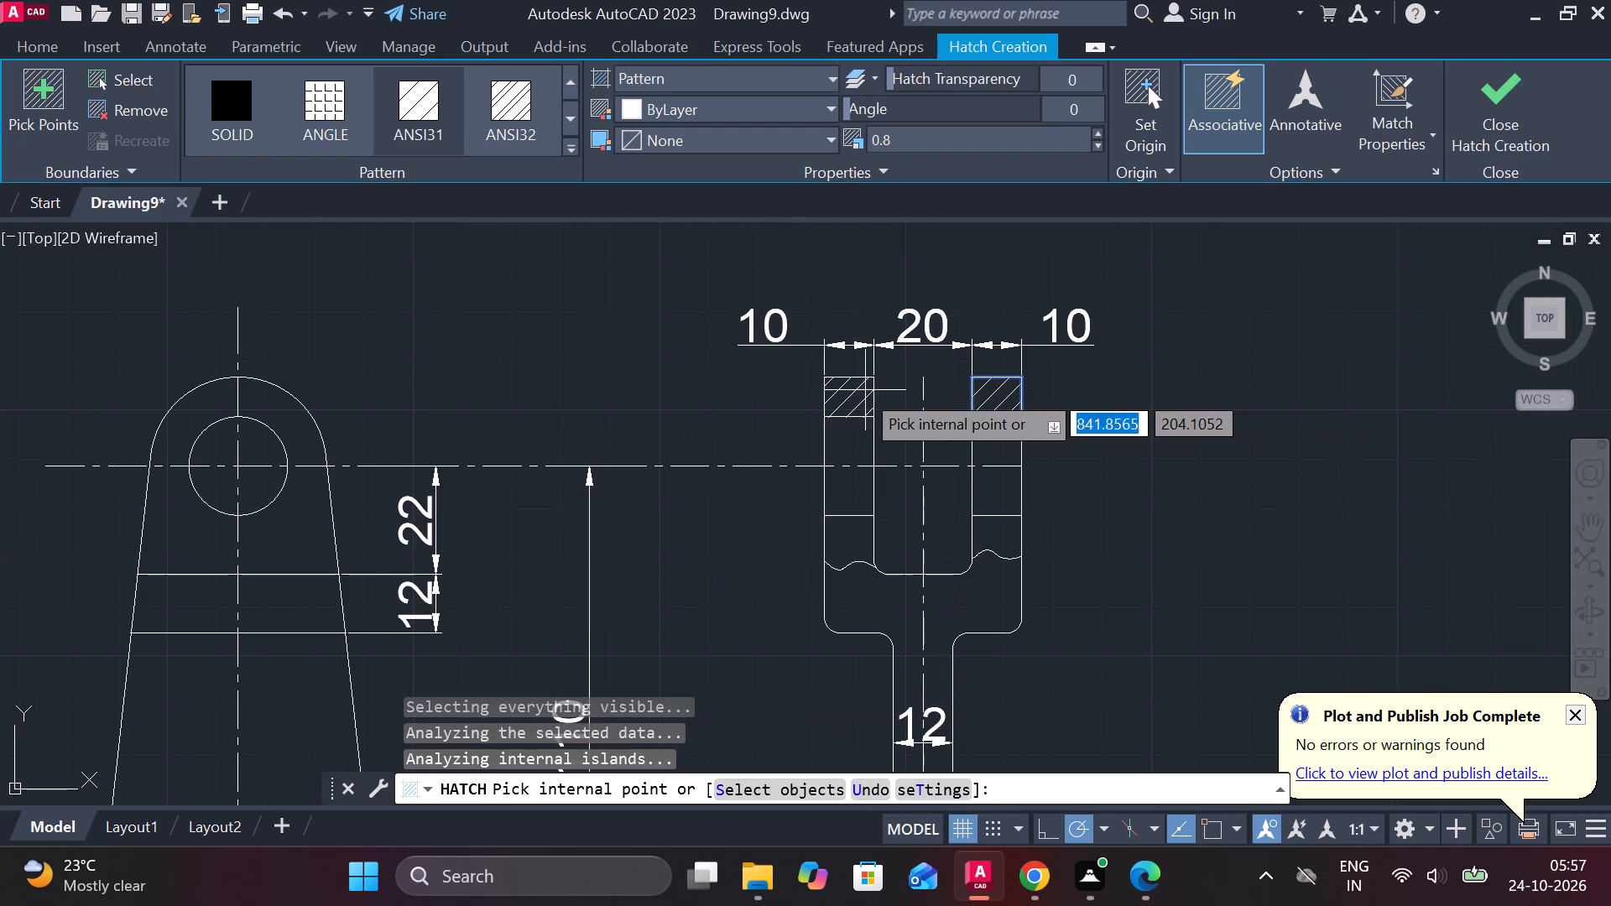
click(858, 390)
click(863, 544)
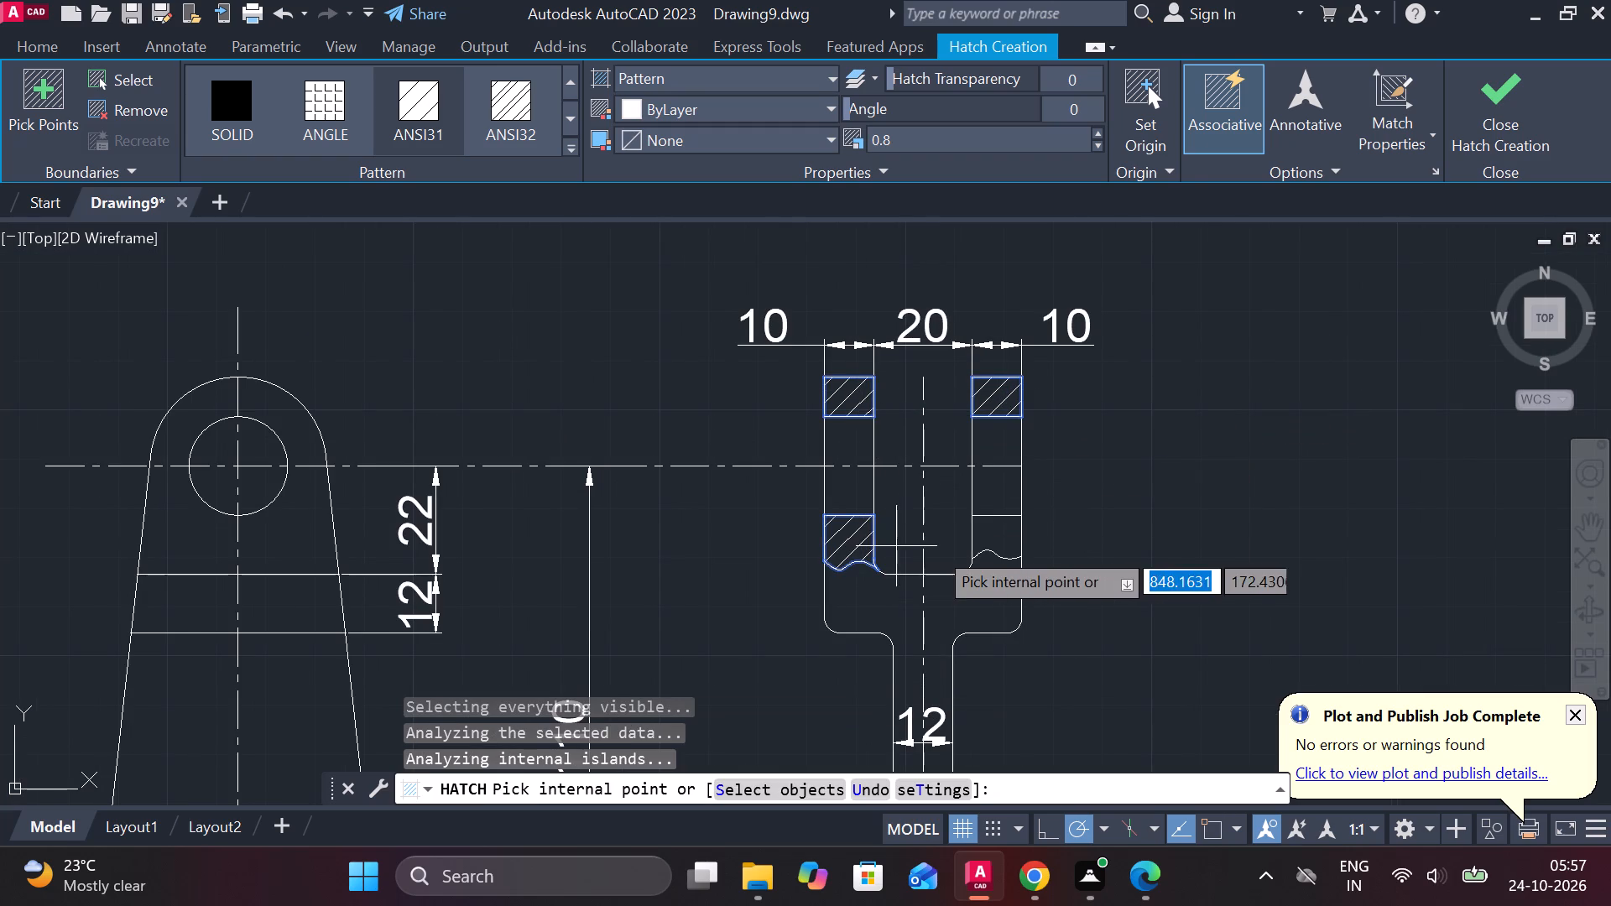
click(988, 541)
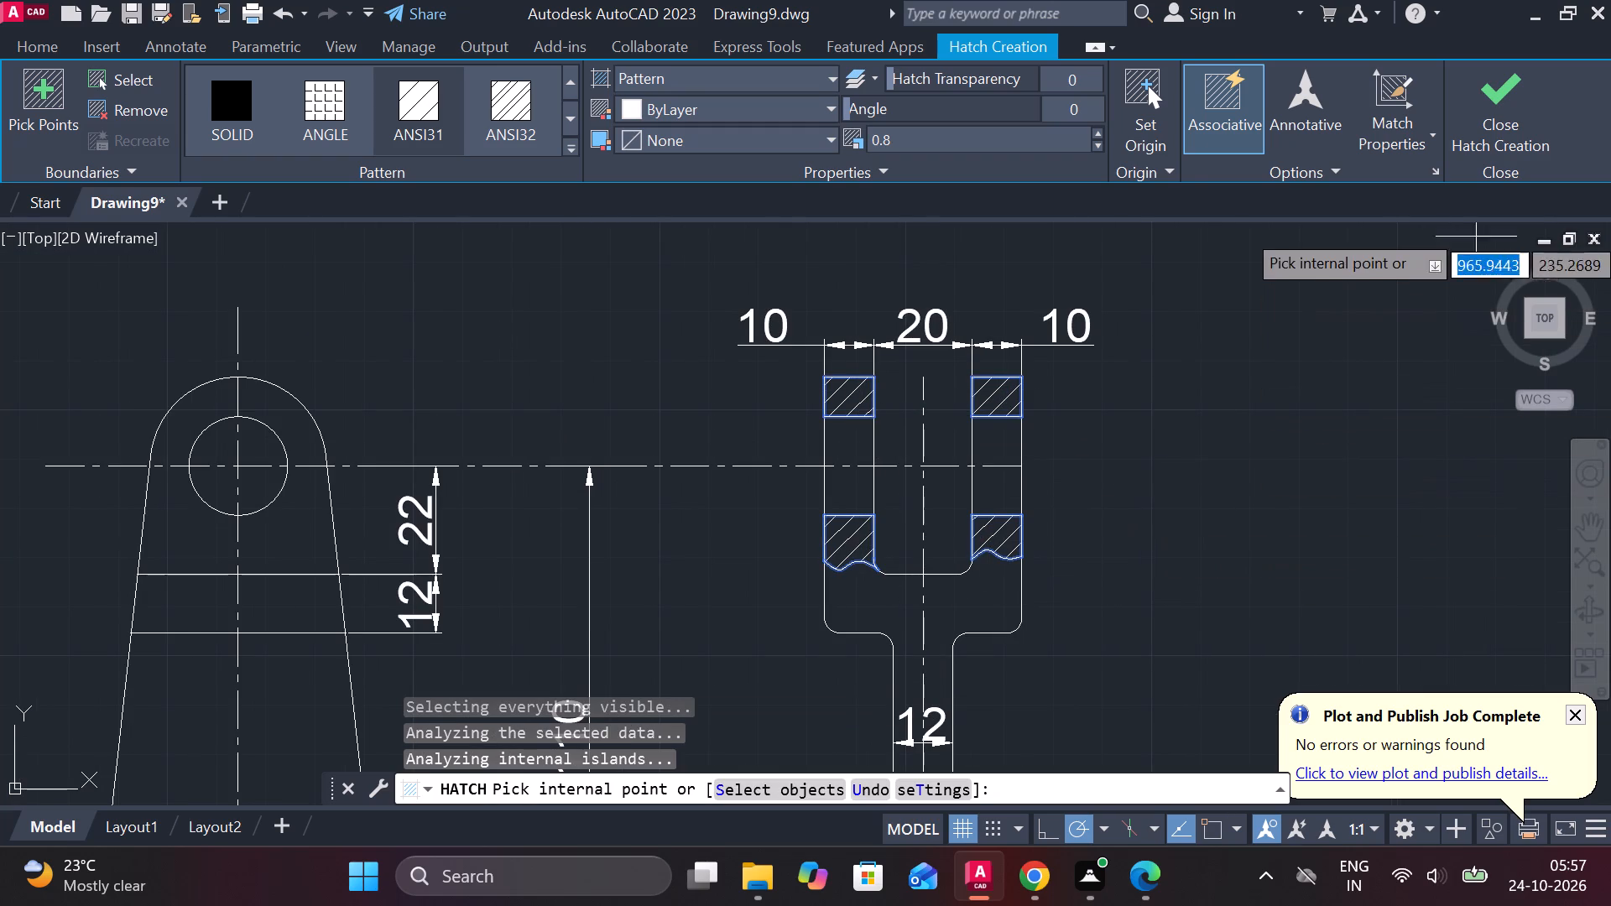
click(1499, 152)
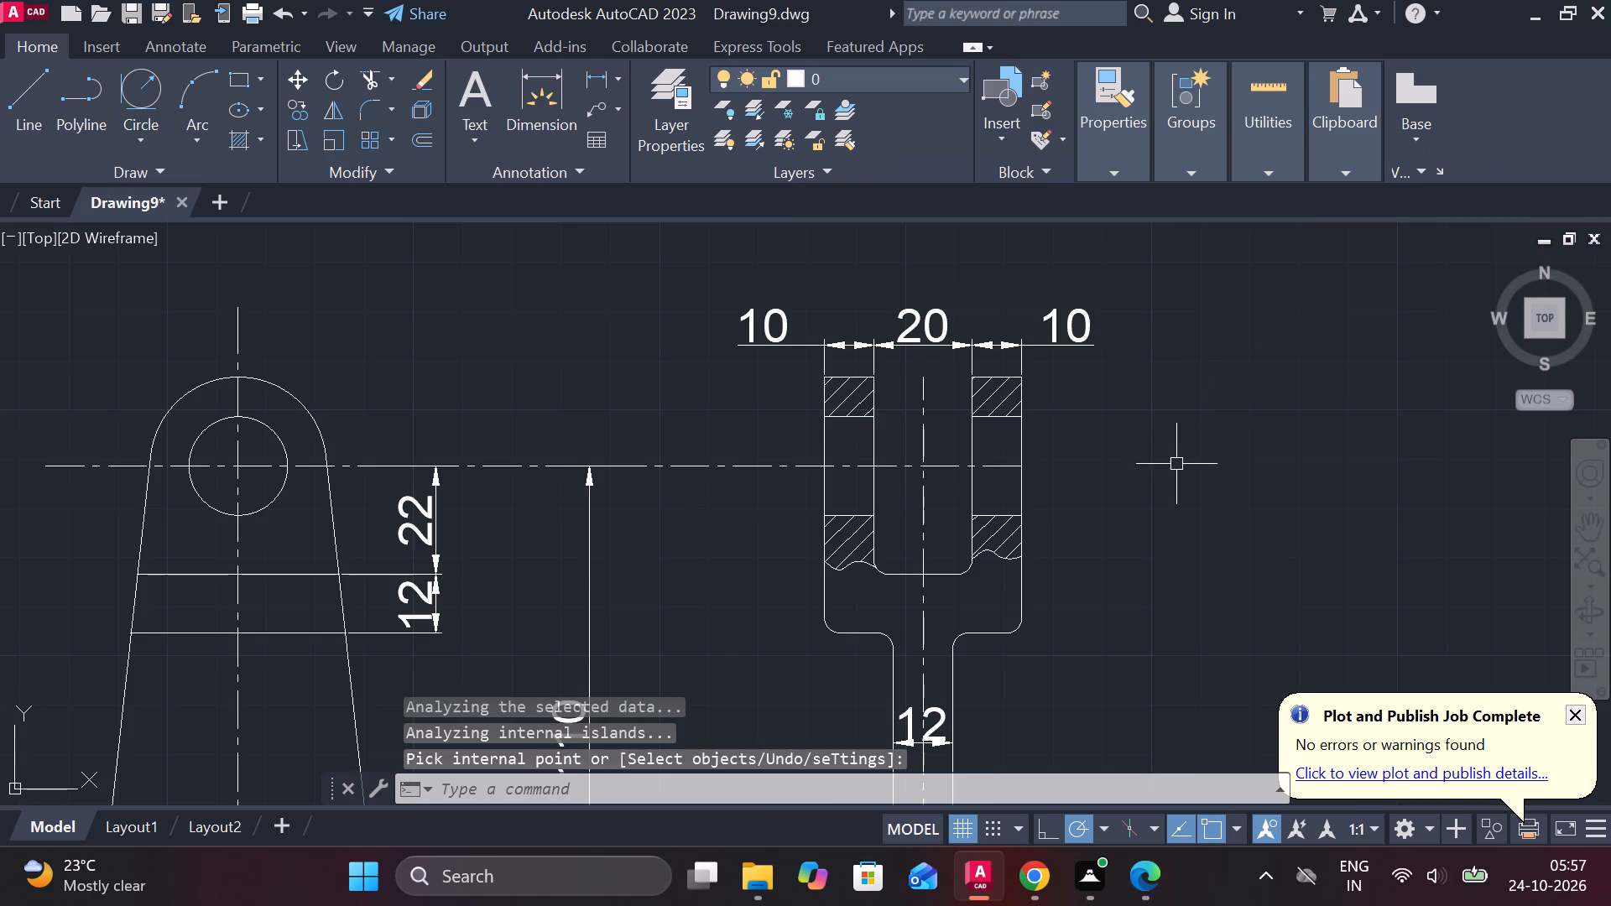
Dimension the horizontal distance from the hub's left face to the vertical centreline, placed below the hub in the side view.
scroll(1176, 465, down, 1)
scroll(1213, 593, down, 1)
middle_drag(1212, 596, 1094, 342)
scroll(1094, 333, down, 1)
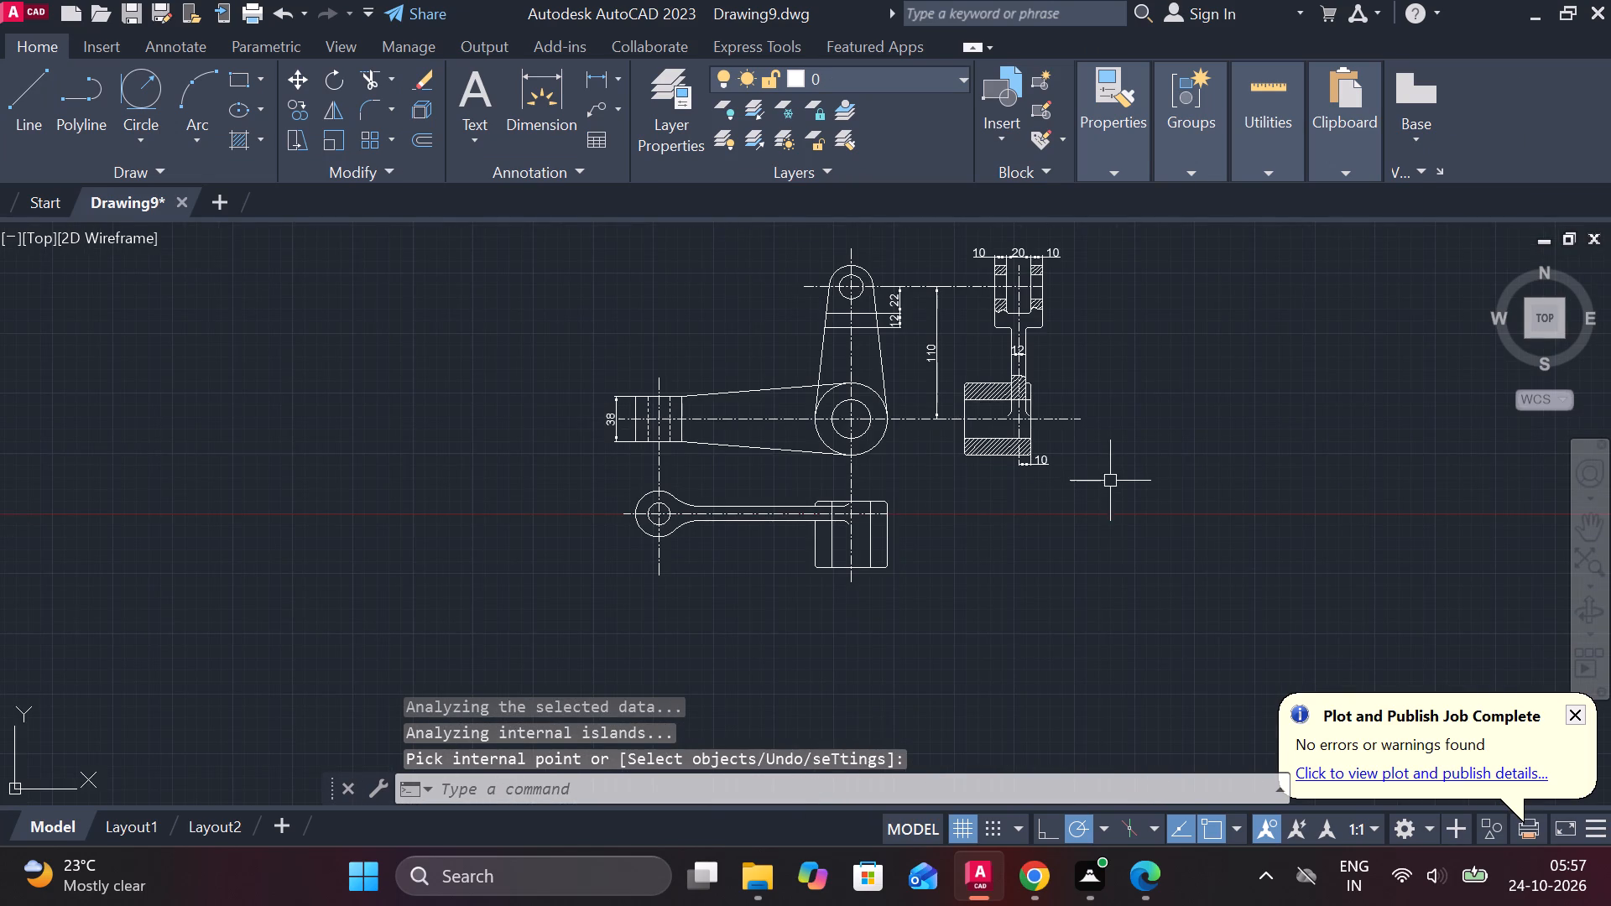
scroll(1103, 476, up, 1)
click(606, 81)
scroll(994, 470, up, 2)
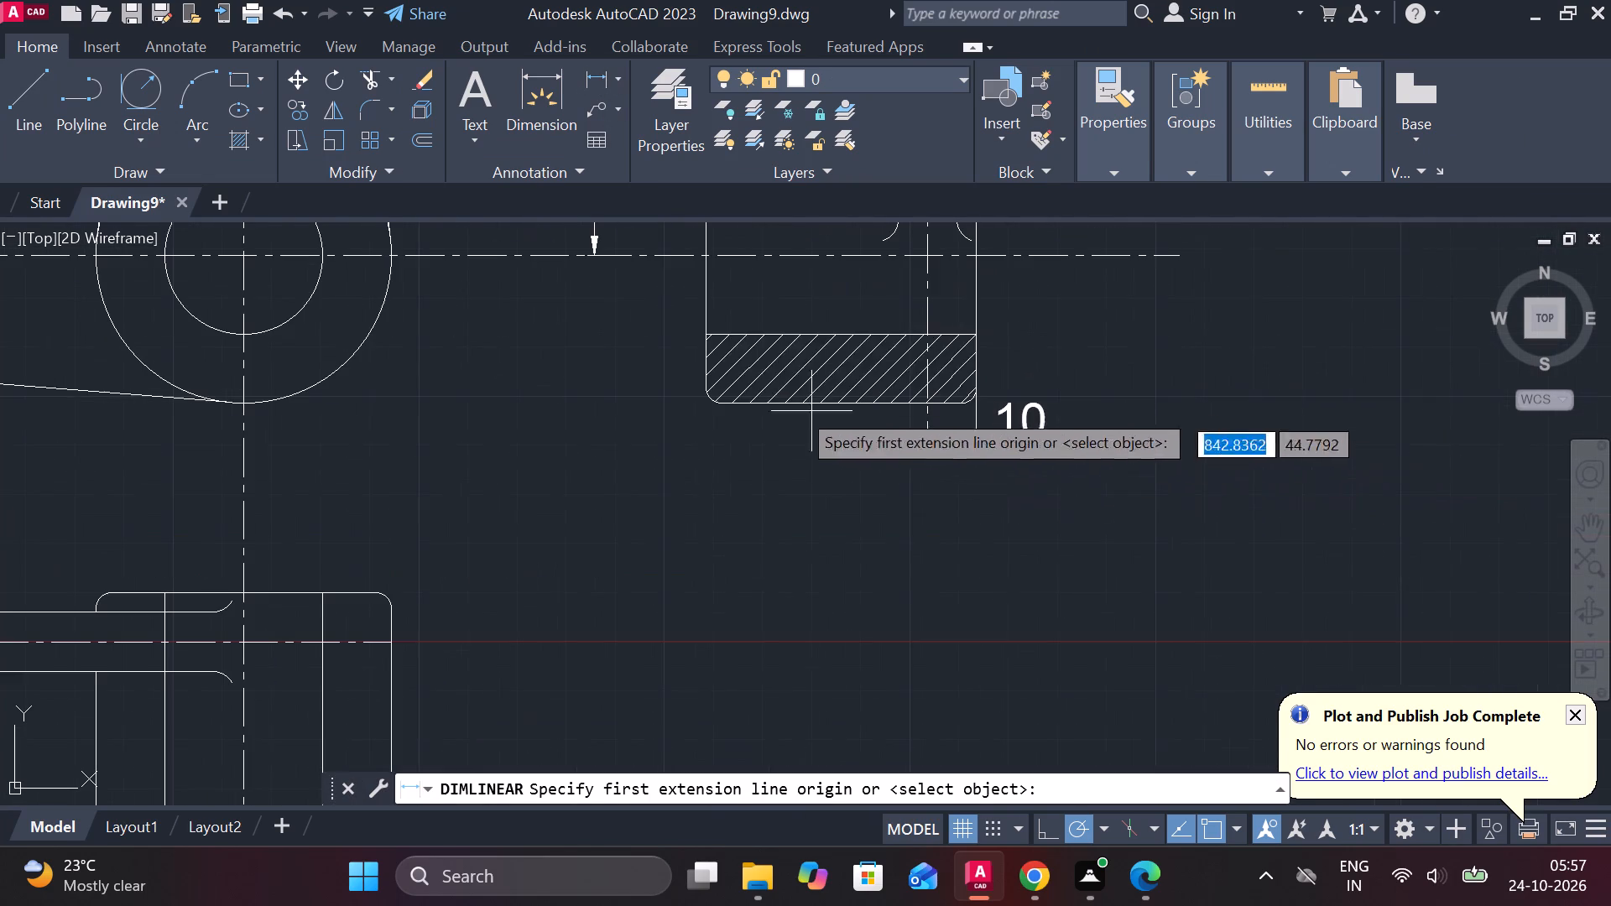
click(688, 259)
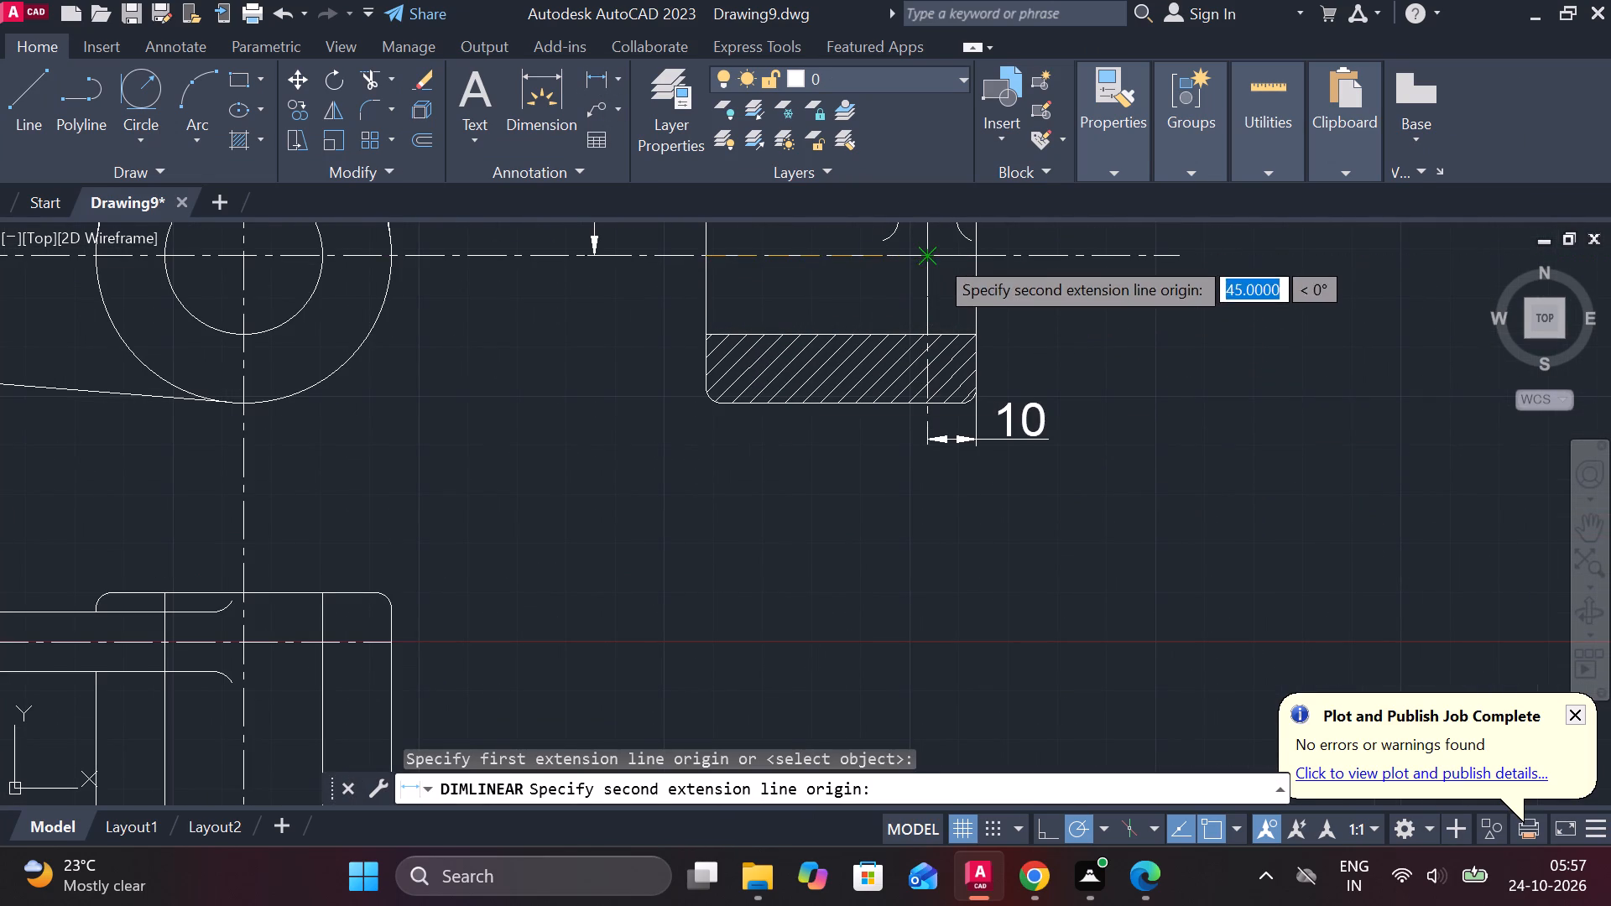
click(936, 256)
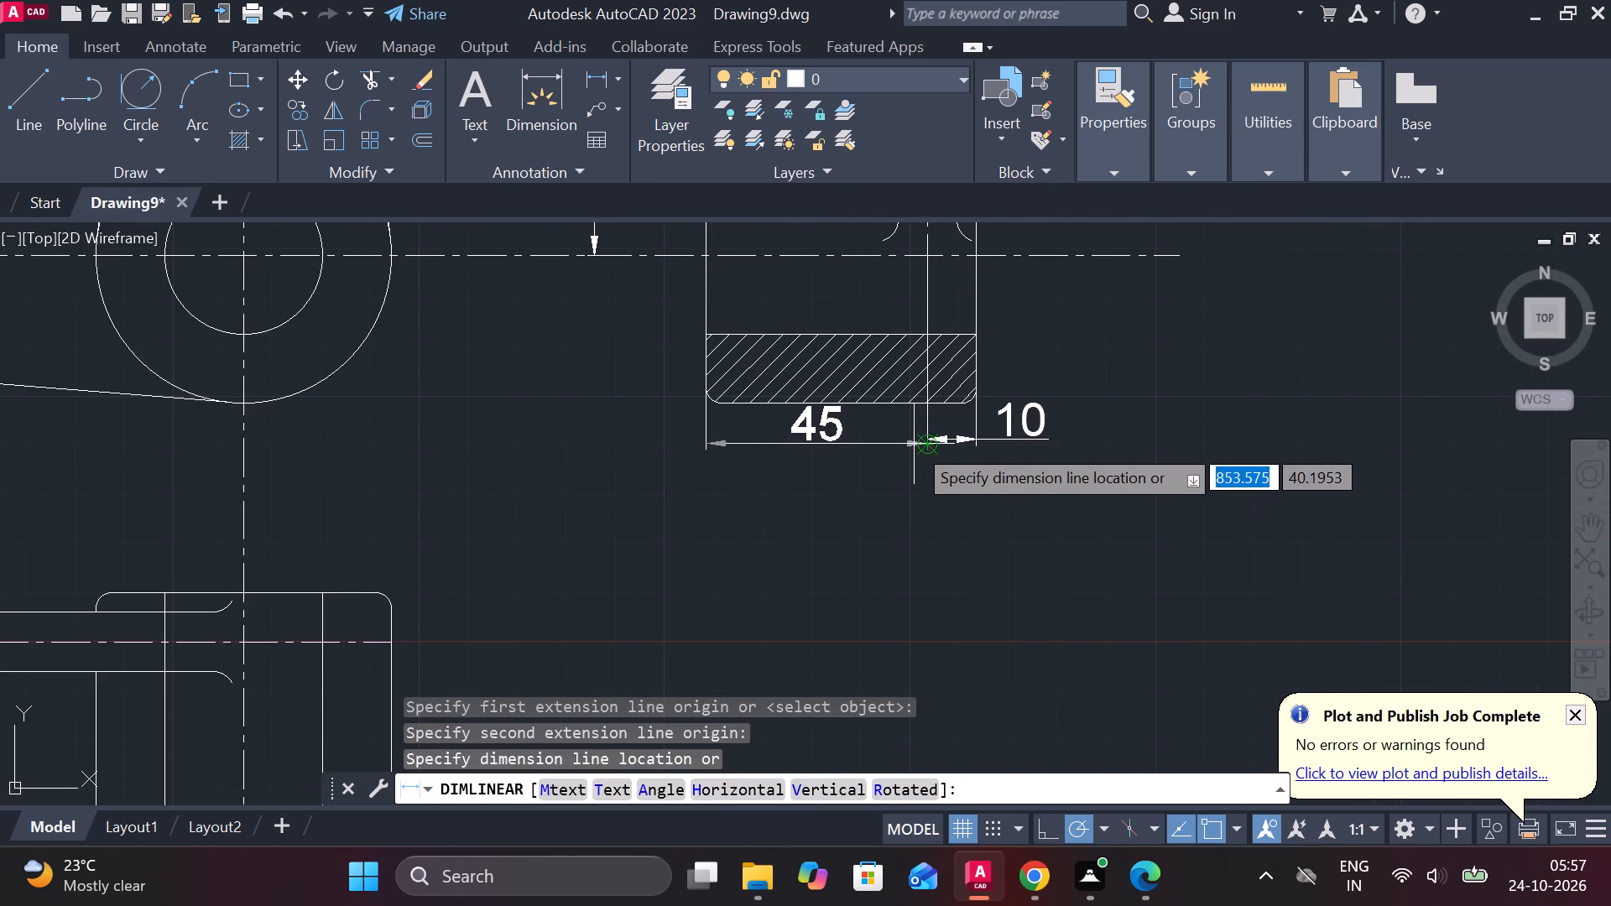
click(910, 471)
key(Escape)
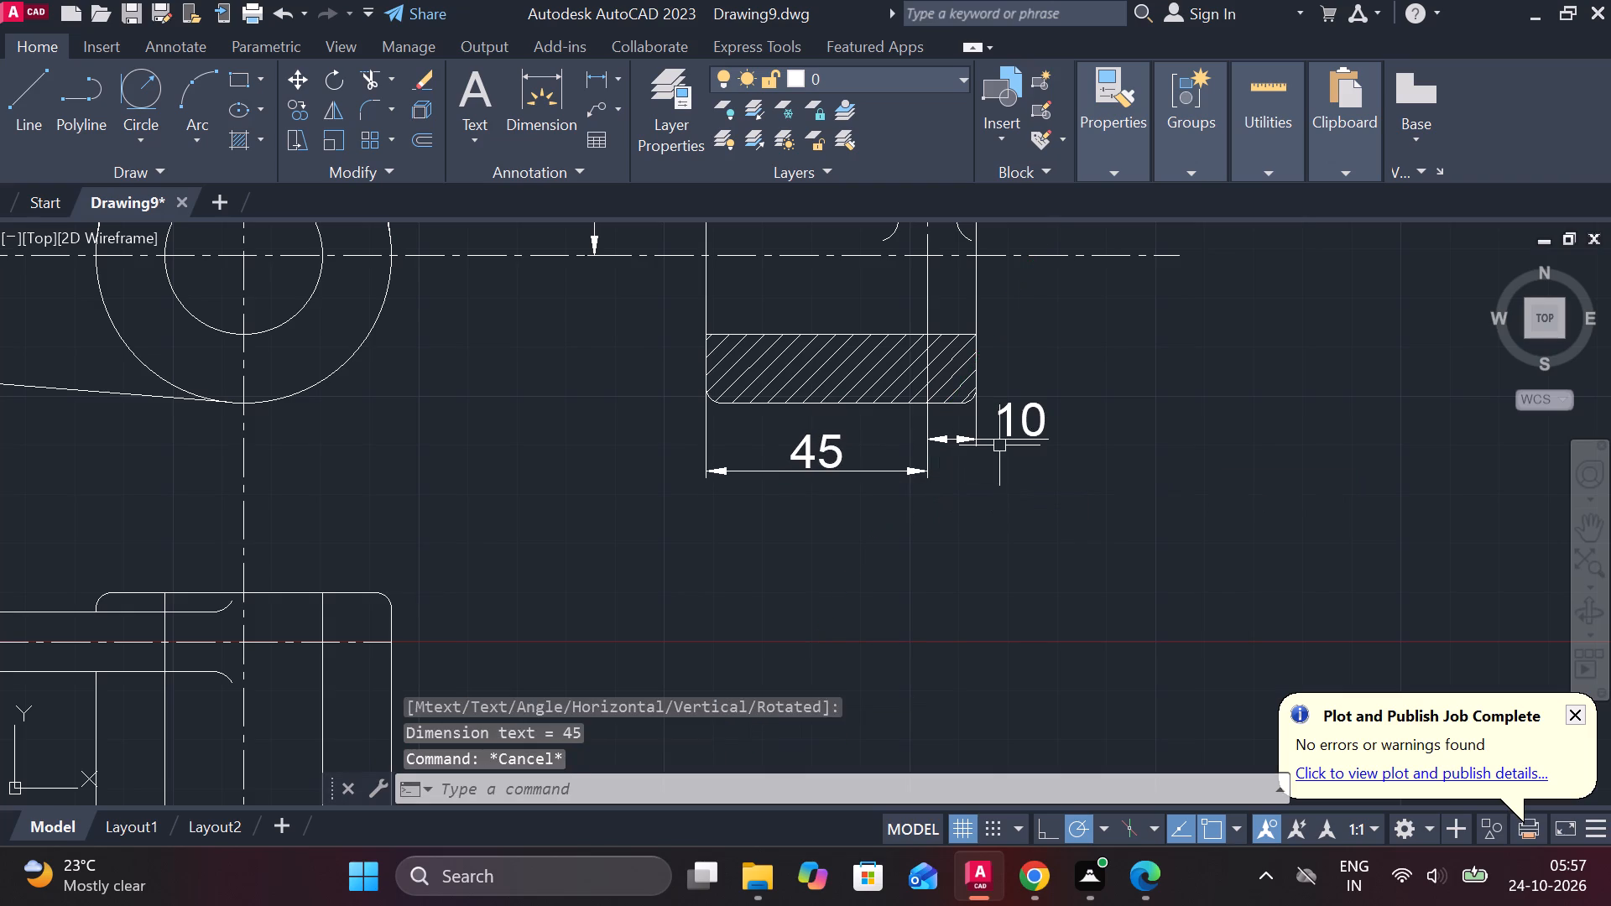
Move the 10 dimension below the hub down to line up with the 45 dimension.
click(999, 445)
scroll(936, 445, up, 2)
click(908, 430)
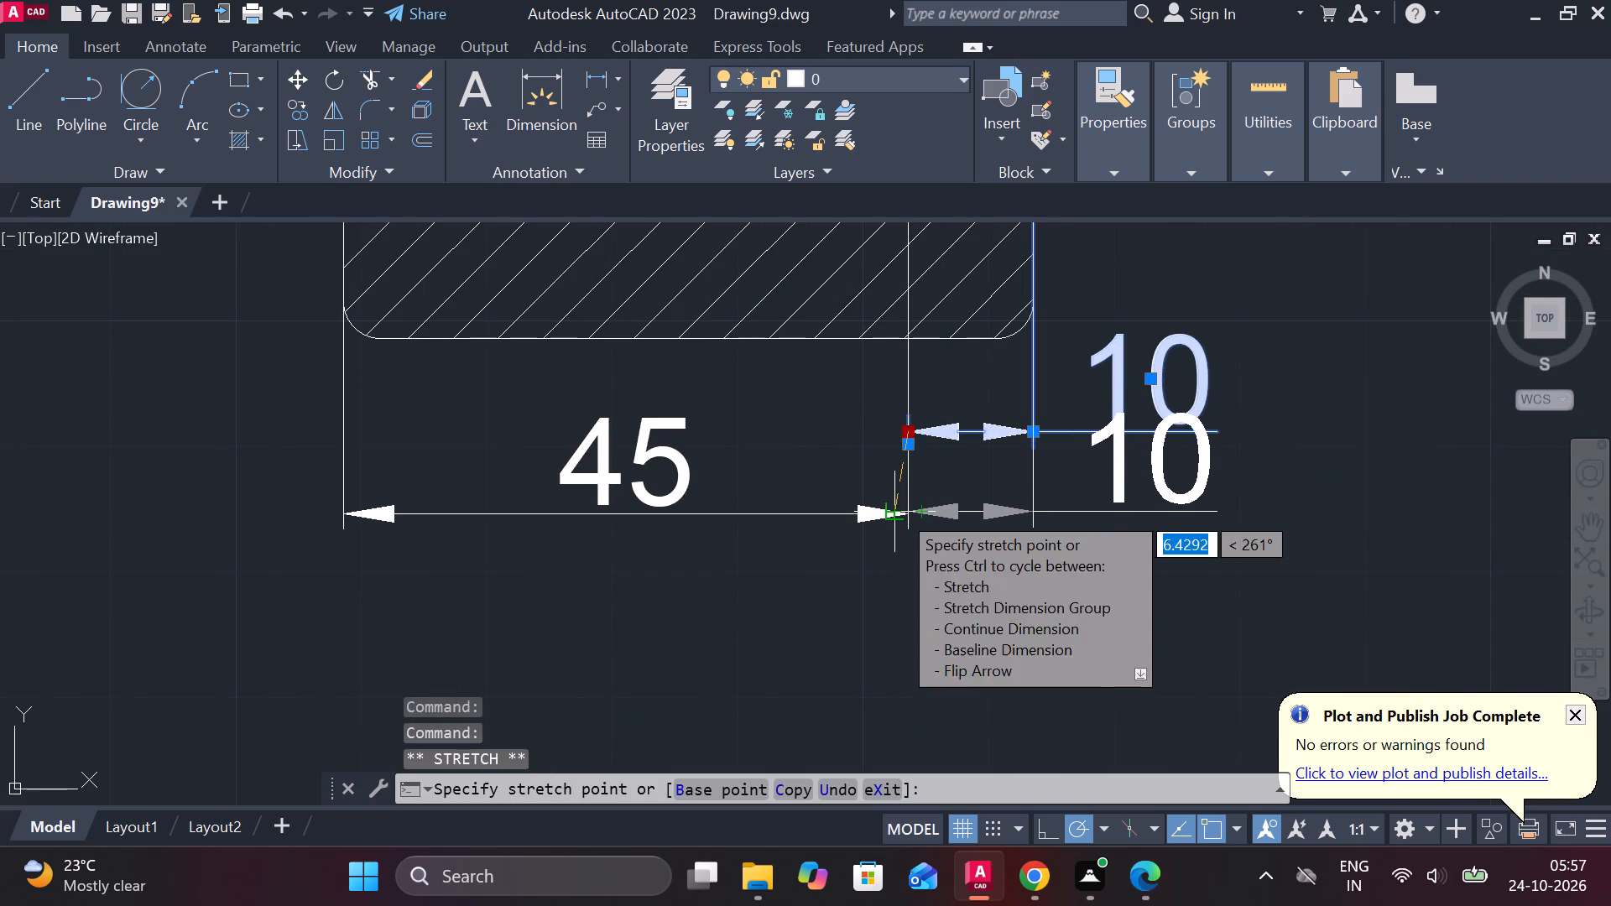
click(904, 517)
key(Escape)
Dimension the thickness of the lever's straight arm vertically at about mid-length in the lower view.
scroll(1147, 527, down, 2)
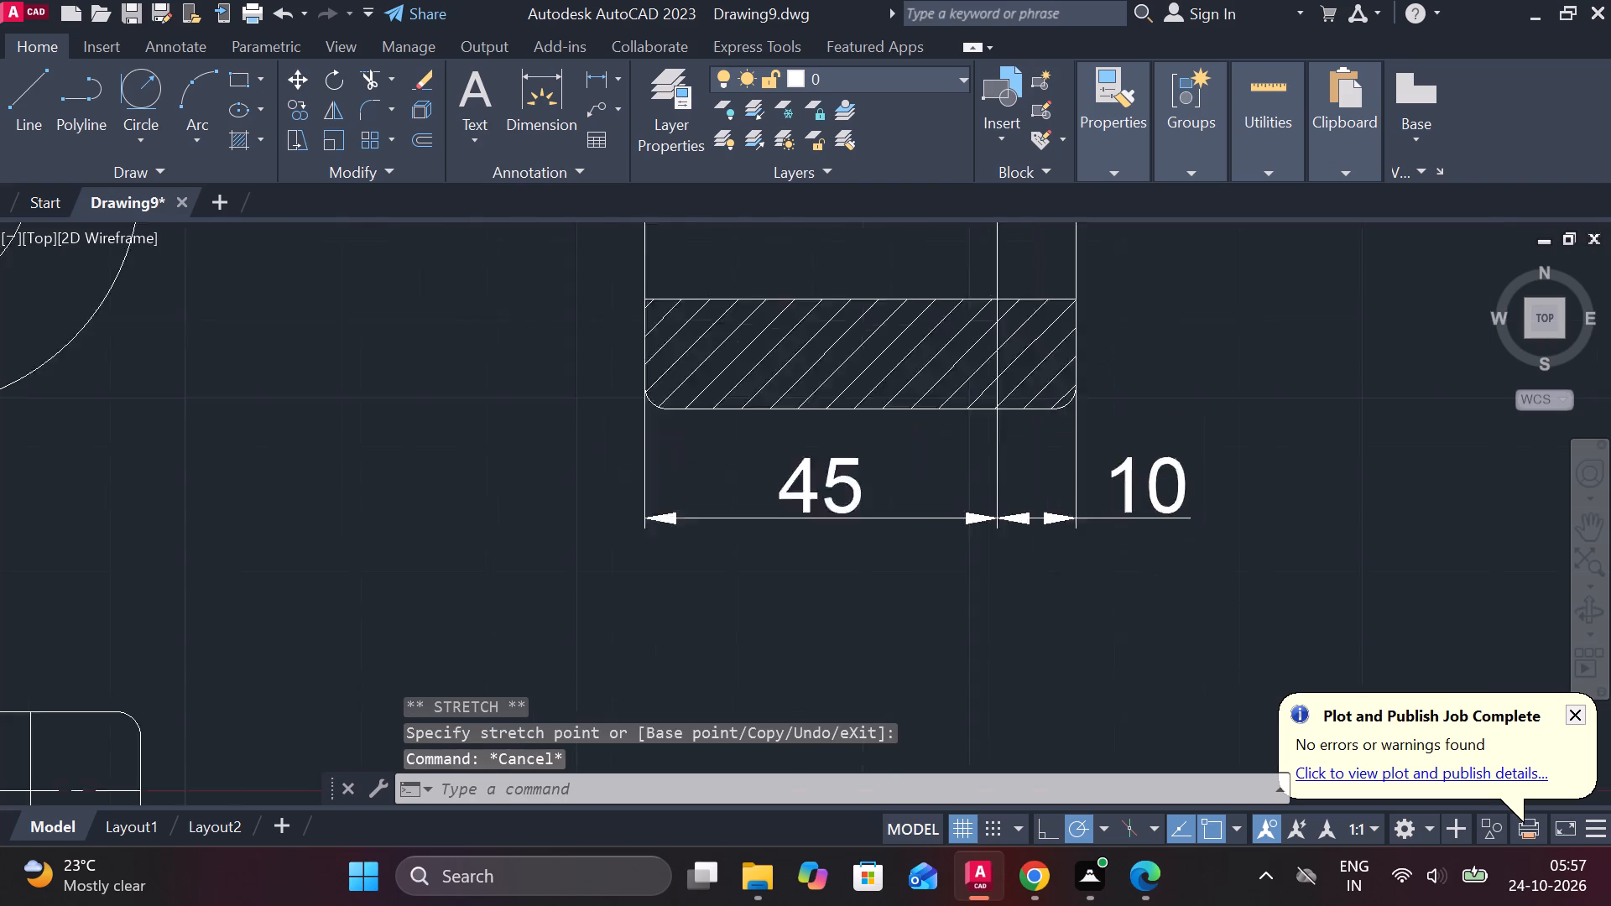
scroll(1163, 527, down, 2)
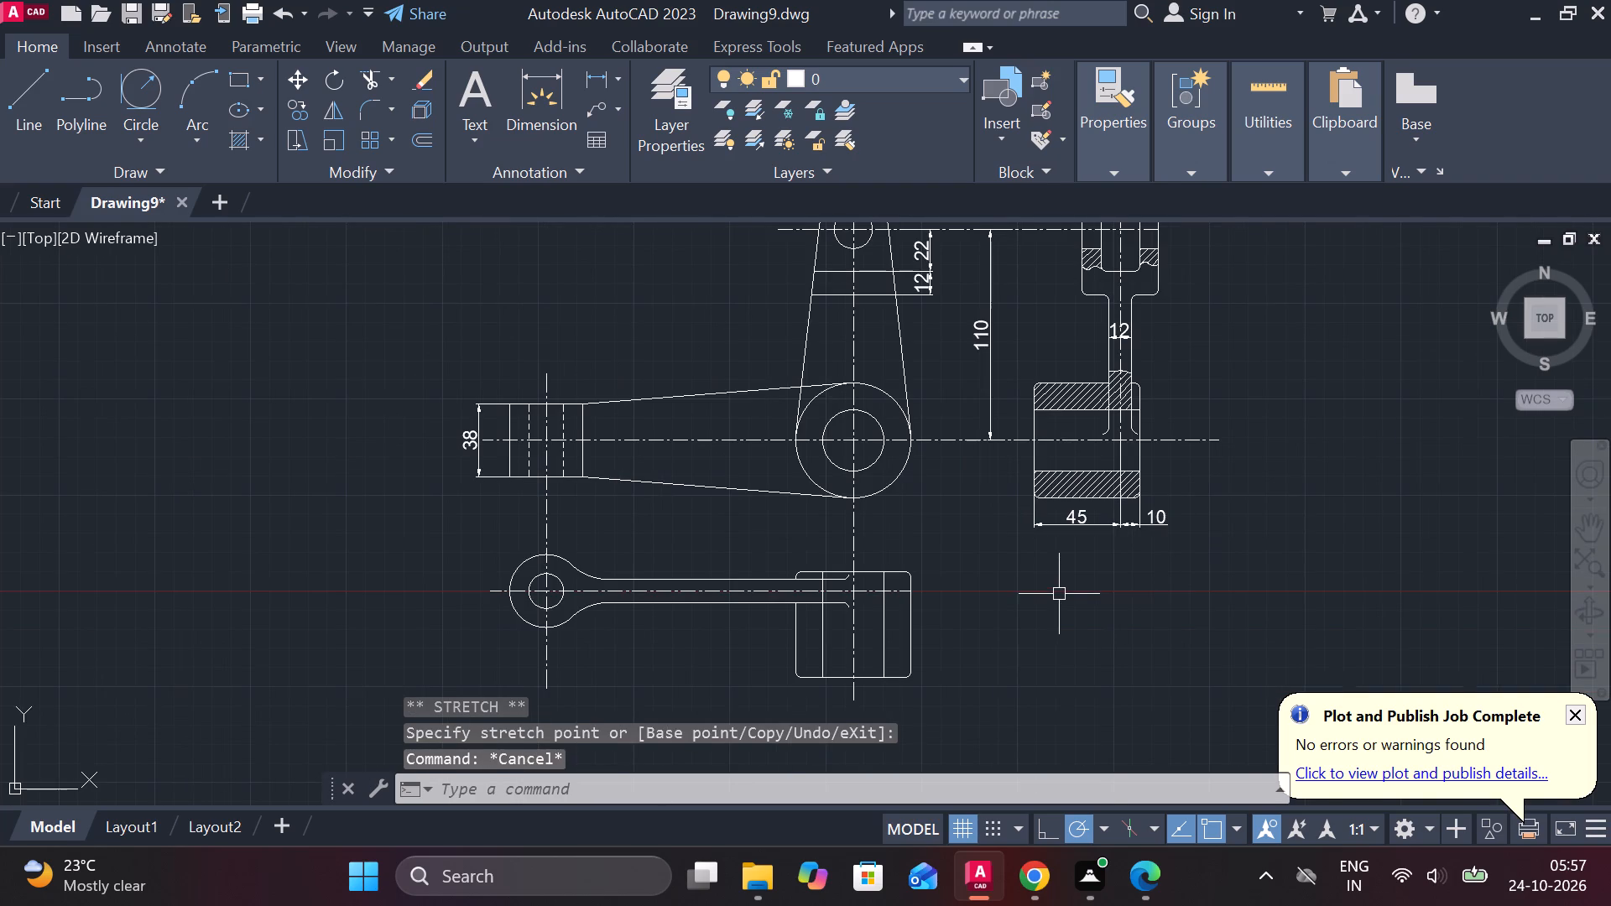
click(600, 89)
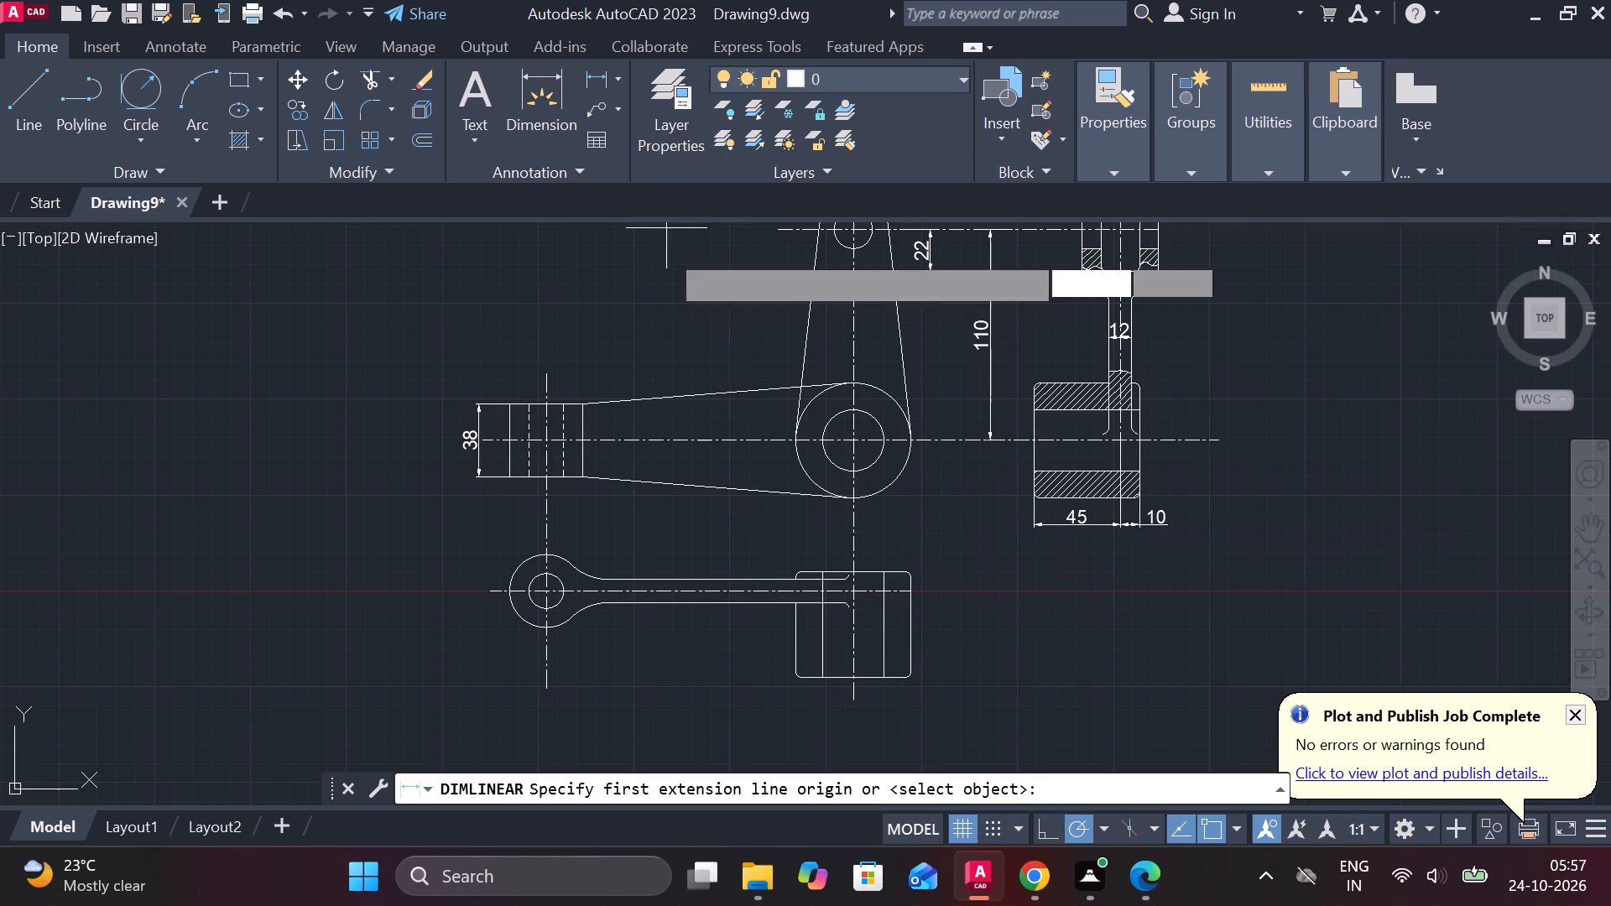
middle_drag(722, 507, 717, 427)
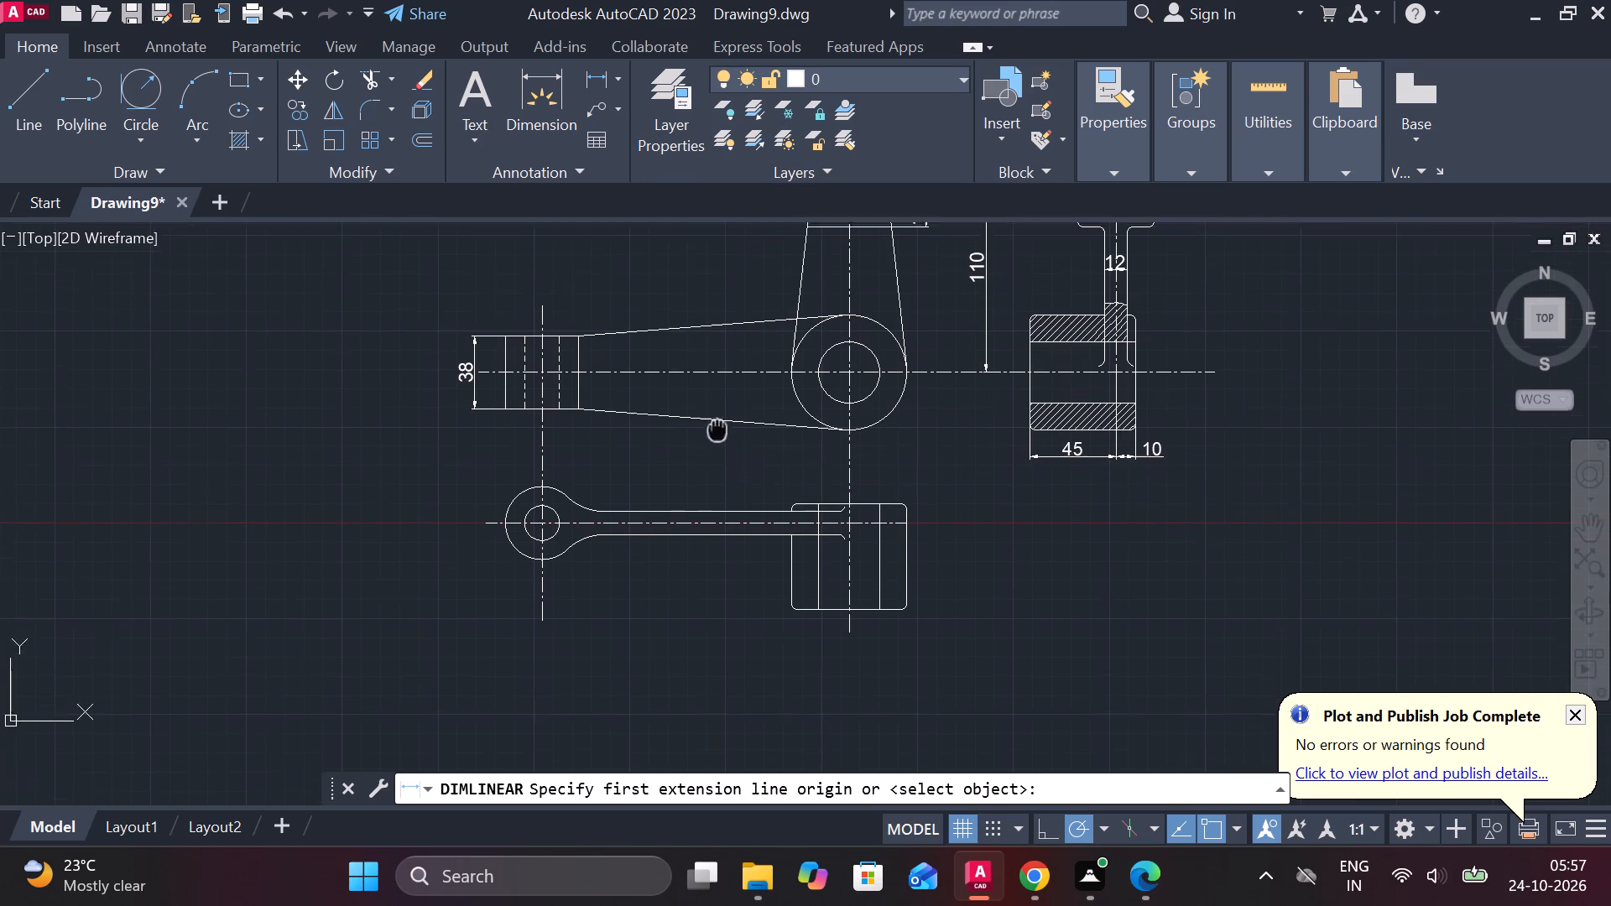
middle_drag(717, 427, 717, 426)
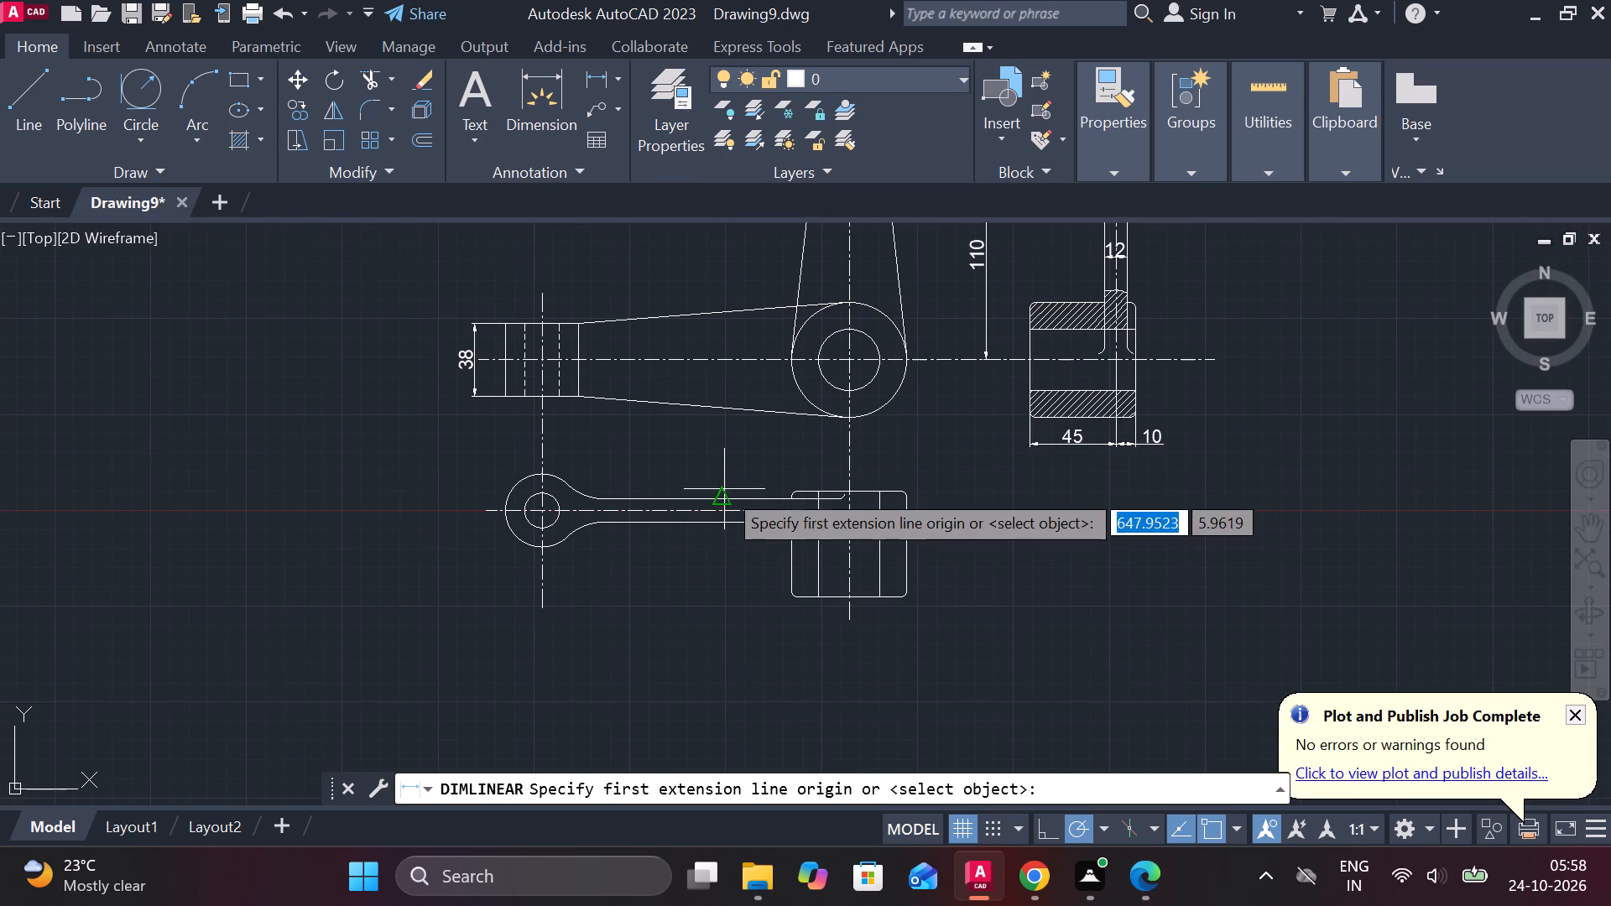
click(724, 489)
click(717, 523)
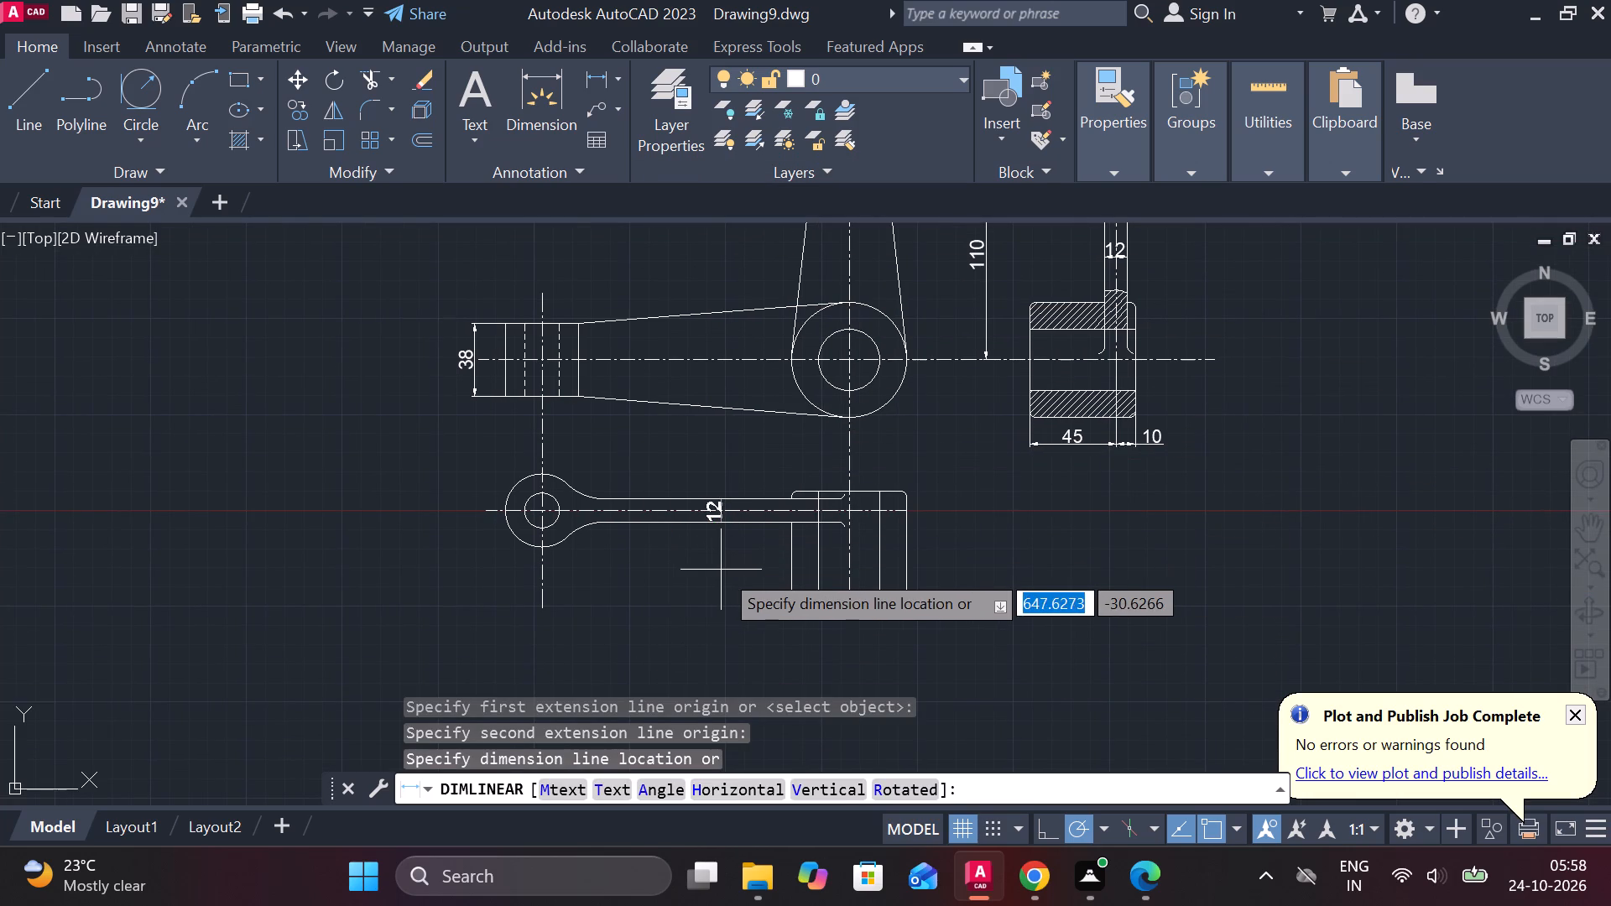
click(721, 570)
Move the arm thickness dimension's text out of the arm to just above it.
scroll(735, 511, up, 2)
click(697, 503)
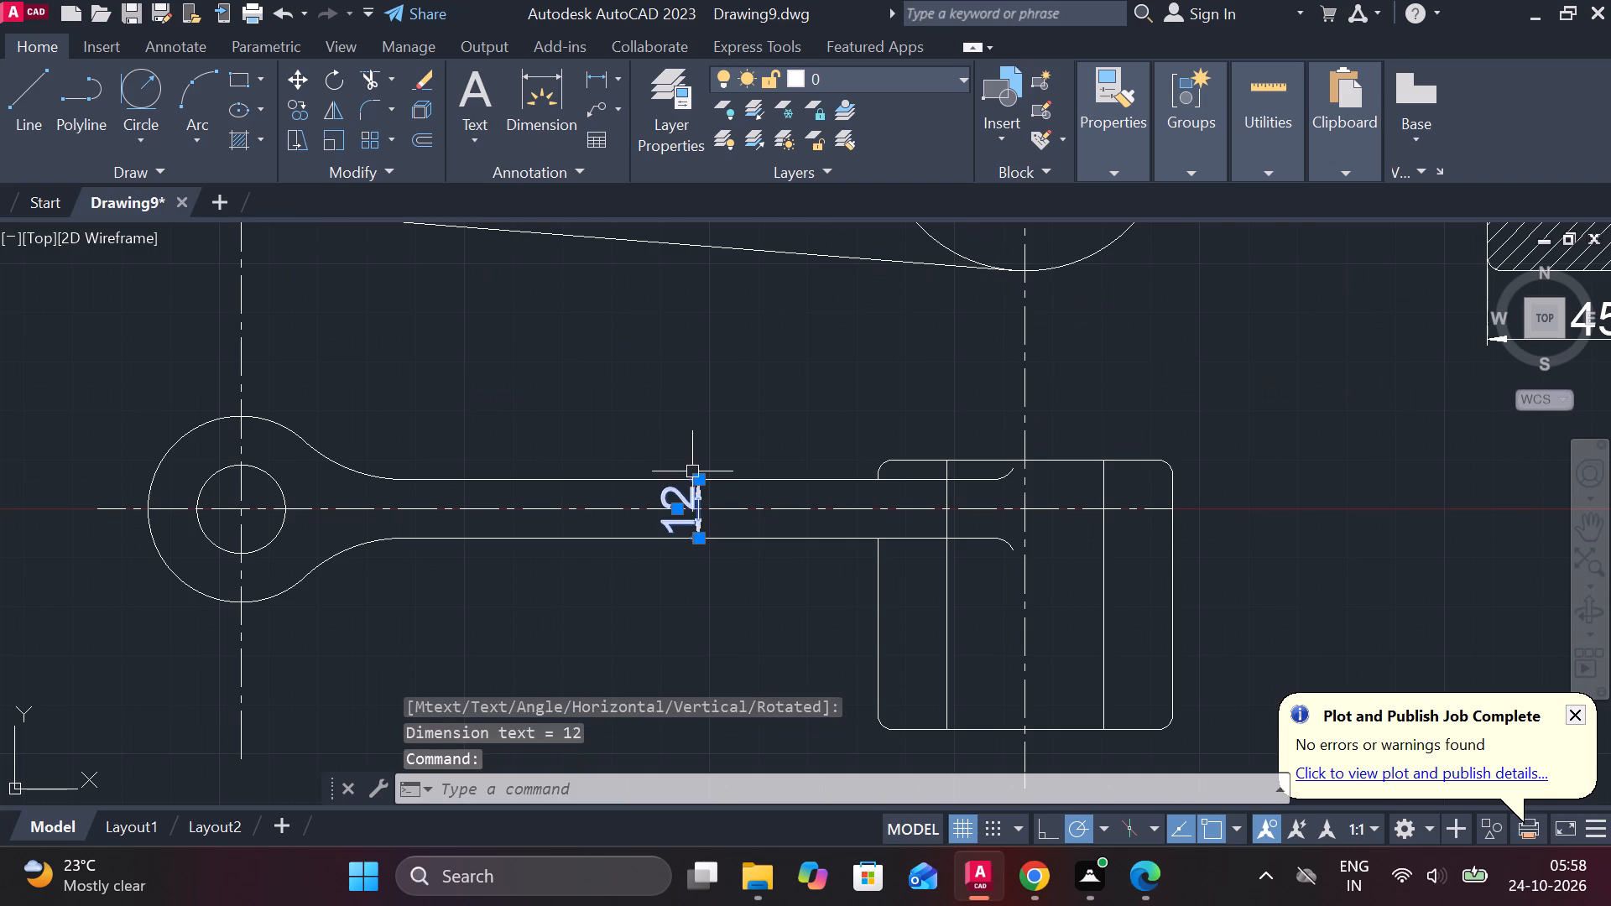
click(680, 513)
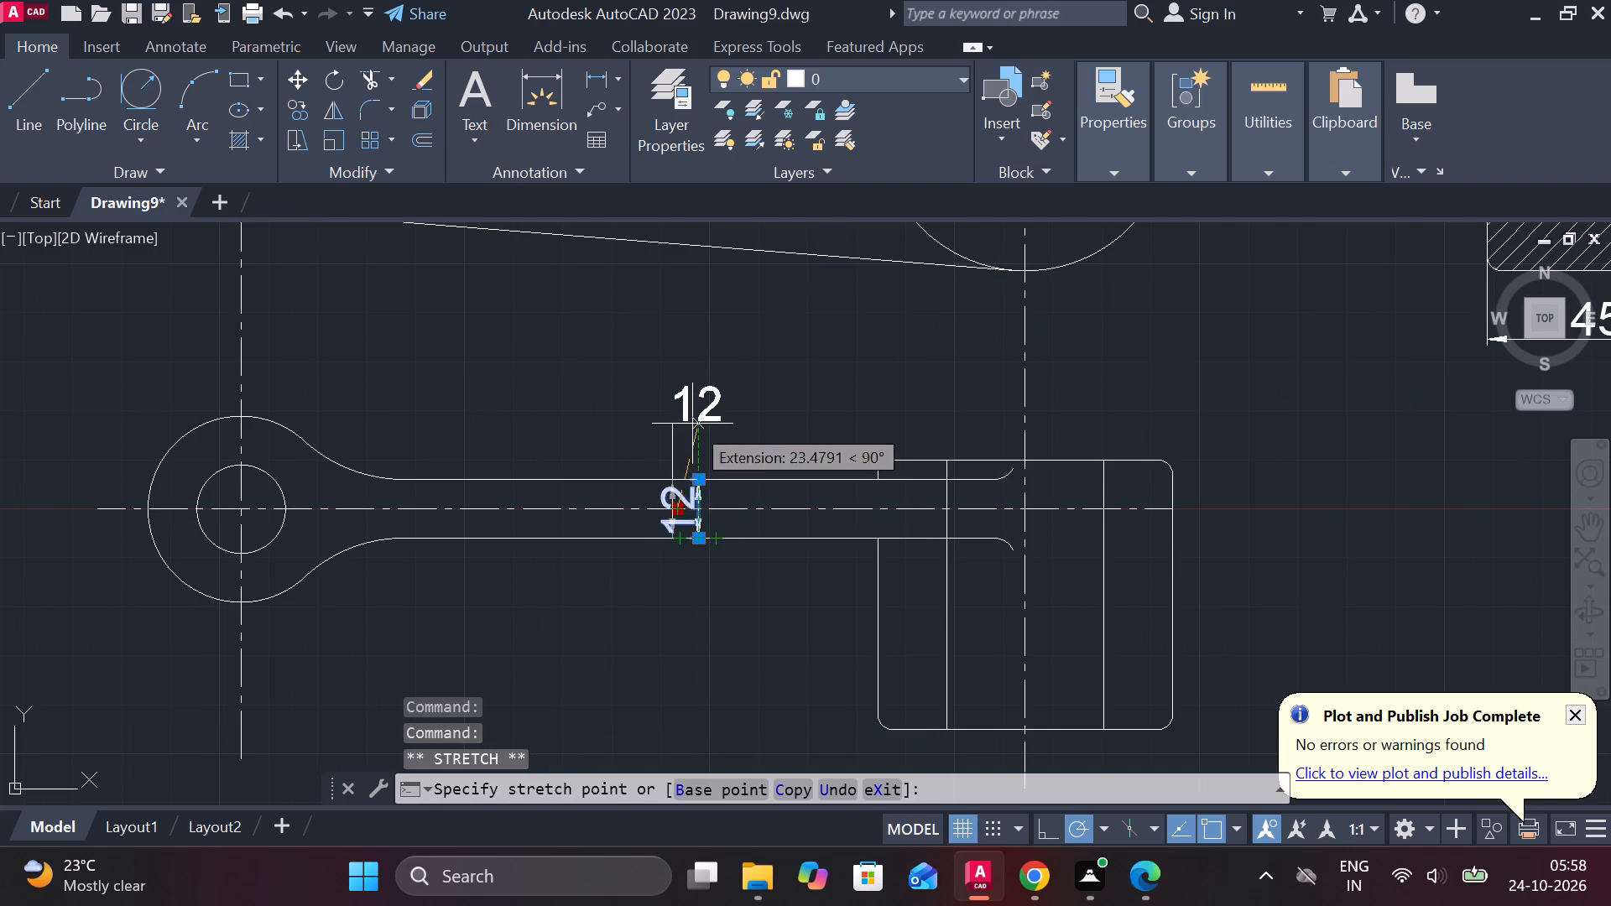
click(692, 424)
key(Escape)
scroll(822, 476, down, 1)
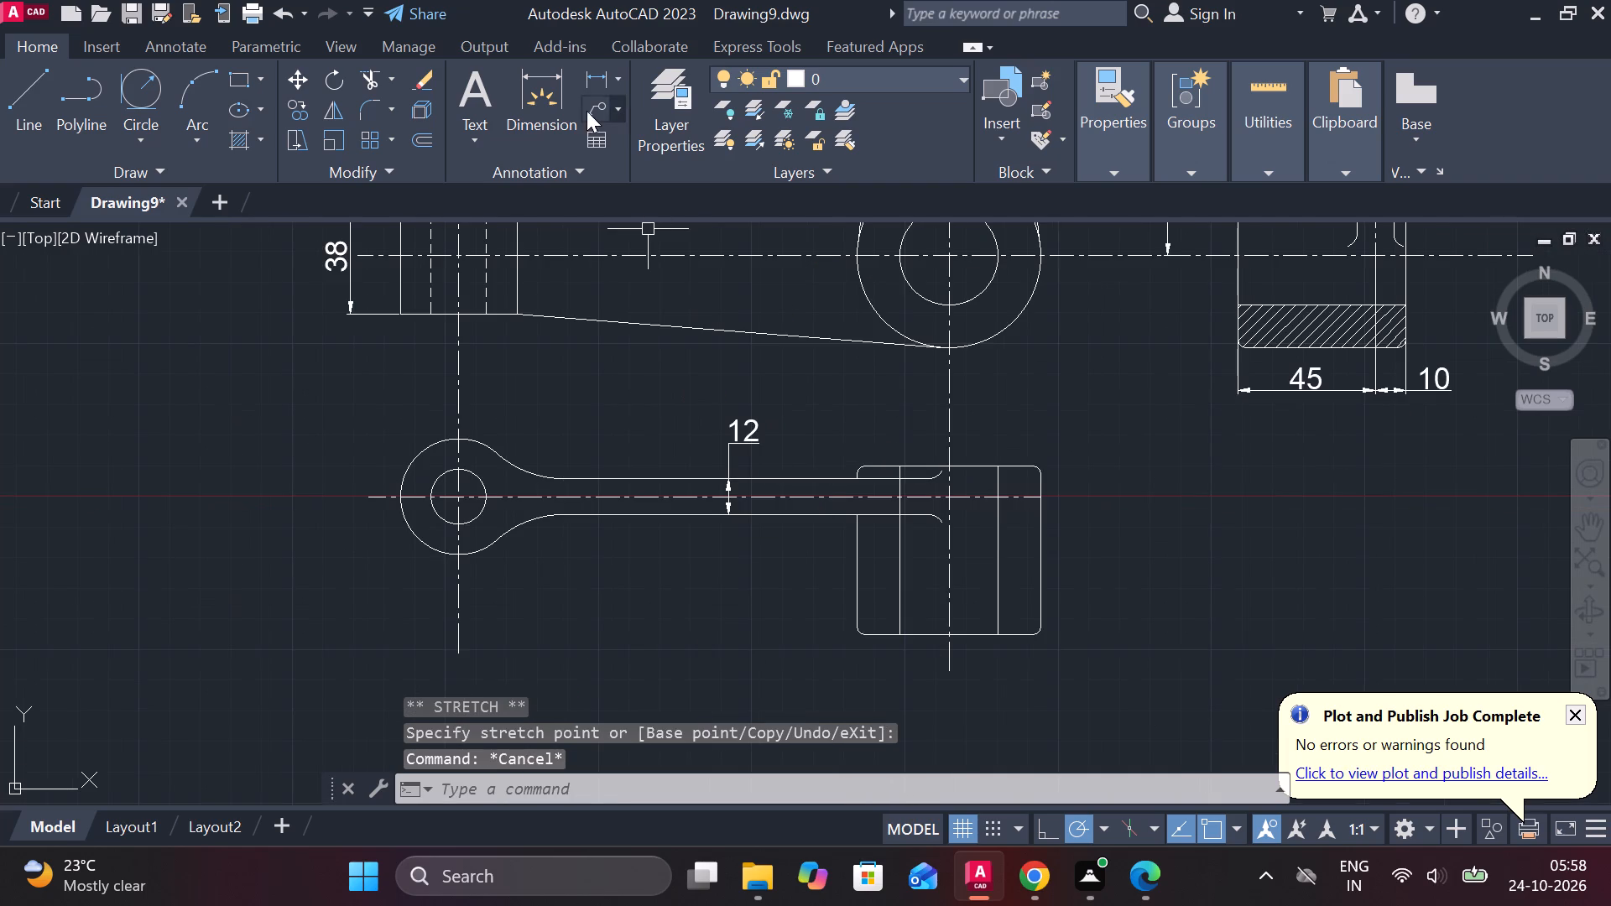
Dimension the horizontal distance between the small eye's and the hub's vertical centrelines, placed between the front and lower views.
click(587, 71)
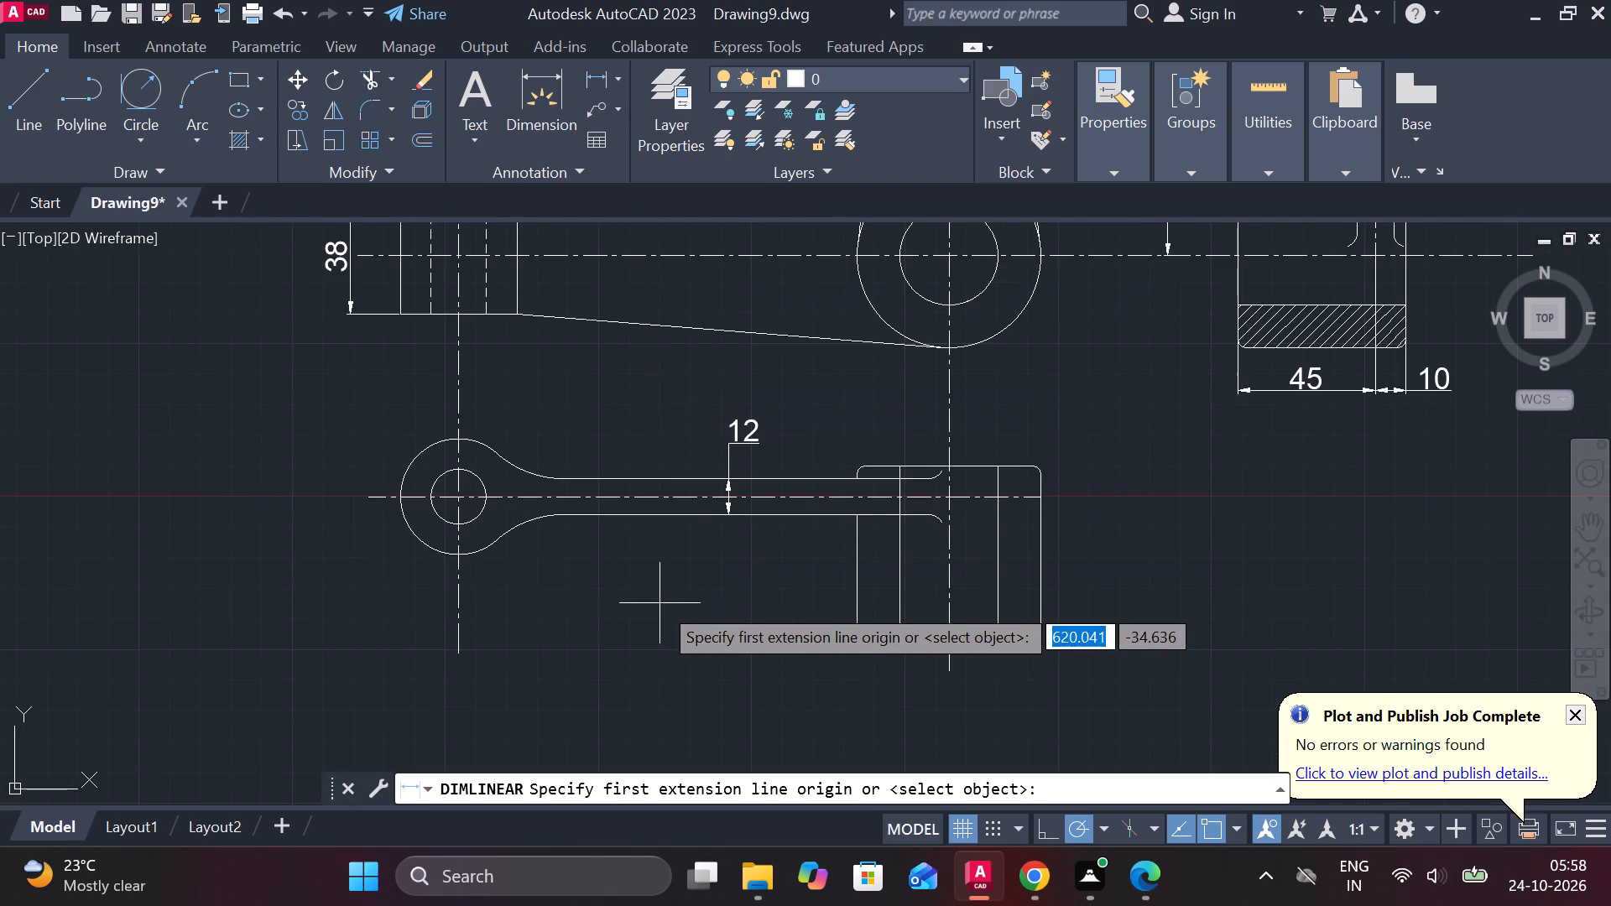
click(464, 378)
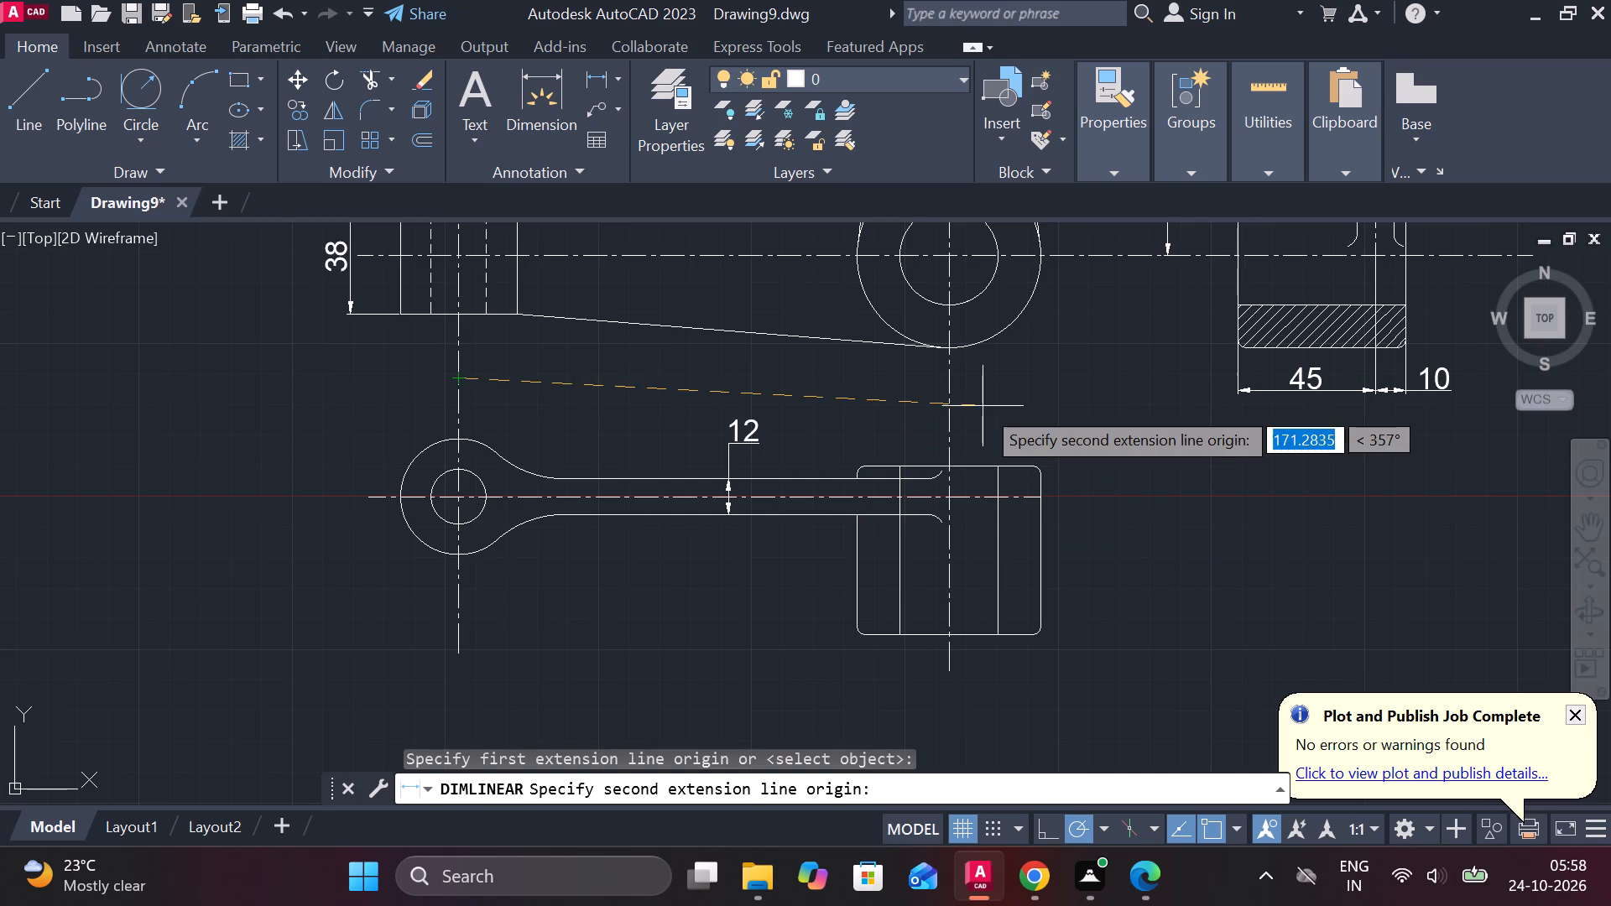
click(943, 387)
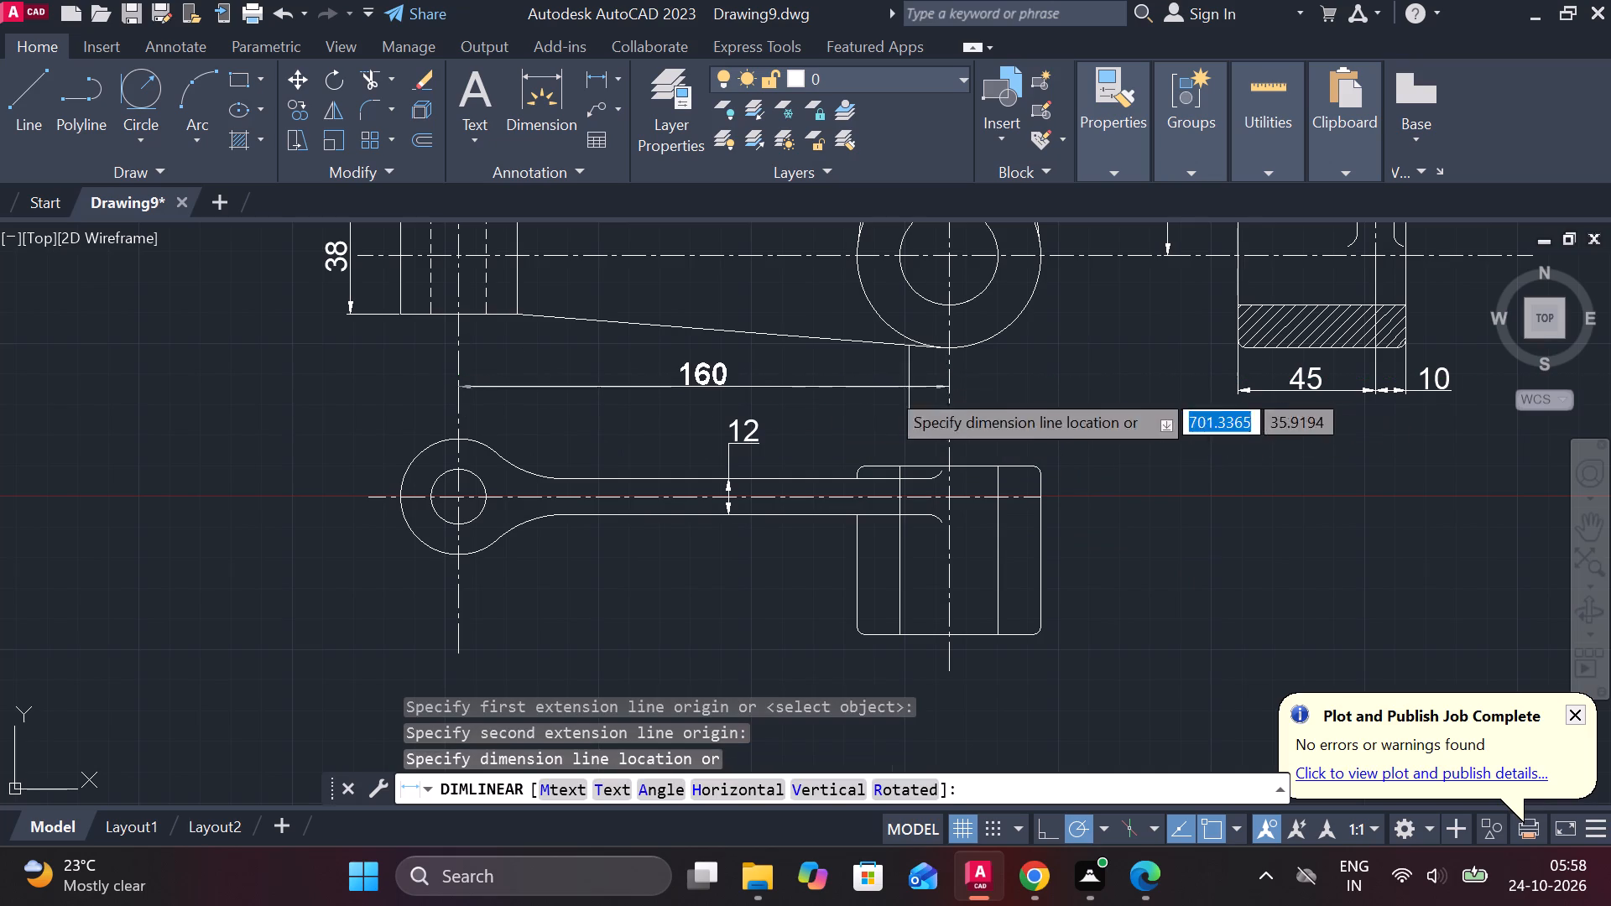
click(785, 391)
Dimension the width between the hub's two bore lines in the lower view, placed below the hub.
middle_drag(936, 520, 913, 519)
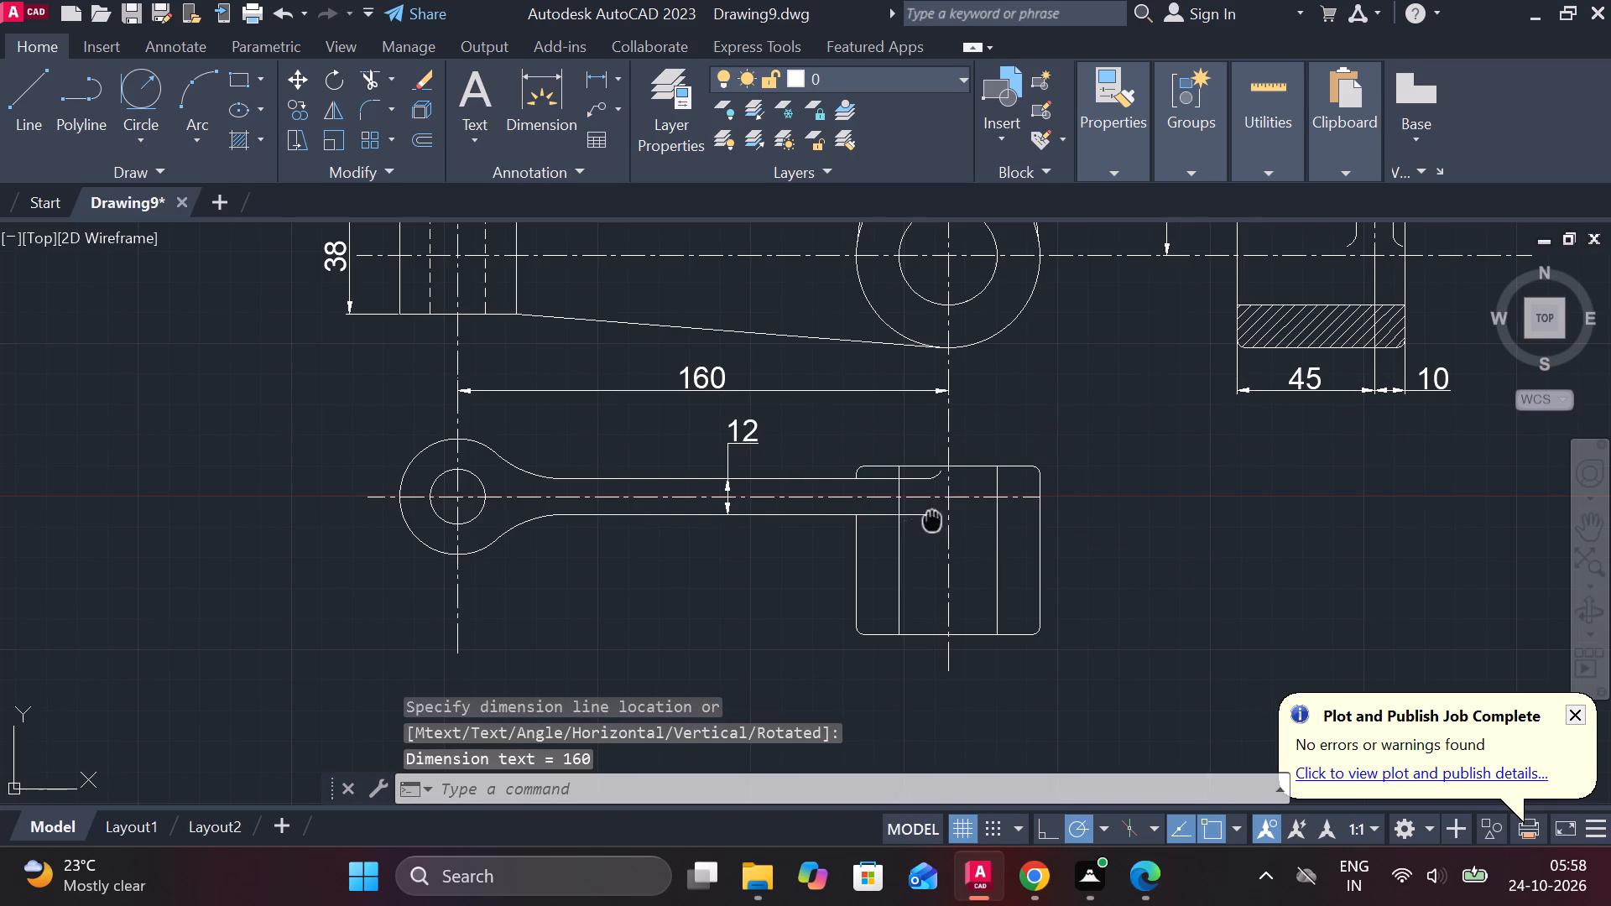
middle_drag(913, 519, 847, 476)
scroll(862, 565, up, 1)
key(space)
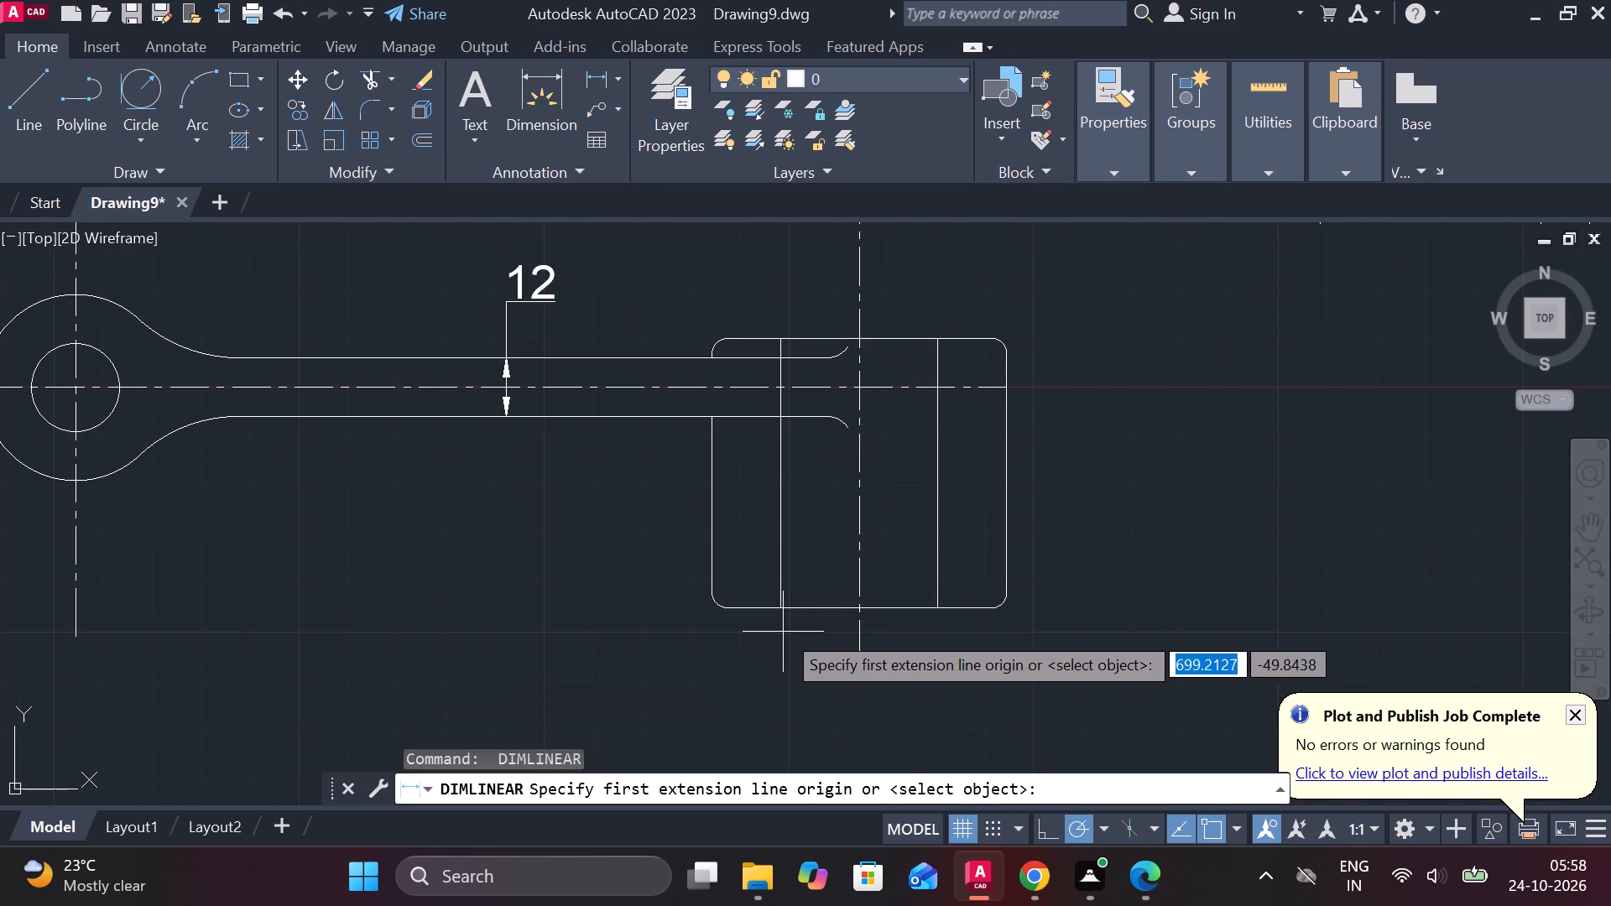
click(780, 617)
click(941, 612)
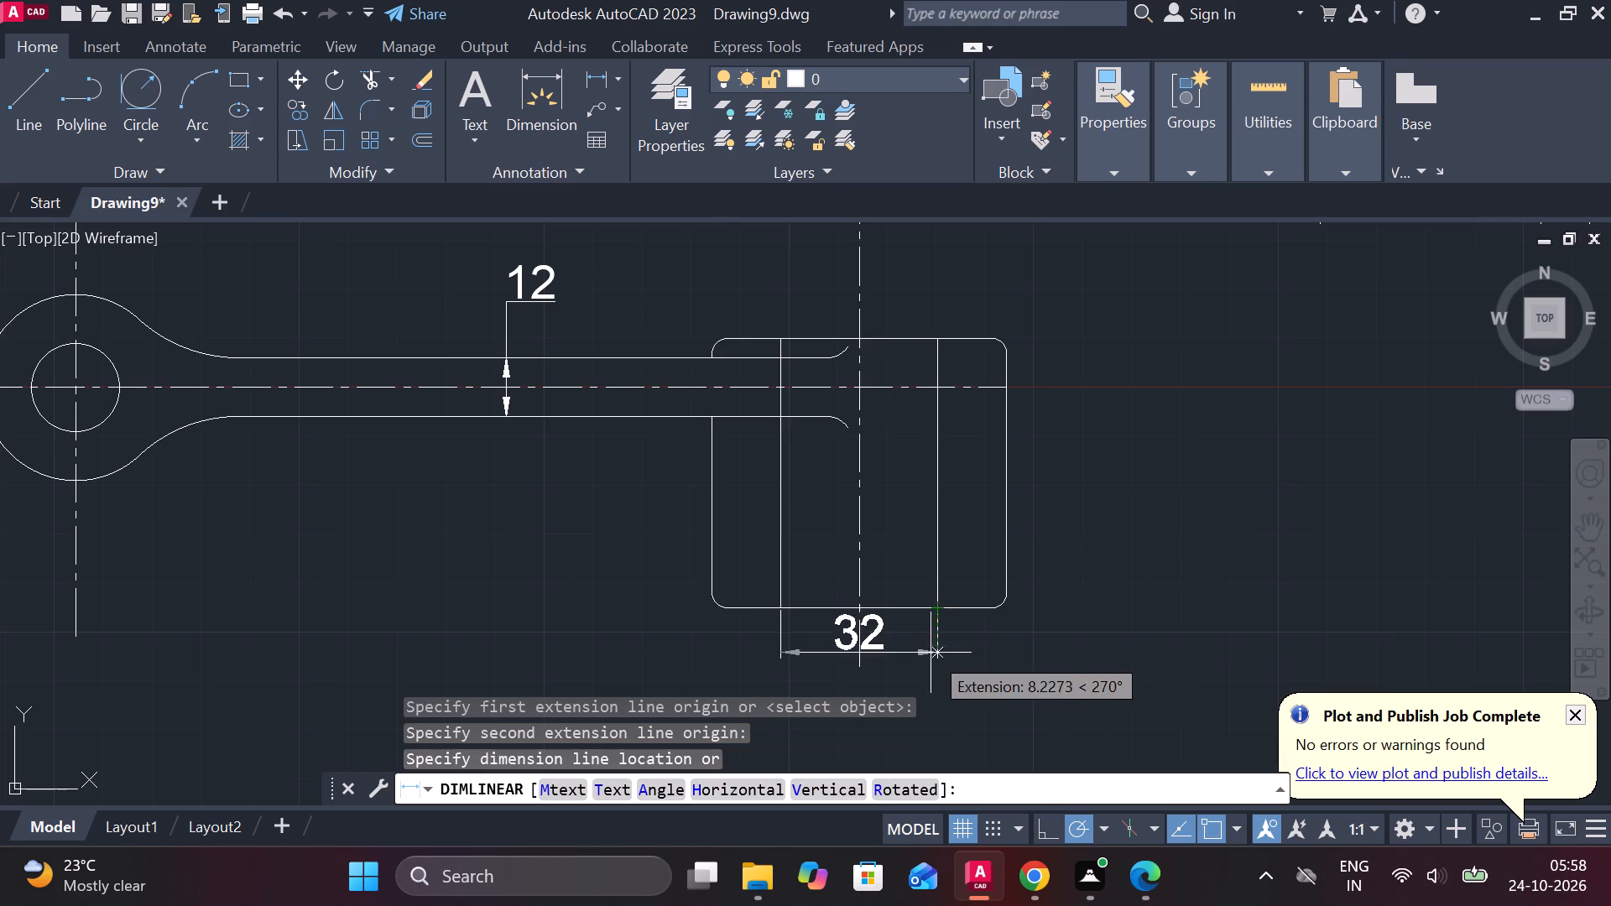
middle_drag(926, 655, 888, 540)
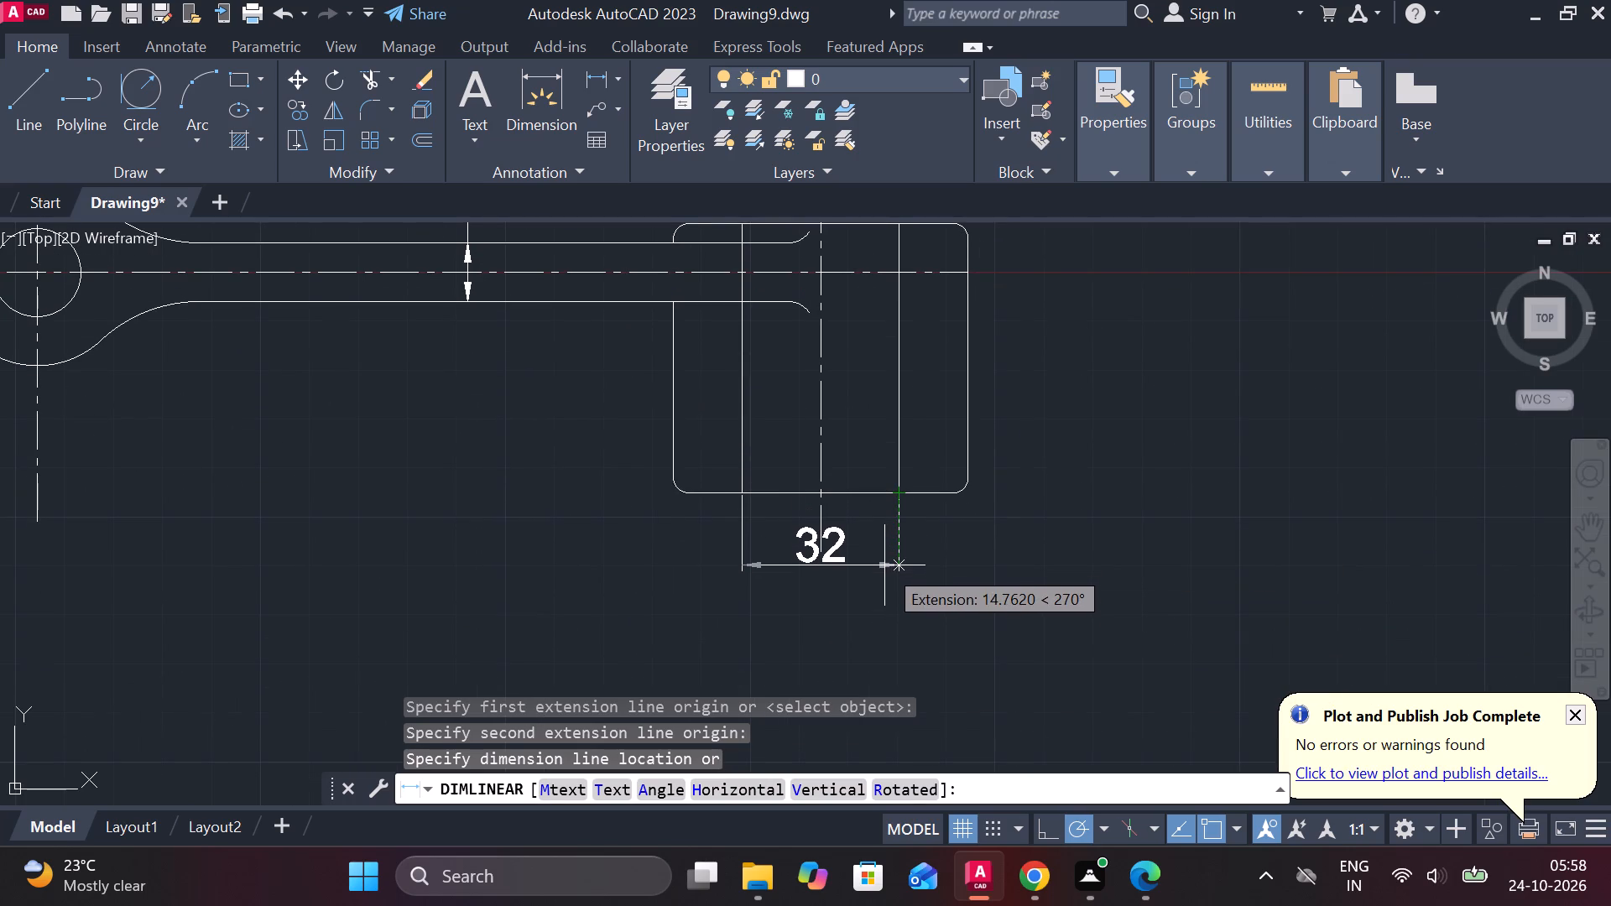
click(884, 568)
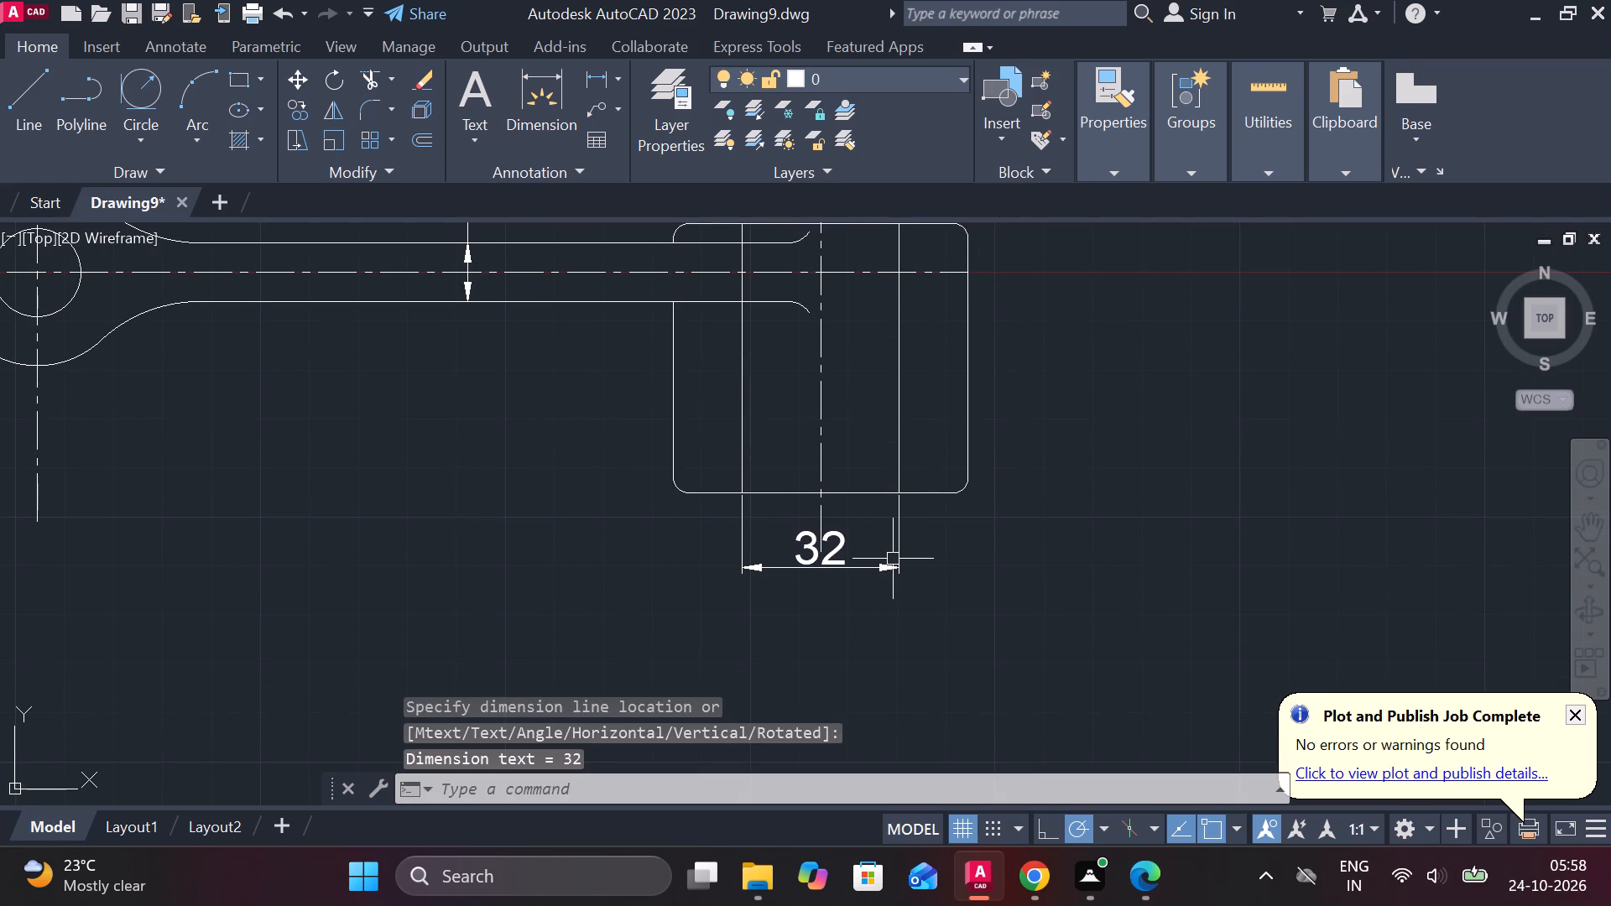
Dimension the vertical distance from the hub's upper edge to the horizontal centreline in the lower view, placed right of the hub.
middle_drag(1055, 376, 1051, 402)
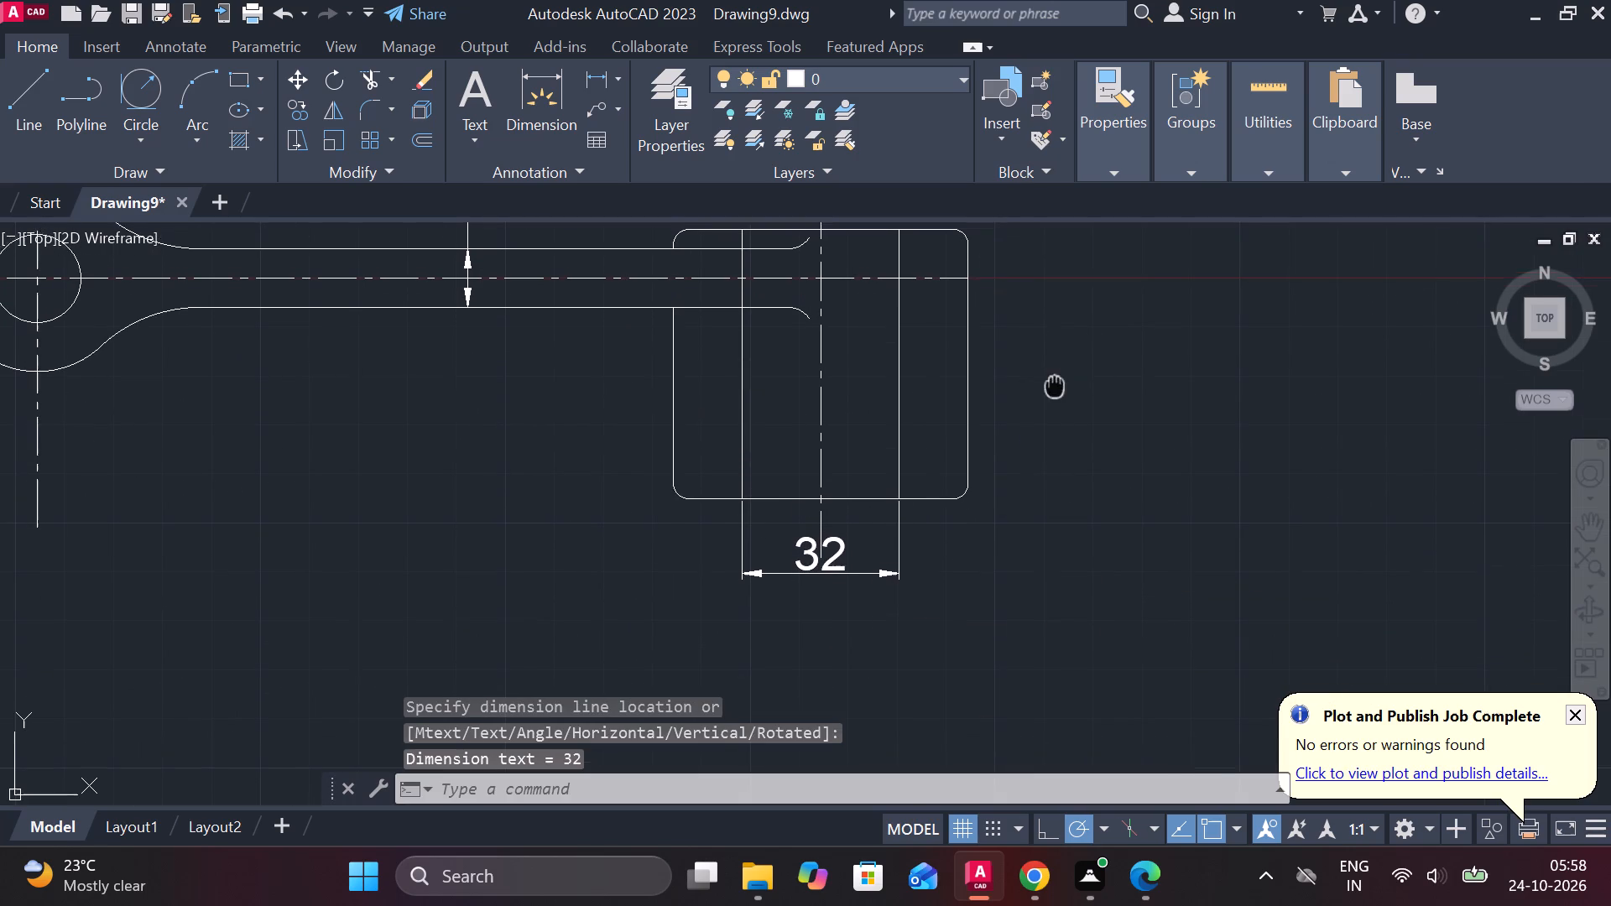
middle_drag(1051, 402, 982, 547)
key(space)
click(855, 384)
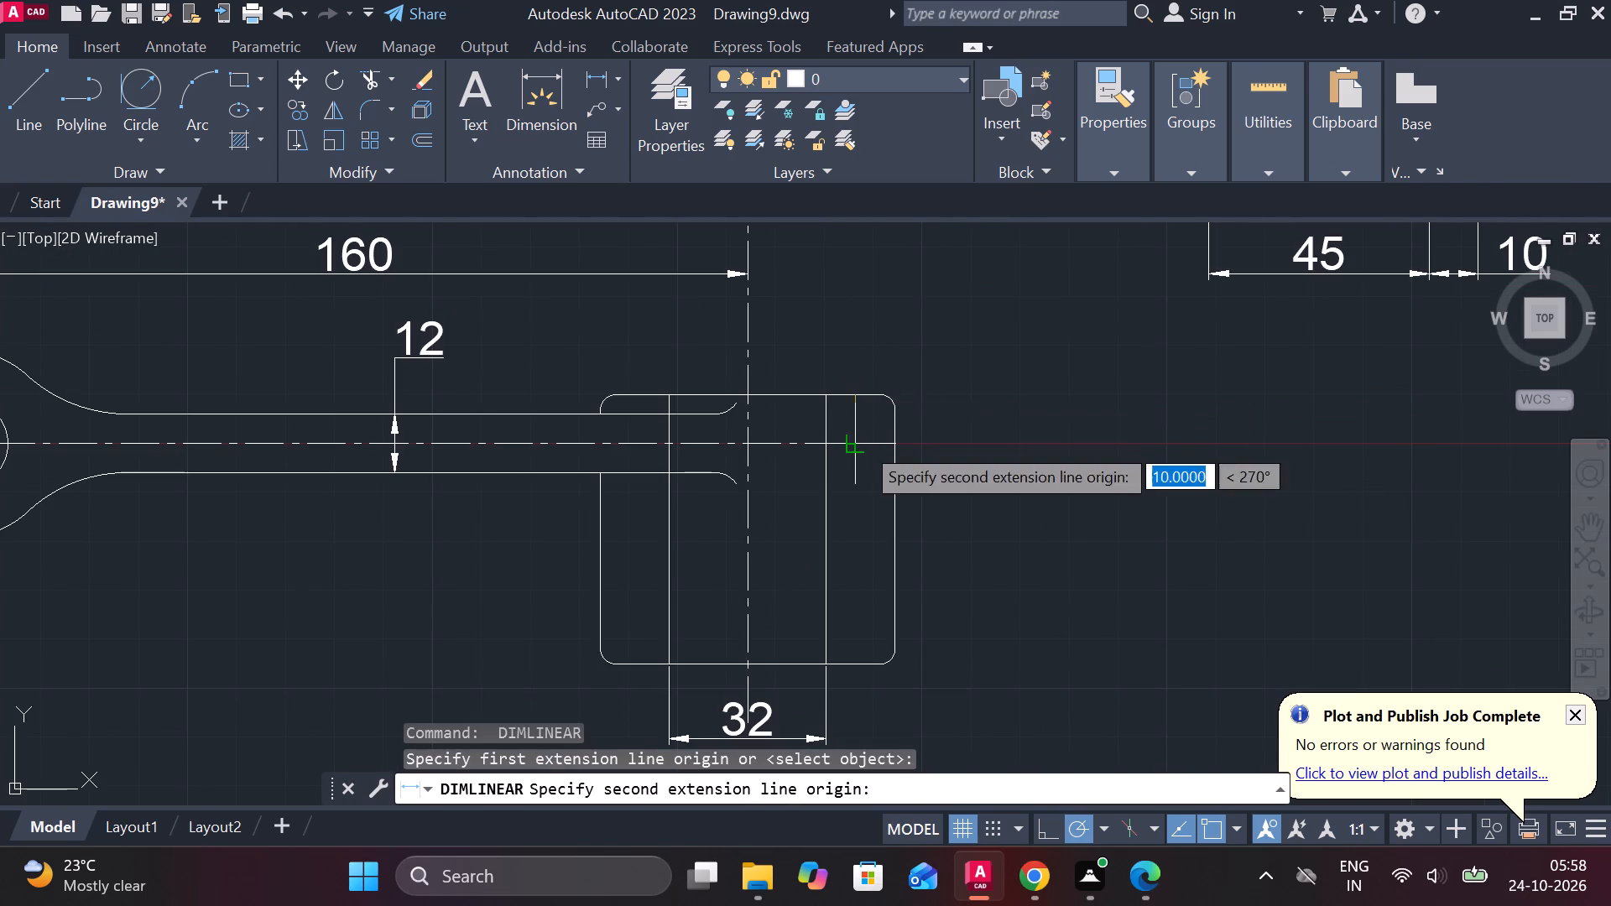
click(862, 443)
click(993, 441)
Move the text of the hub's upper-edge-to-centreline dimension above its extension lines in the lower view.
click(987, 452)
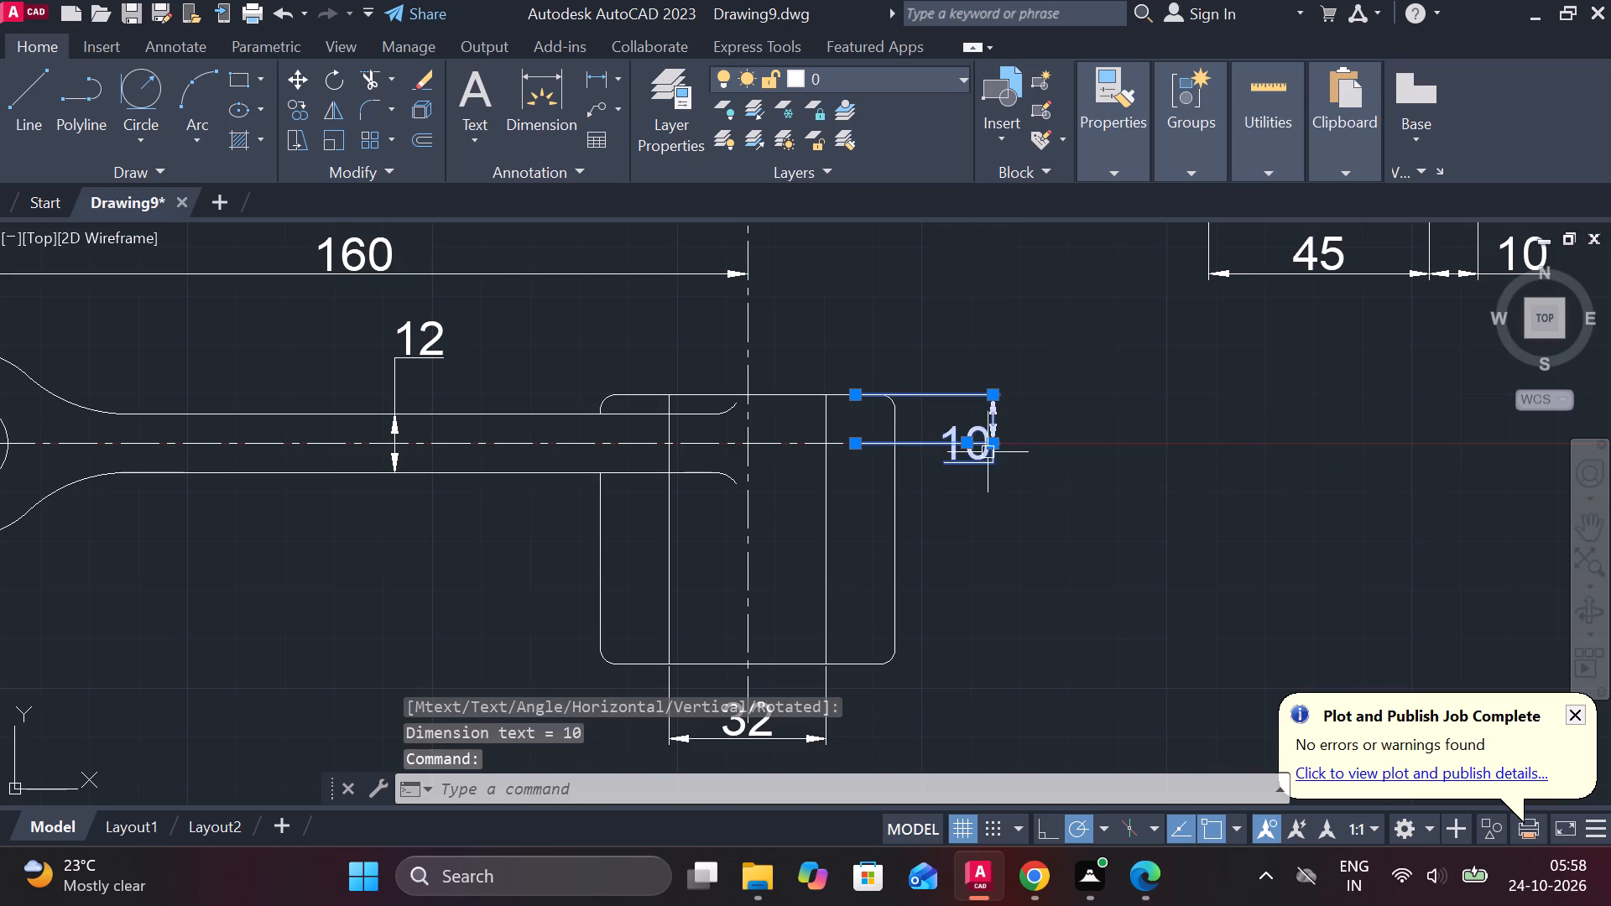
click(970, 442)
click(978, 357)
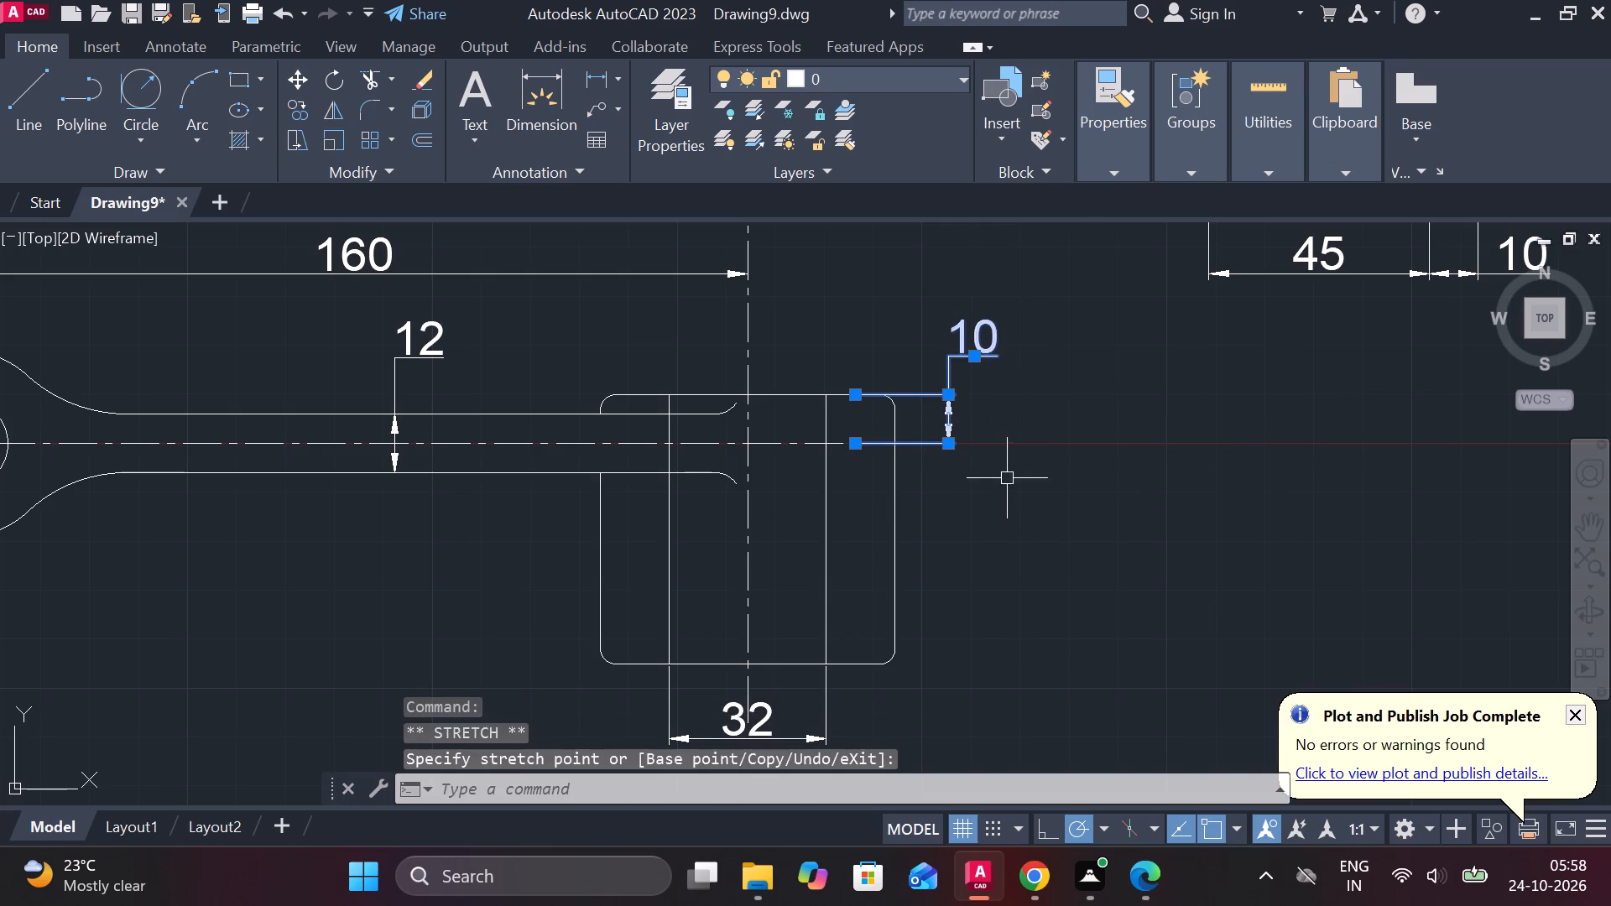
Dimension the hub's full height in the lower view, placed to the right of the upper-edge-to-centreline dimension.
key(space)
key(space)
key(space)
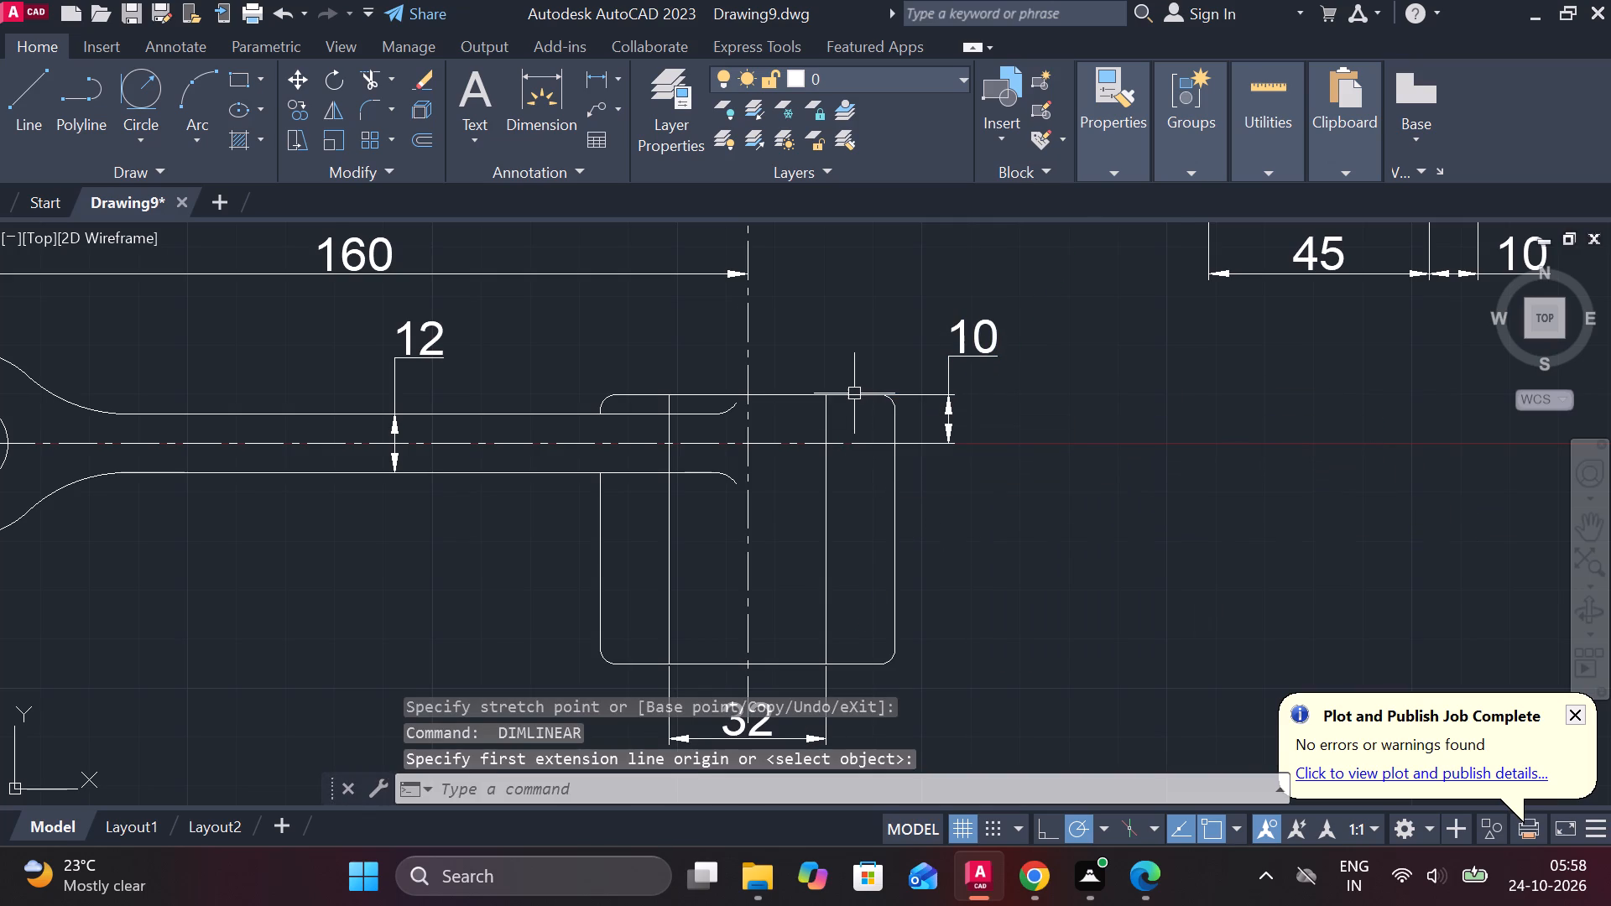
click(590, 70)
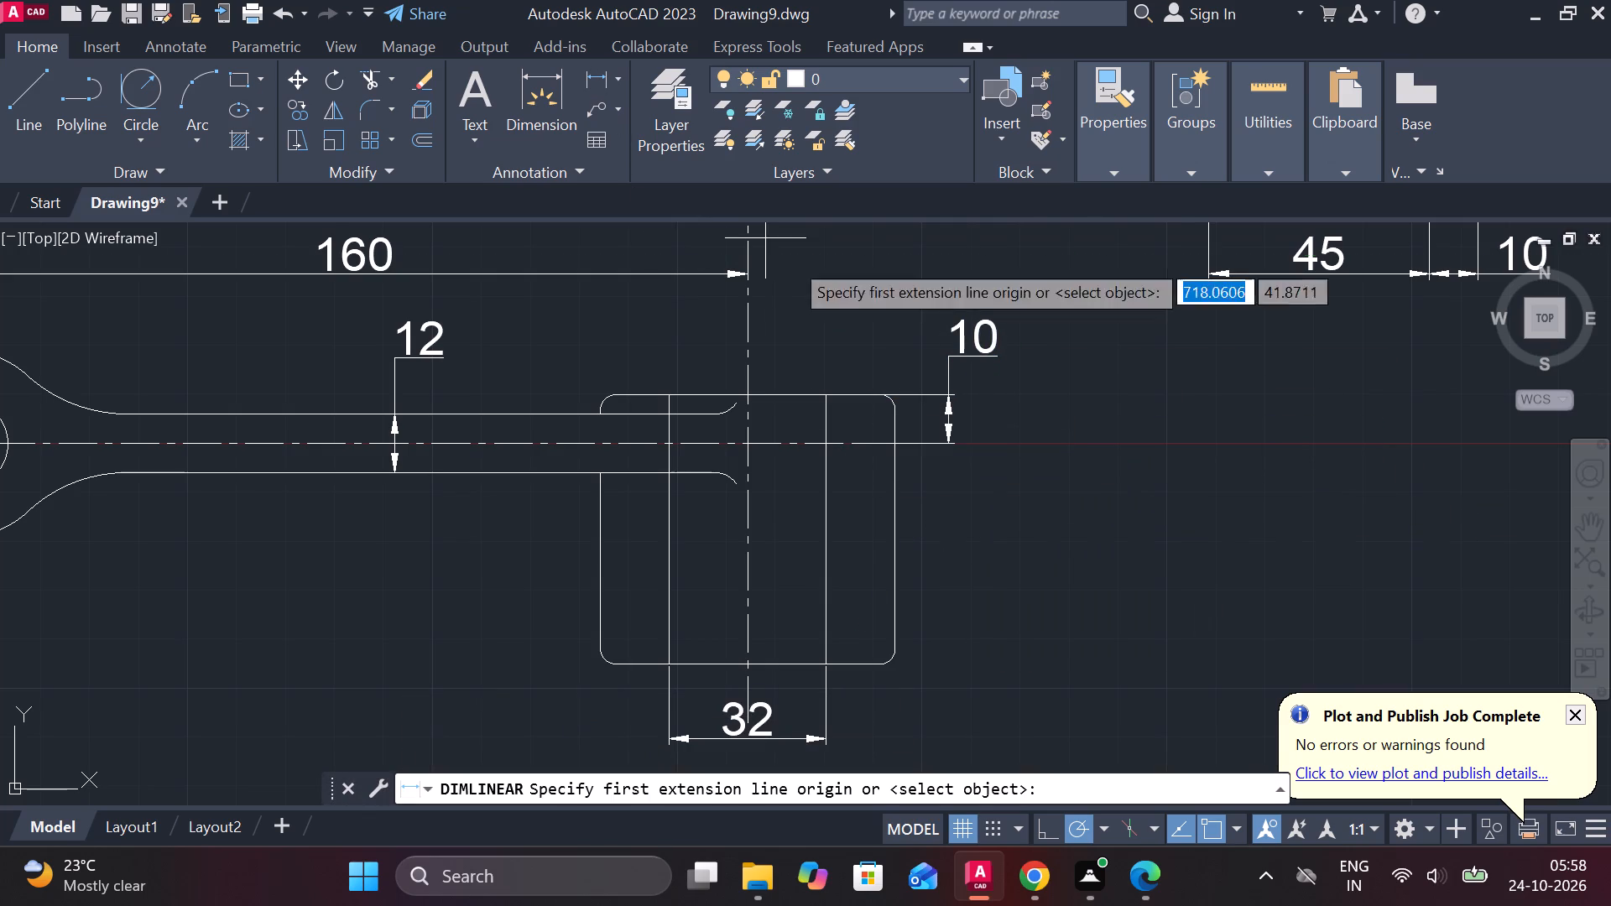
click(847, 393)
click(858, 663)
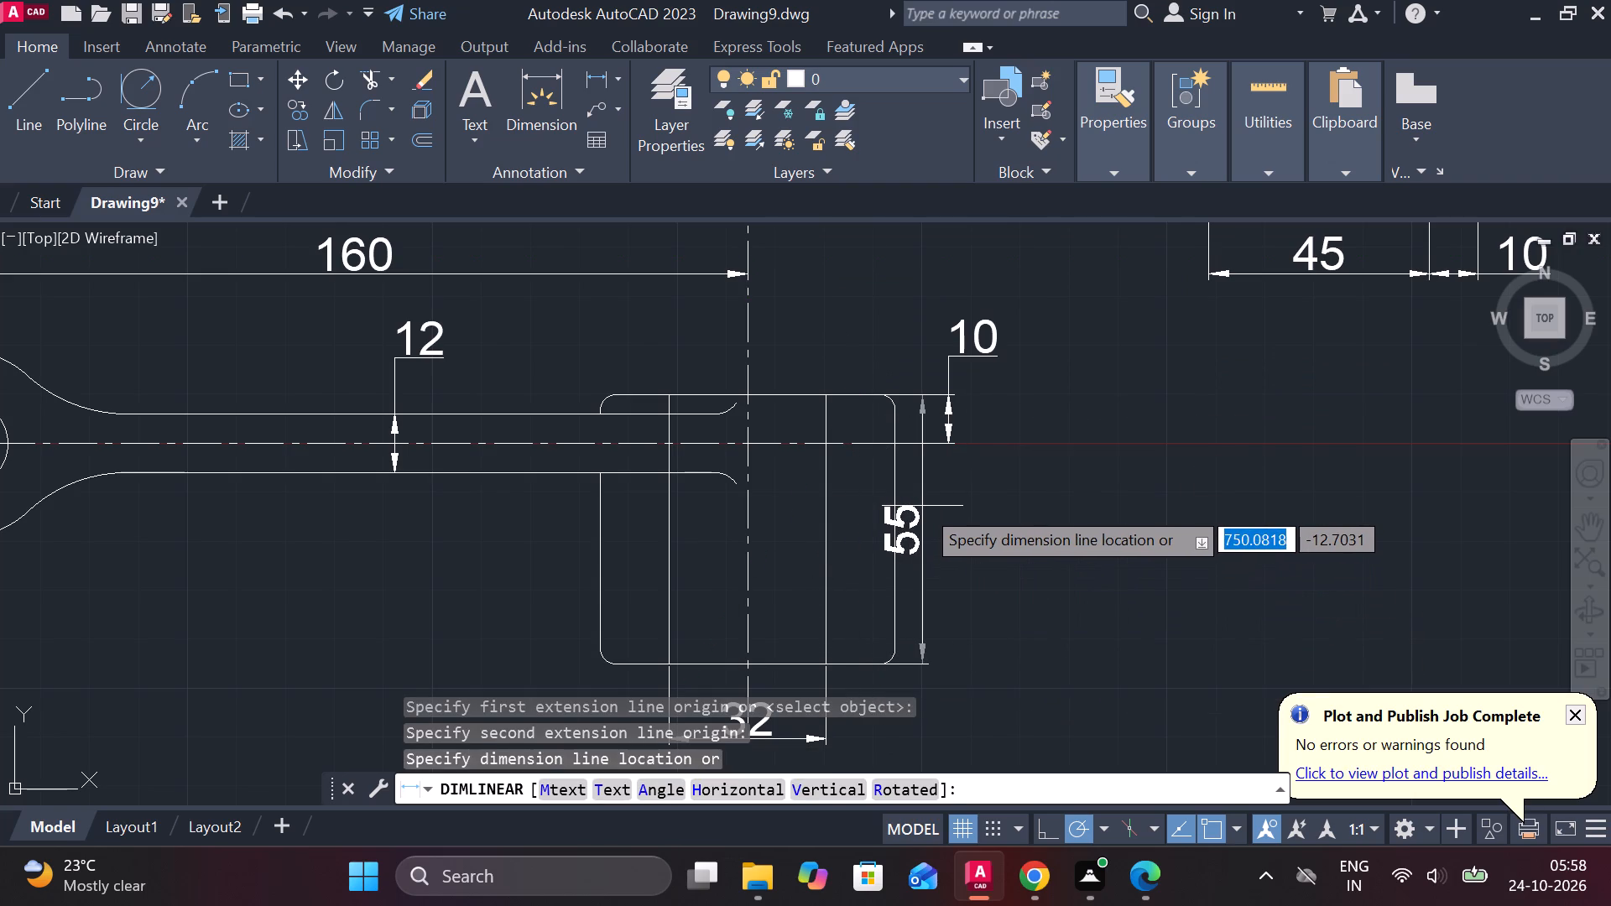
click(1004, 519)
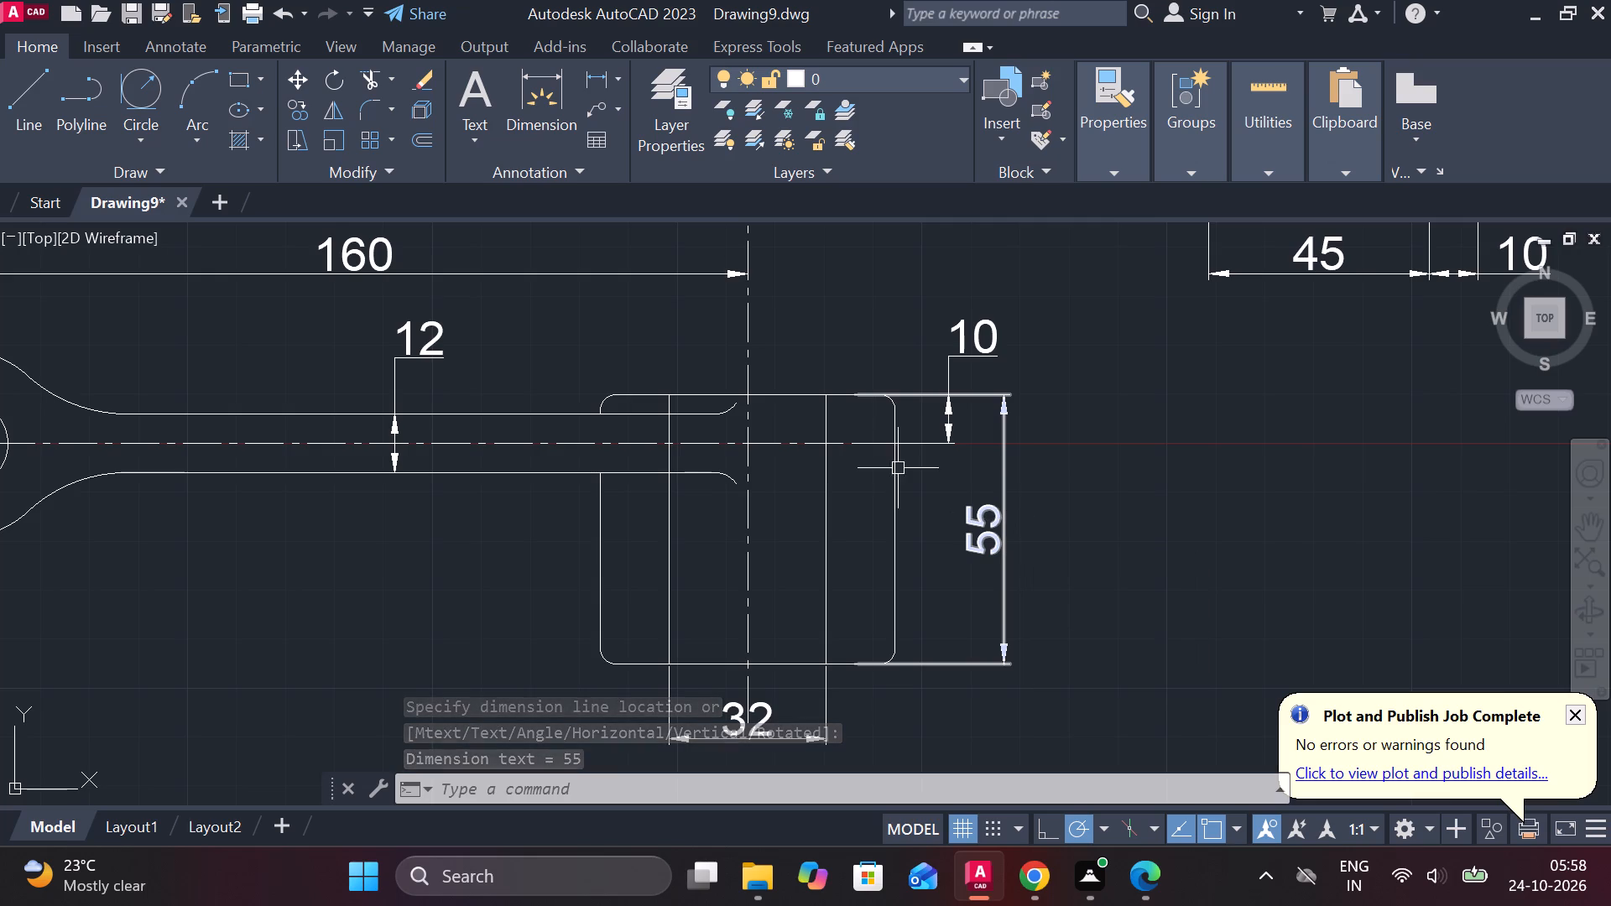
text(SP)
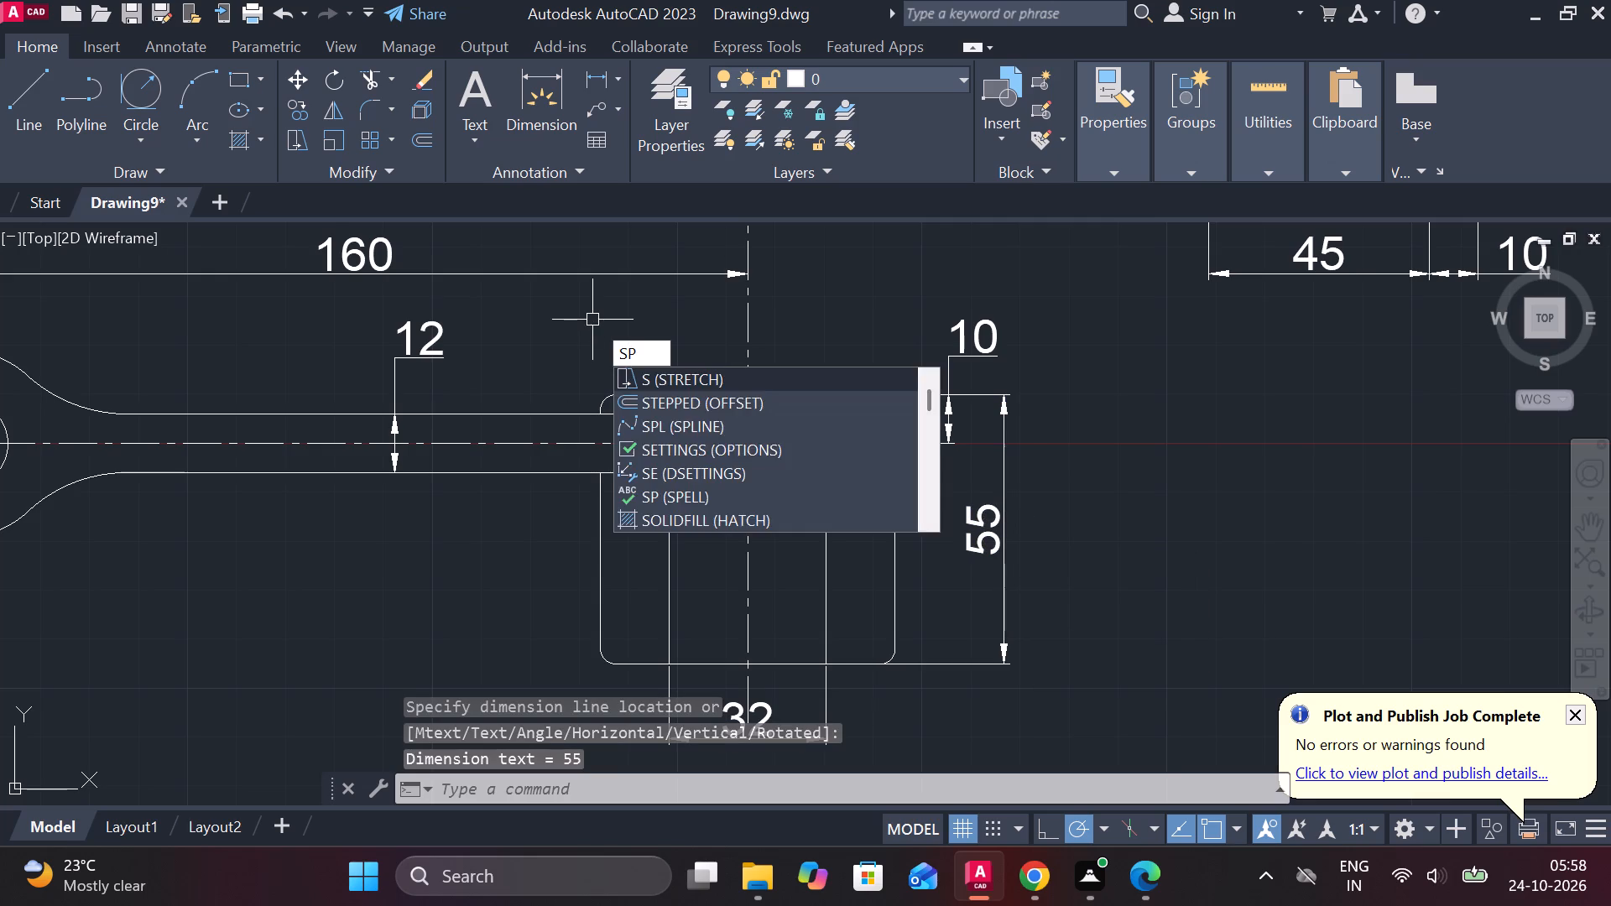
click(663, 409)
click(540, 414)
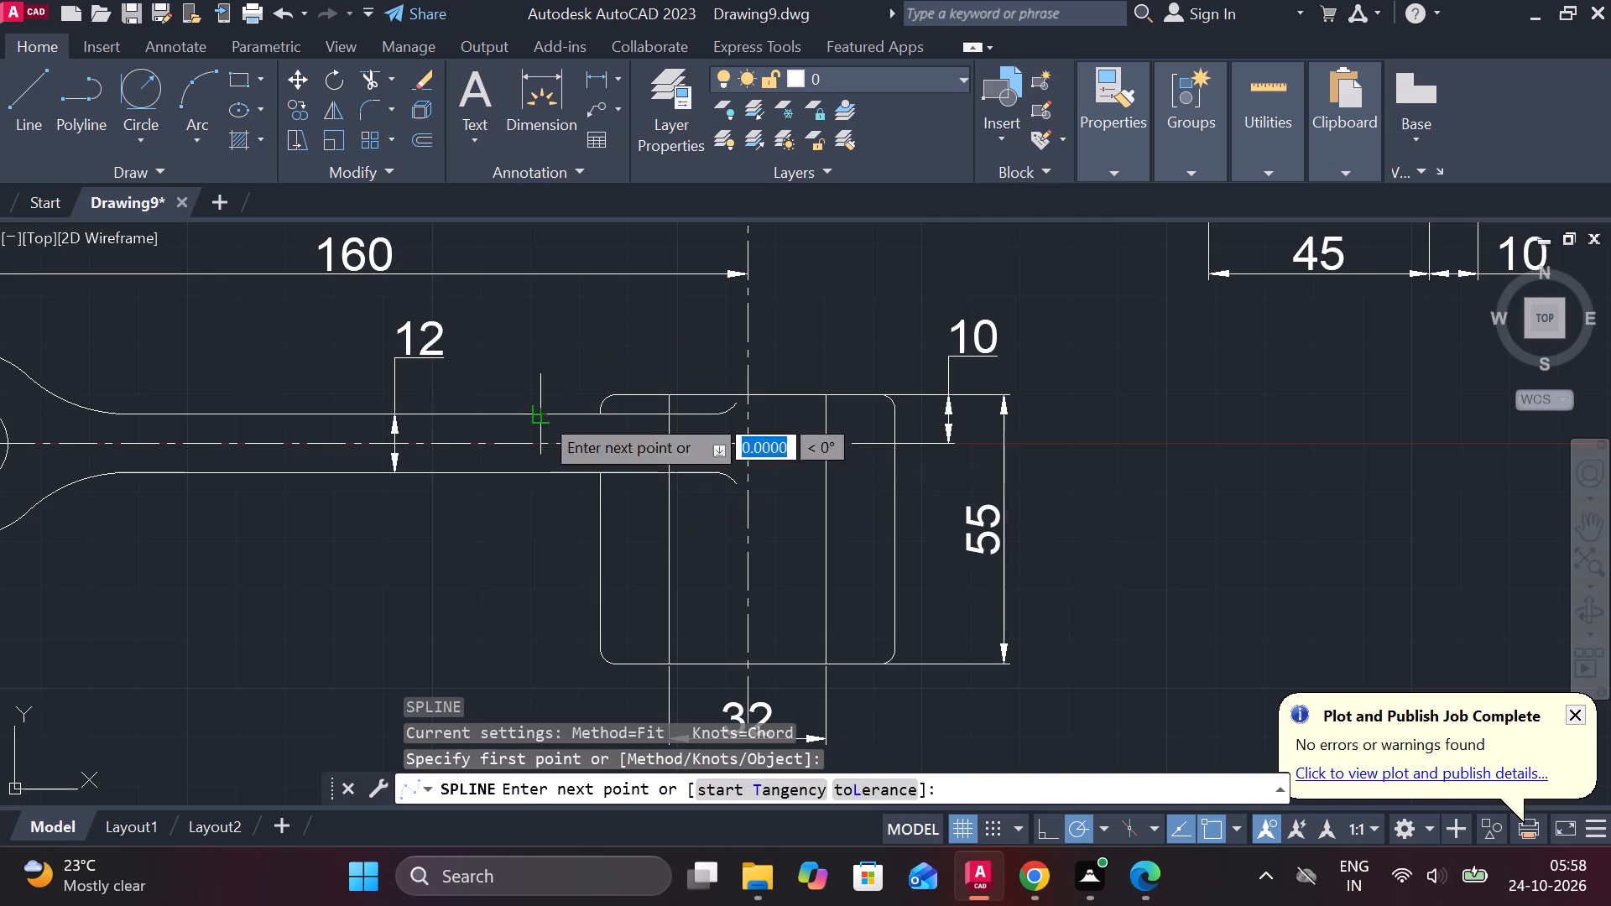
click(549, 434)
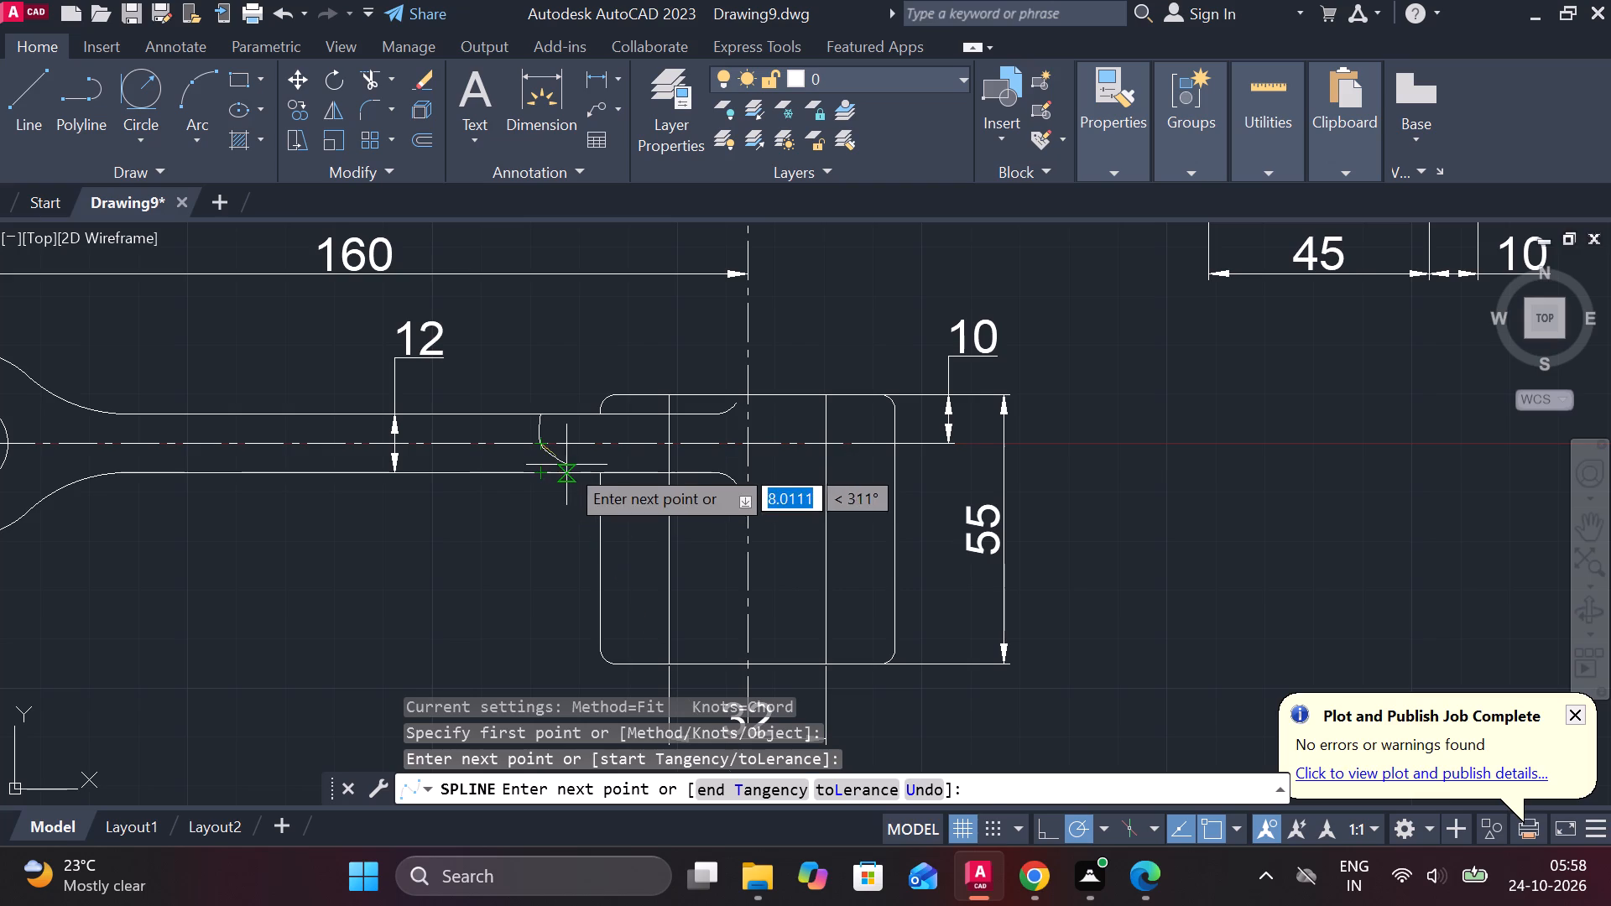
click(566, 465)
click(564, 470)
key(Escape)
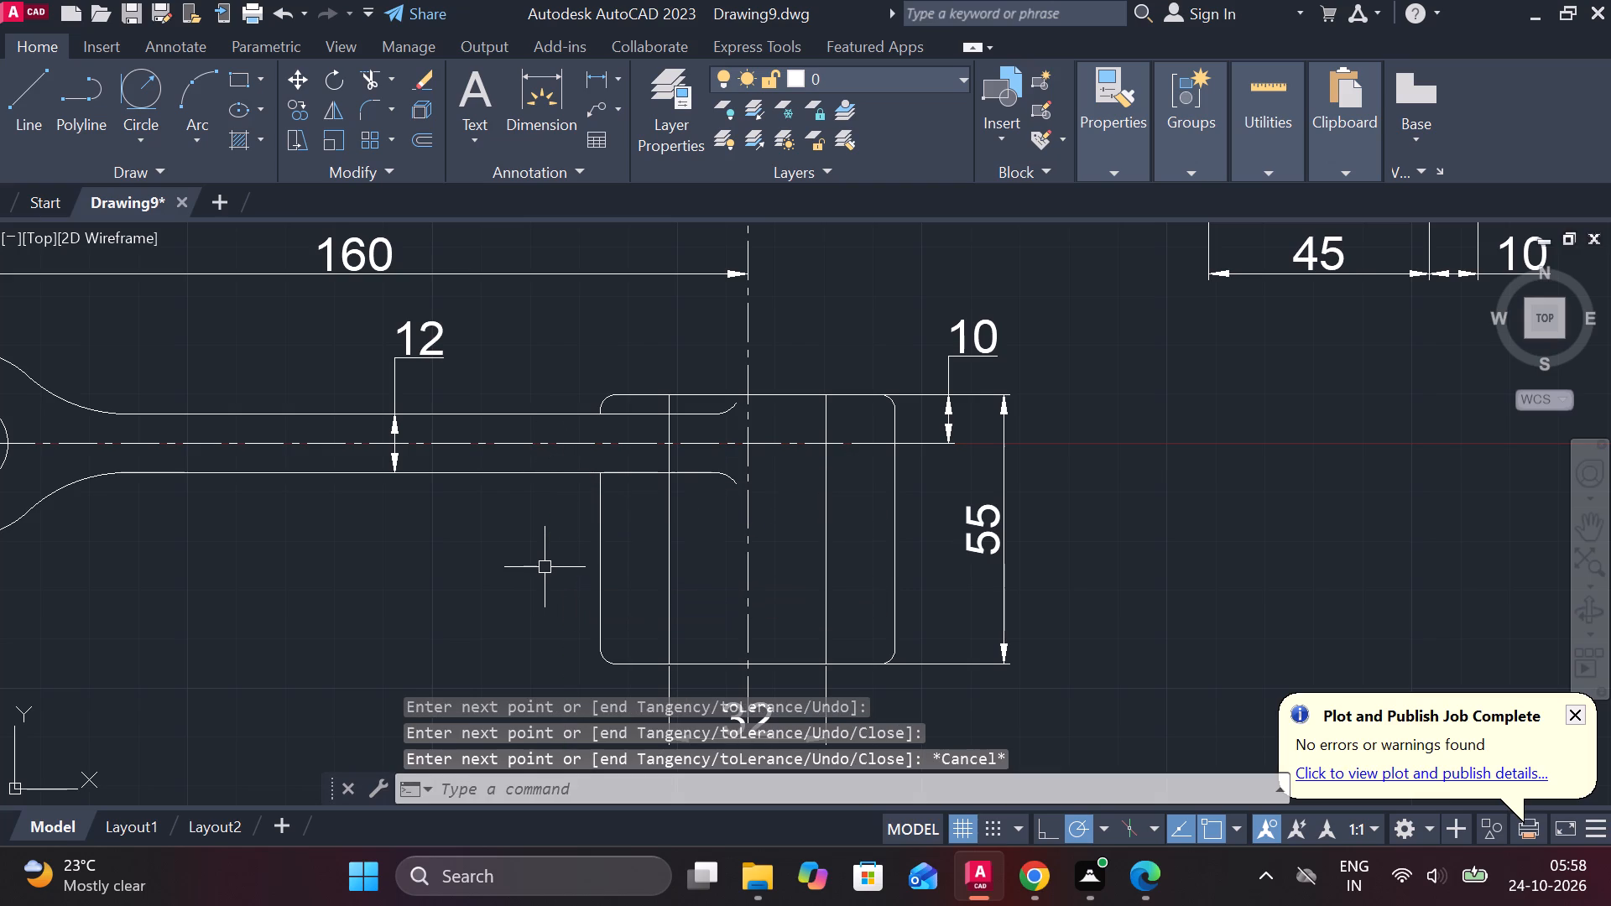
Draw a wavy break line with Spline across the arm, from its upper to its lower edge just left of the hub.
key(space)
scroll(545, 418, up, 3)
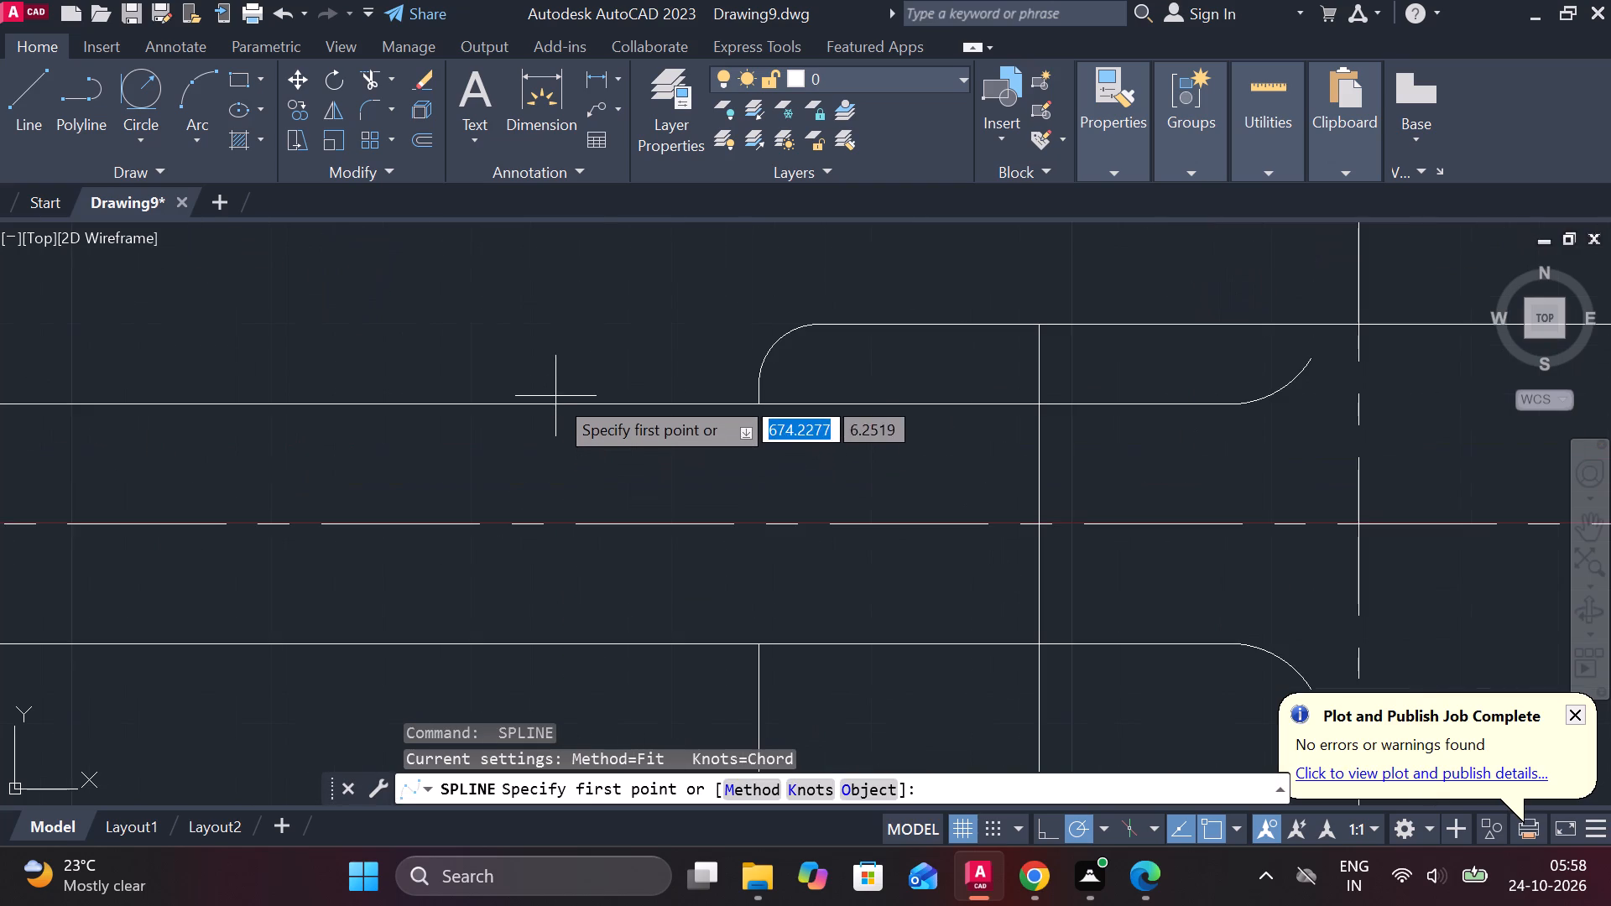
click(555, 396)
click(581, 449)
click(581, 487)
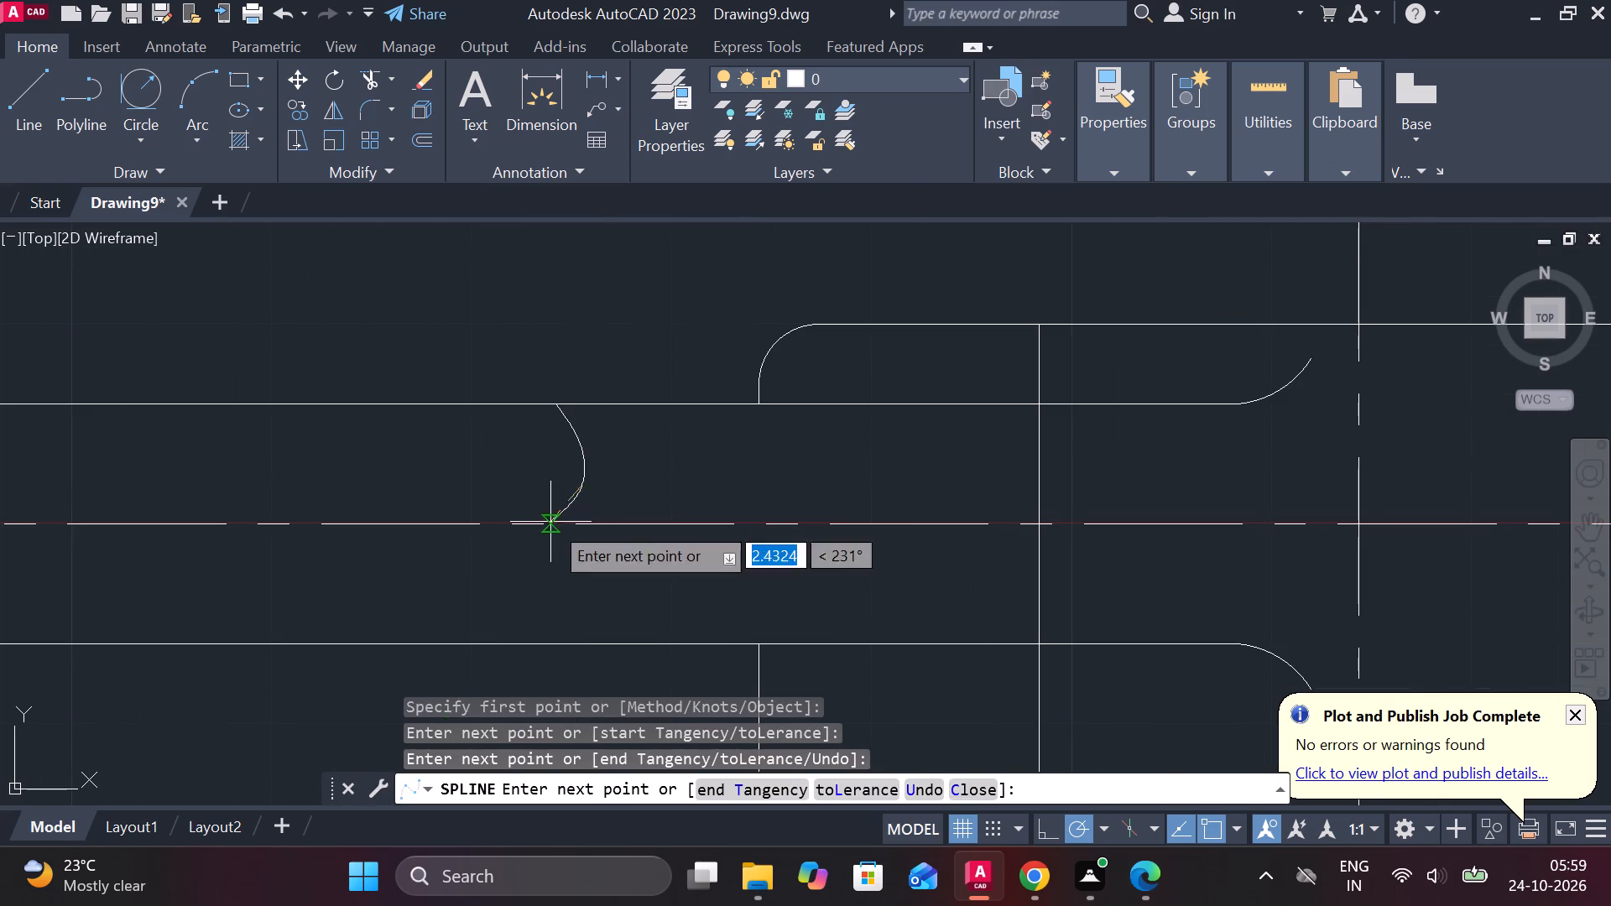
click(550, 522)
click(551, 592)
click(576, 613)
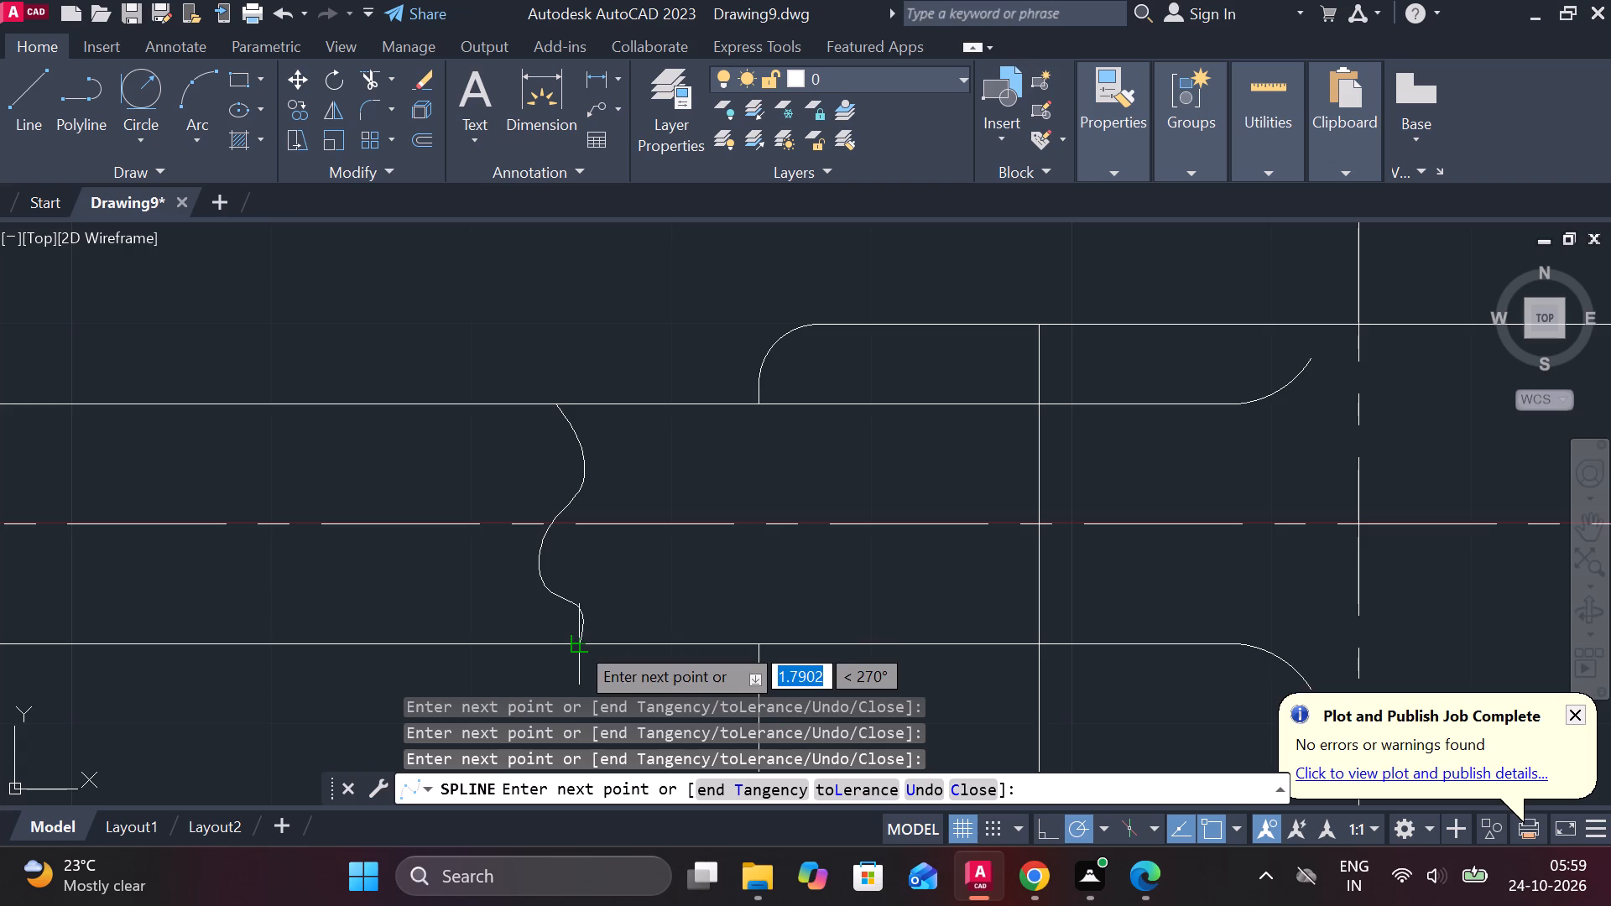
click(576, 643)
key(Return)
Hatch the lower view's broken-out section: the arm end right of the break line and the hub walls on both sides of the bore.
scroll(700, 547, down, 2)
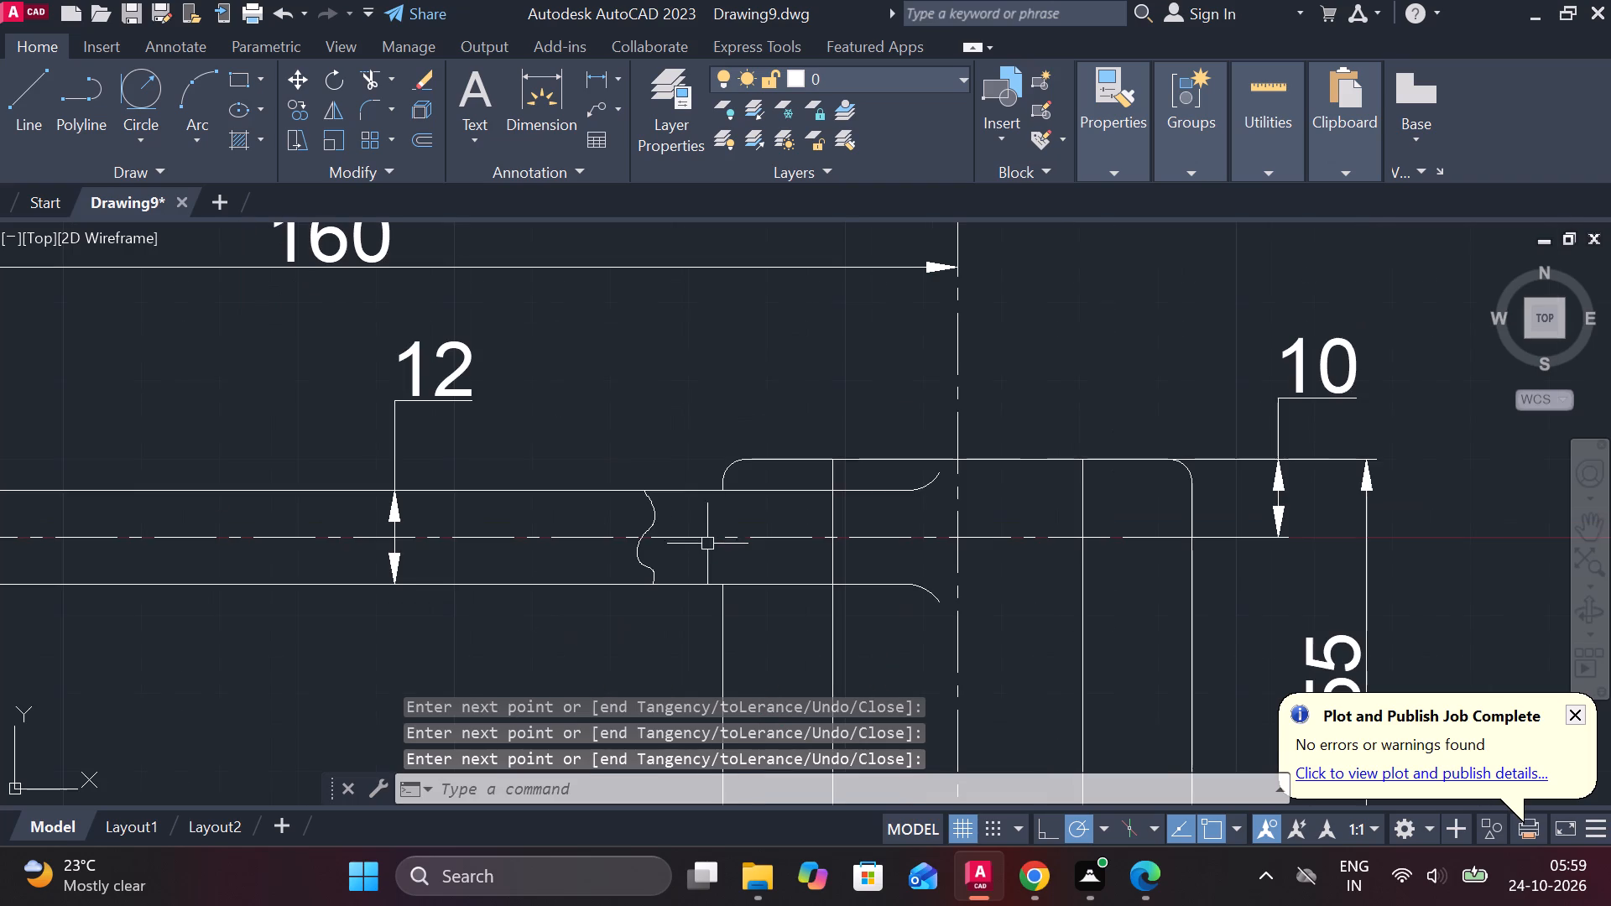
click(237, 138)
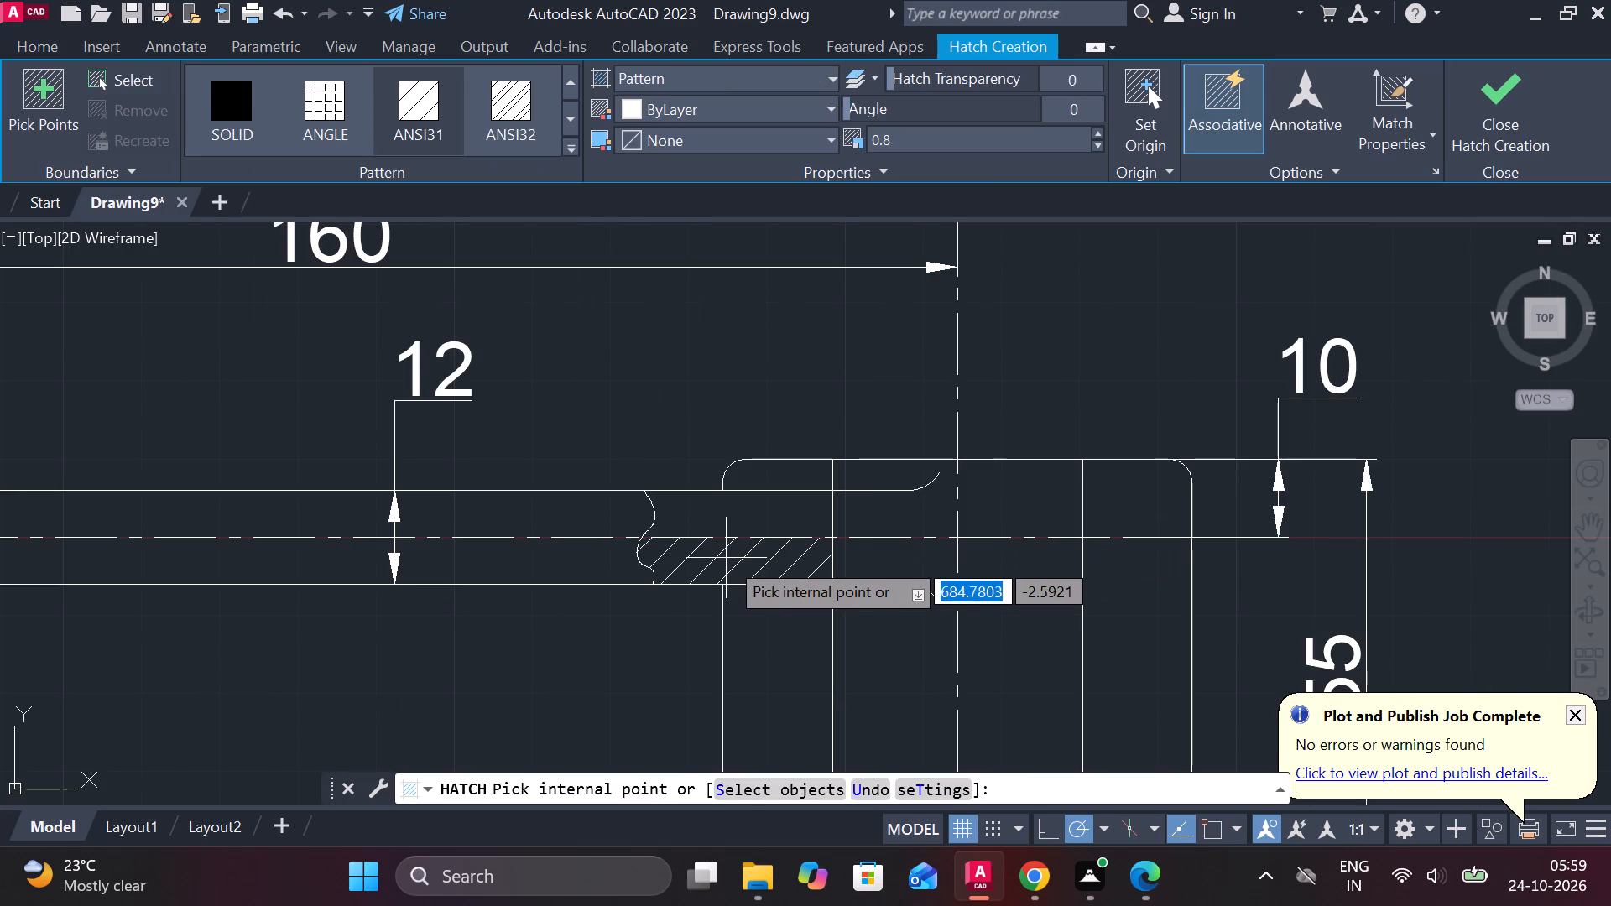
click(726, 558)
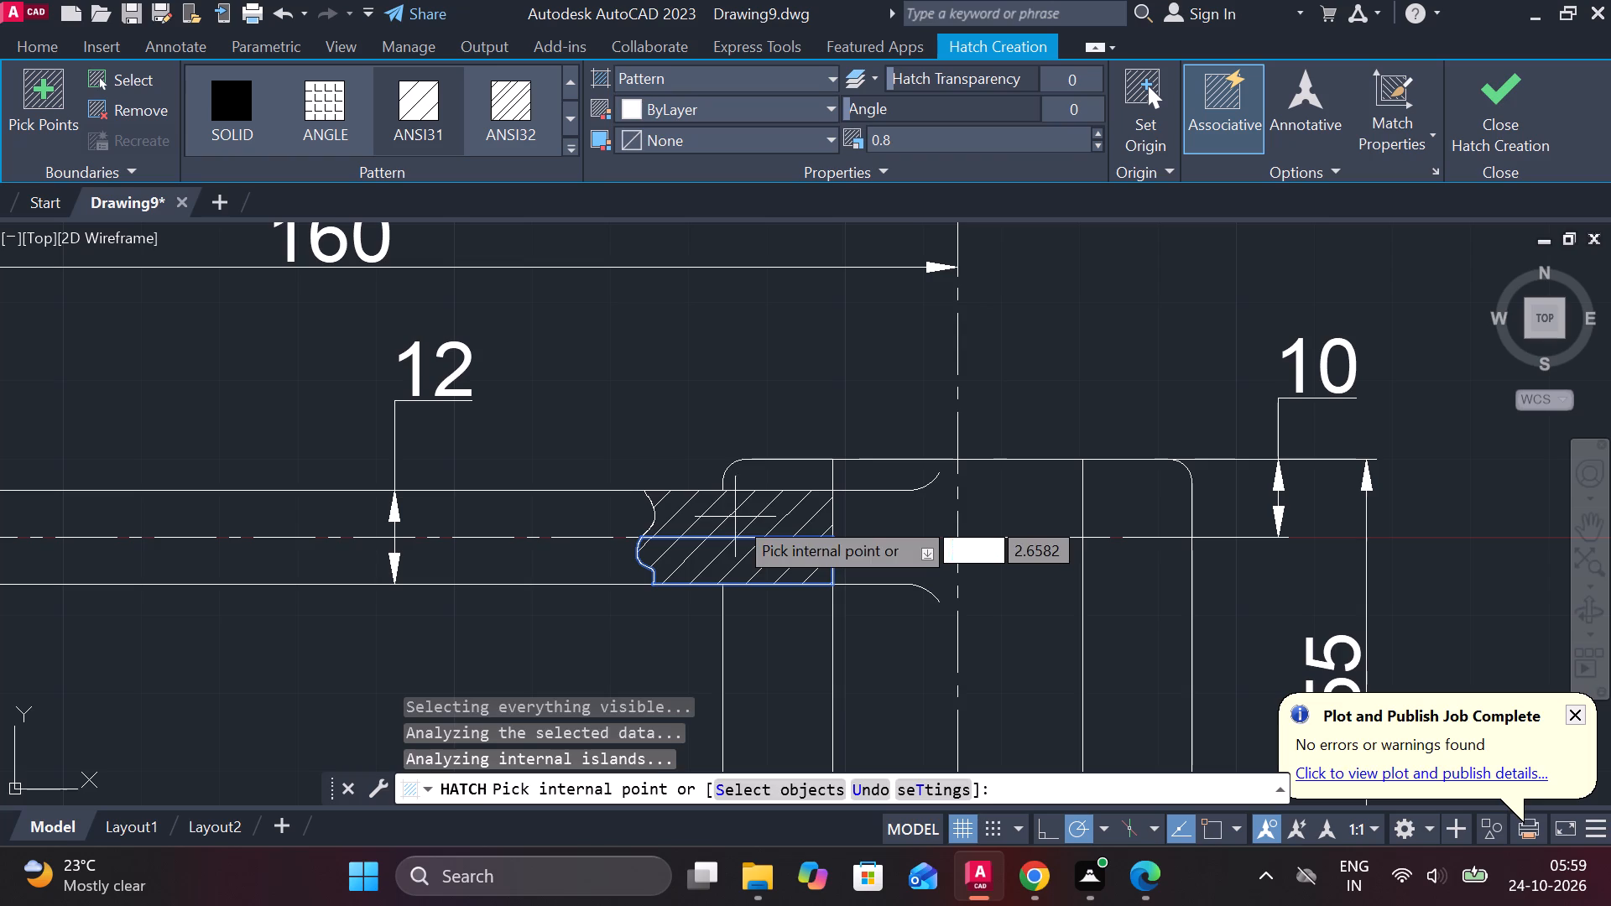
click(735, 517)
click(791, 469)
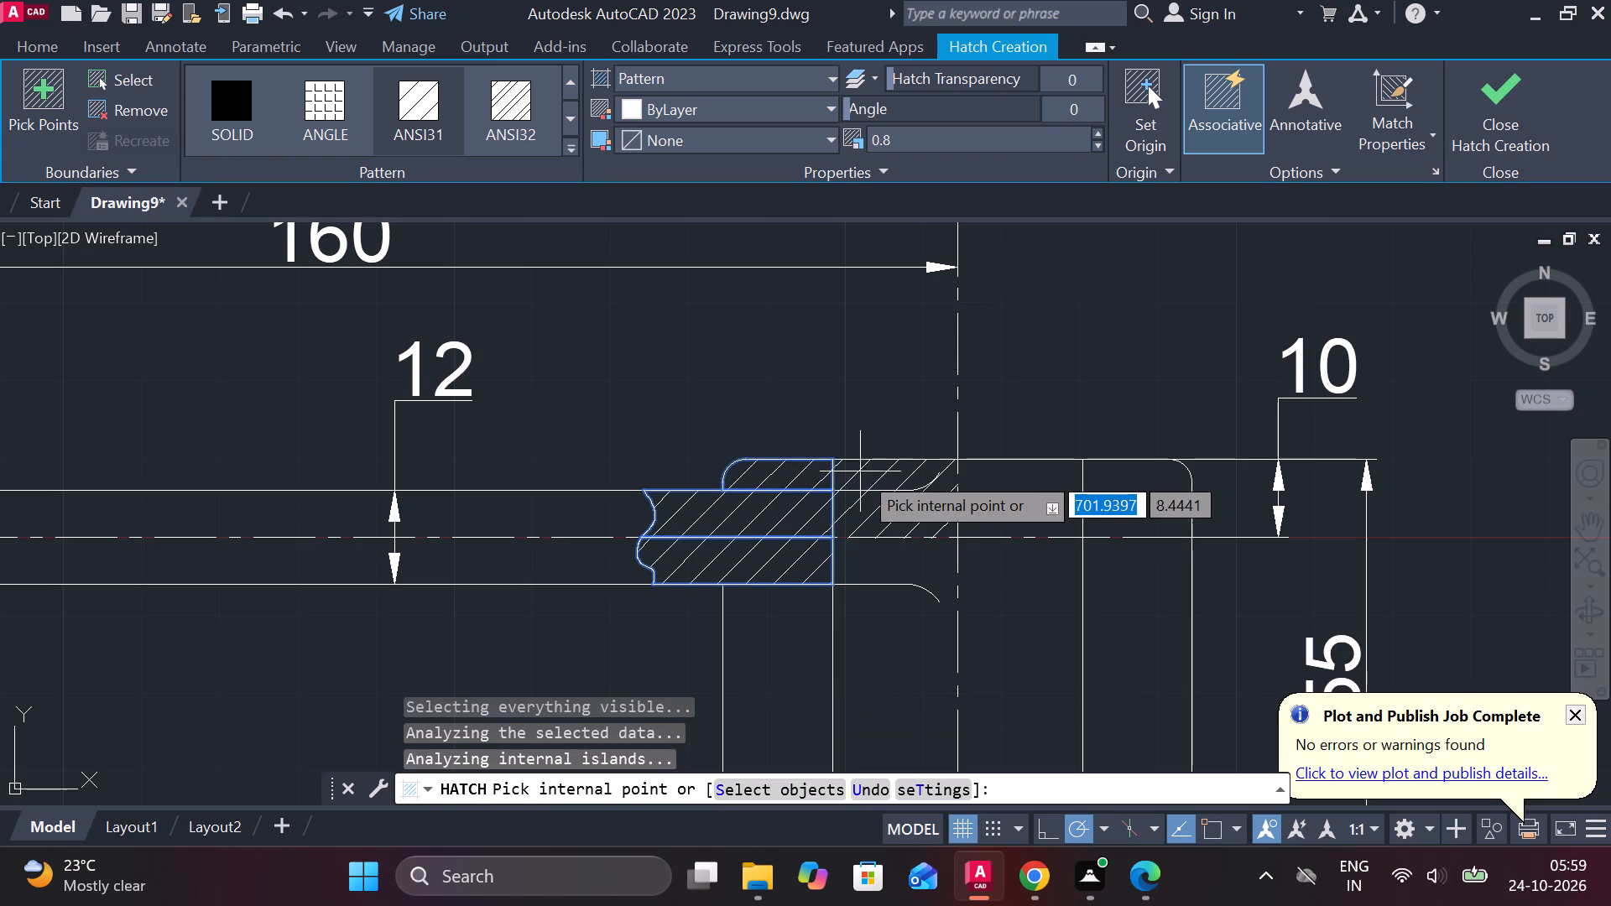
click(860, 471)
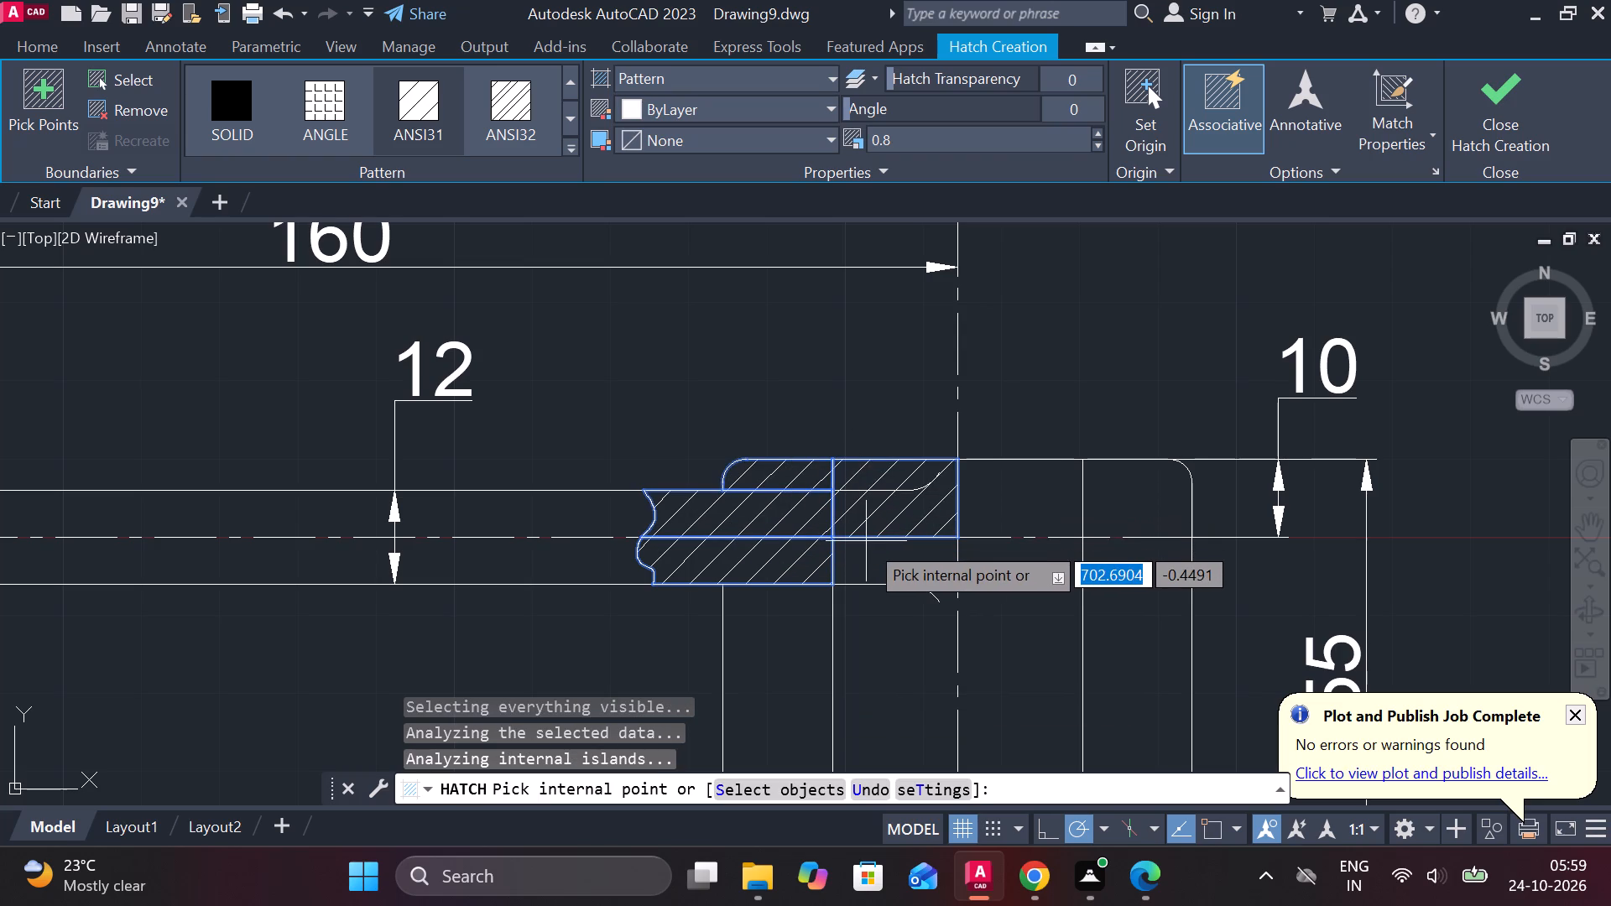
key(ctrl+z)
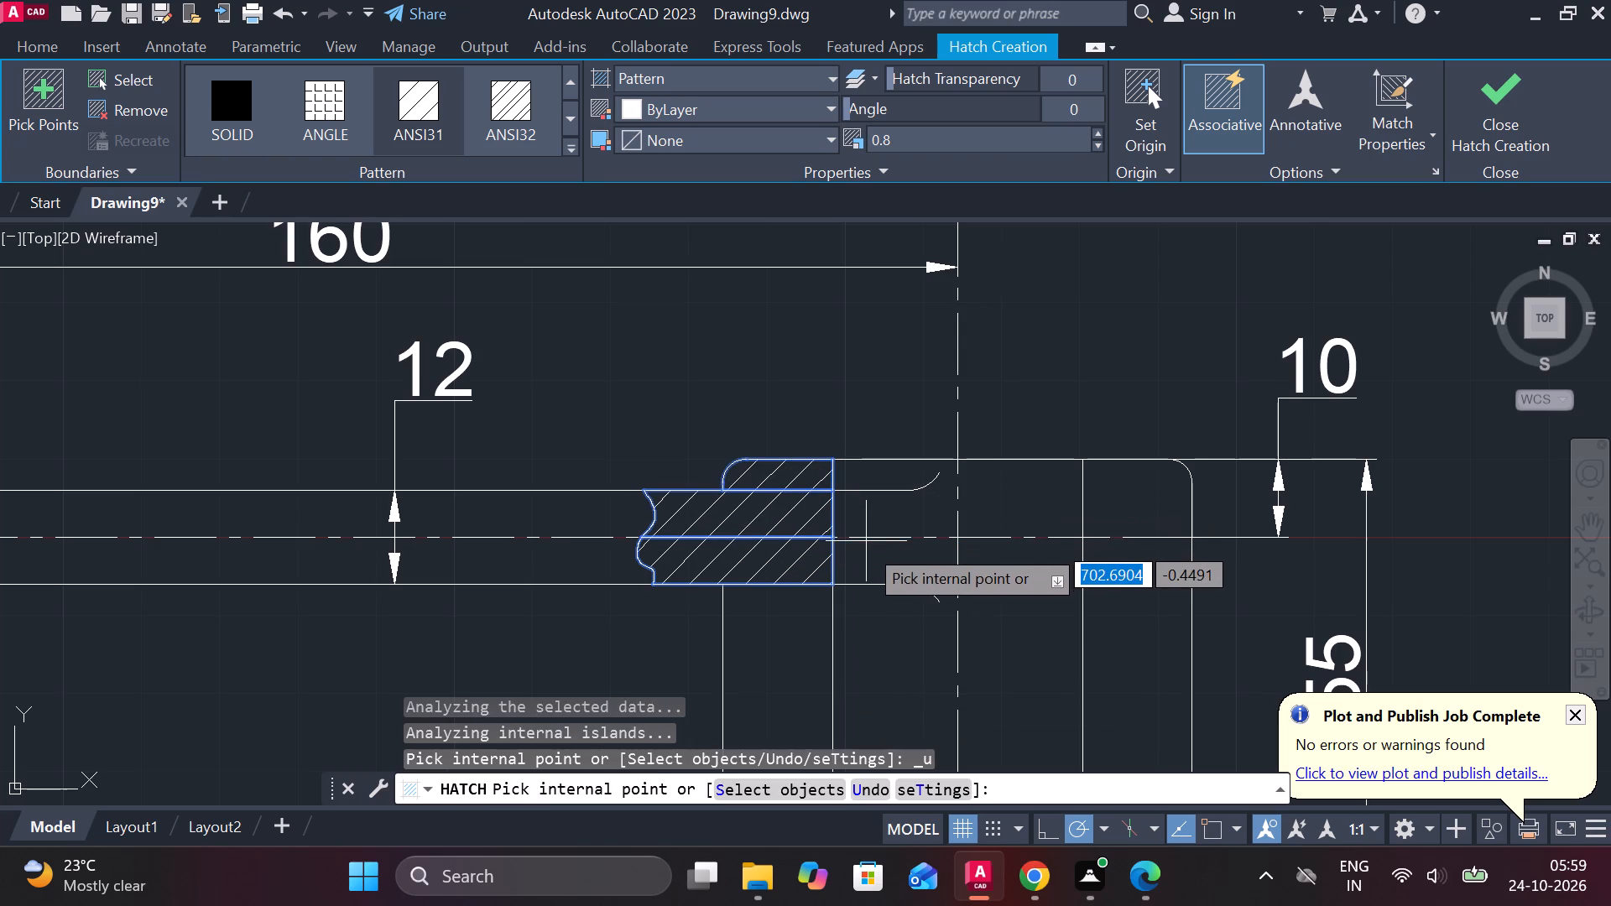
click(820, 648)
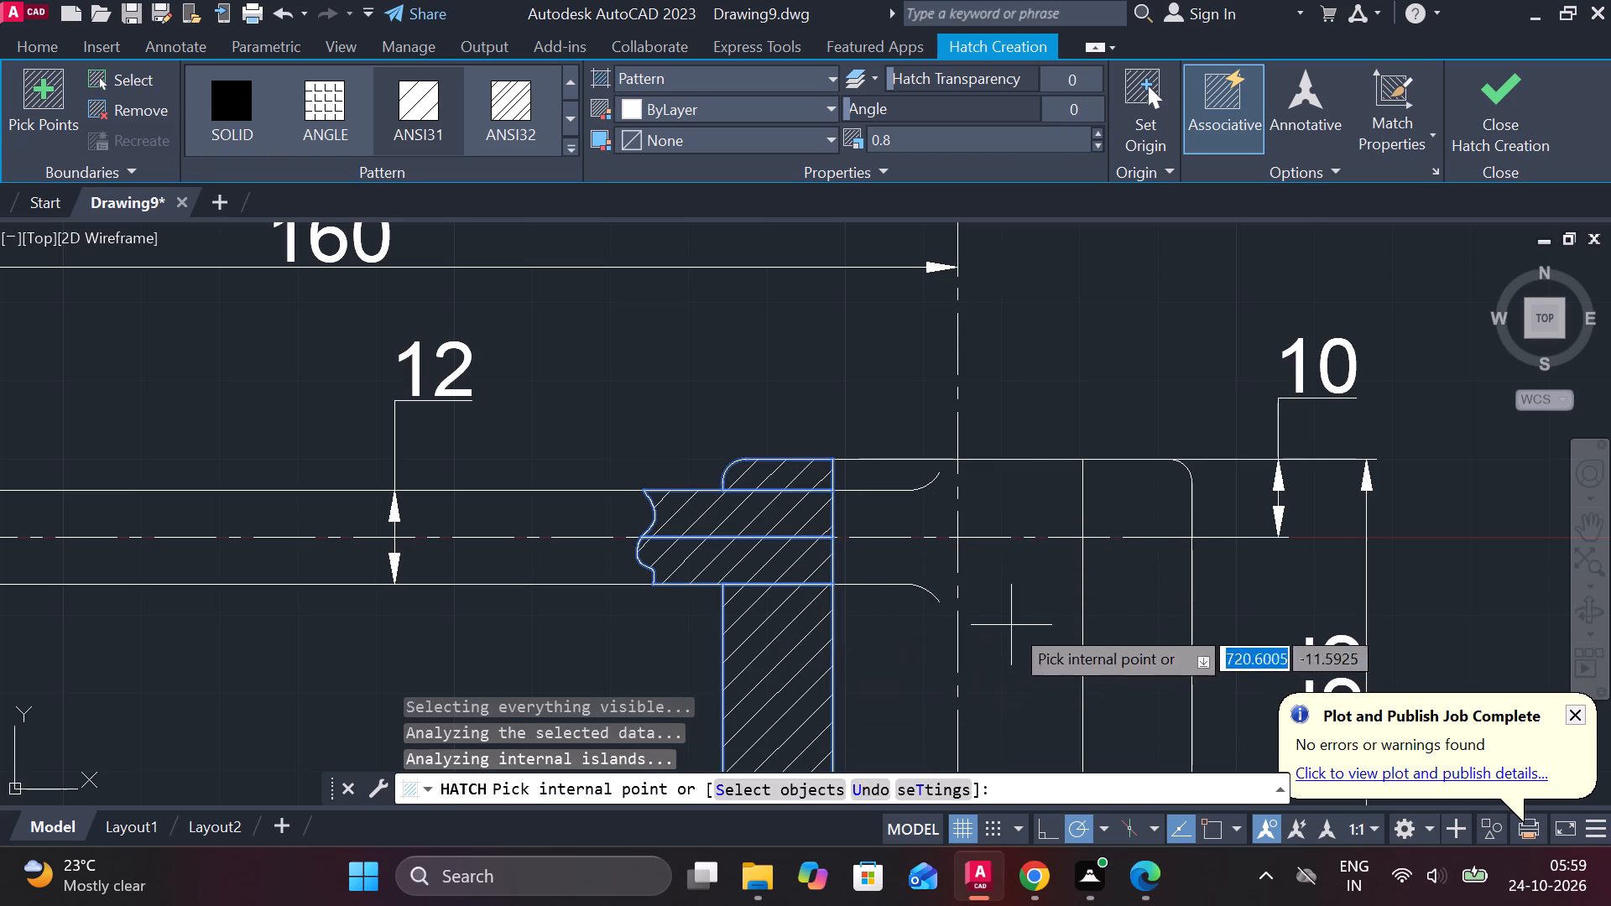
click(1113, 596)
click(1127, 489)
scroll(1161, 581, down, 2)
click(1493, 126)
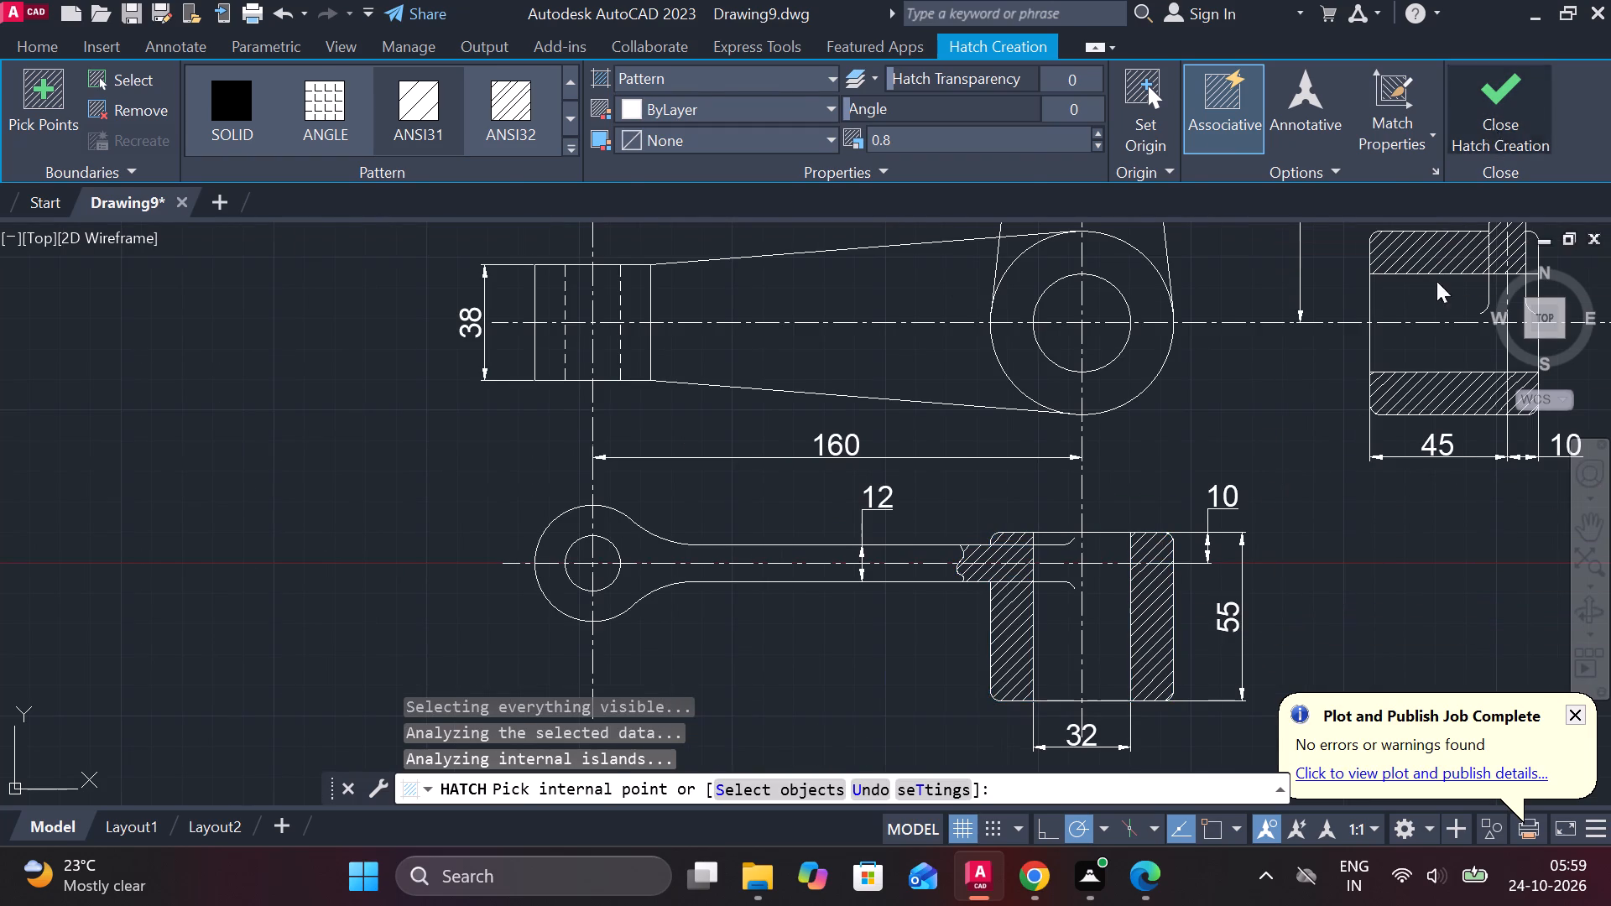
Dimension the diameters of the hub's bore and outer circle in the front view, with both texts placed below and right of the hub.
middle_drag(1380, 566, 1115, 488)
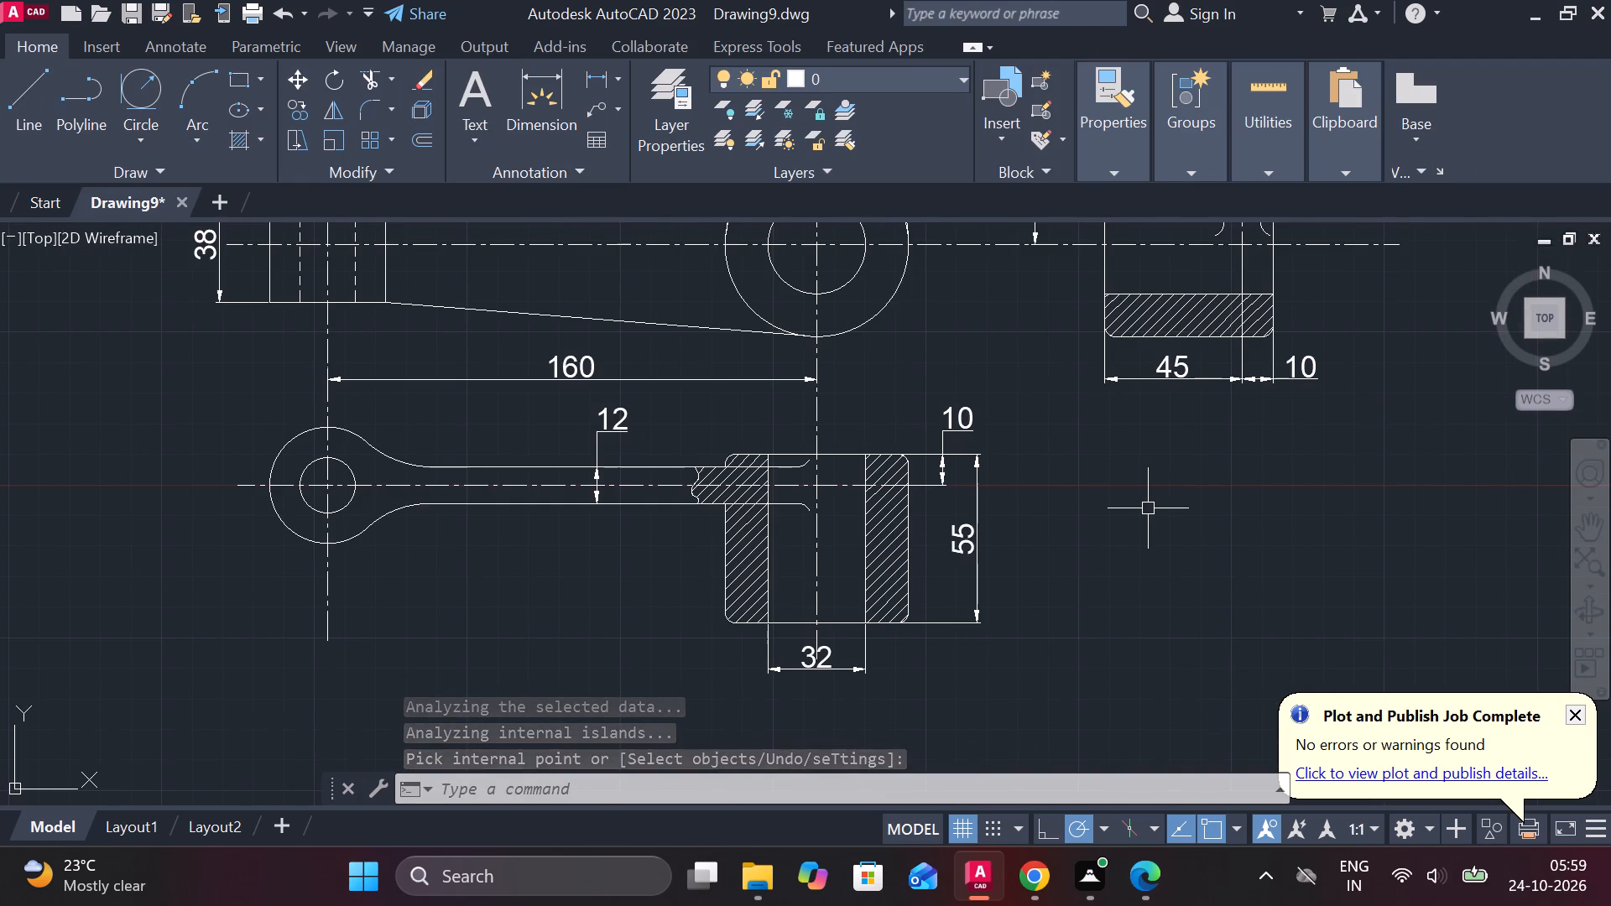
scroll(1148, 511, down, 1)
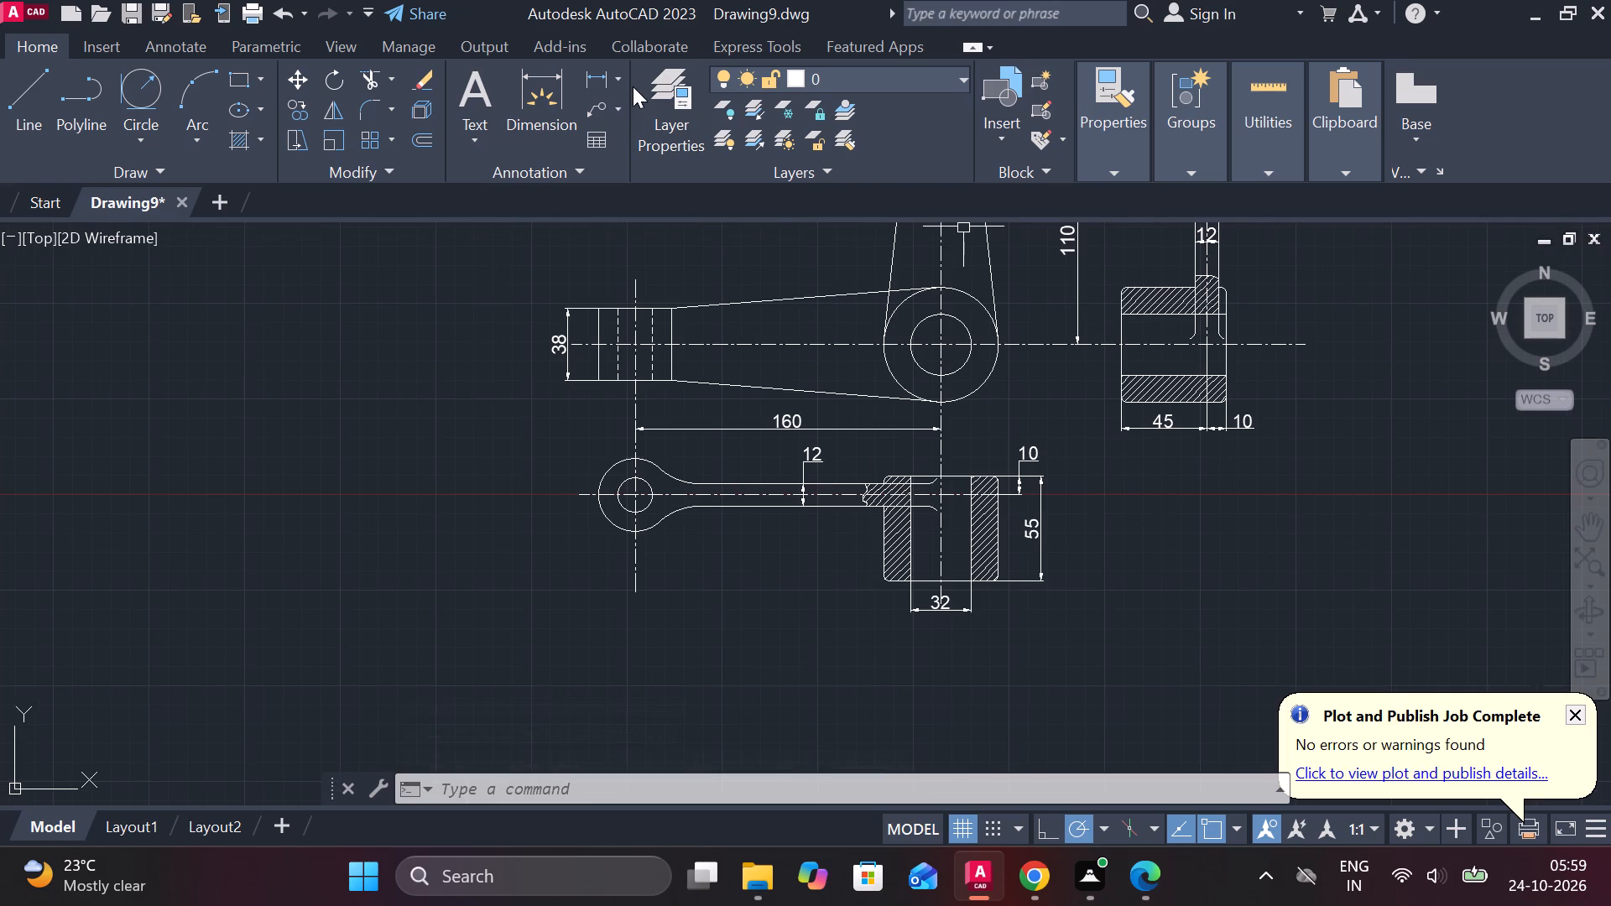
click(619, 72)
click(631, 386)
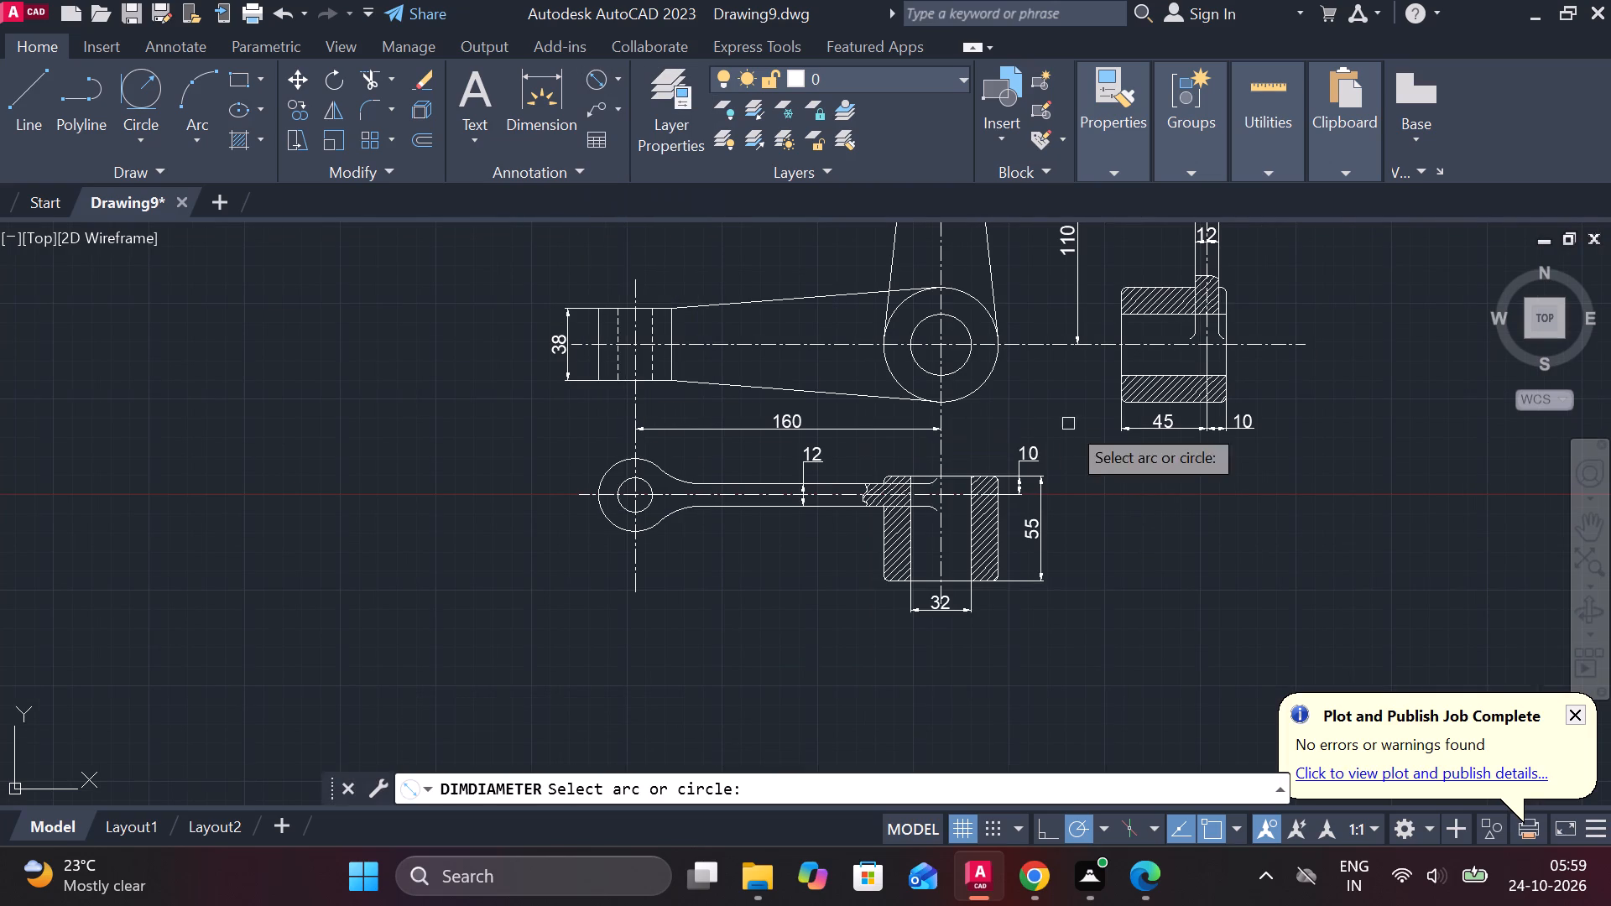
scroll(1034, 402, up, 2)
middle_drag(1034, 402, 891, 487)
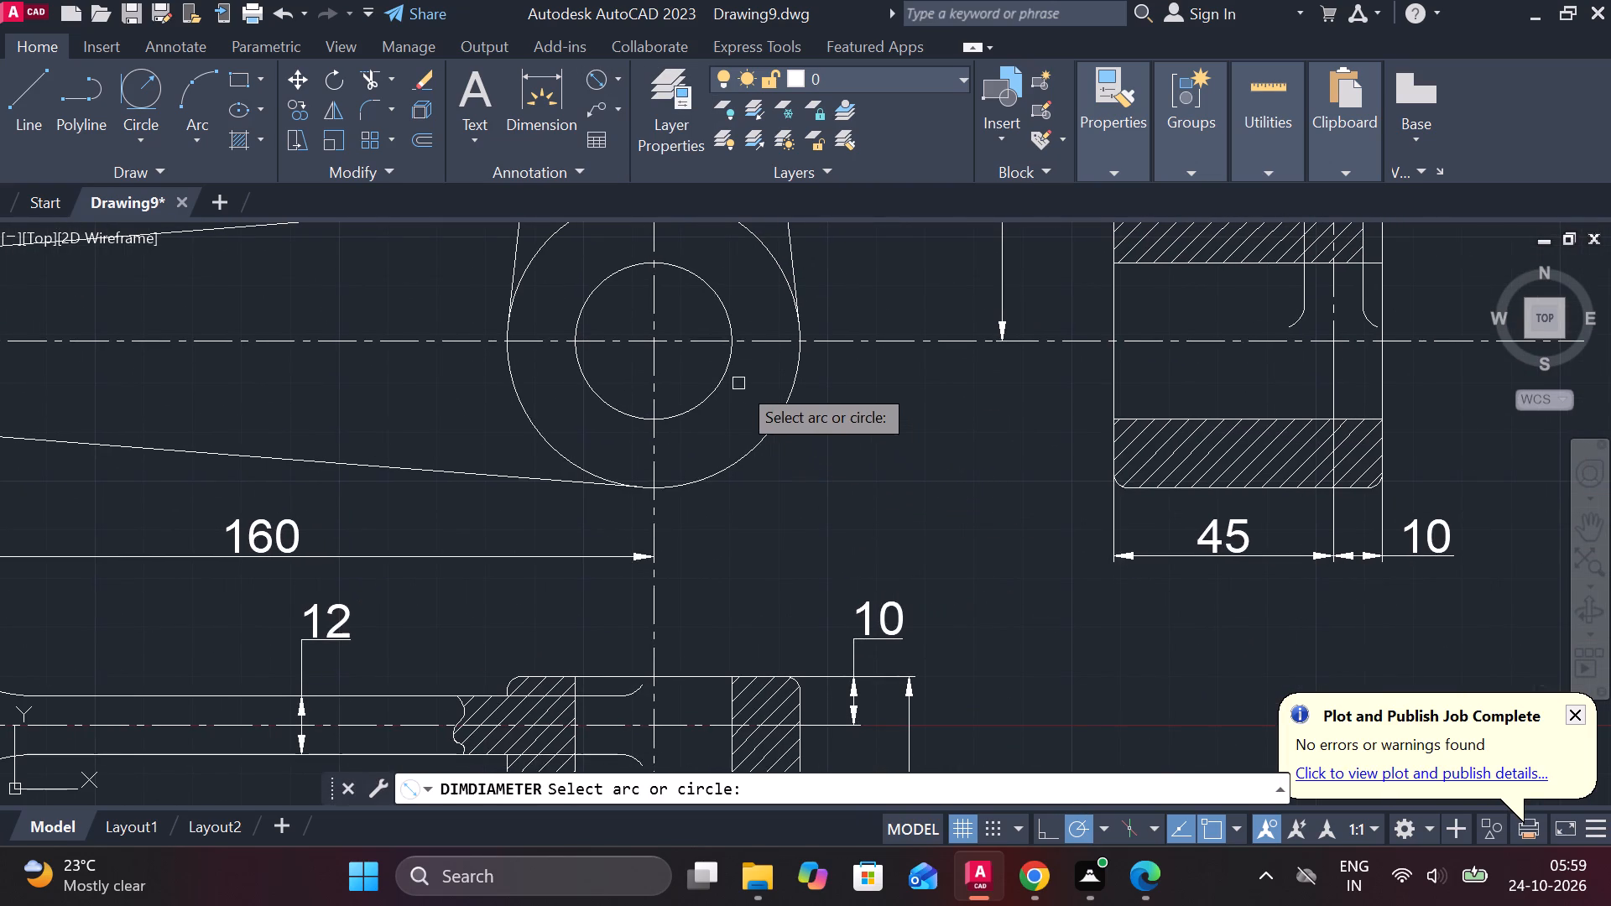
click(728, 372)
click(873, 434)
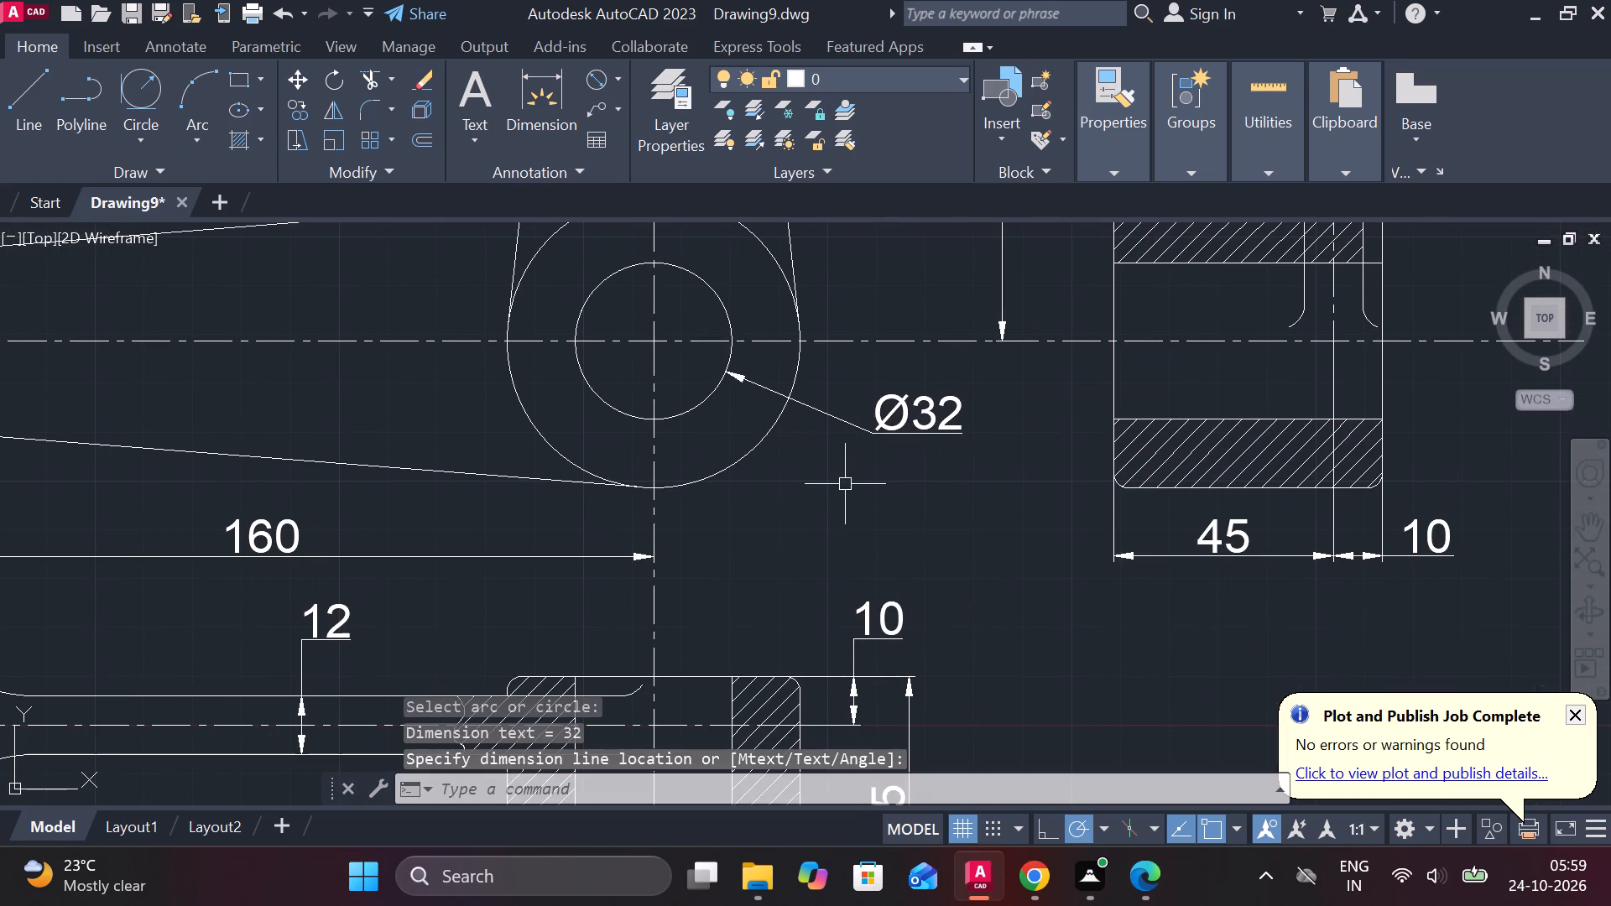
key(space)
click(753, 456)
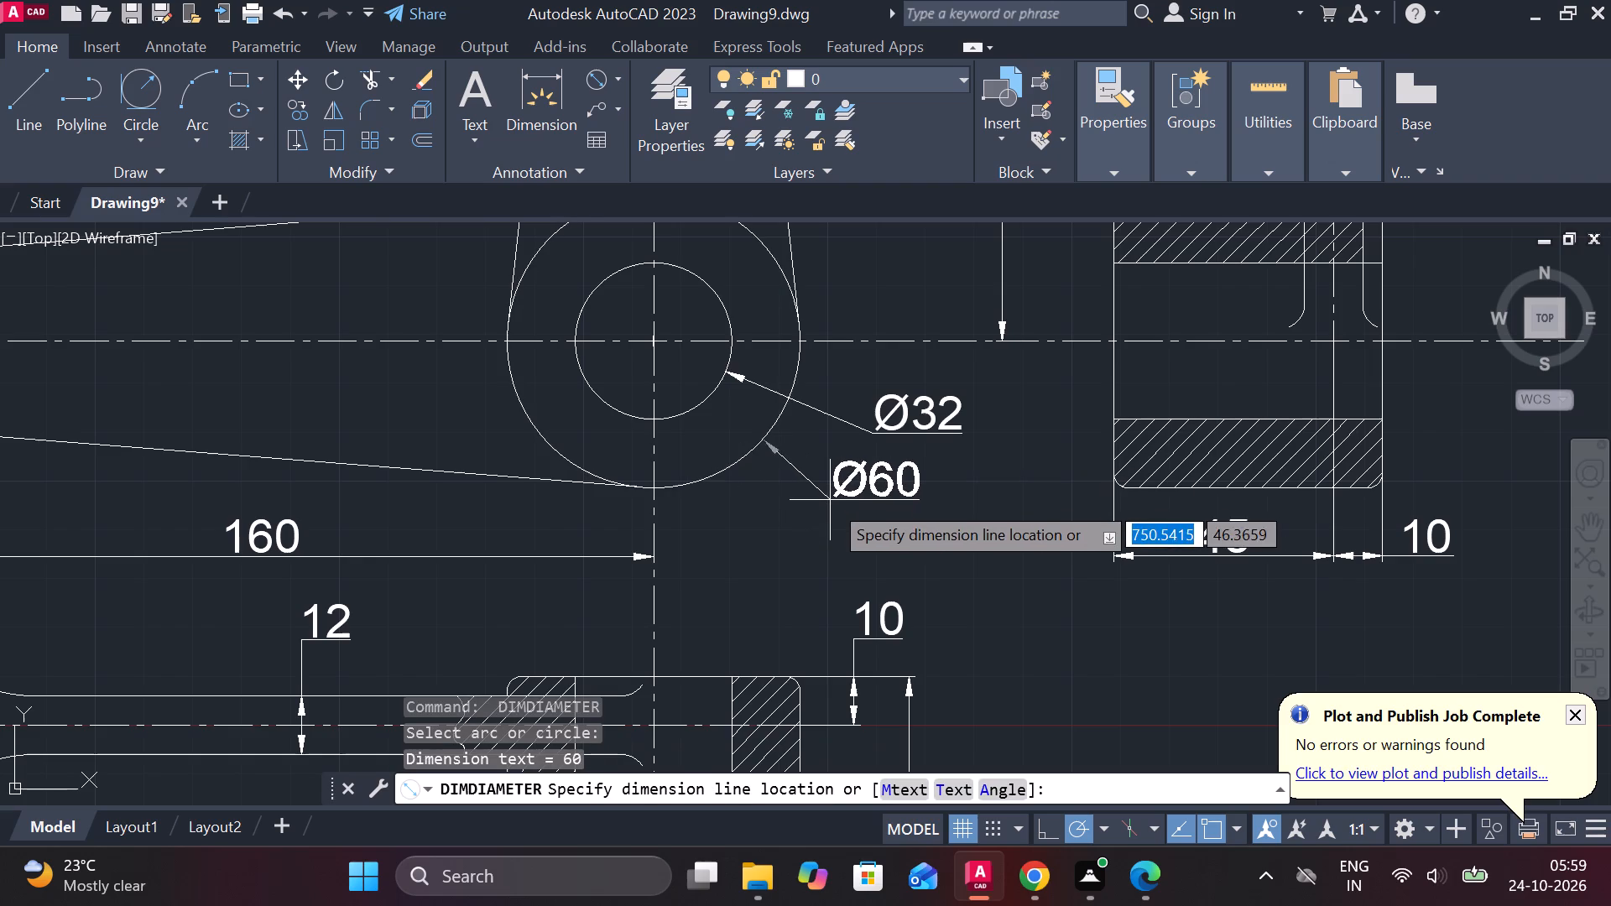
click(828, 504)
Dimension the outer and hole diameters of the round eye in the lower view, placing the outer one below left and the hole's above left.
scroll(928, 523, down, 2)
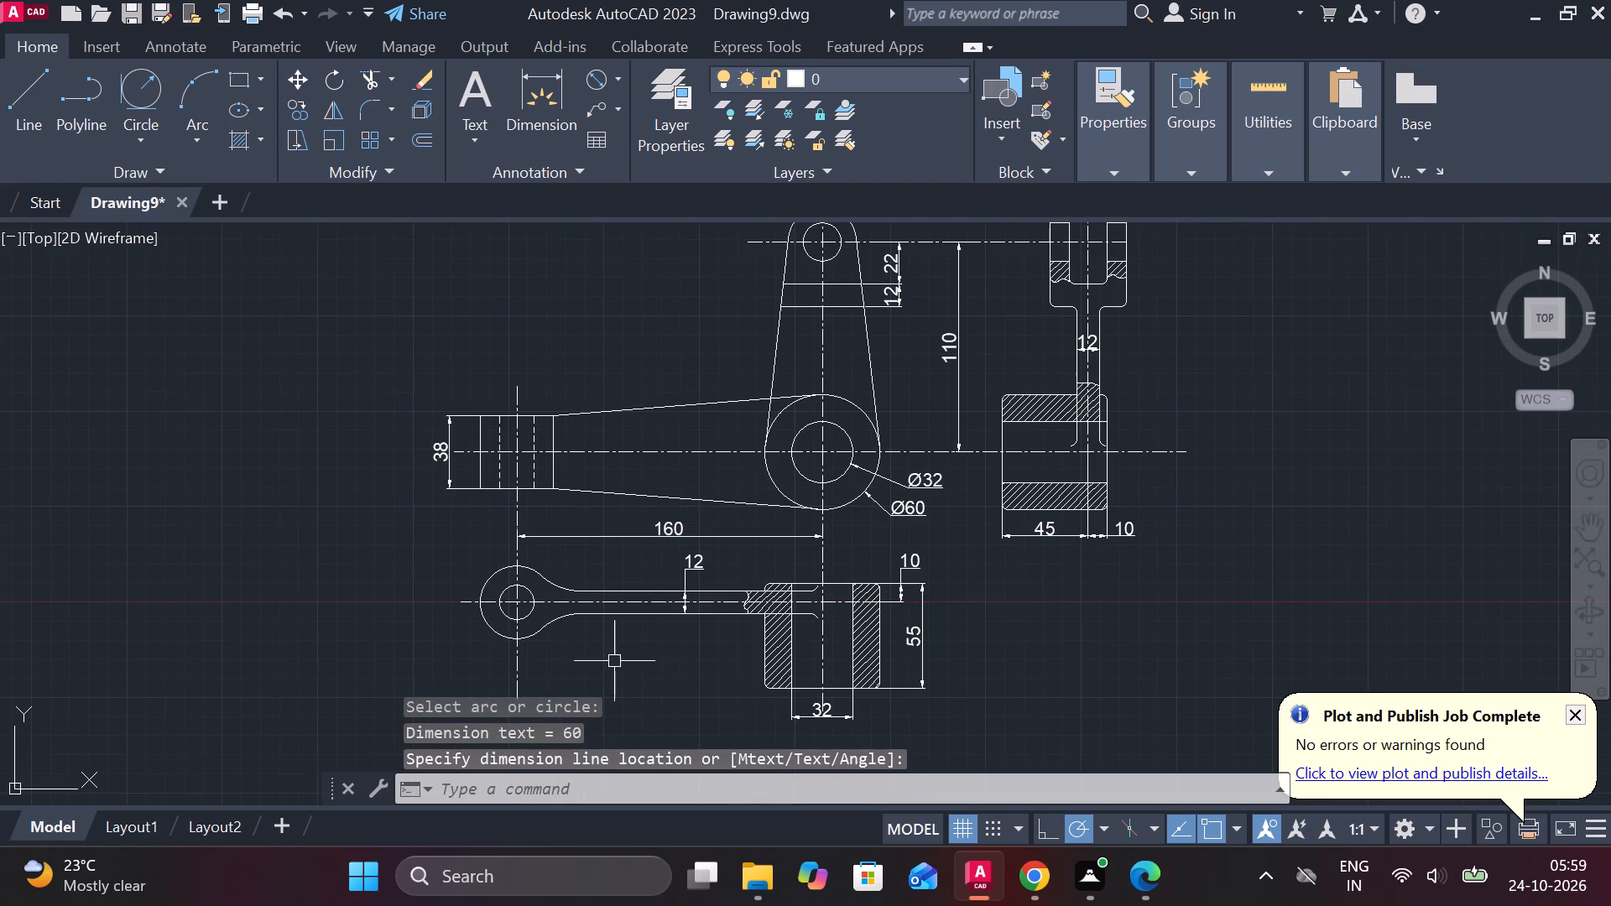
middle_drag(611, 659, 693, 583)
scroll(645, 577, up, 1)
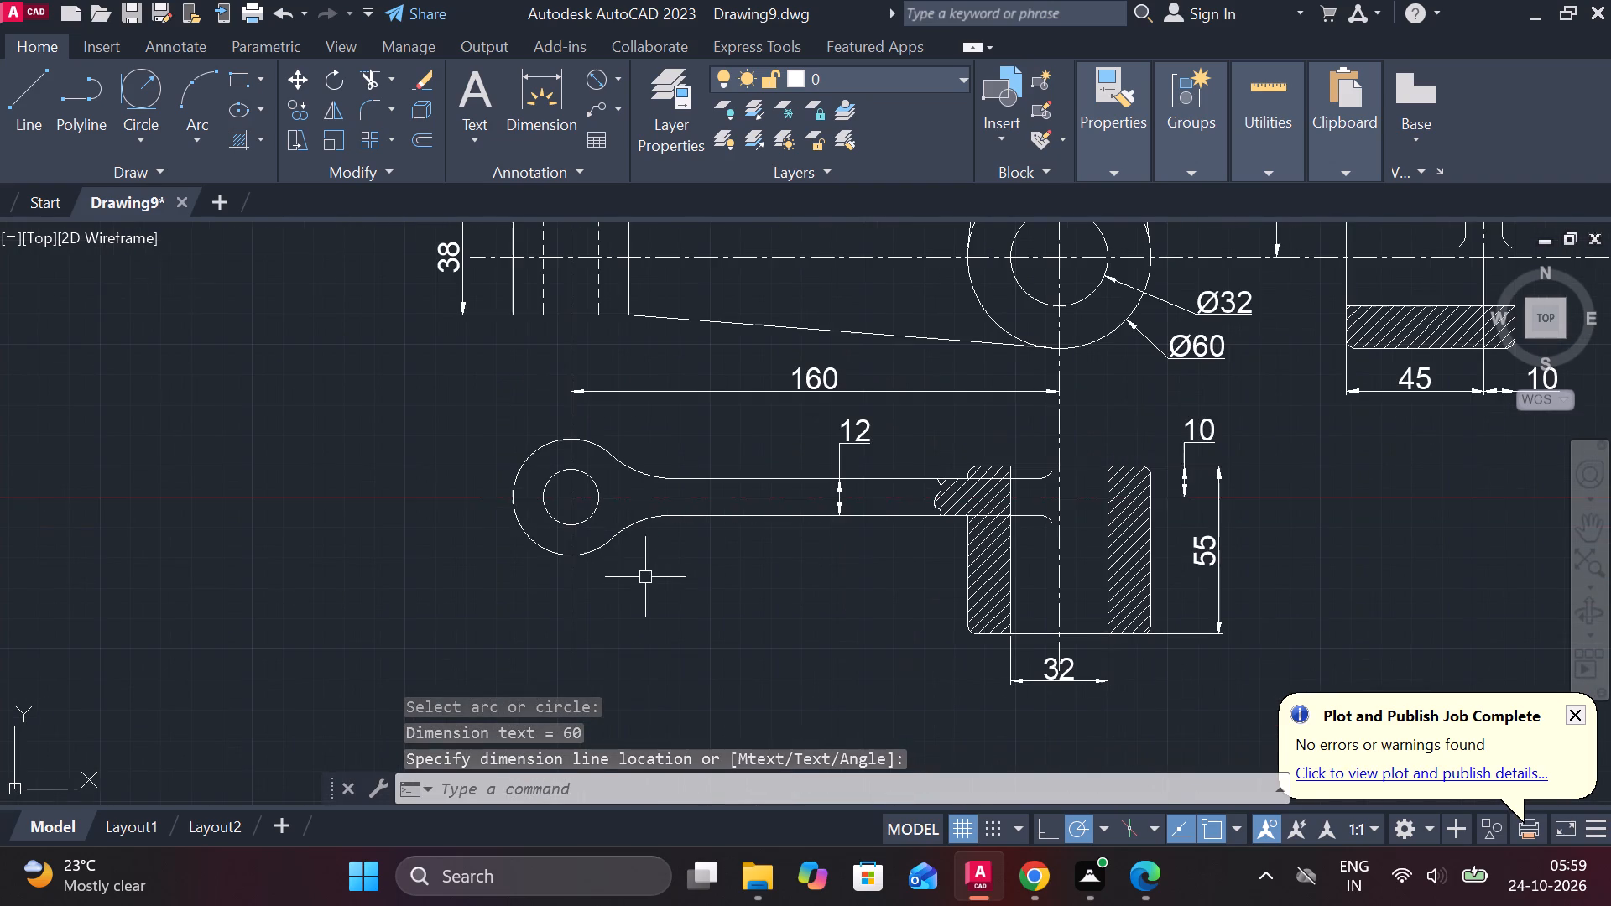
click(524, 454)
key(Escape)
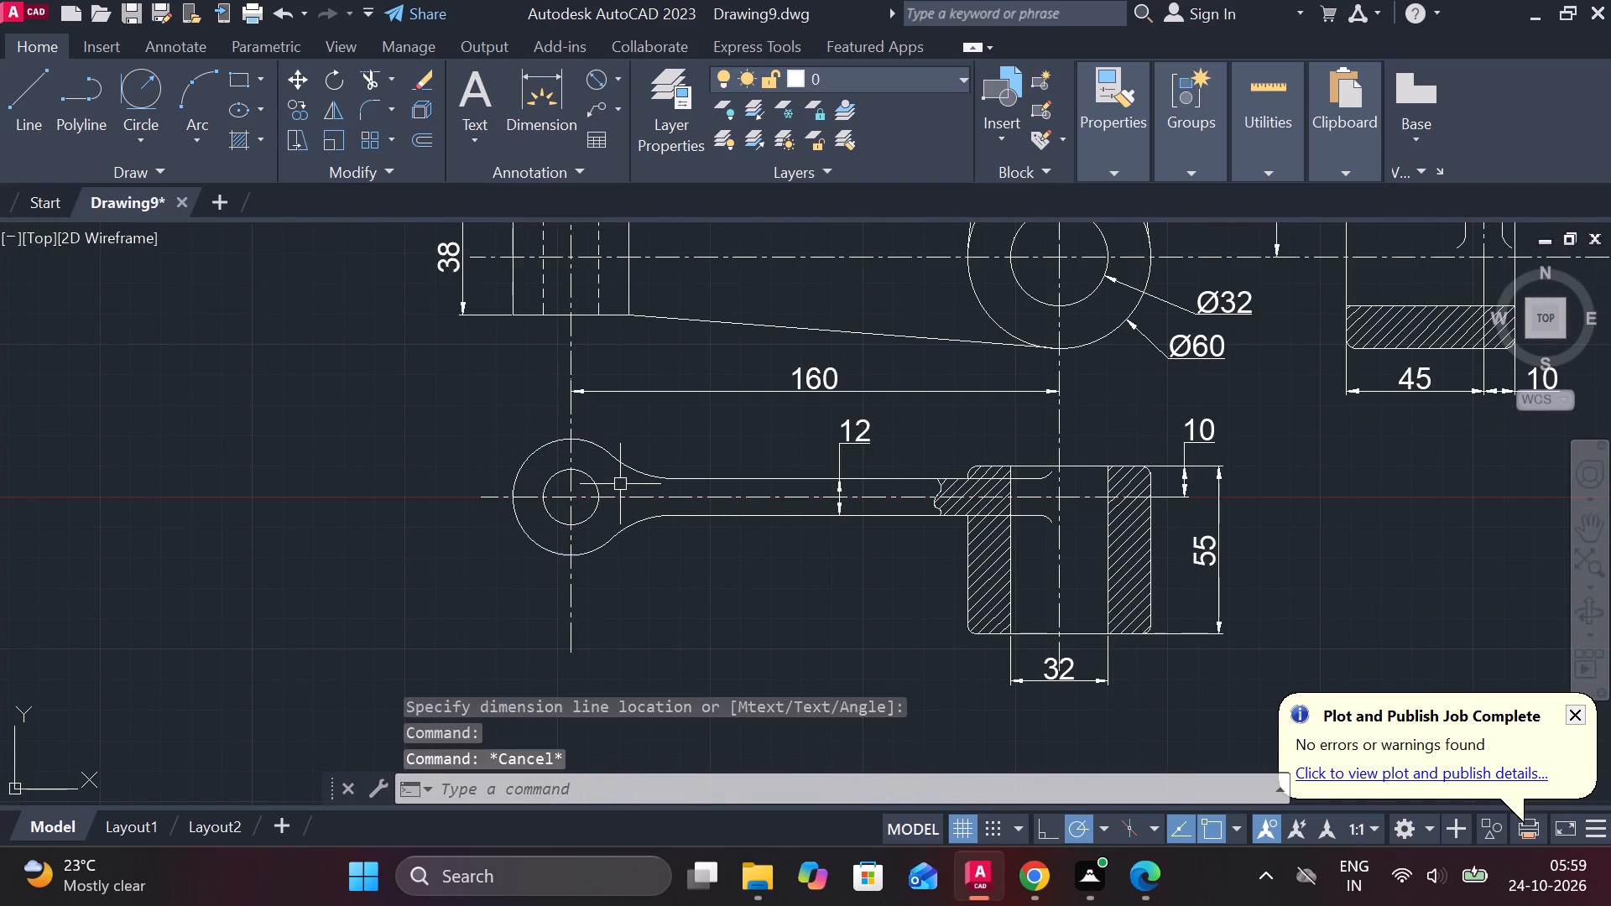
key(space)
click(520, 462)
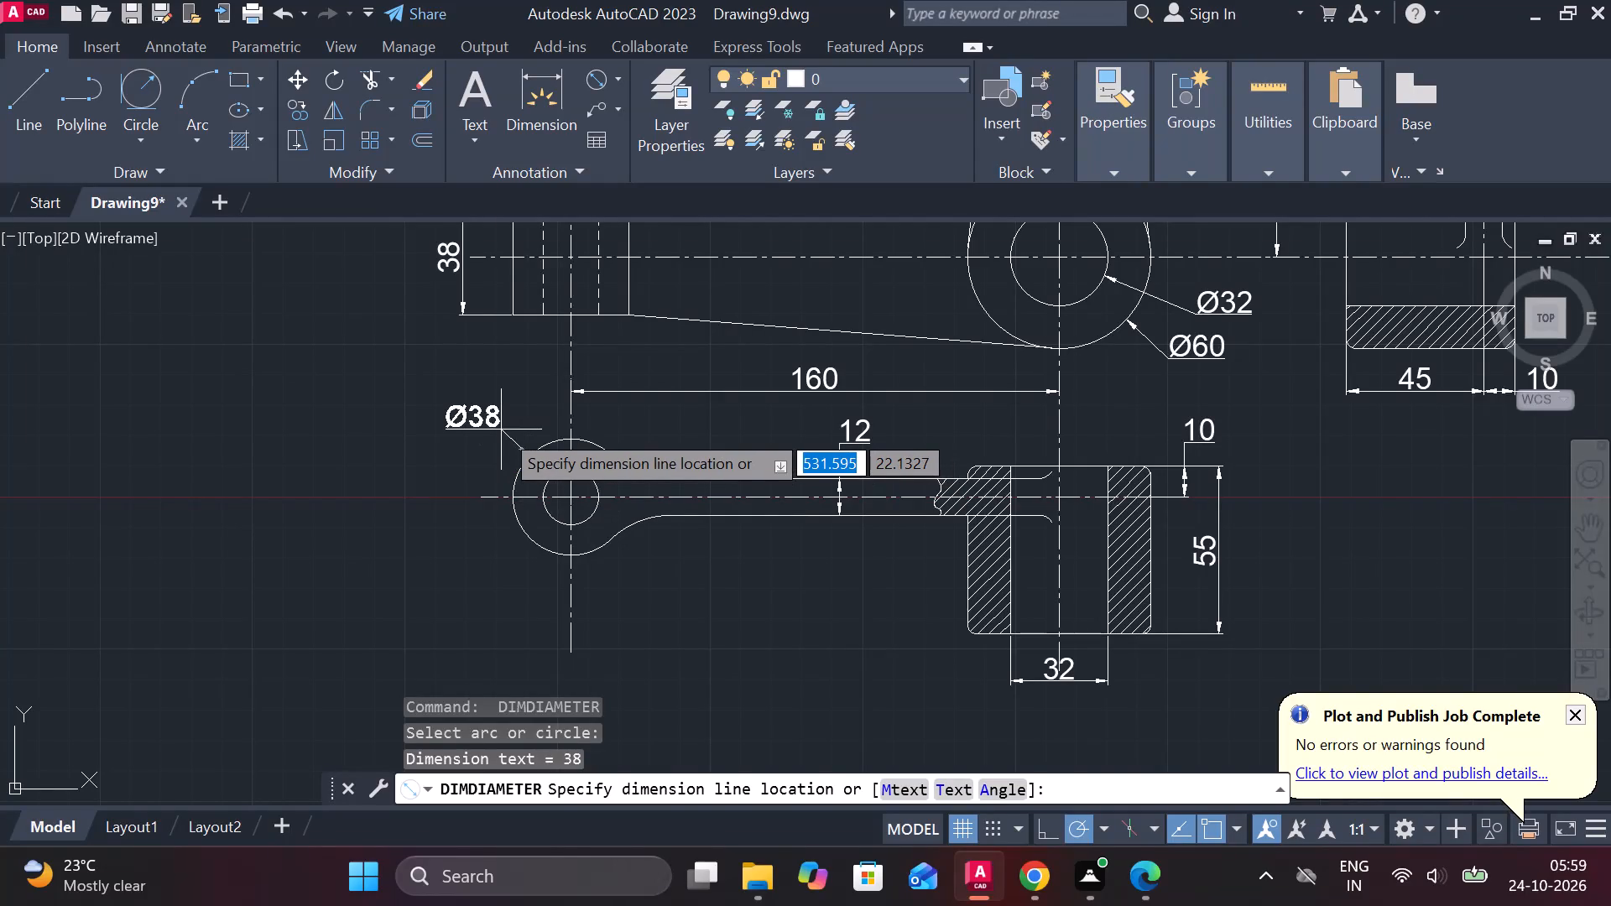
double_click(507, 586)
key(space)
click(544, 476)
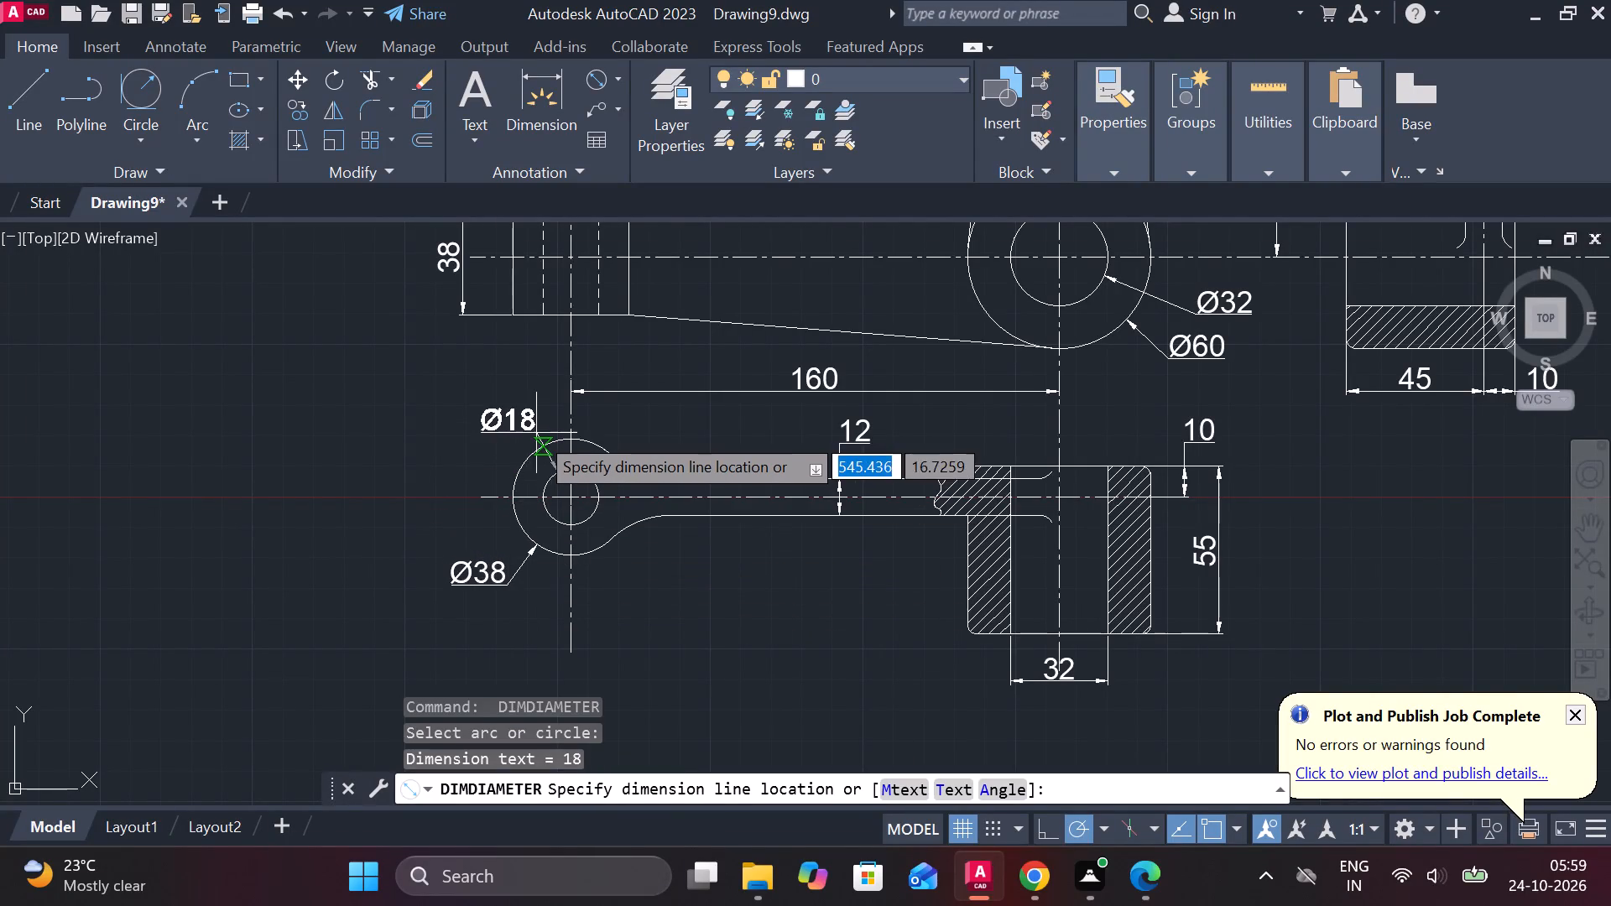
click(492, 432)
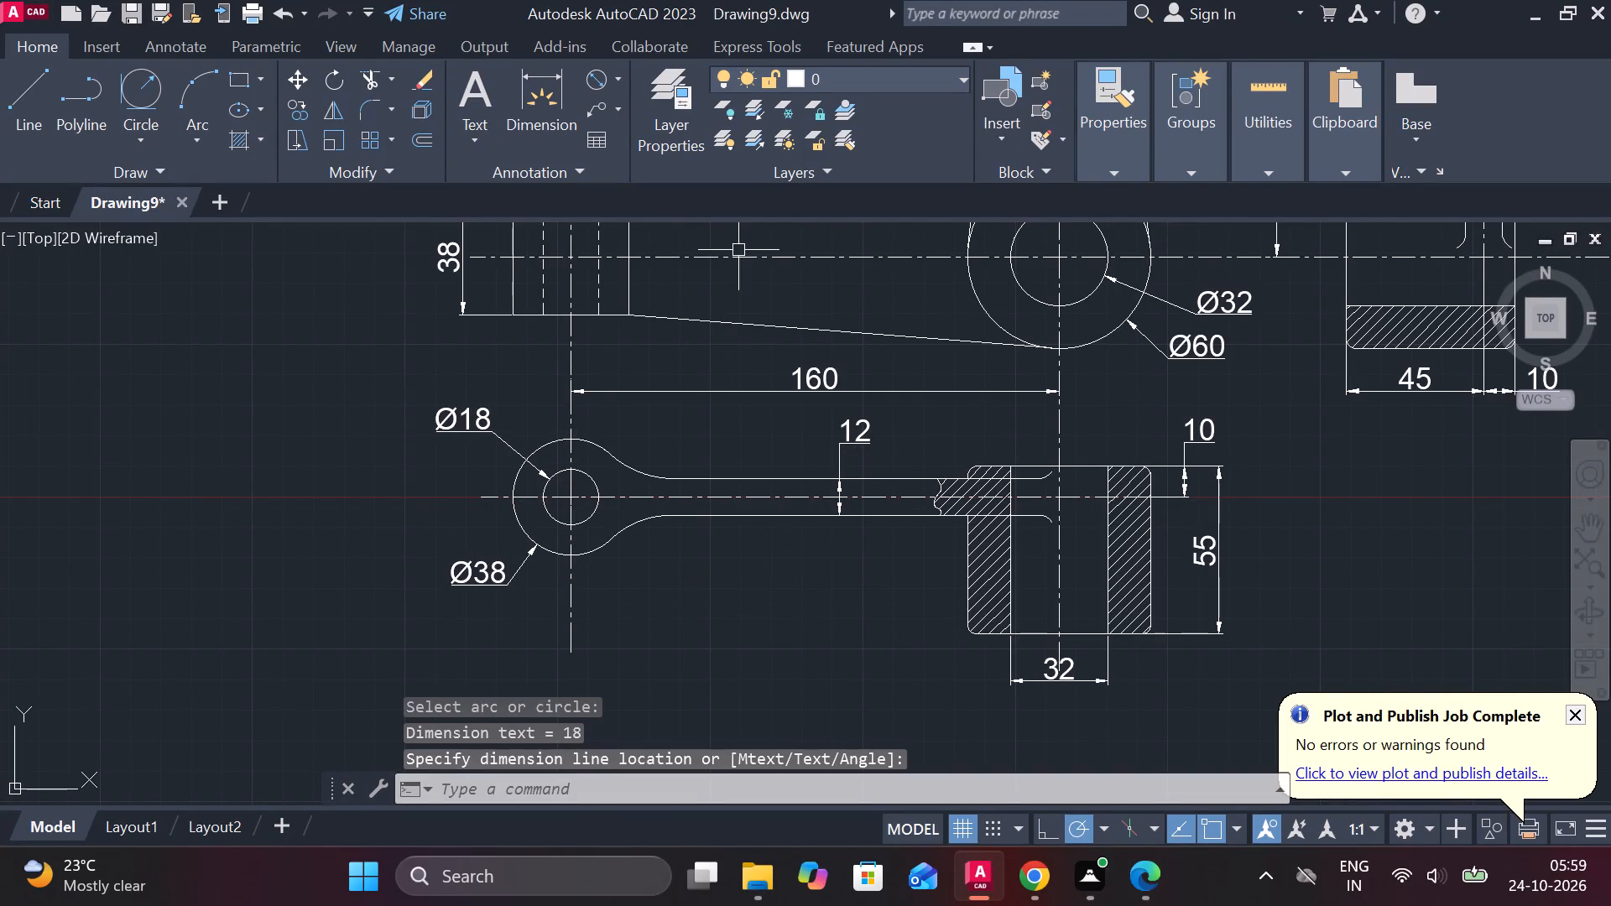
Add a radius dimension to the lower fillet arc joining the round eye to the arm in the lower view.
click(624, 122)
click(602, 117)
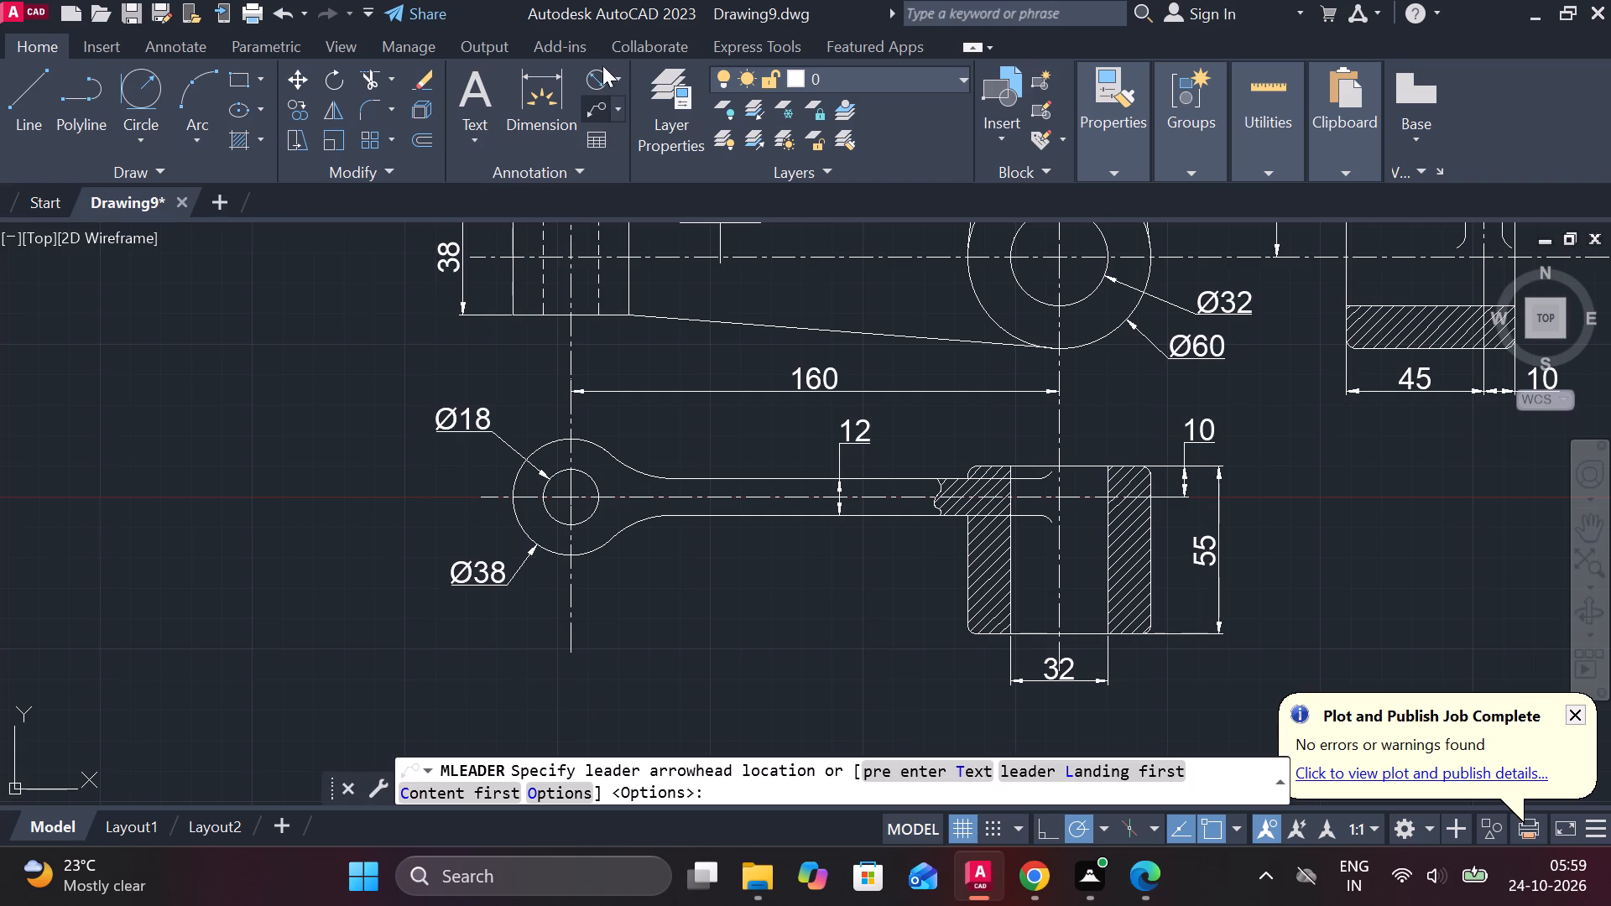
click(621, 79)
click(648, 329)
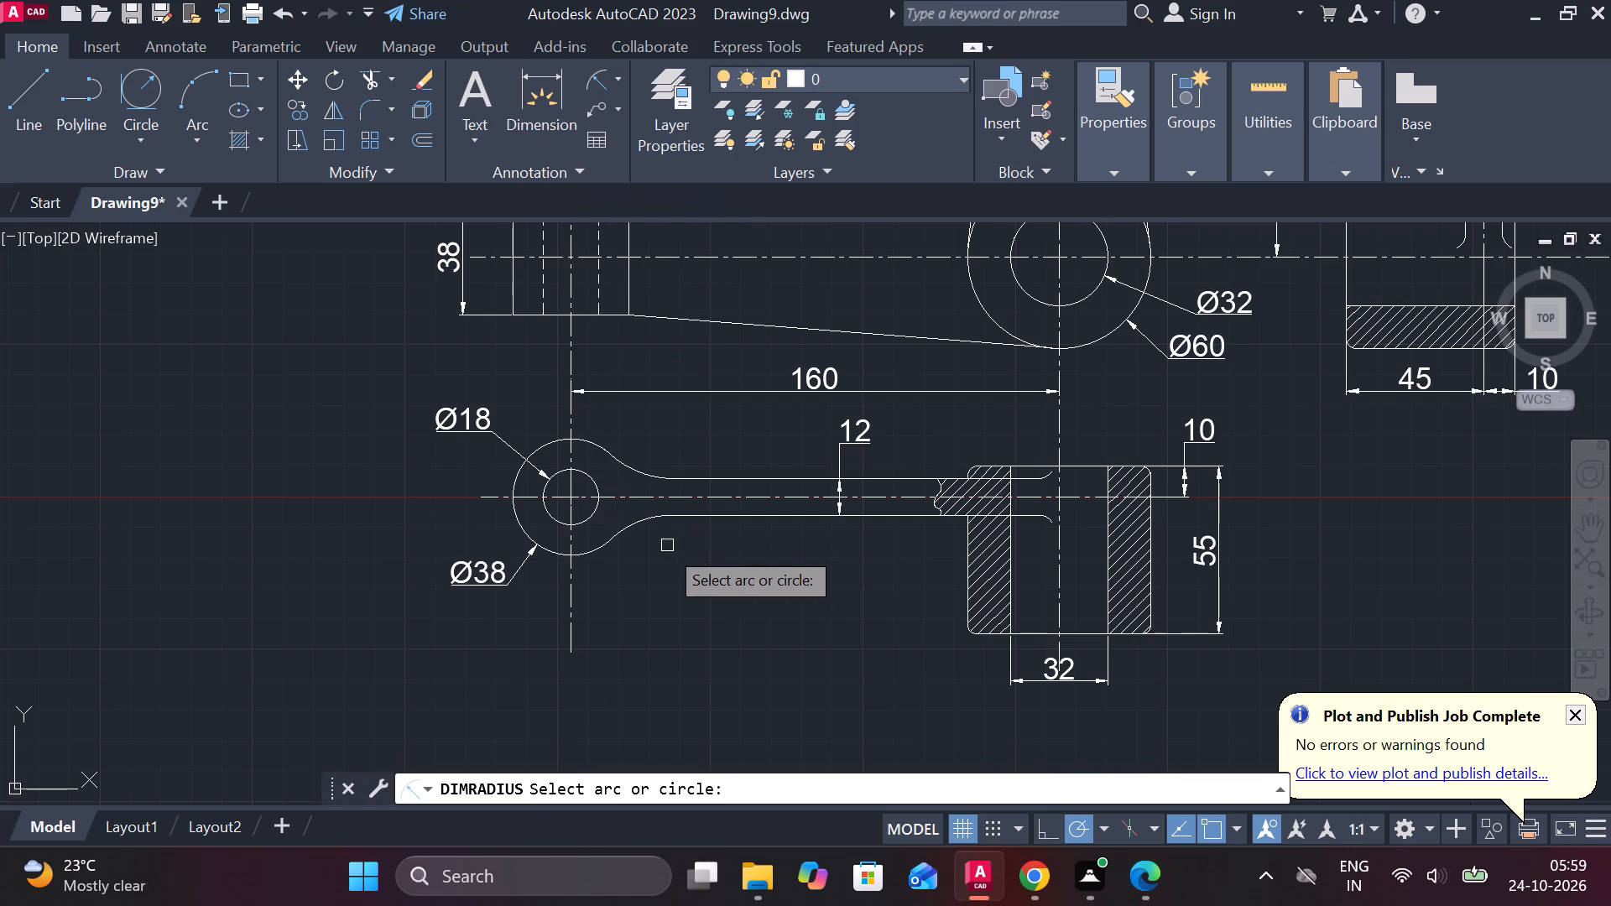
click(634, 530)
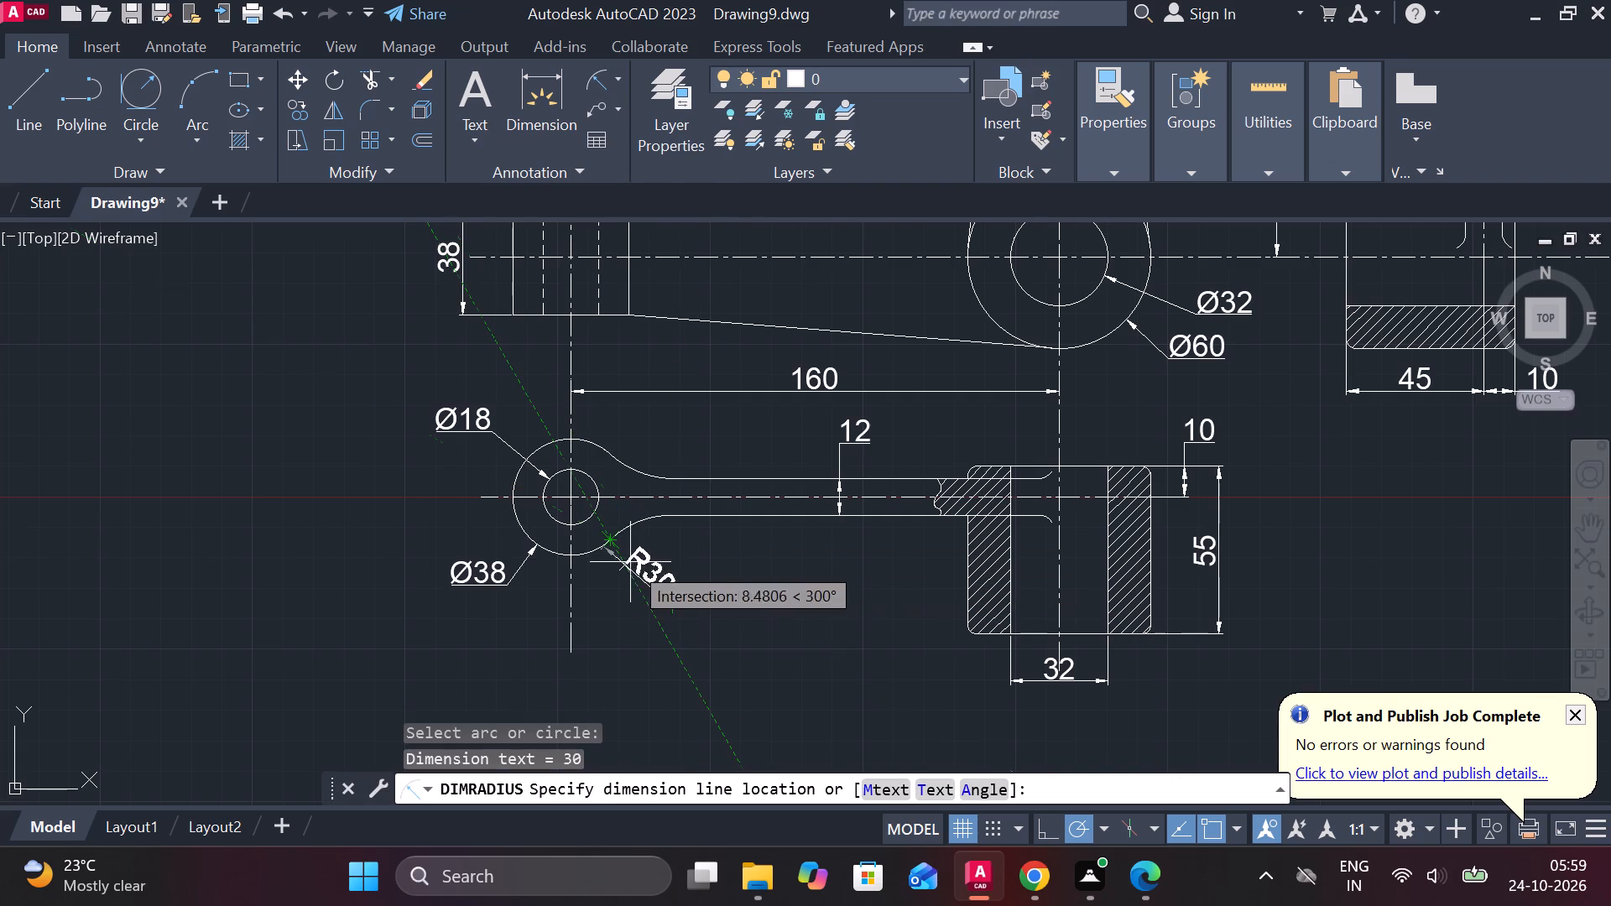
click(640, 565)
Insert a diameter symbol before the 32 in the bore dimension below the lower view's hub.
middle_drag(774, 575, 628, 523)
scroll(641, 537, down, 1)
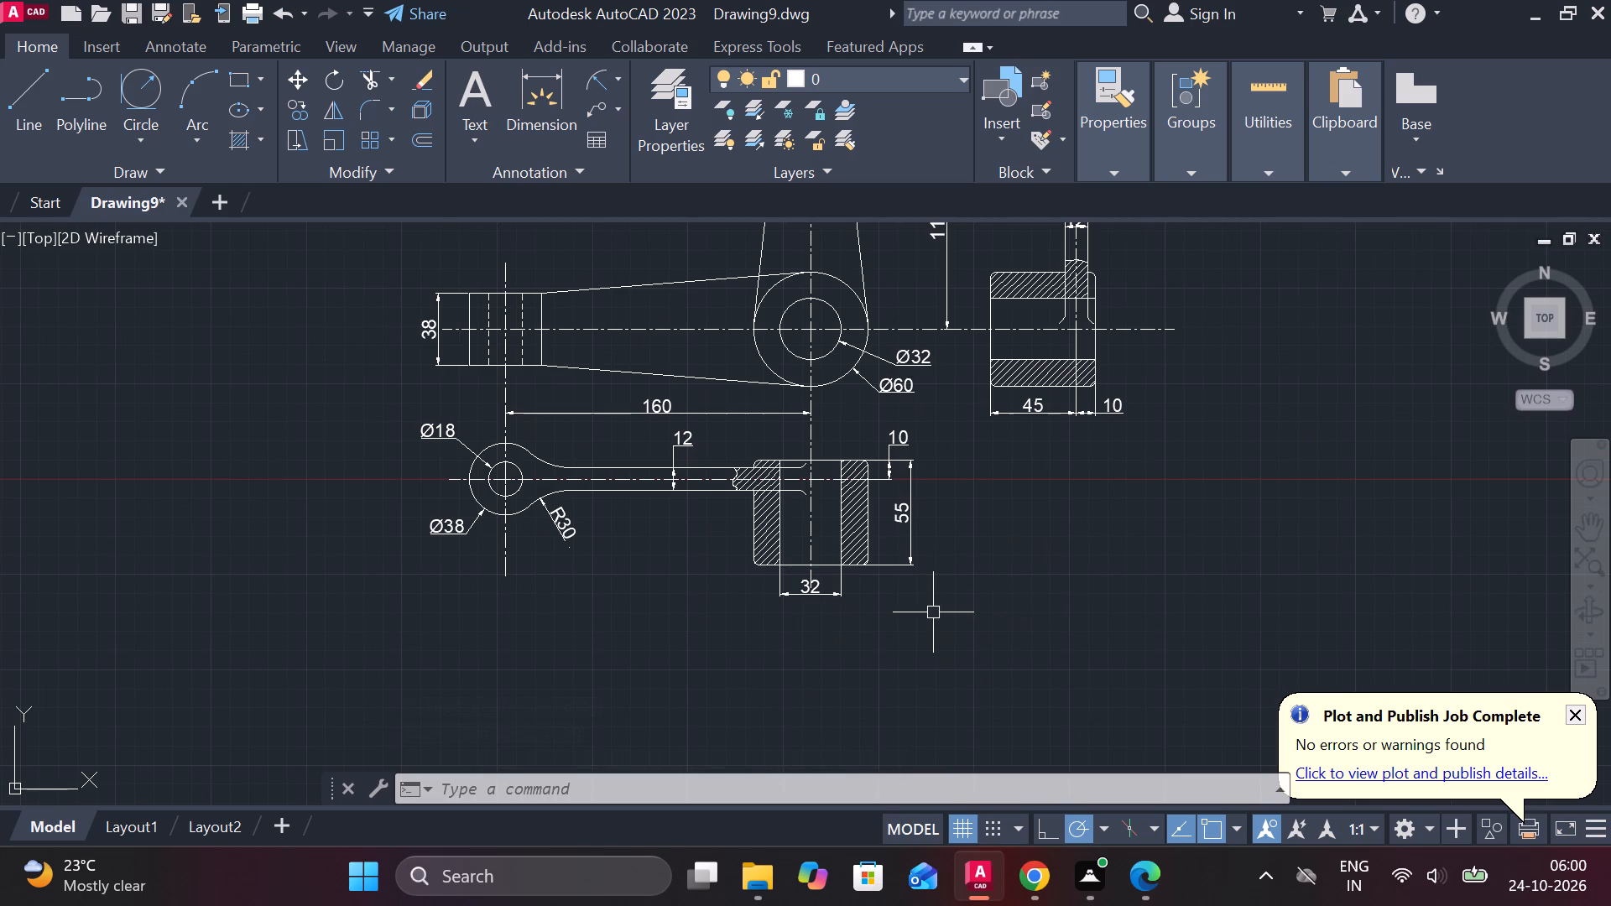
scroll(801, 623, up, 3)
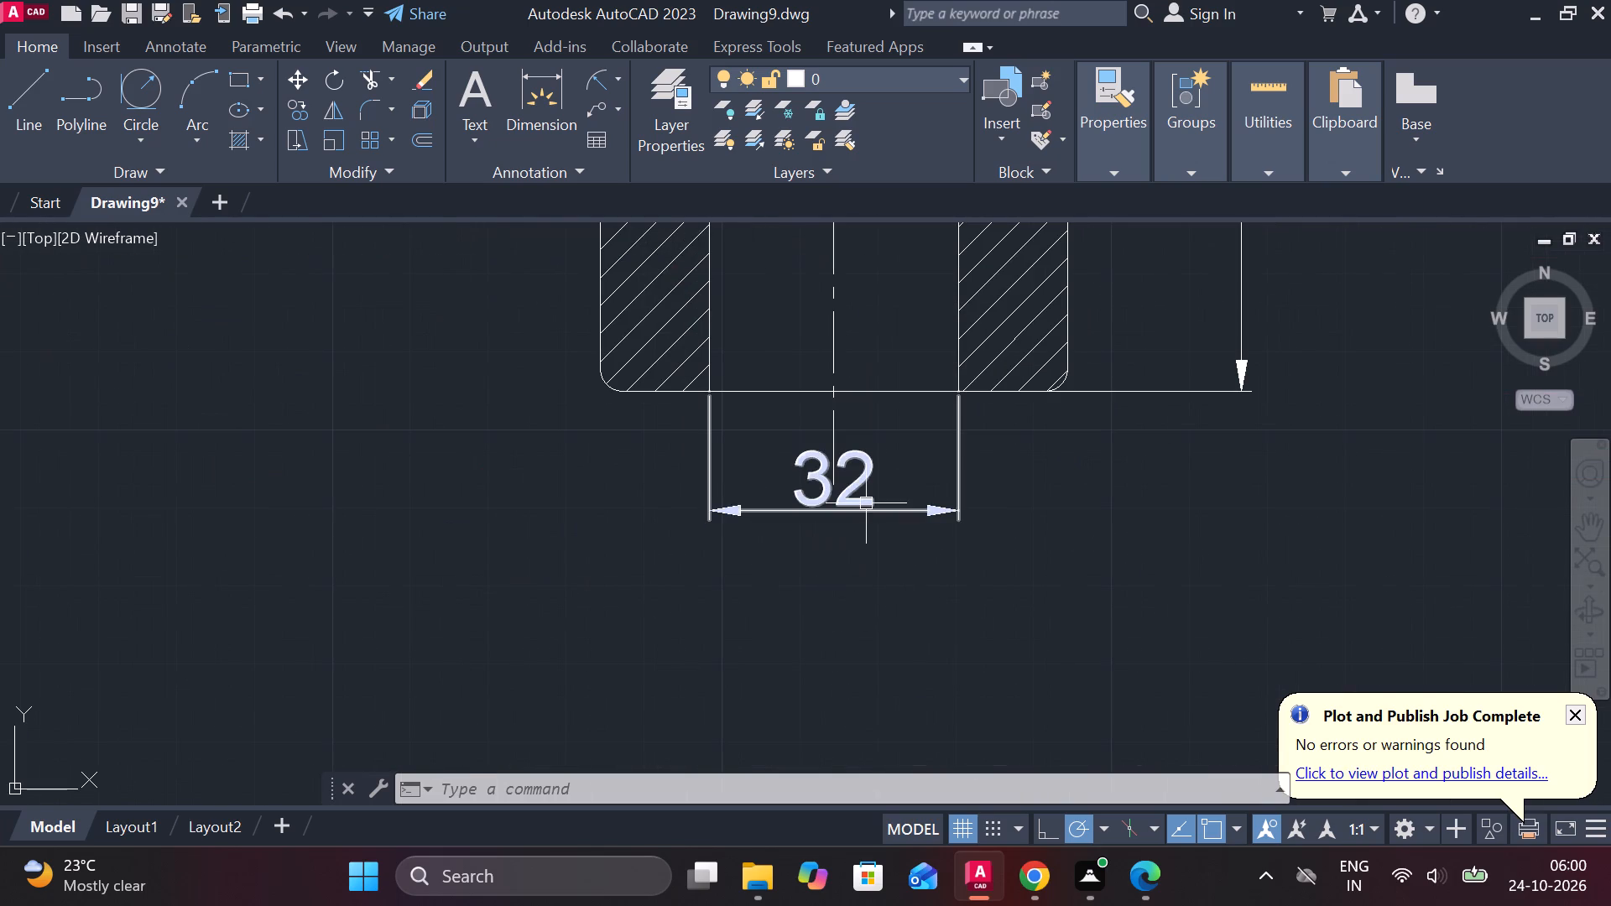
double_click(865, 502)
click(1054, 148)
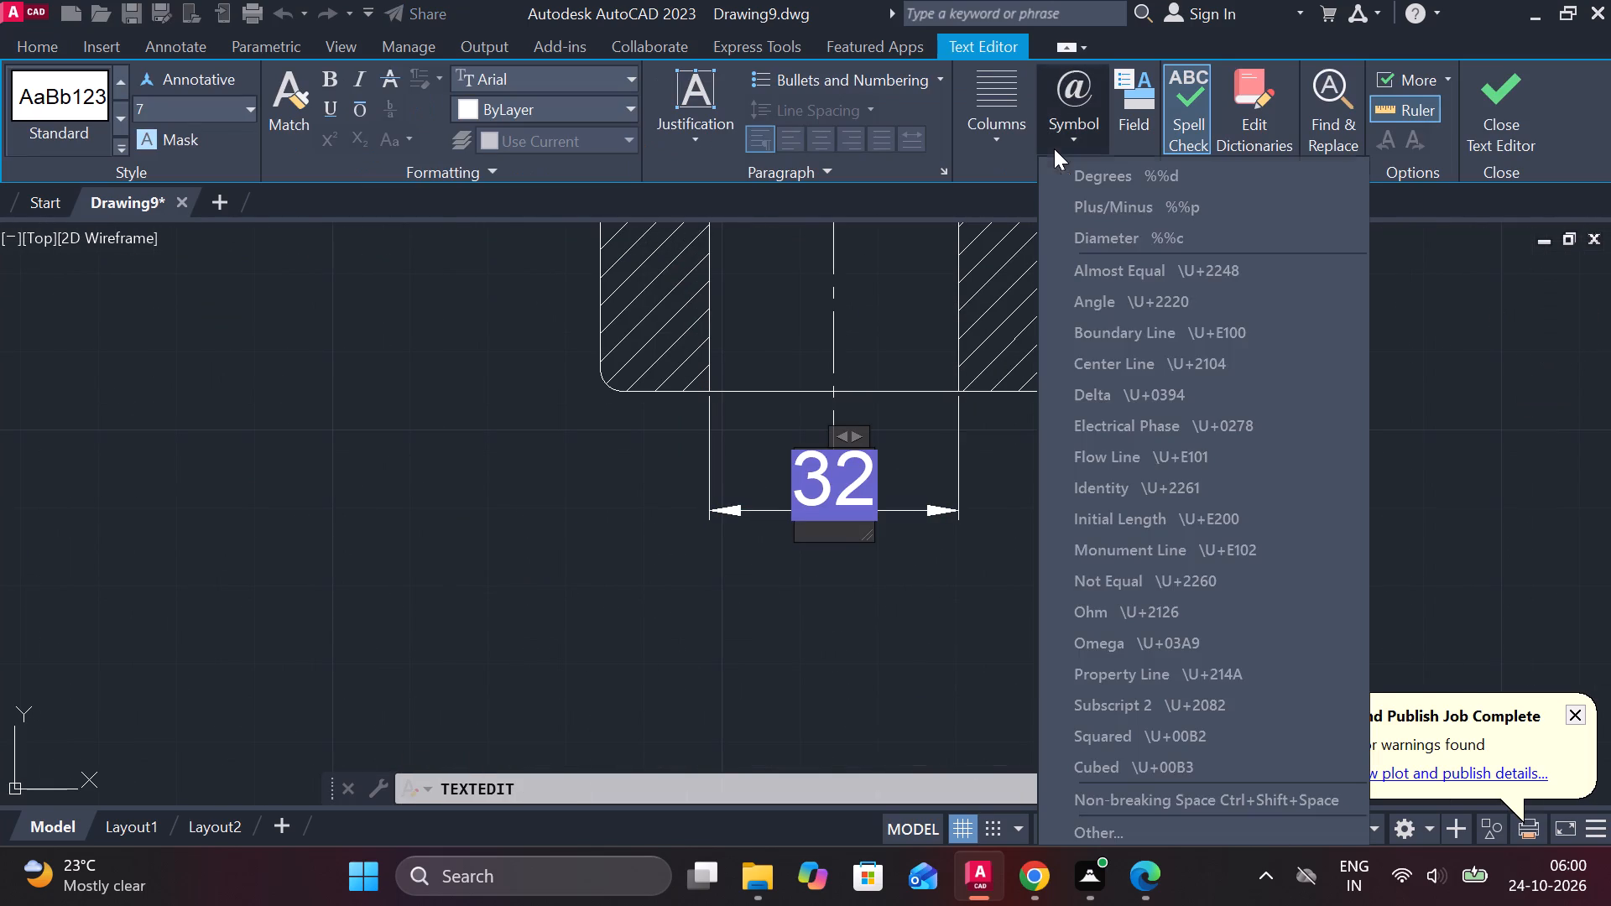
click(1129, 227)
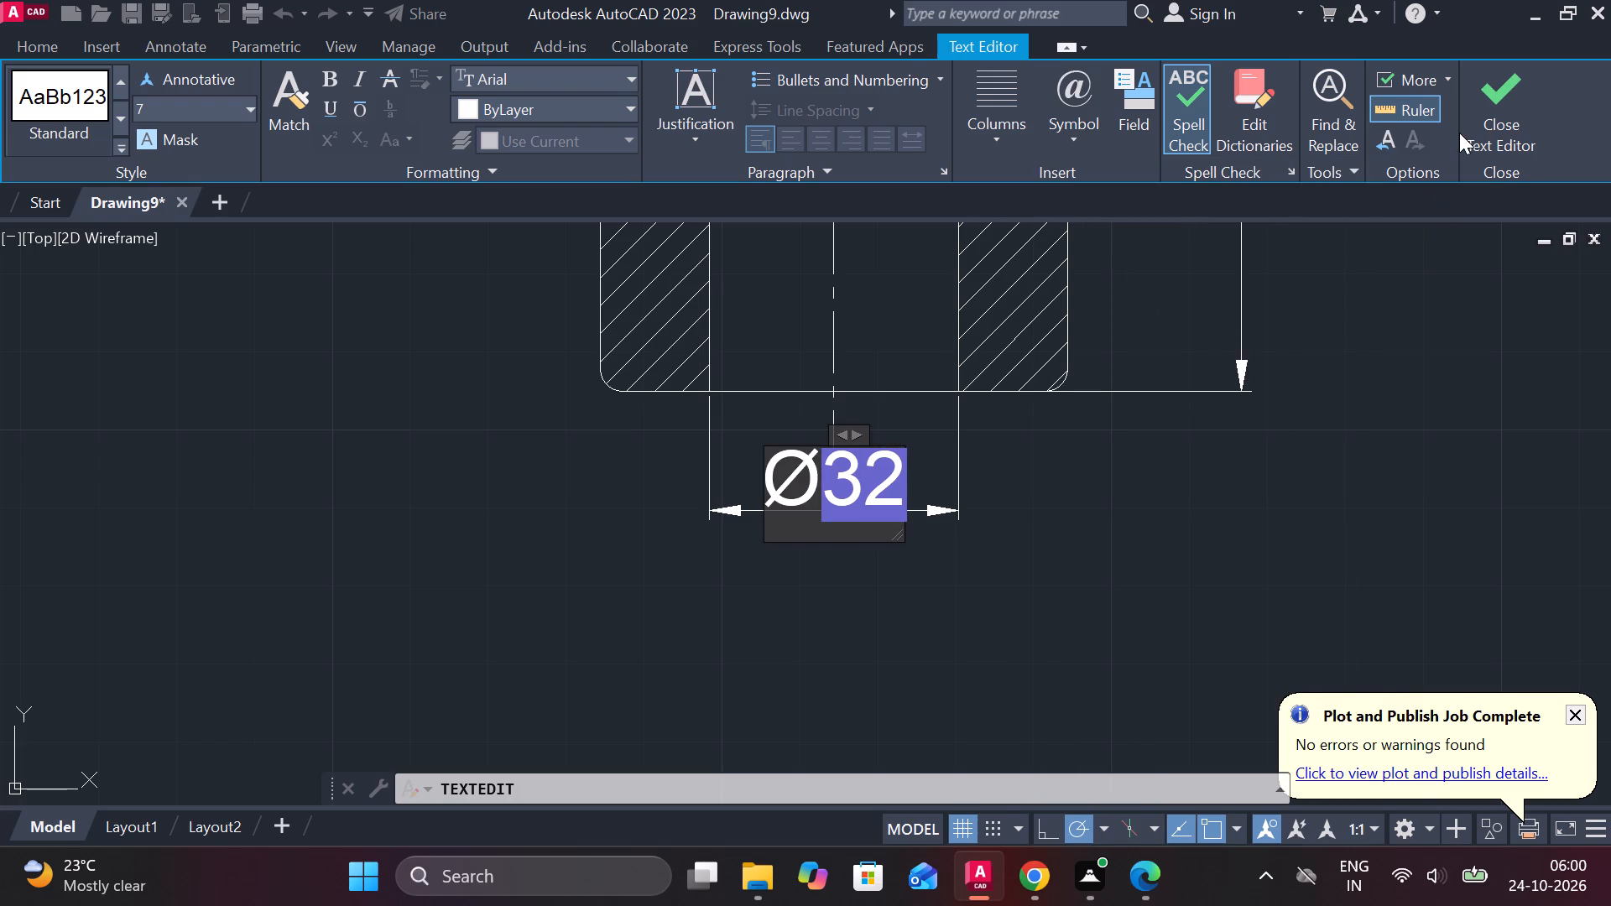
click(1459, 133)
click(1466, 124)
Add an angular dimension between the front view's horizontal and vertical hub centrelines, placing its arc between the two arms.
scroll(1228, 465, down, 2)
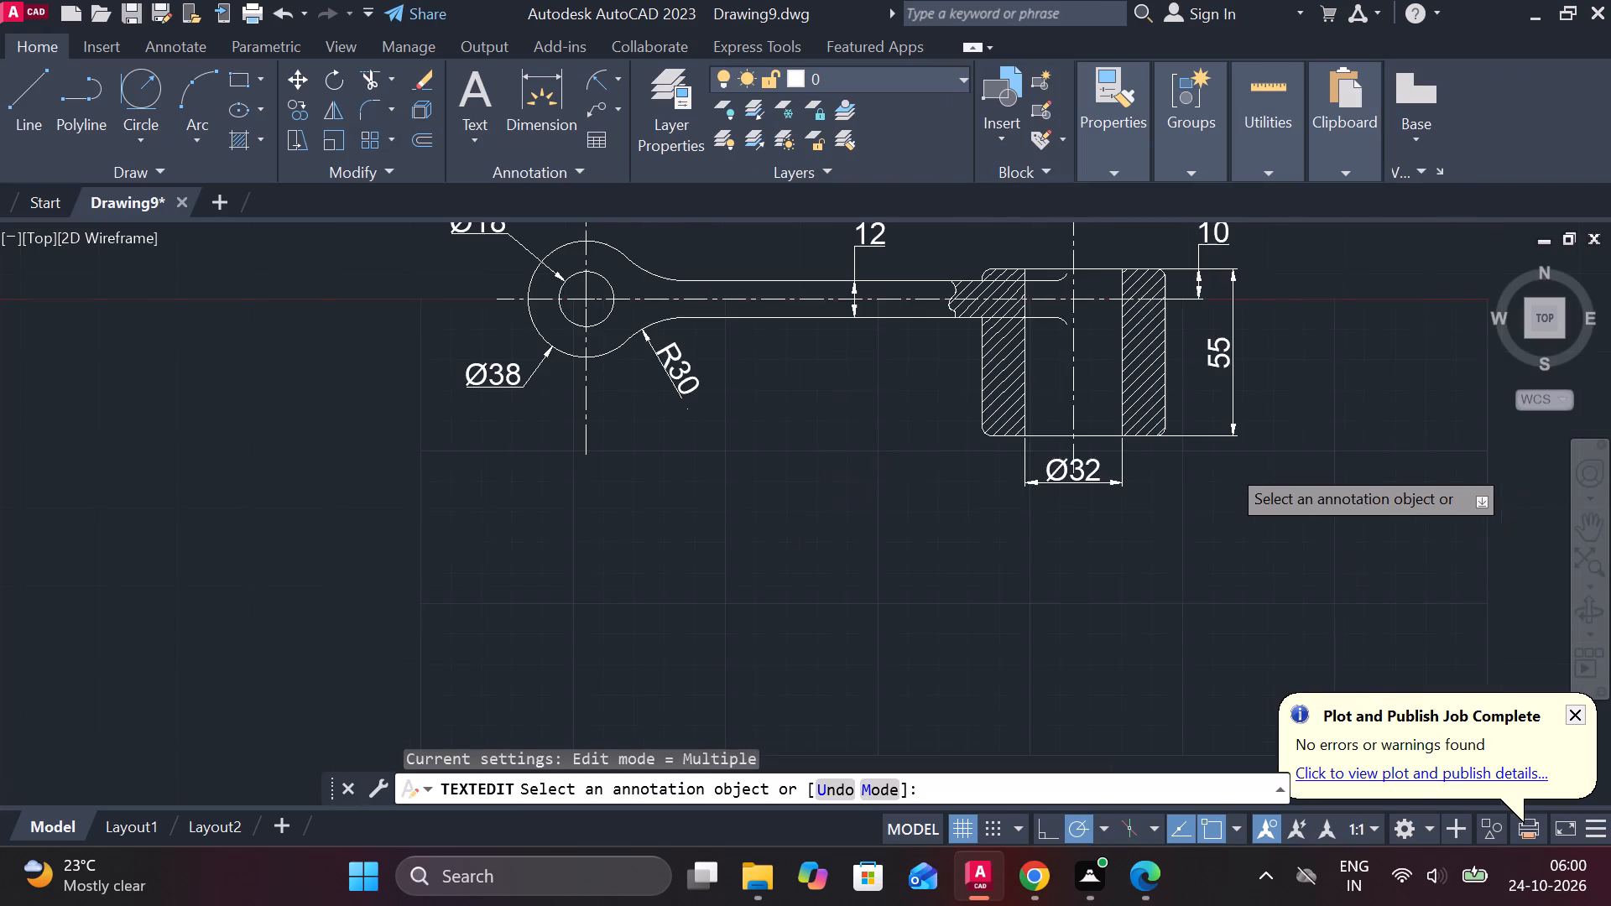
middle_drag(1243, 460, 959, 680)
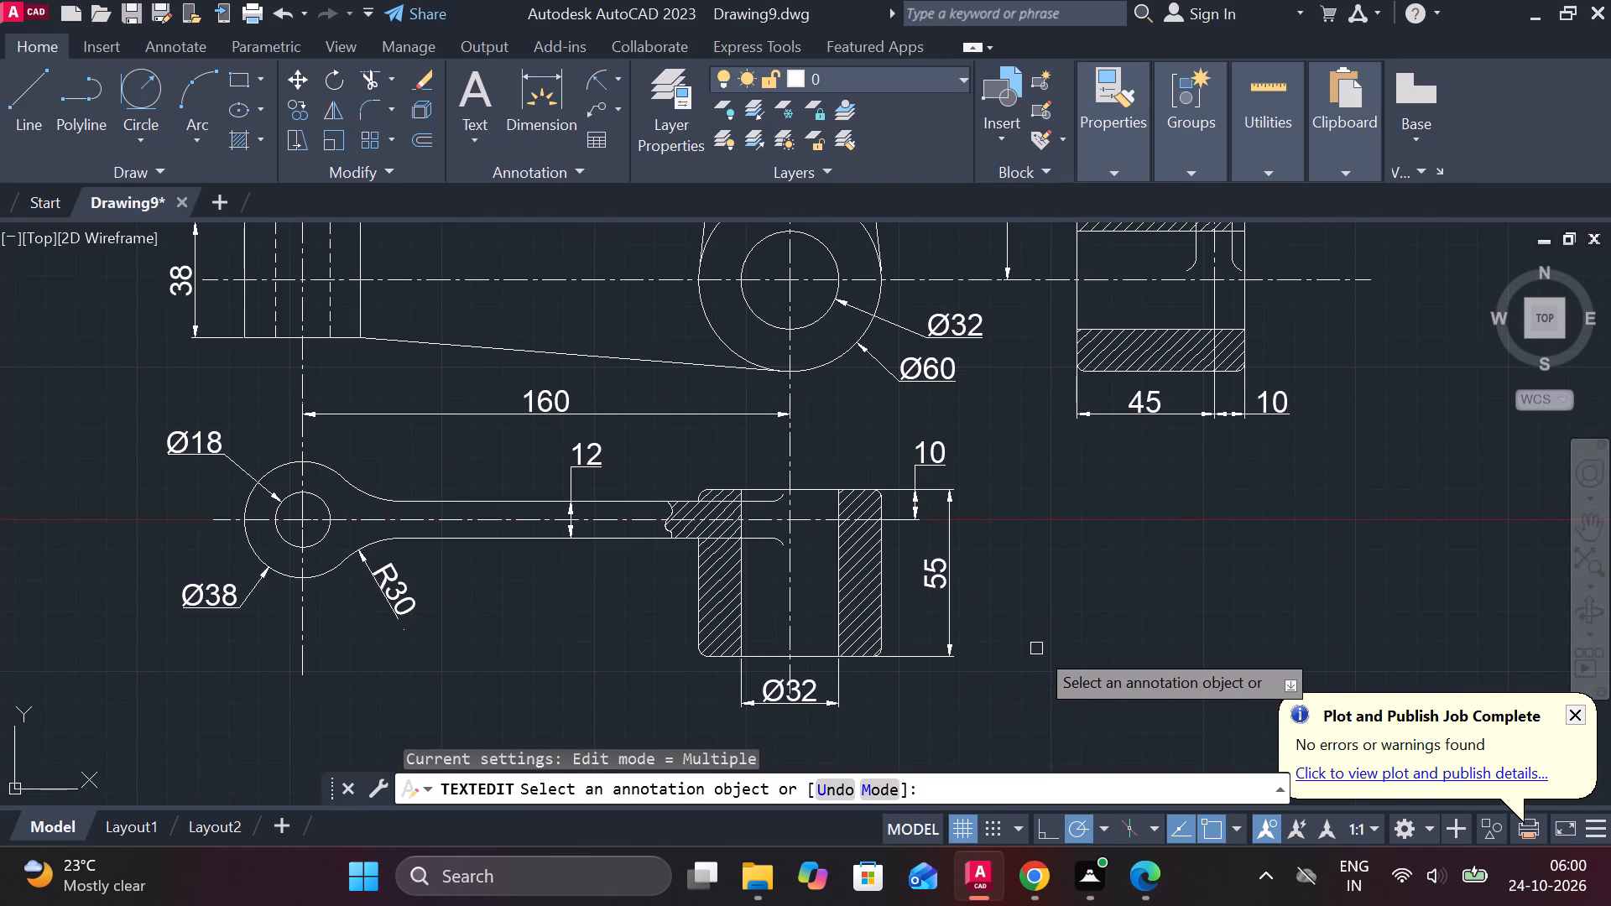
middle_drag(1028, 617, 1037, 725)
scroll(1019, 635, down, 1)
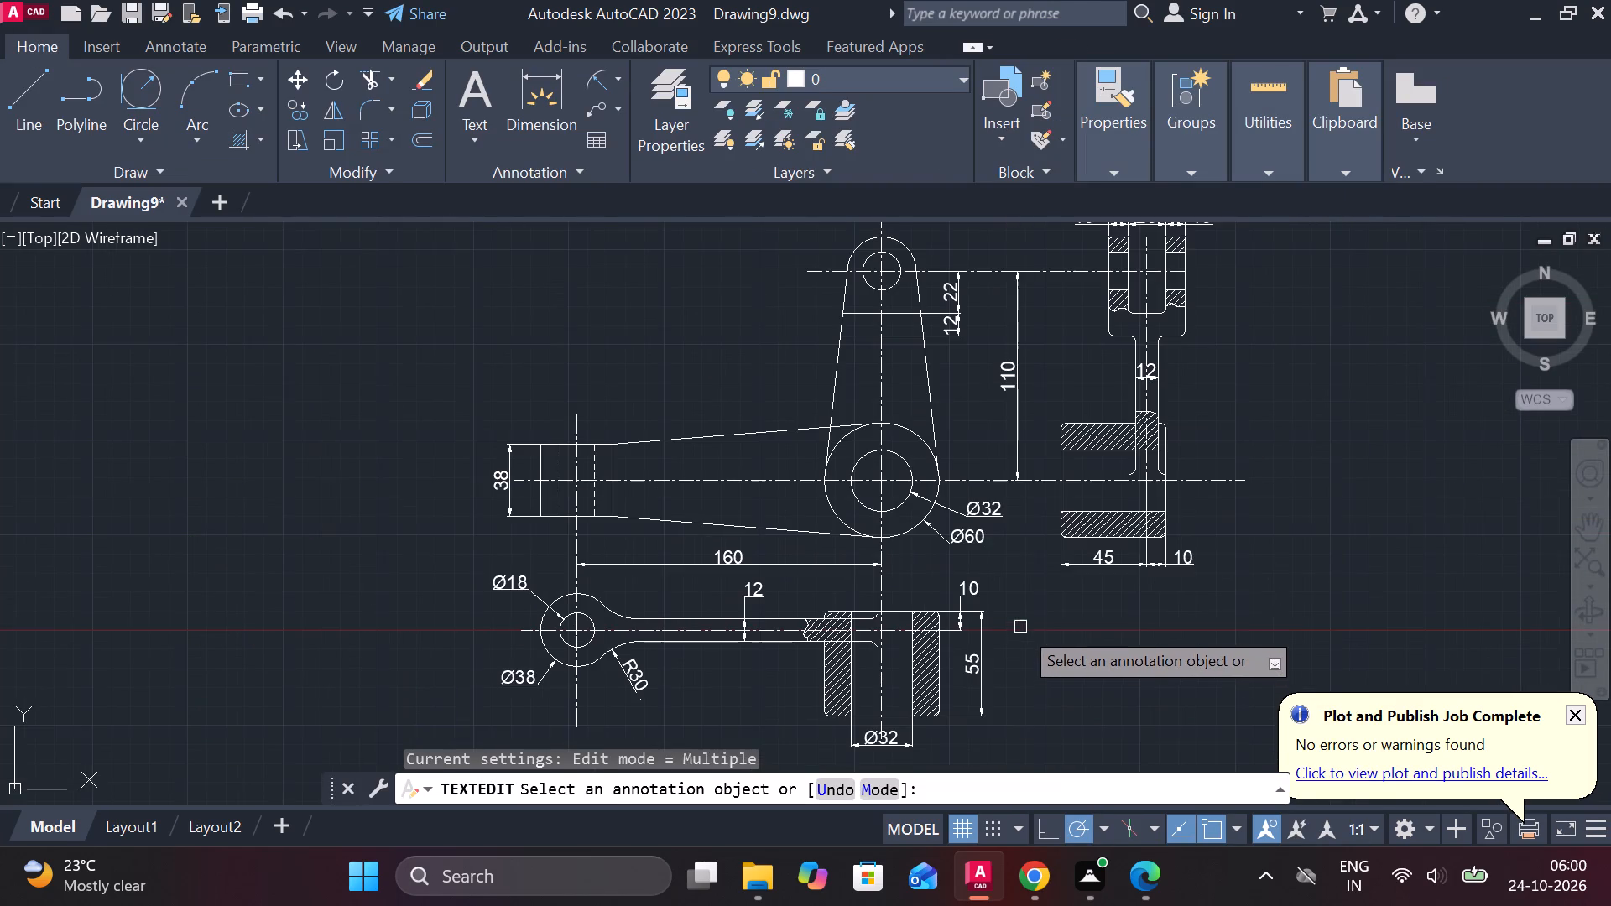
click(624, 69)
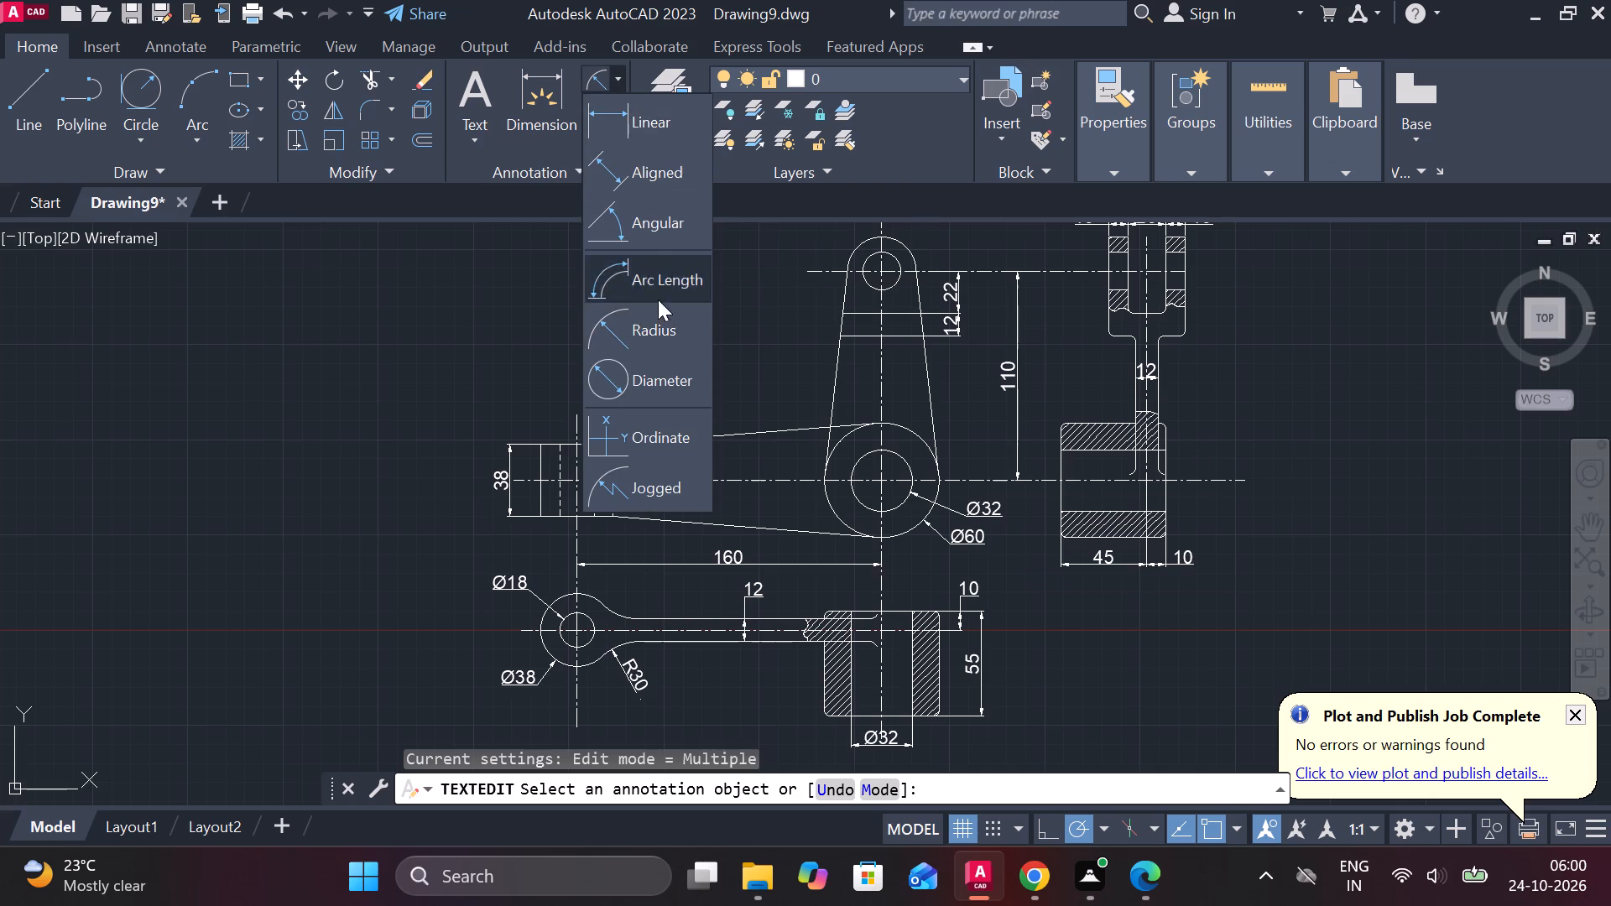
click(652, 240)
scroll(806, 443, up, 2)
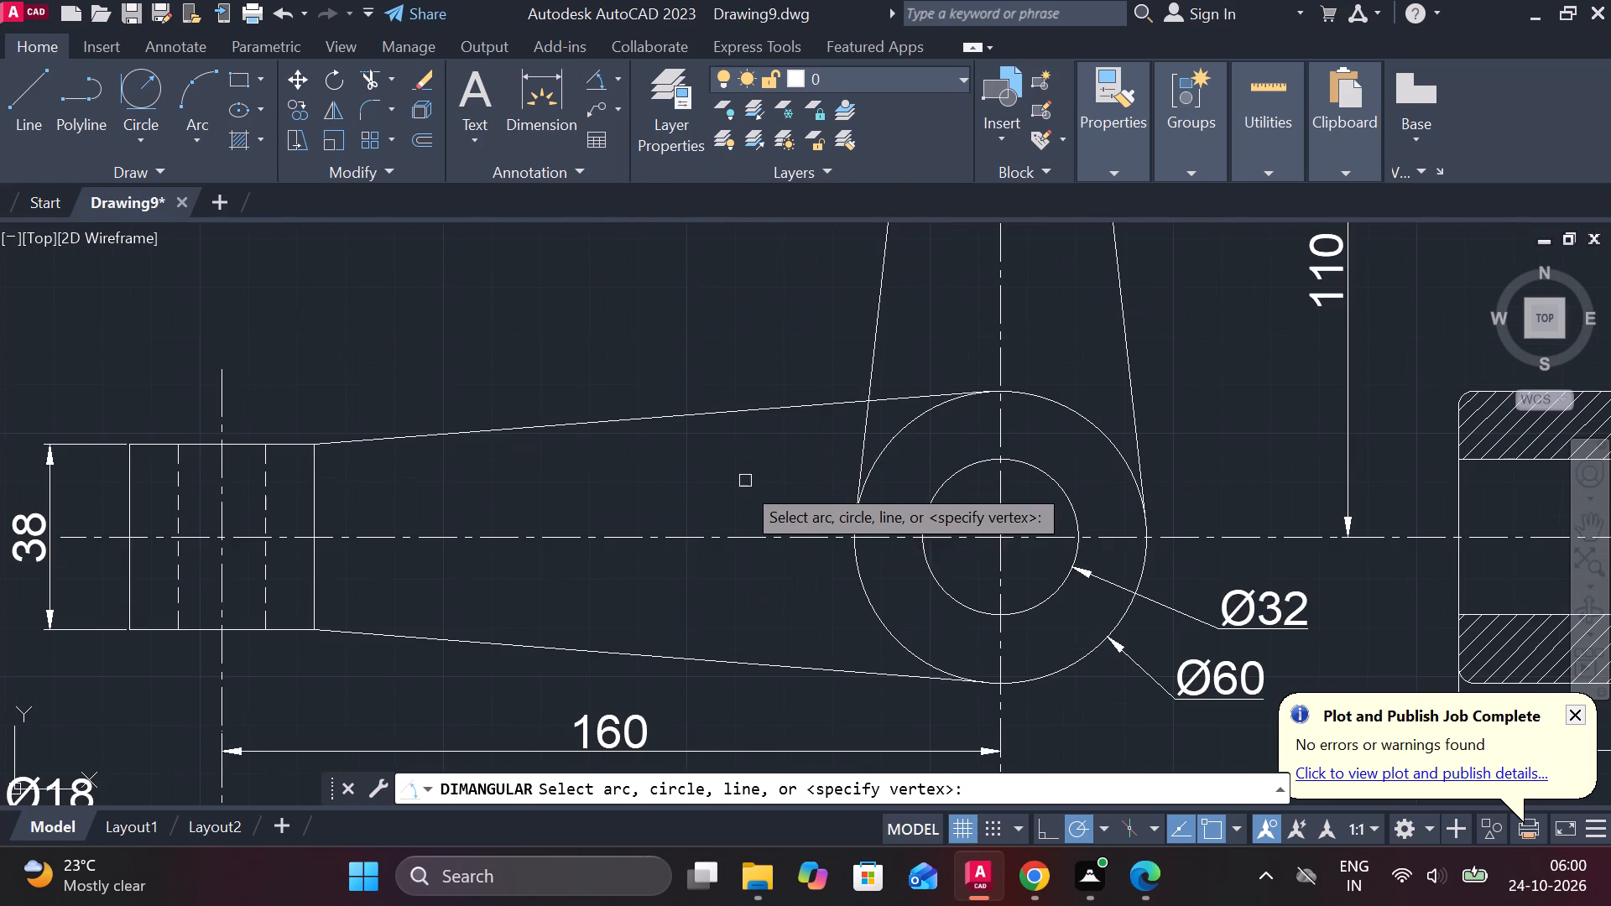
click(720, 536)
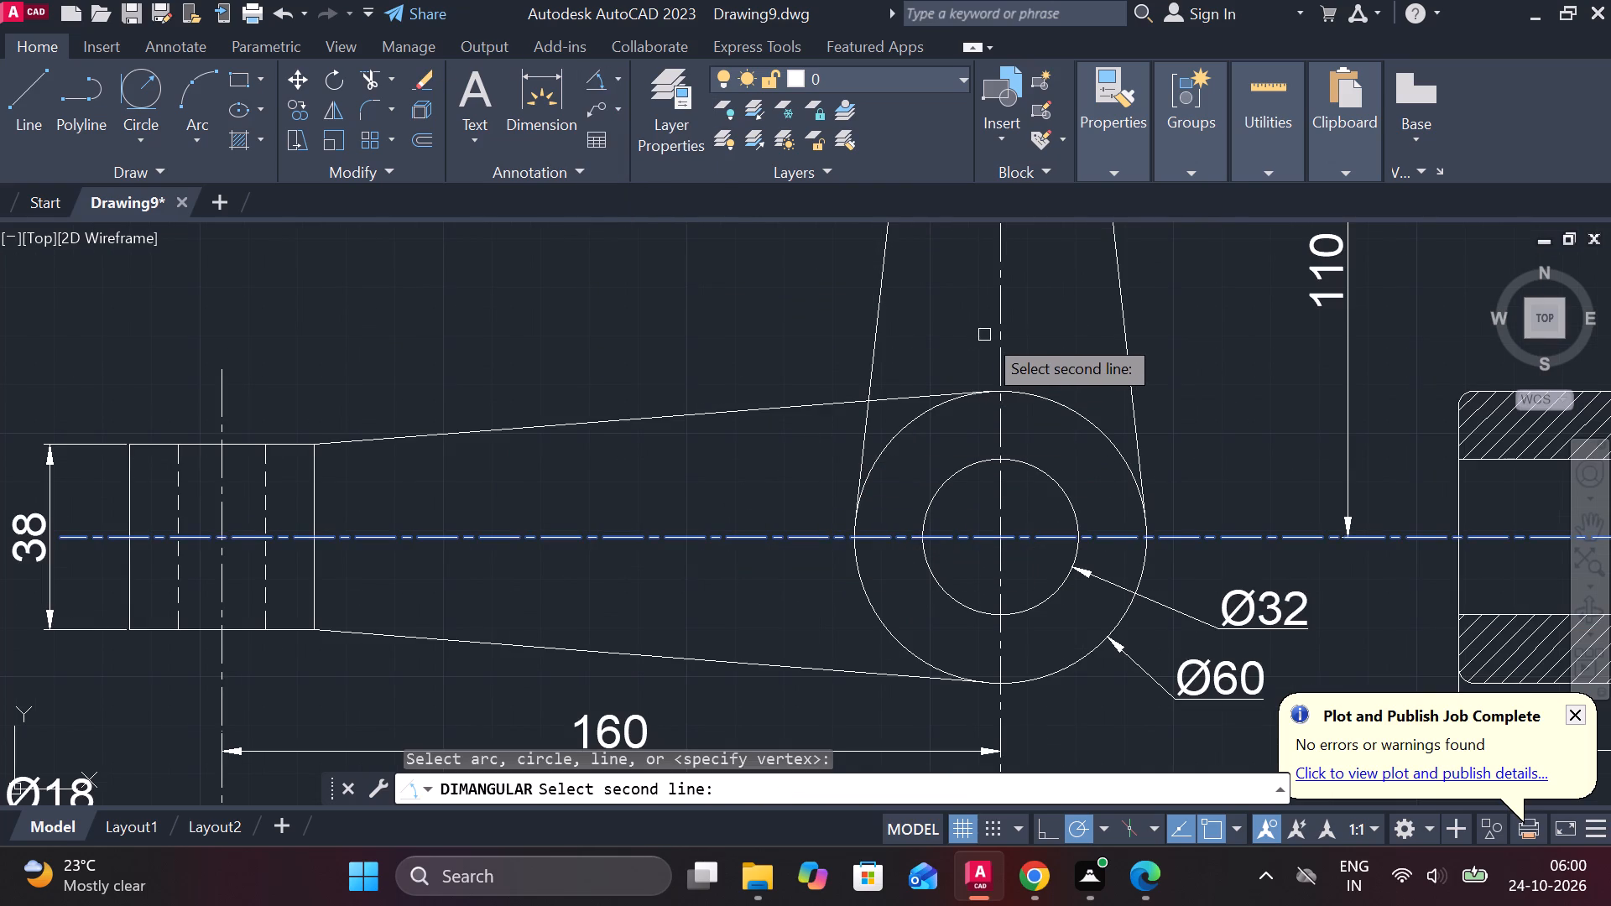
click(998, 323)
scroll(712, 341, down, 1)
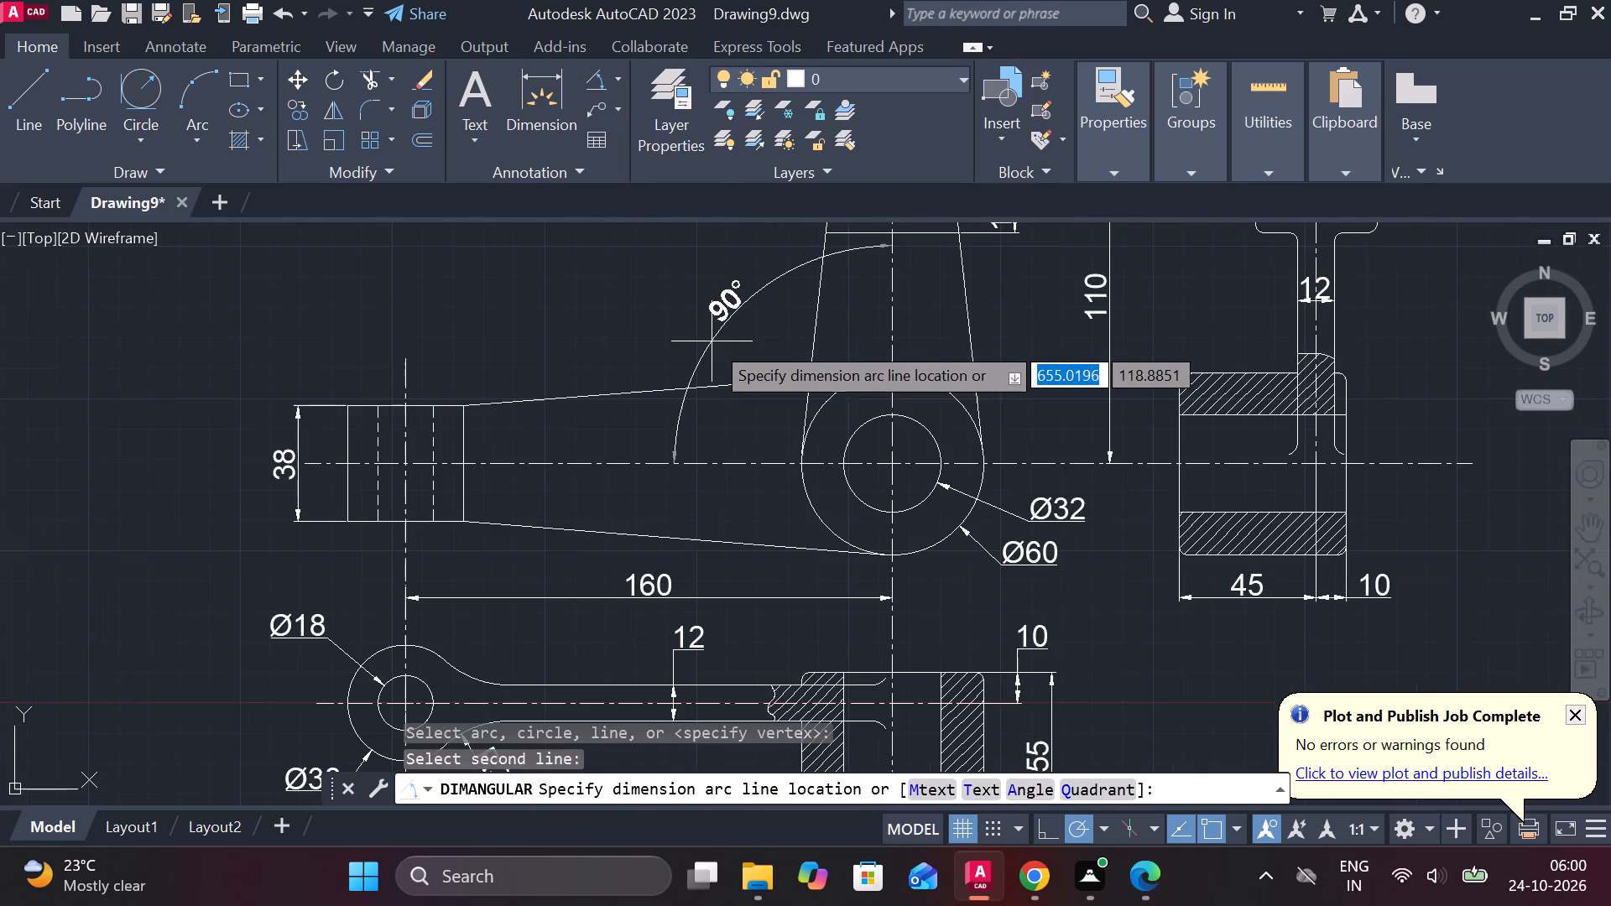
click(702, 336)
scroll(702, 342, down, 2)
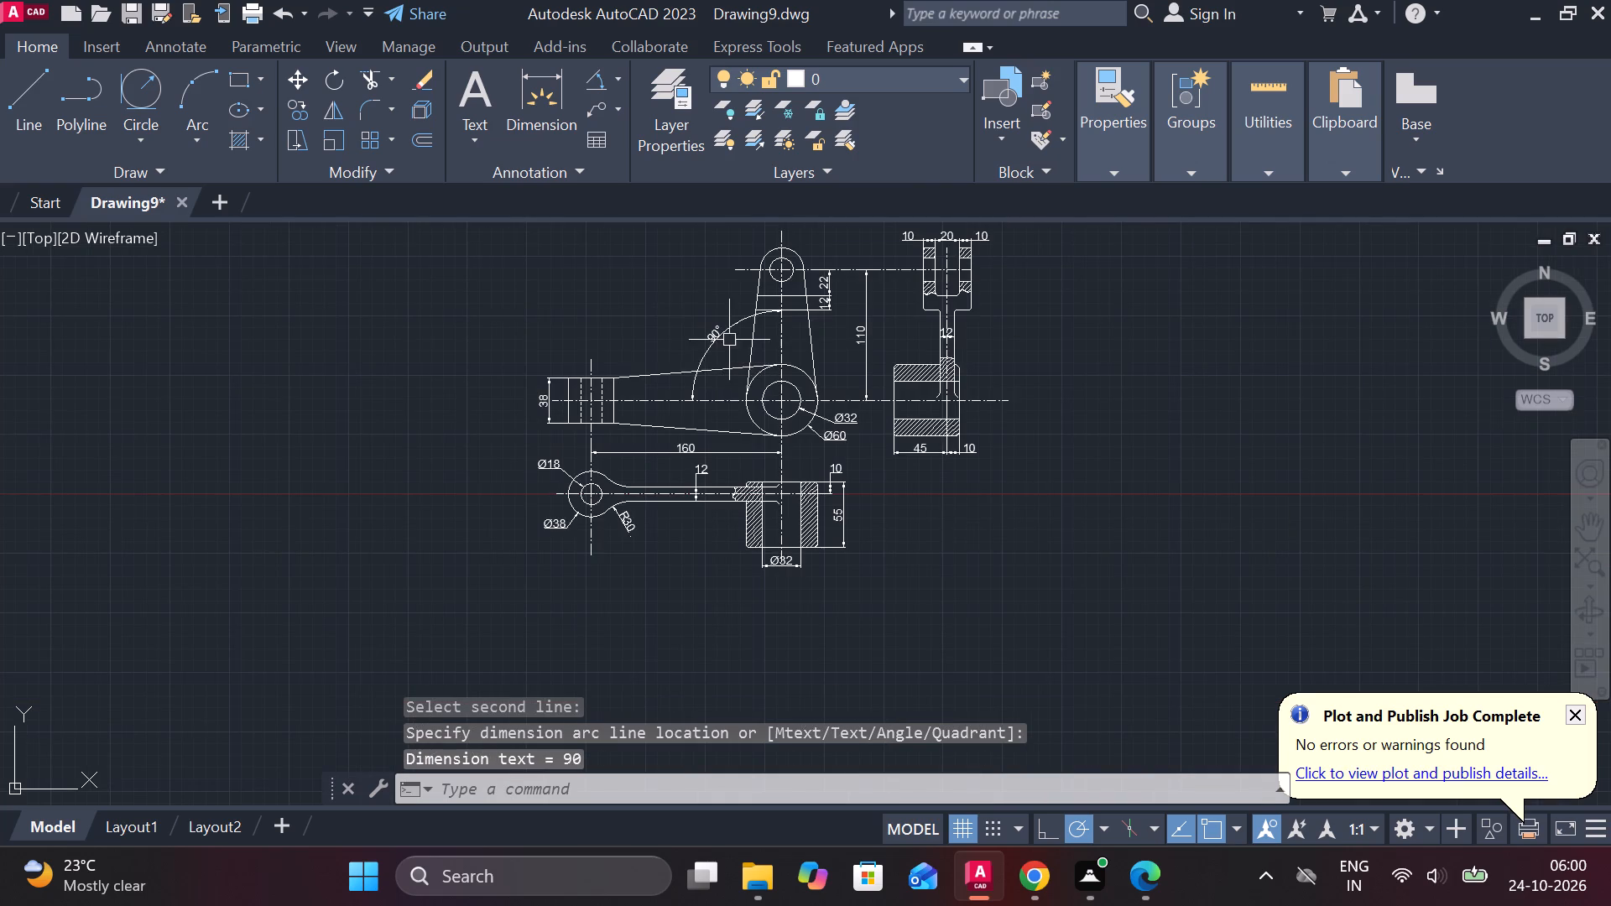
Move the 90° angular dimension's arc closer to the hub in the front view.
scroll(728, 340, up, 2)
click(700, 325)
click(696, 319)
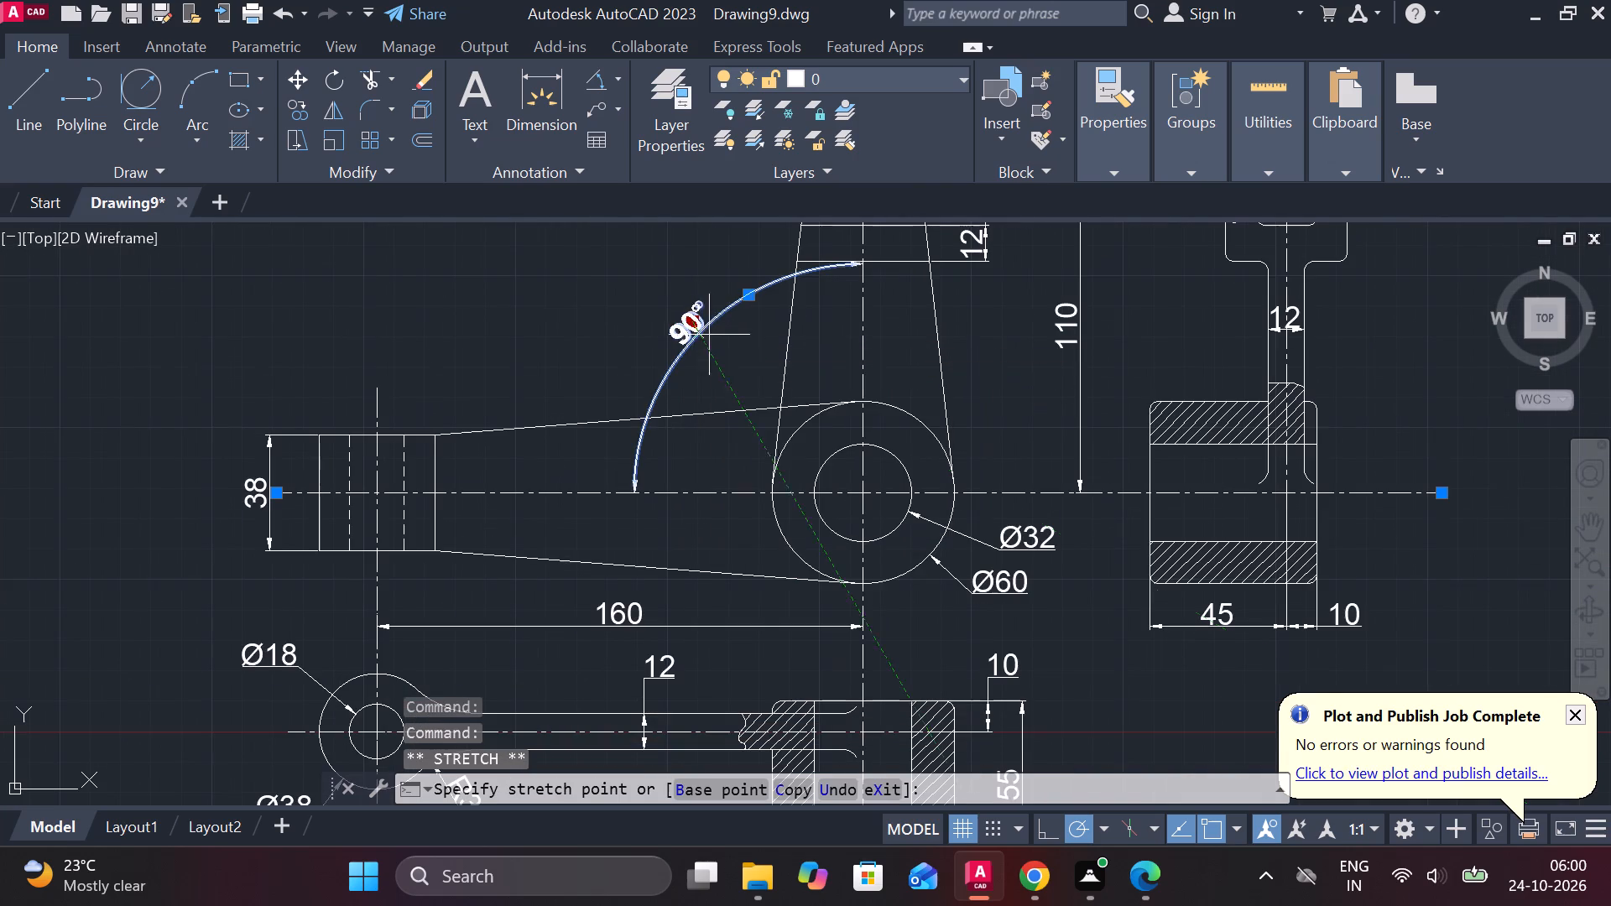
click(743, 364)
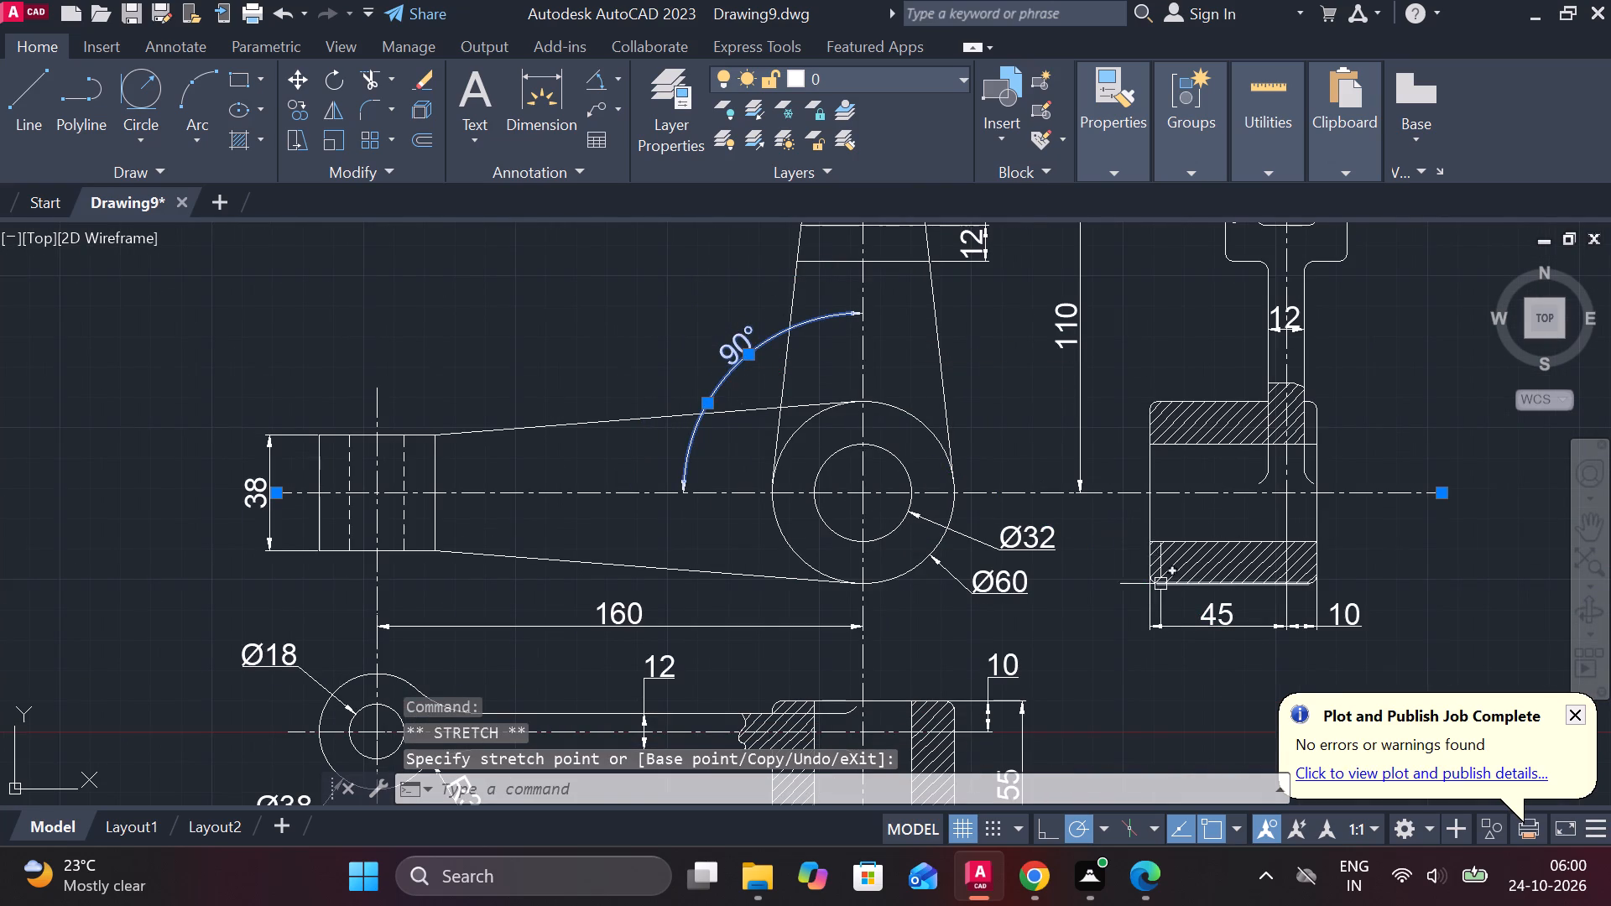
key(Escape)
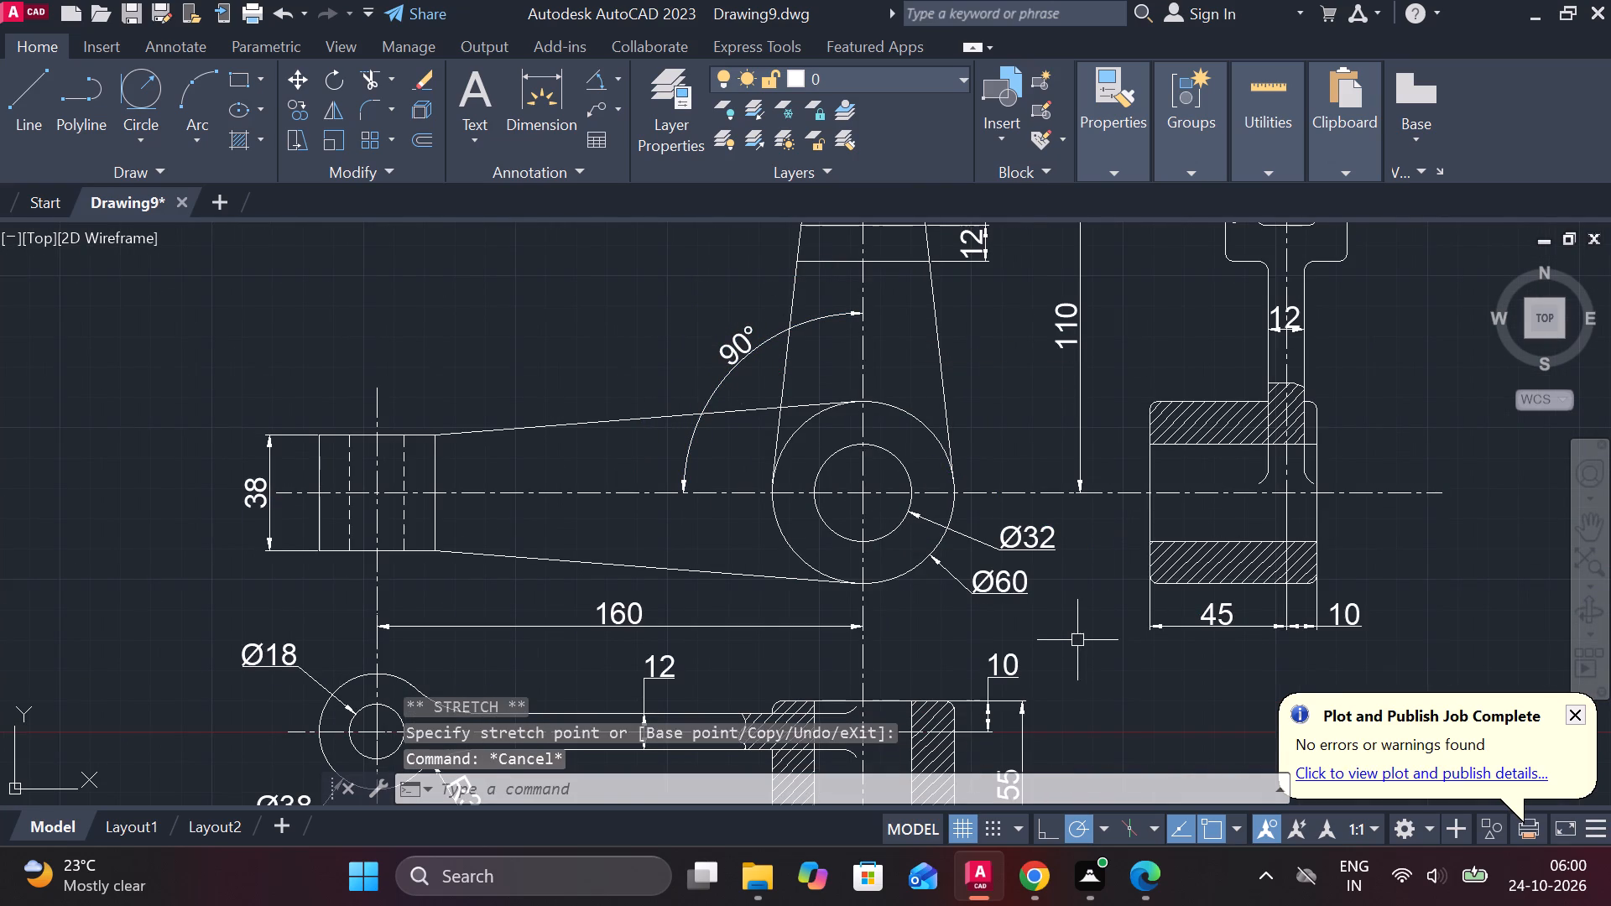
Add a radius dimension to the rounded top of the front view's vertical arm, placing its text above right of the arc.
scroll(1056, 608, down, 1)
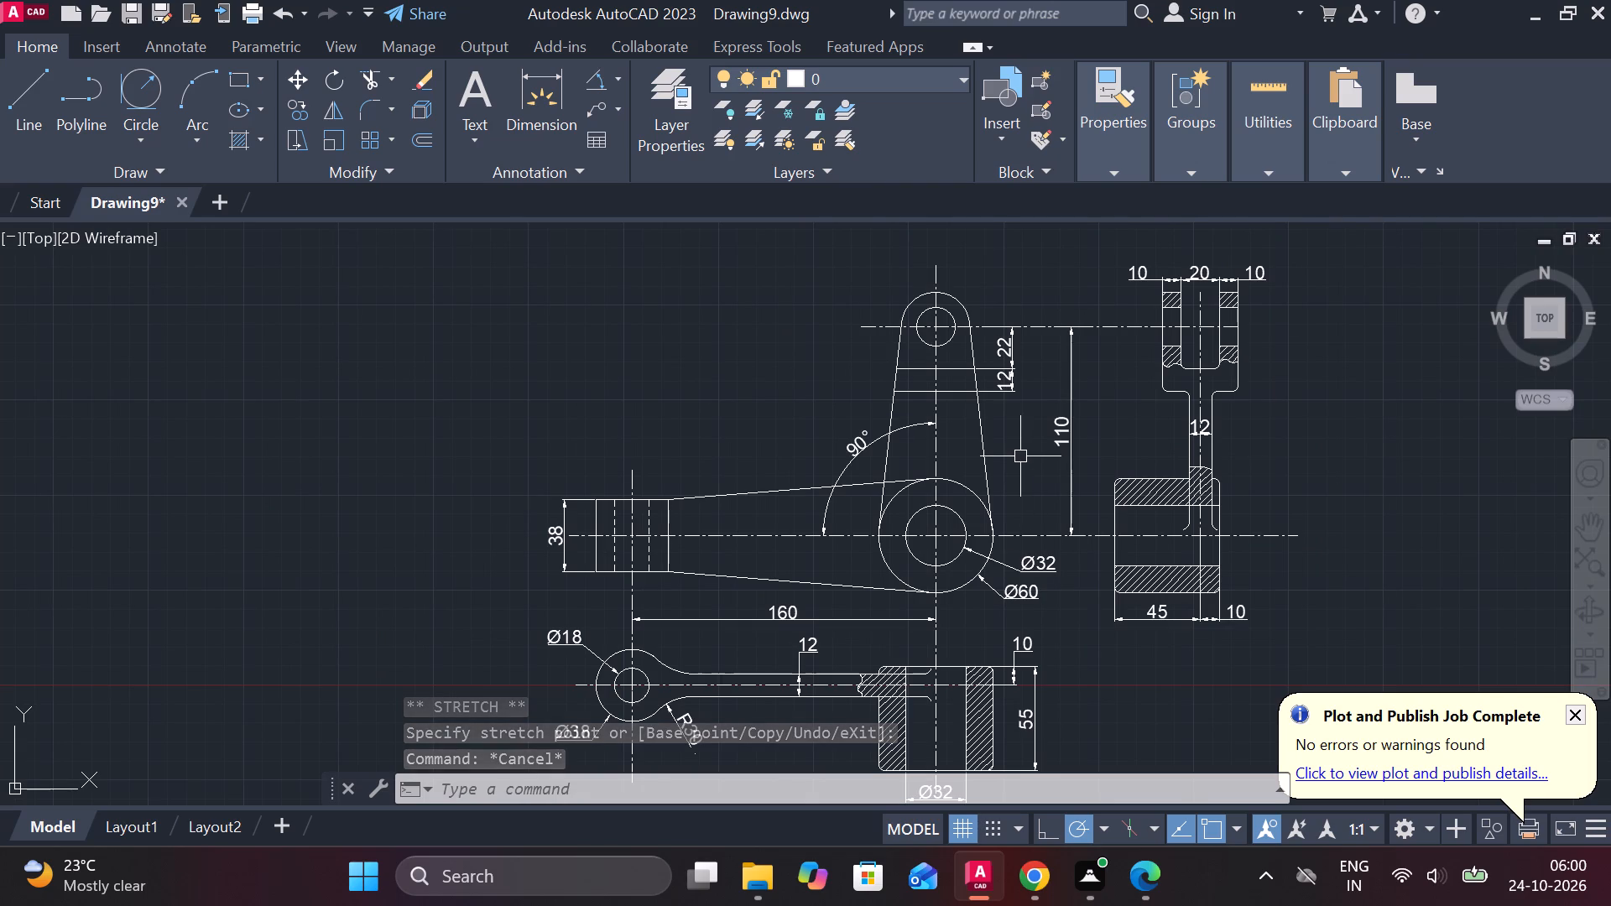
middle_drag(694, 284, 659, 342)
scroll(698, 284, up, 1)
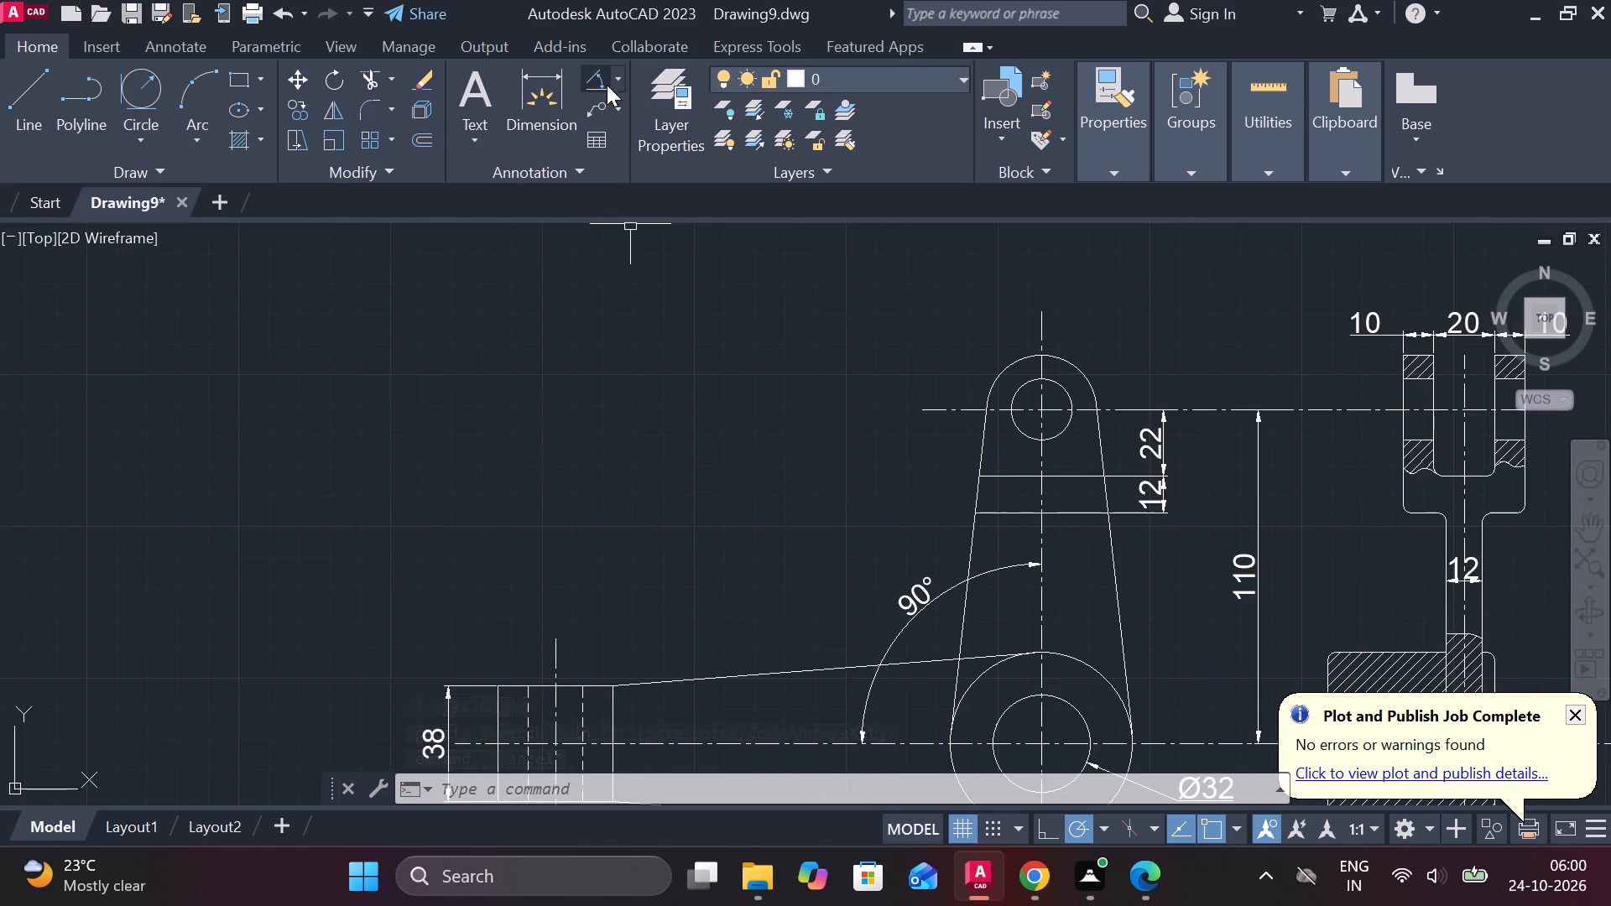
click(626, 72)
click(664, 337)
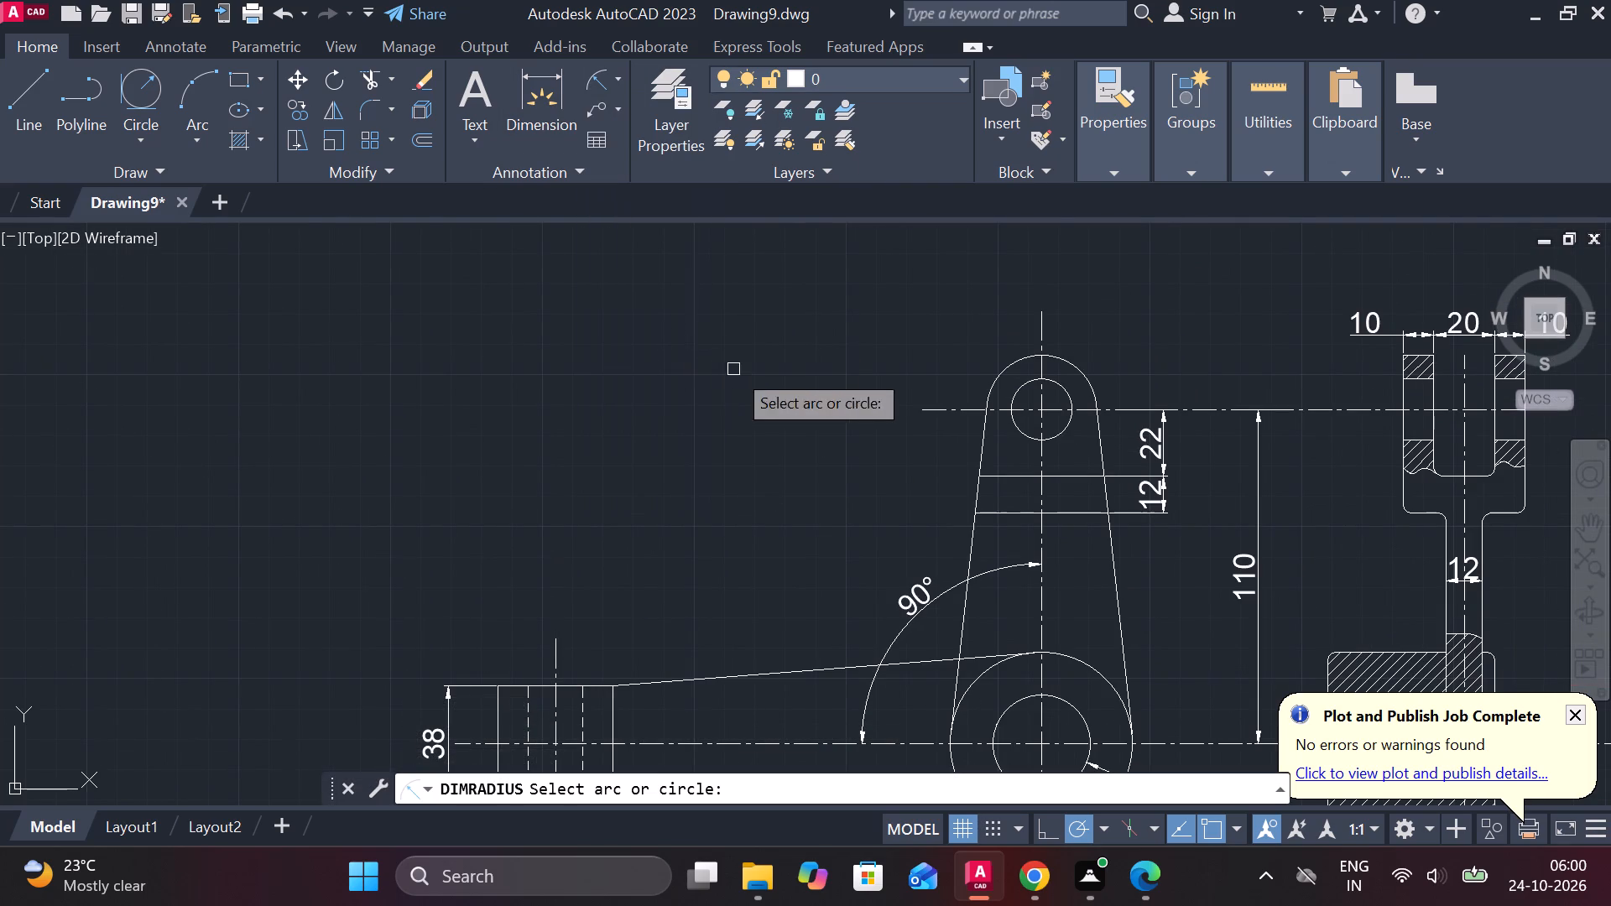
scroll(1092, 376, up, 2)
middle_drag(1110, 374, 867, 377)
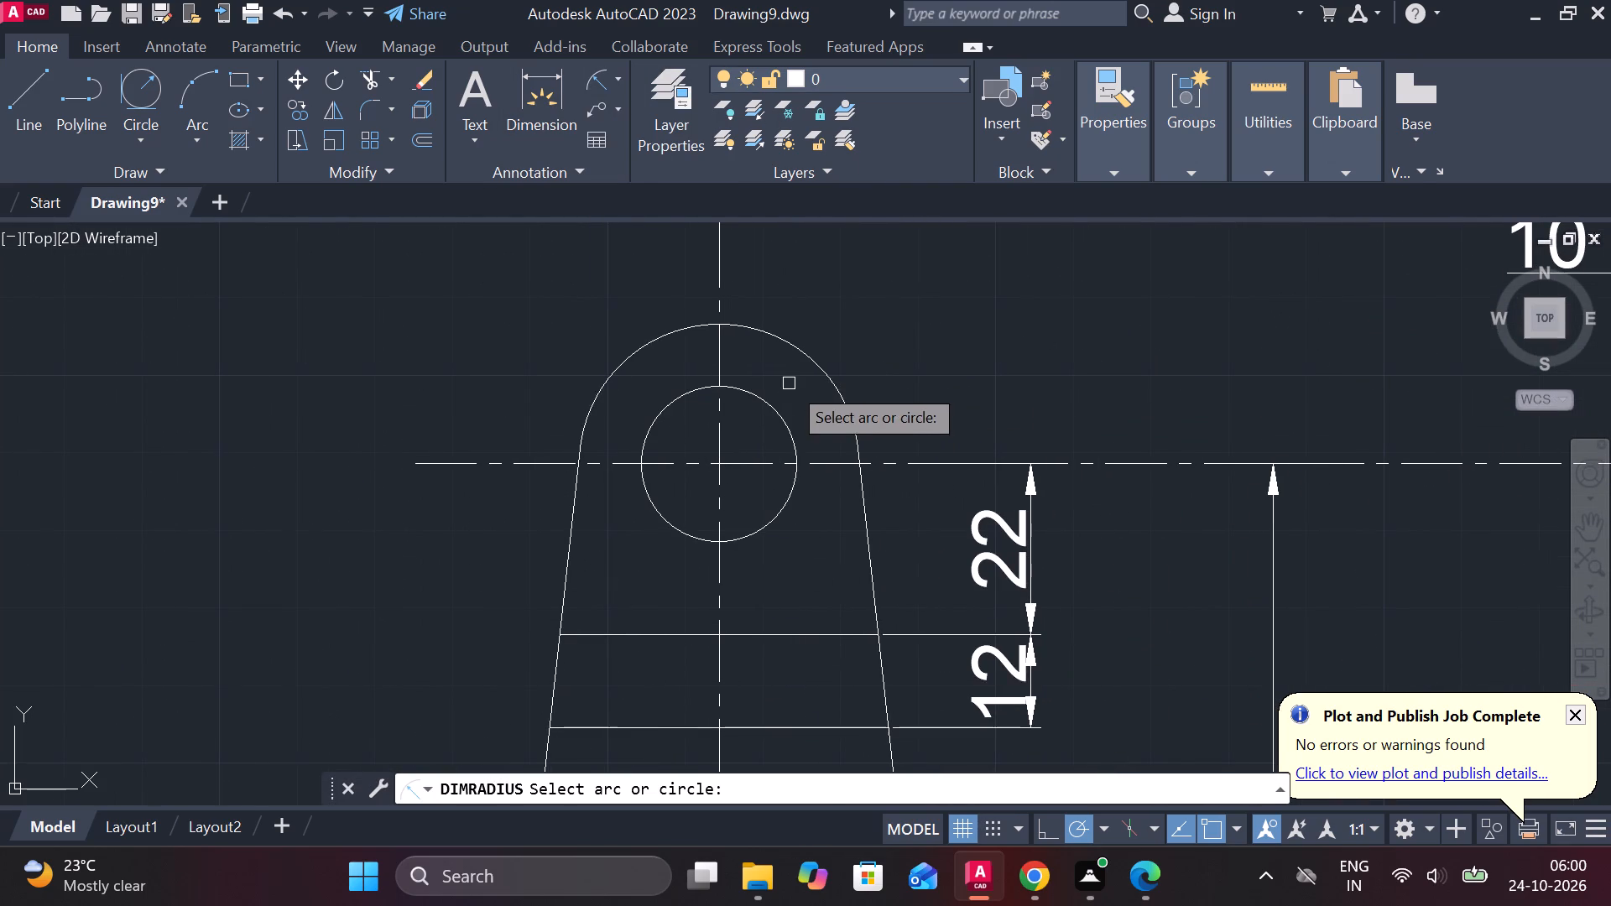
click(812, 357)
click(873, 328)
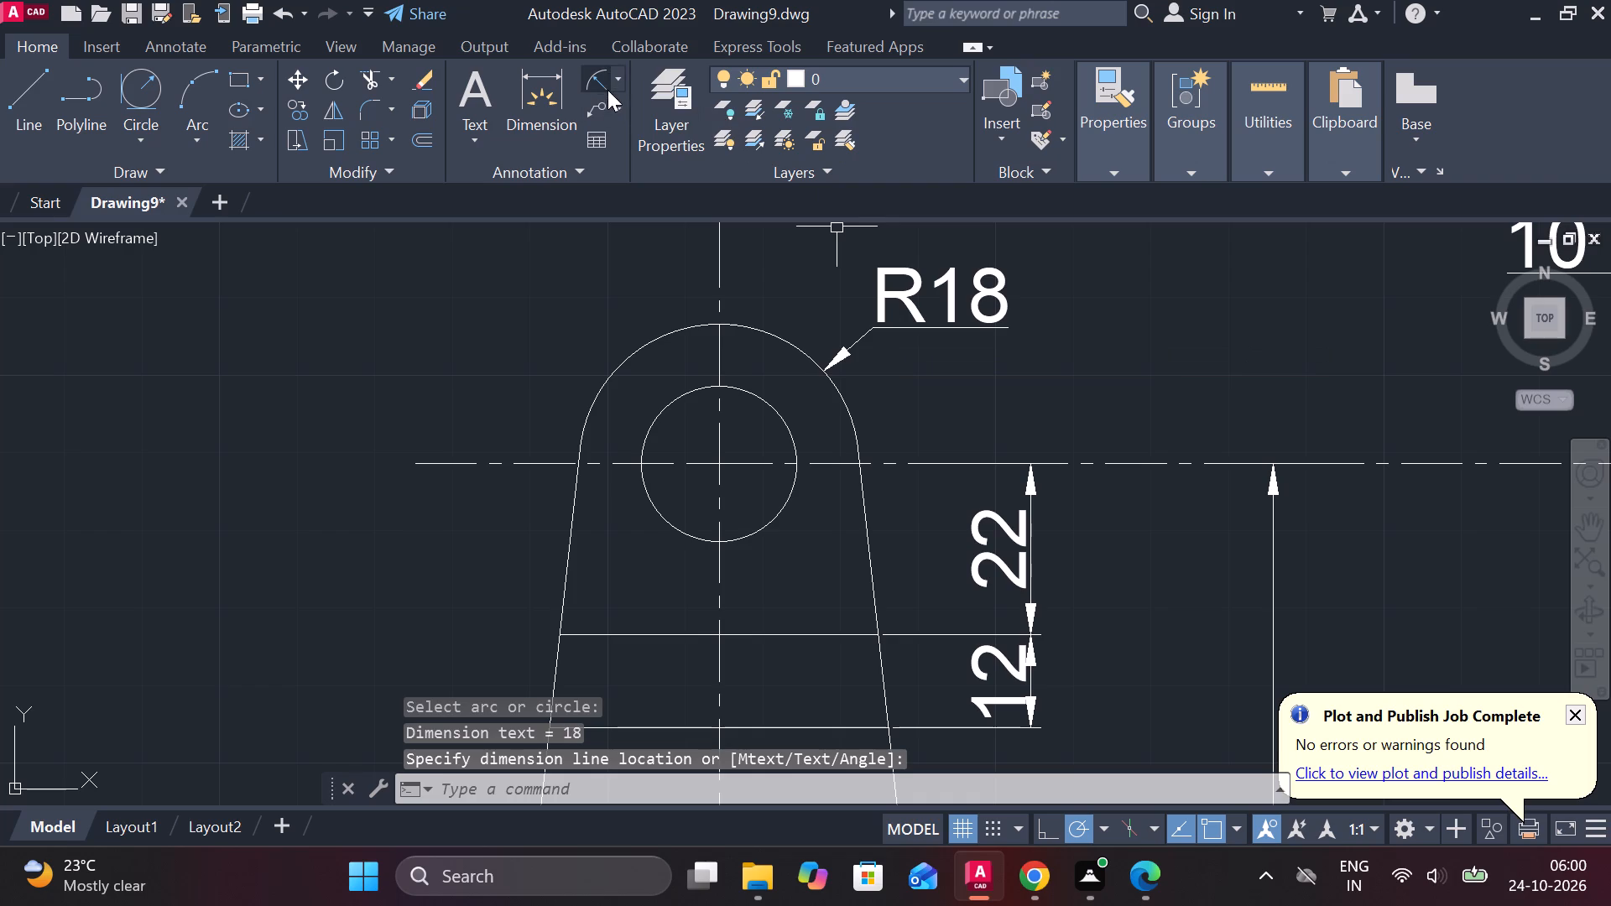
Add a diameter dimension to the hole at the top of the vertical arm, placing its text above left.
click(601, 79)
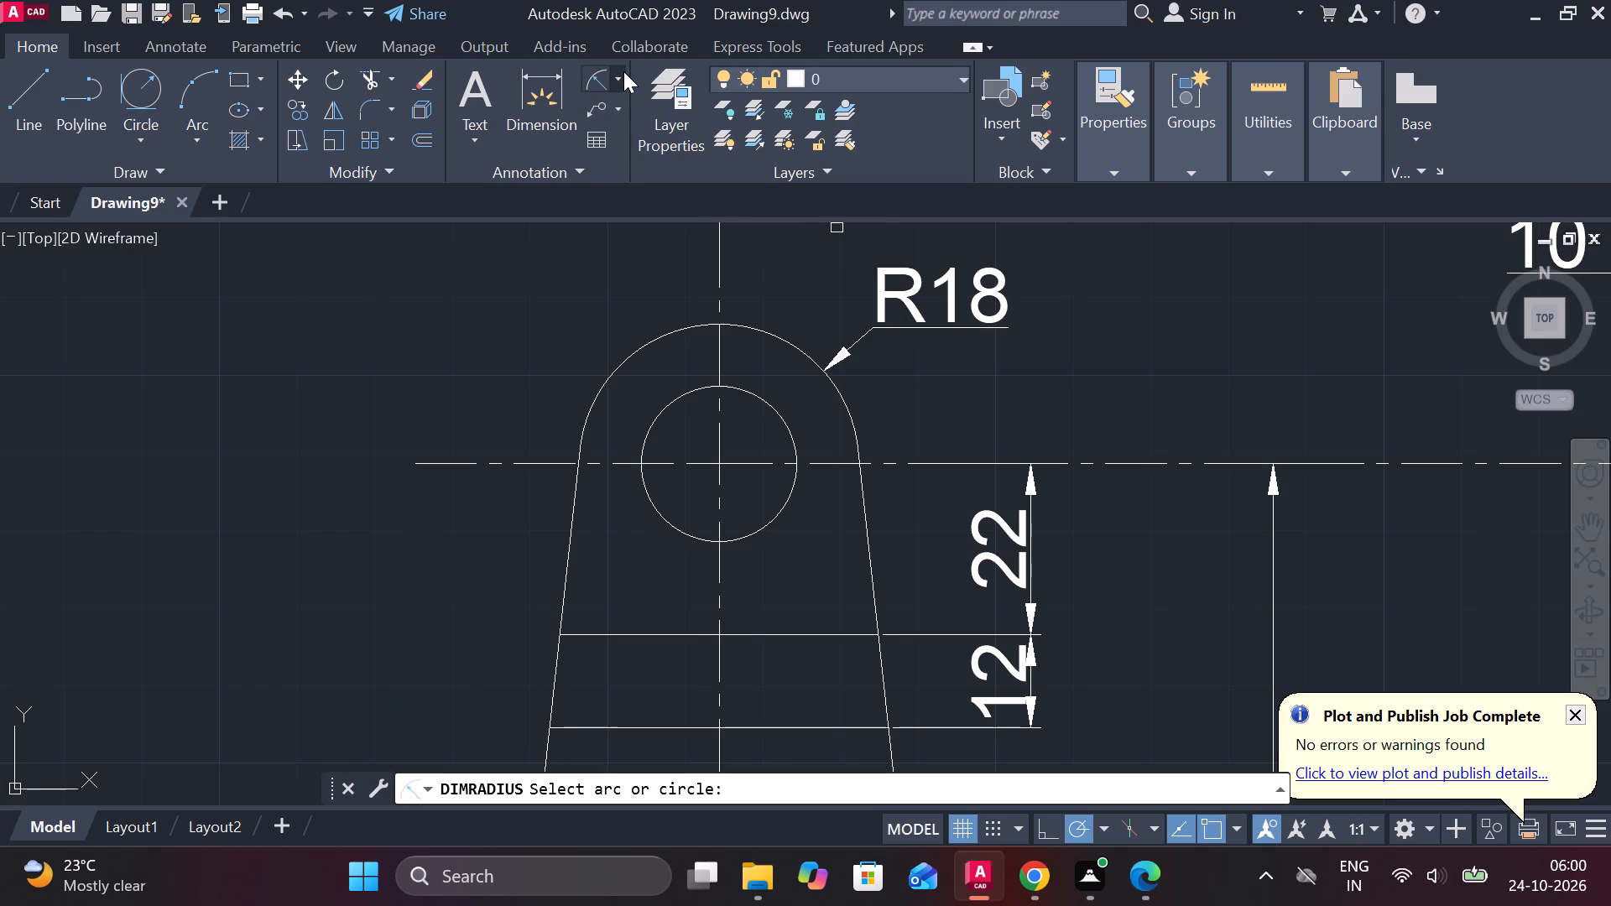
click(623, 71)
click(639, 372)
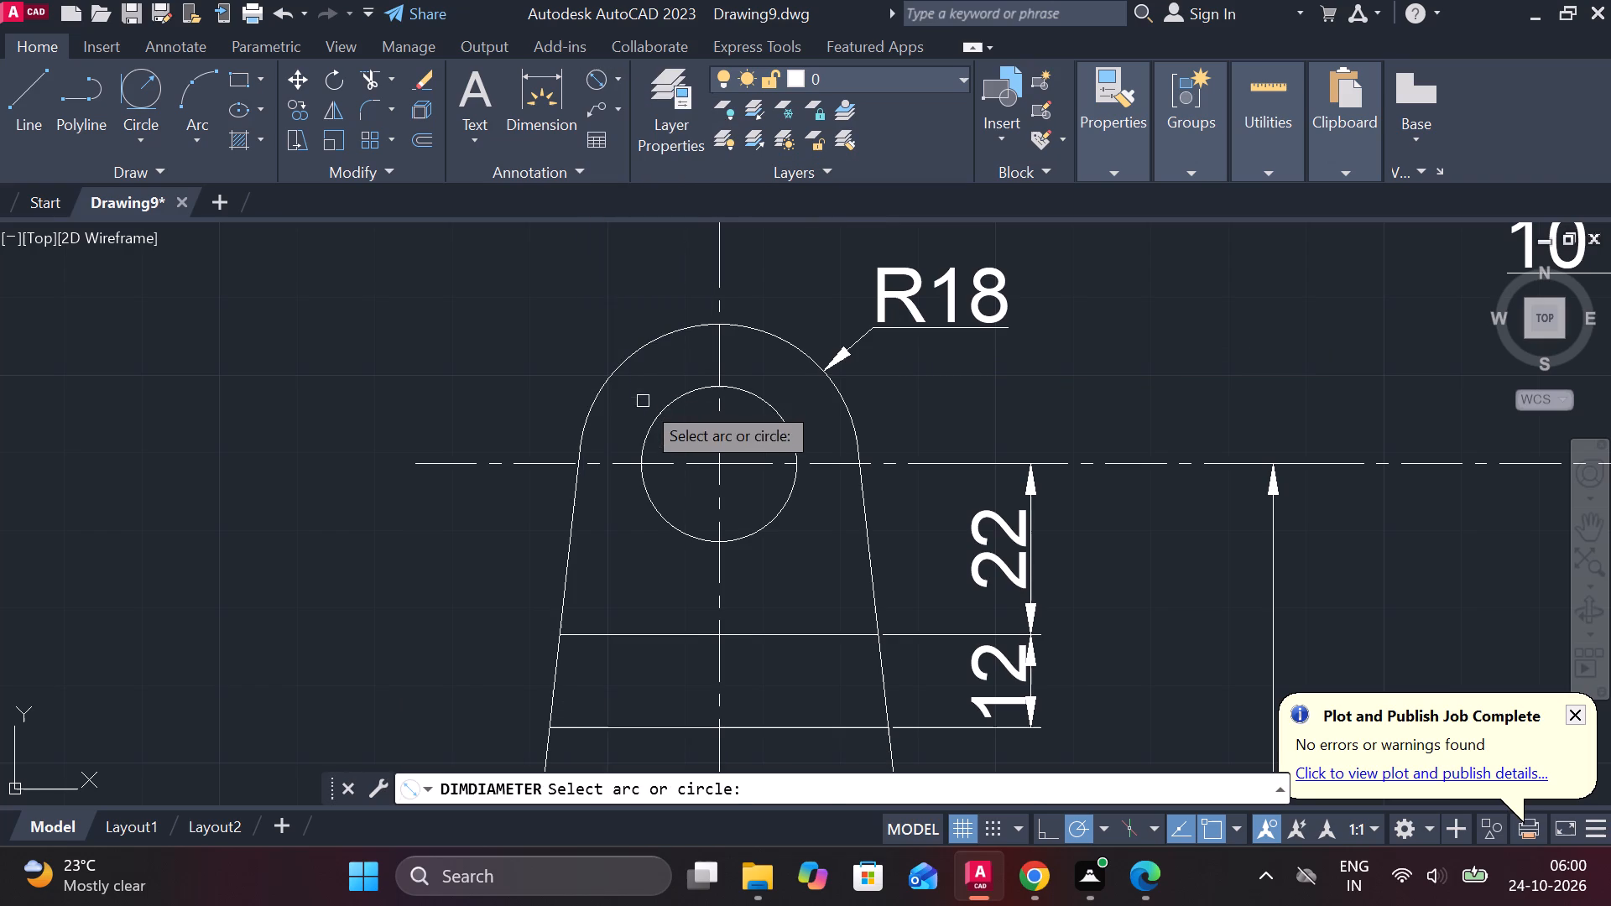
click(667, 409)
click(588, 326)
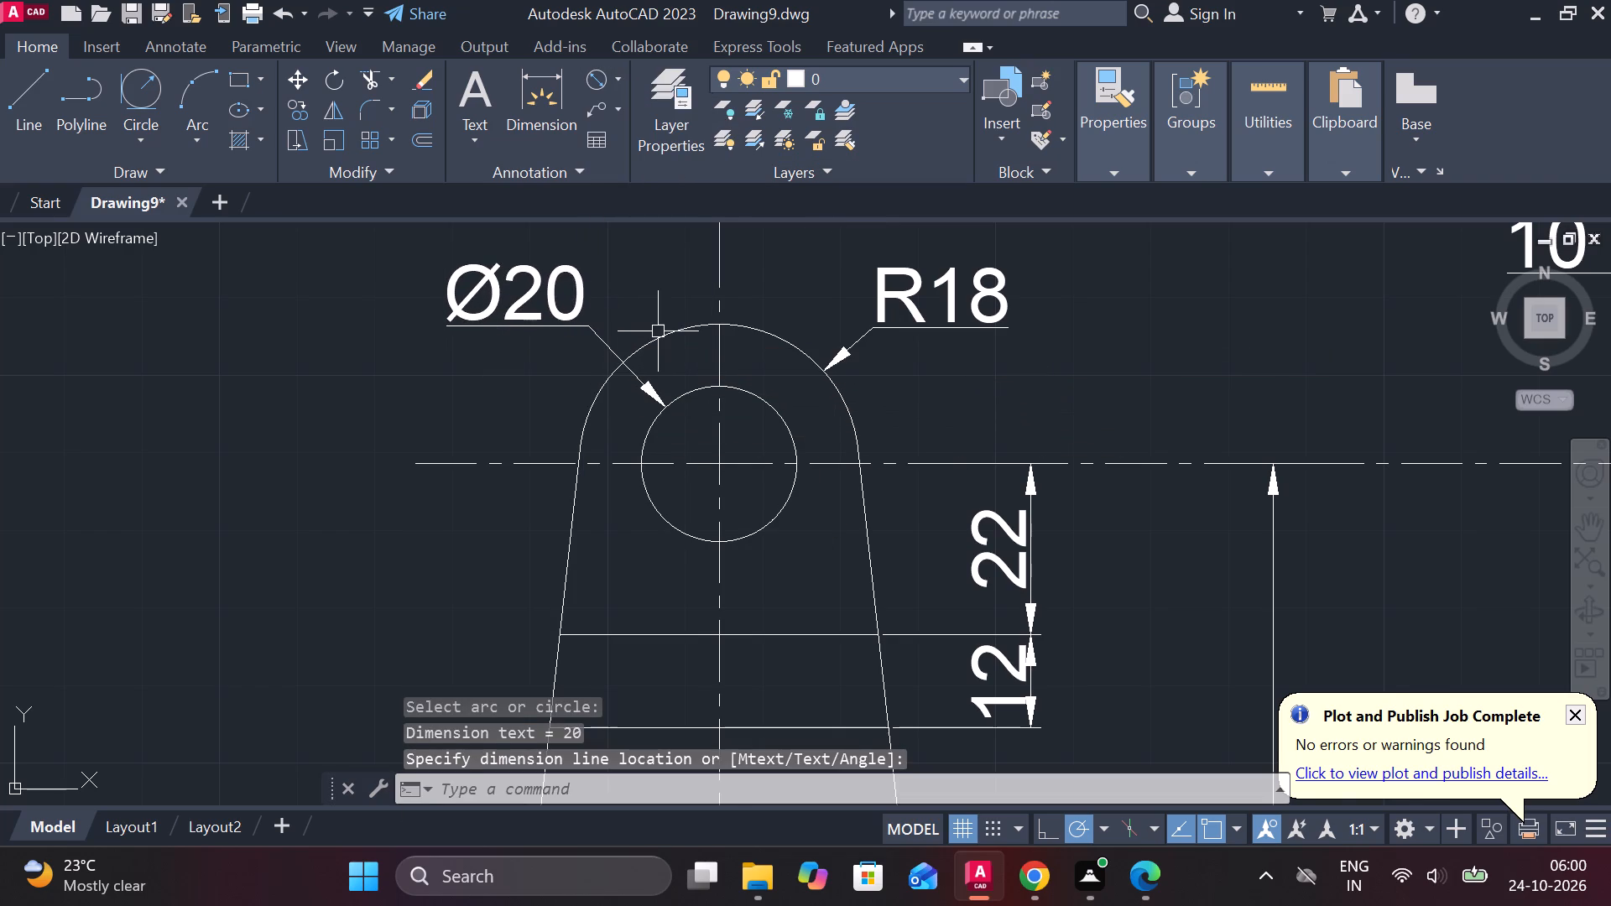
Insert a diameter symbol before the 38 in the bore dimension below the hub in the slotted lever's lower view.
scroll(658, 331, down, 1)
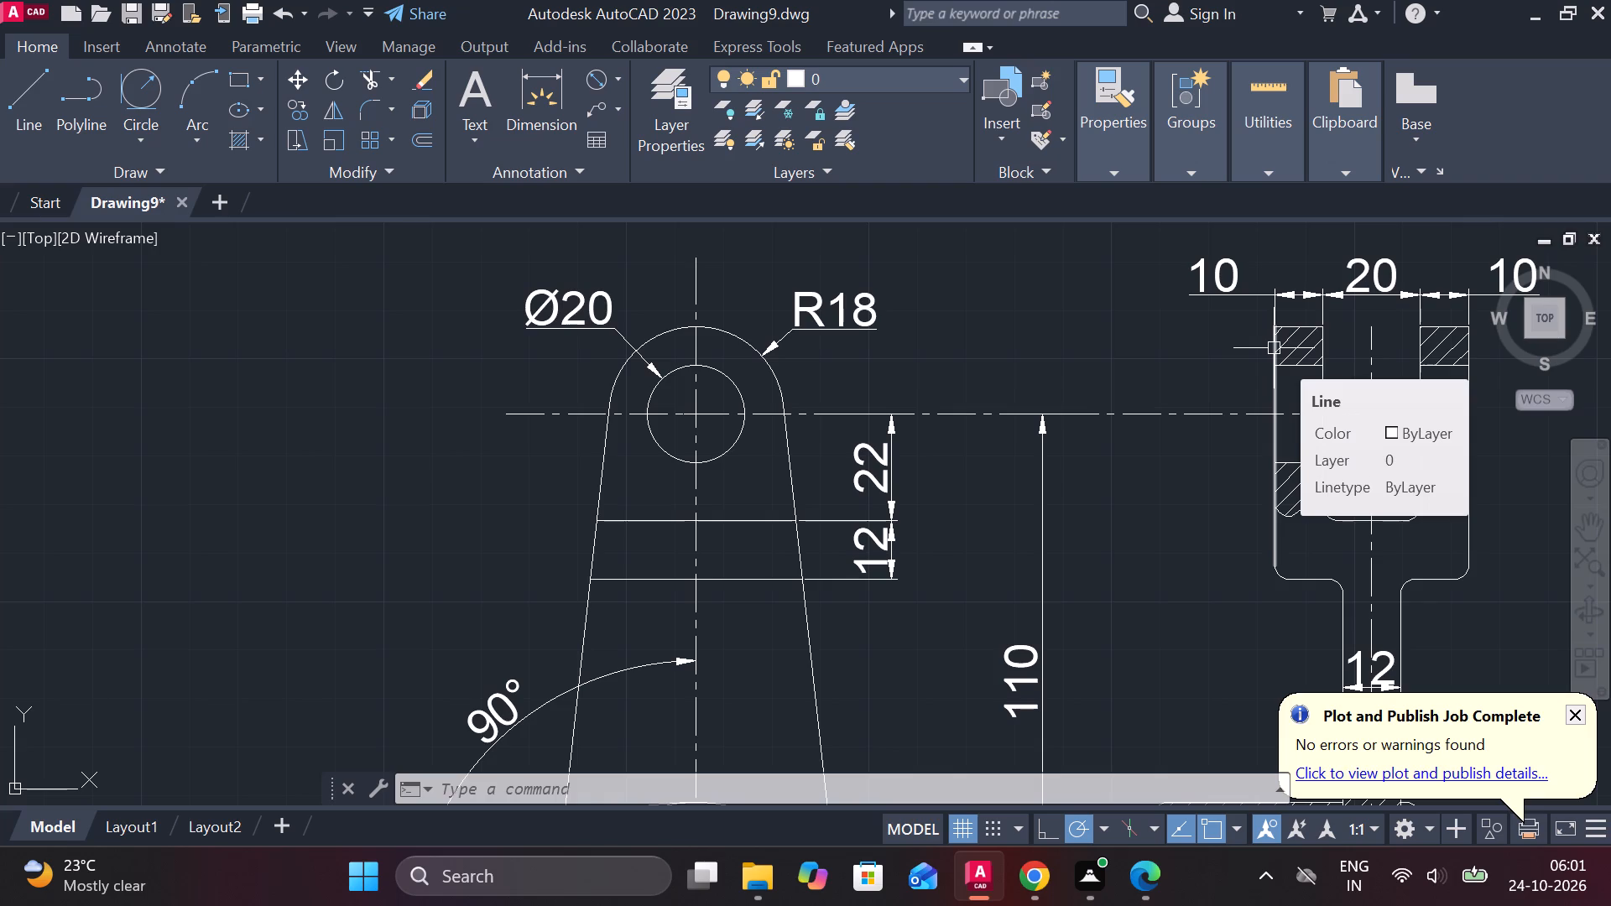
scroll(1150, 375, down, 2)
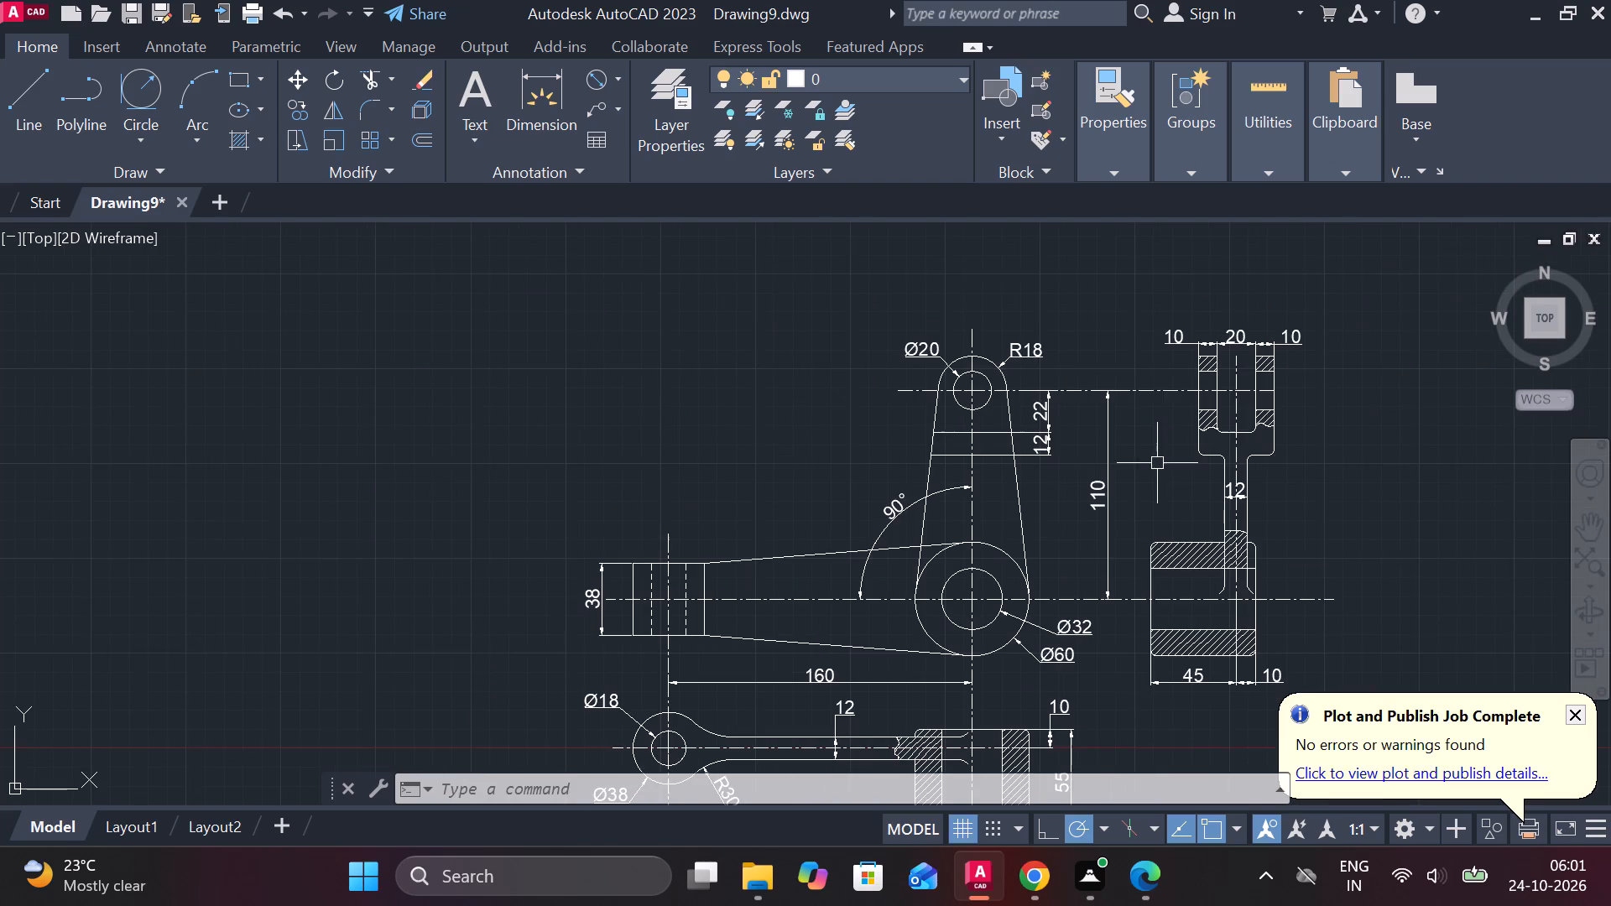
middle_drag(1129, 470, 1051, 414)
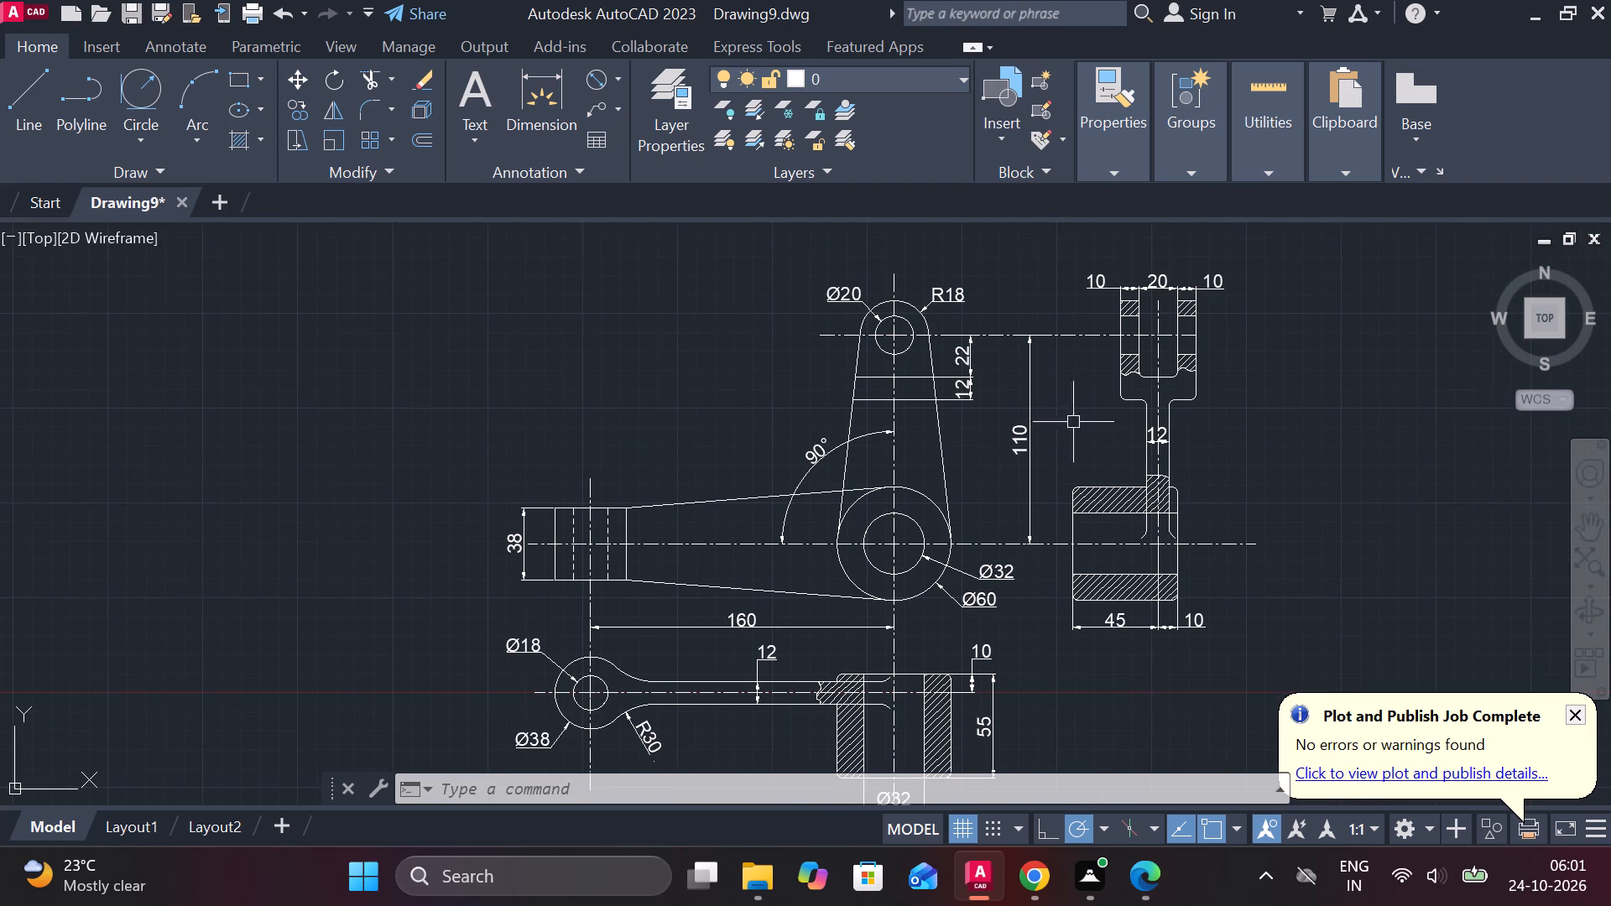
middle_drag(1035, 561, 946, 355)
scroll(1012, 495, down, 1)
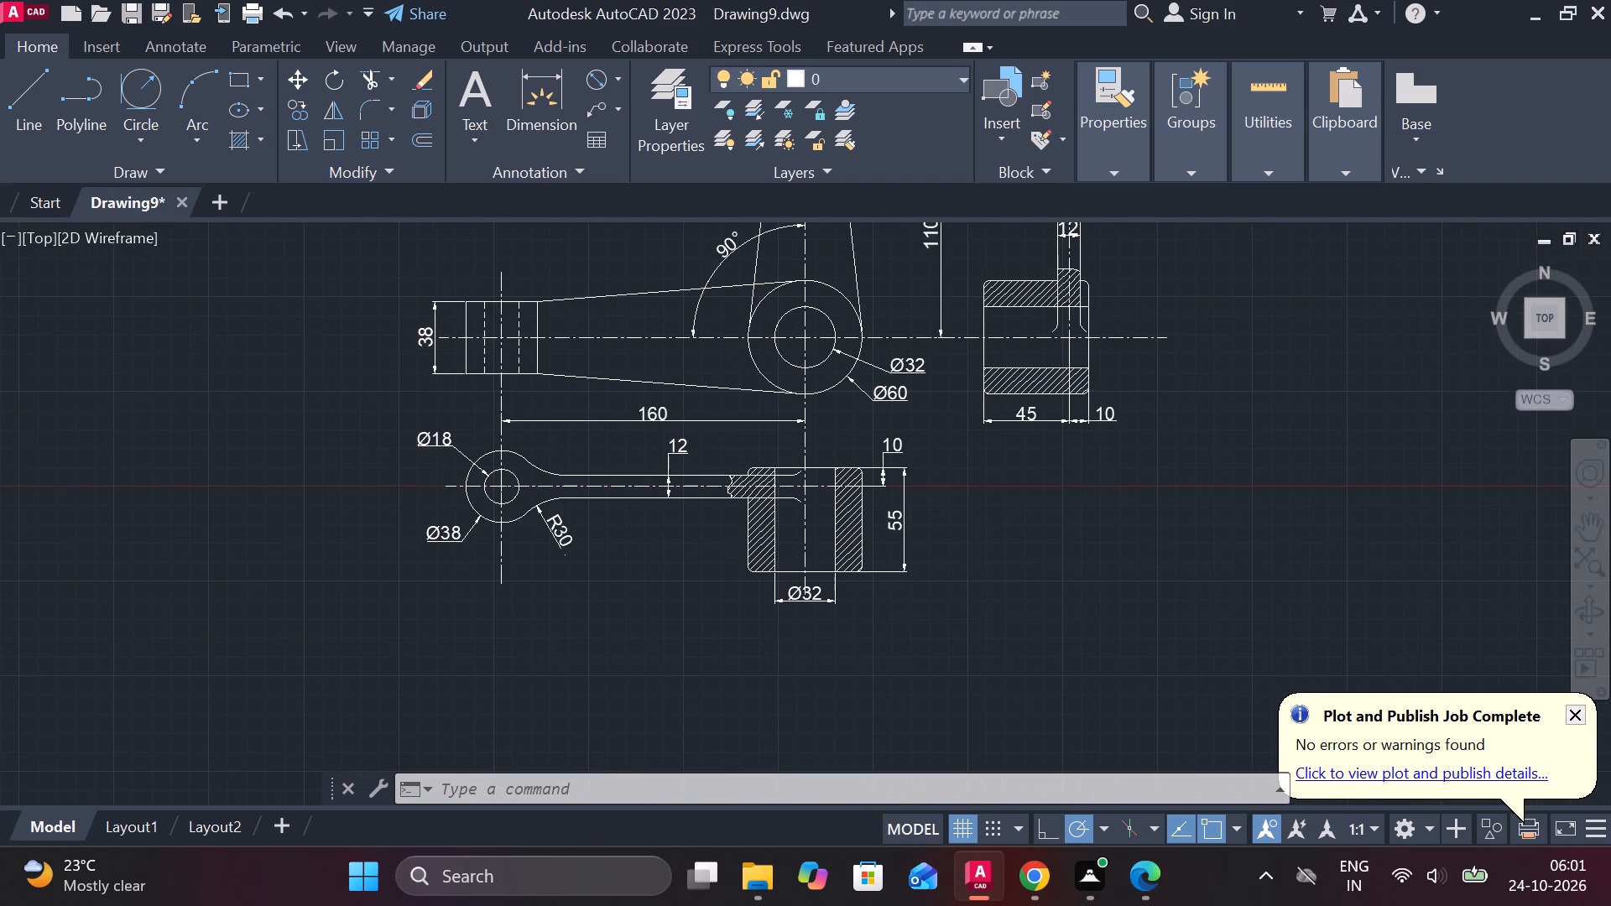
middle_drag(1012, 492, 1047, 735)
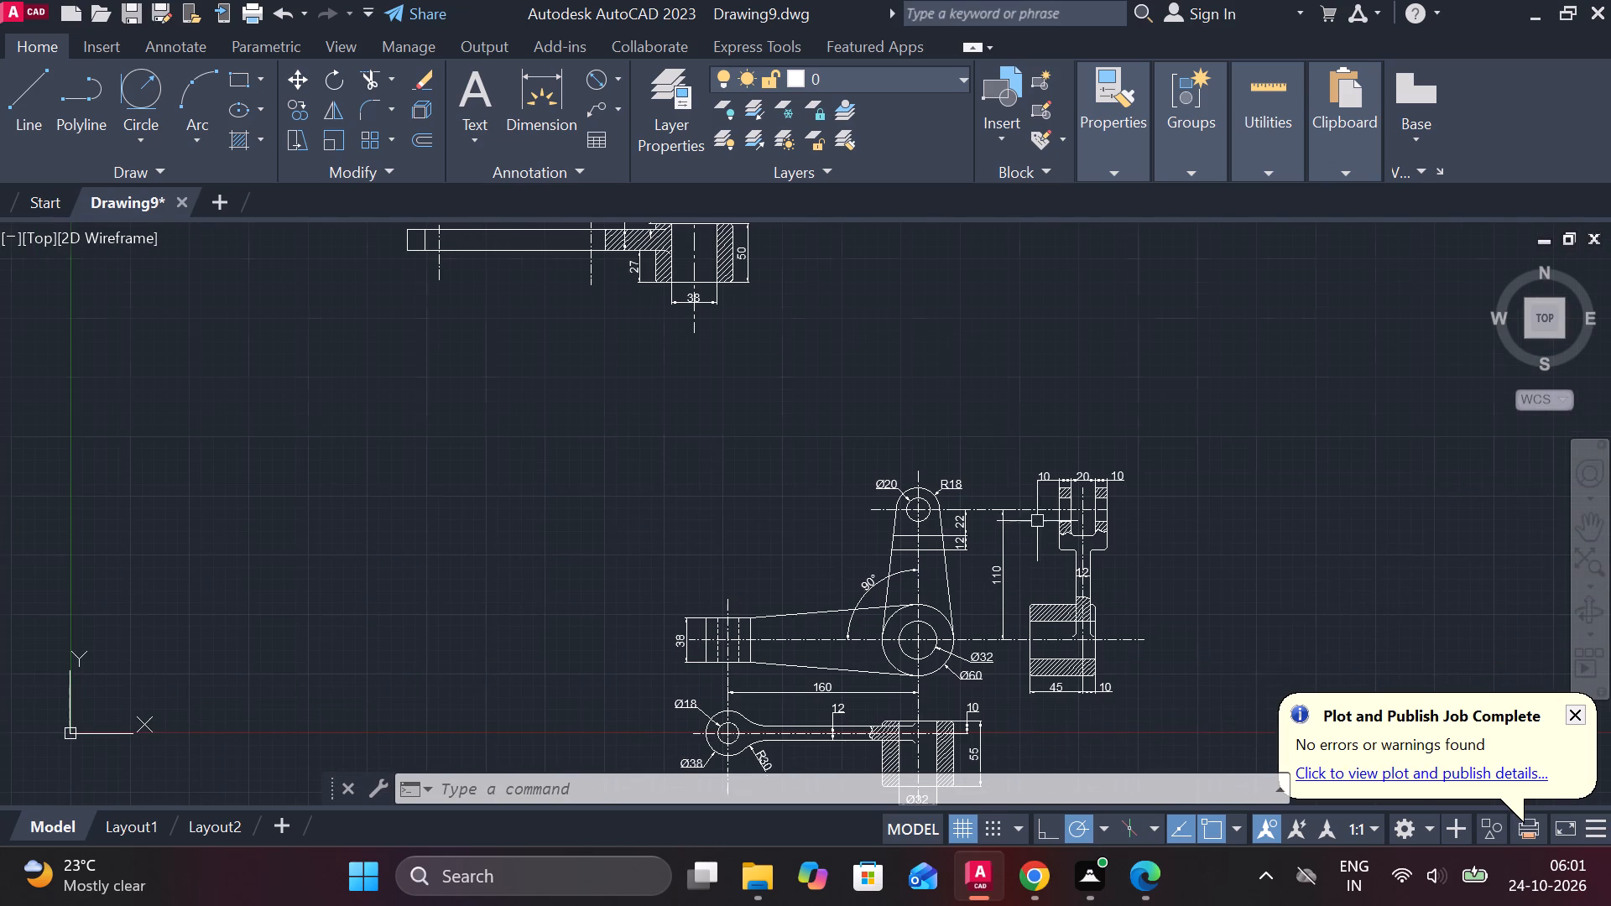
scroll(744, 345, up, 2)
scroll(744, 345, down, 2)
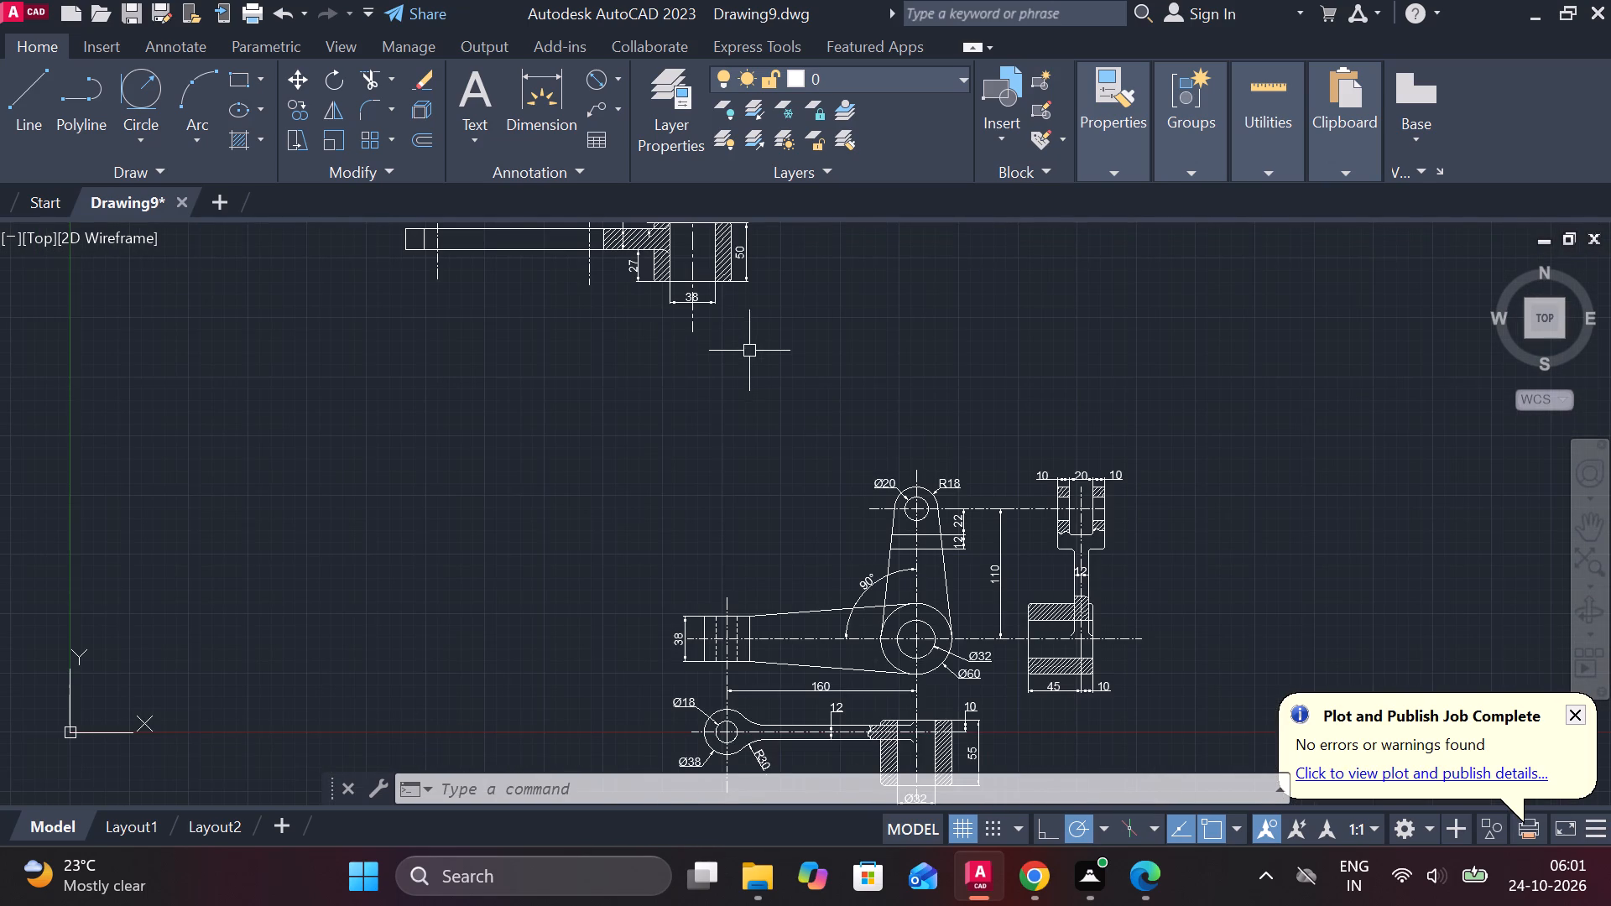
middle_drag(687, 334, 724, 354)
middle_drag(668, 361, 678, 372)
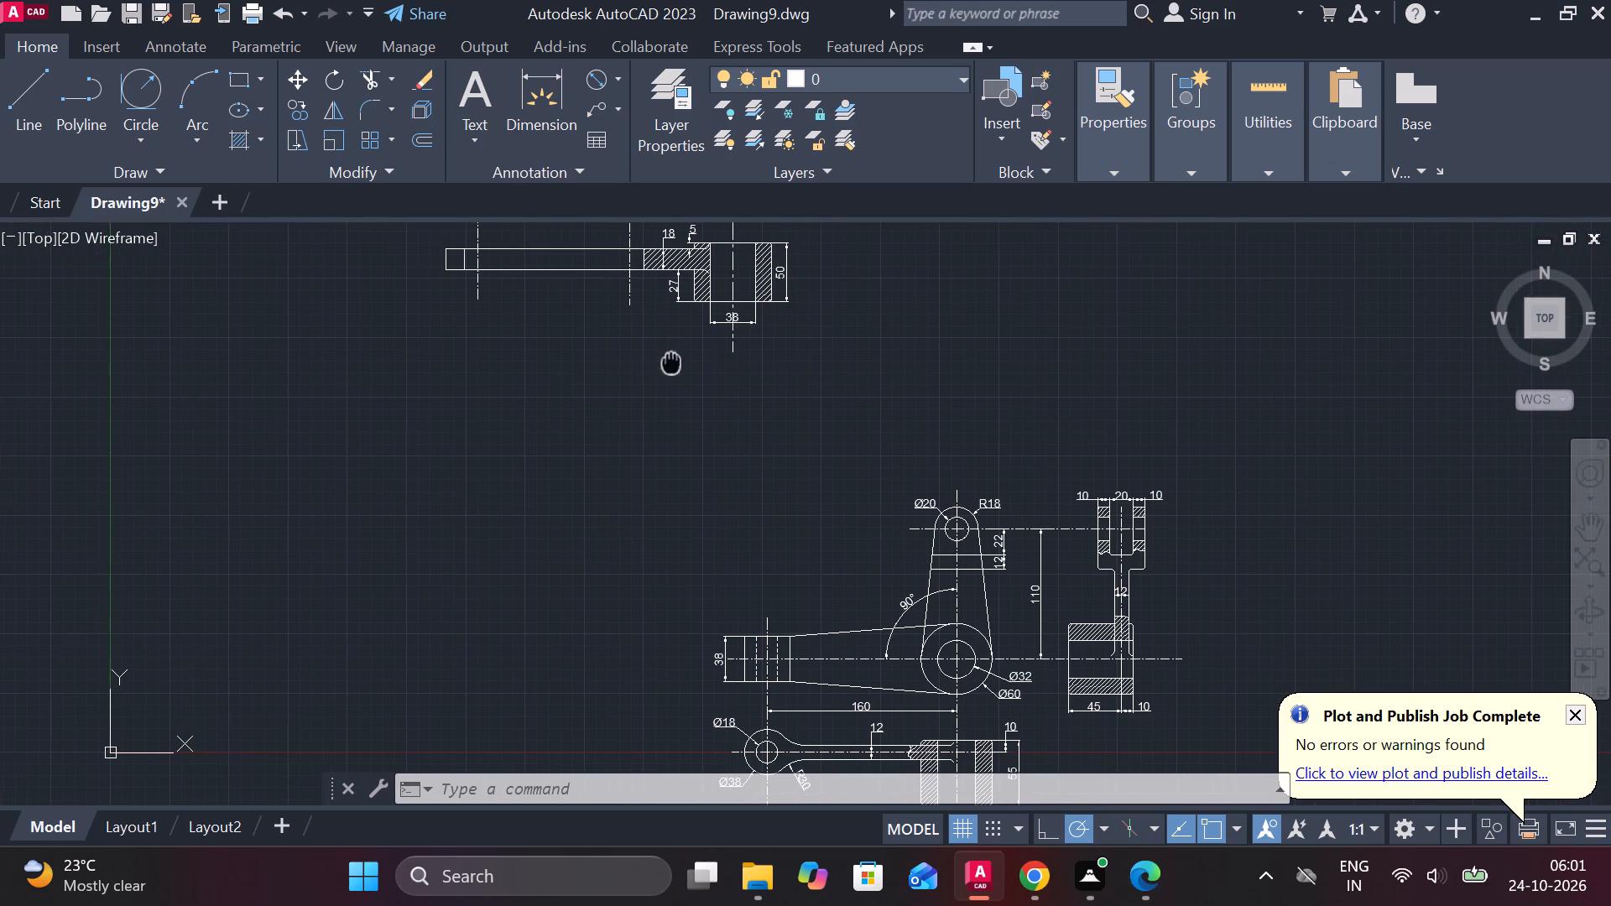
middle_drag(678, 372, 760, 457)
scroll(791, 403, up, 2)
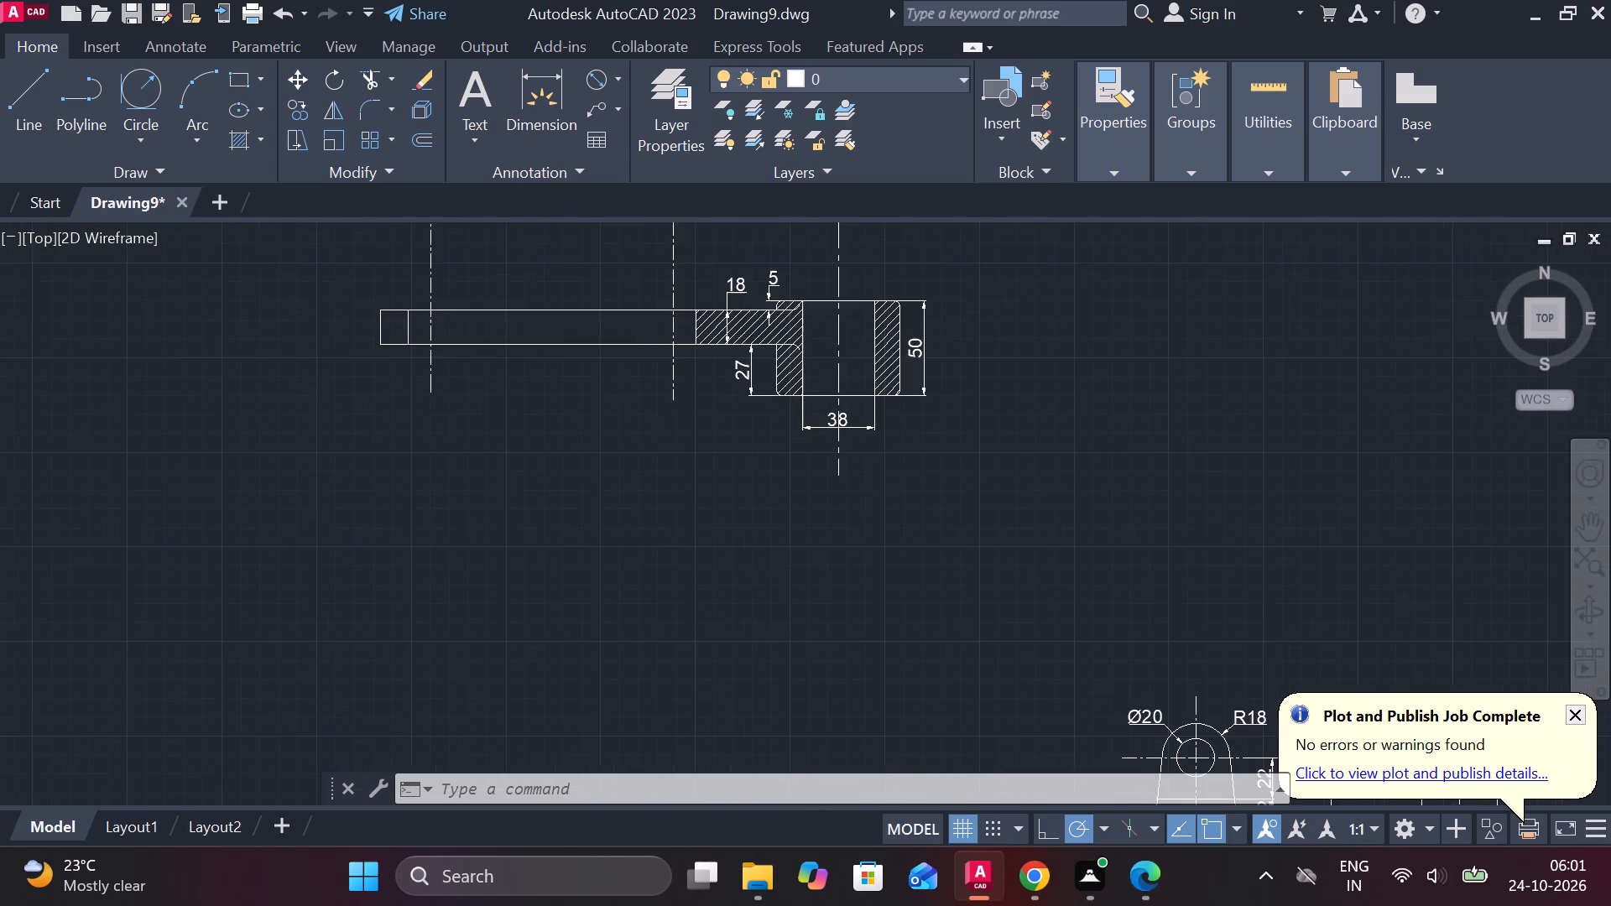
scroll(791, 403, up, 1)
double_click(878, 432)
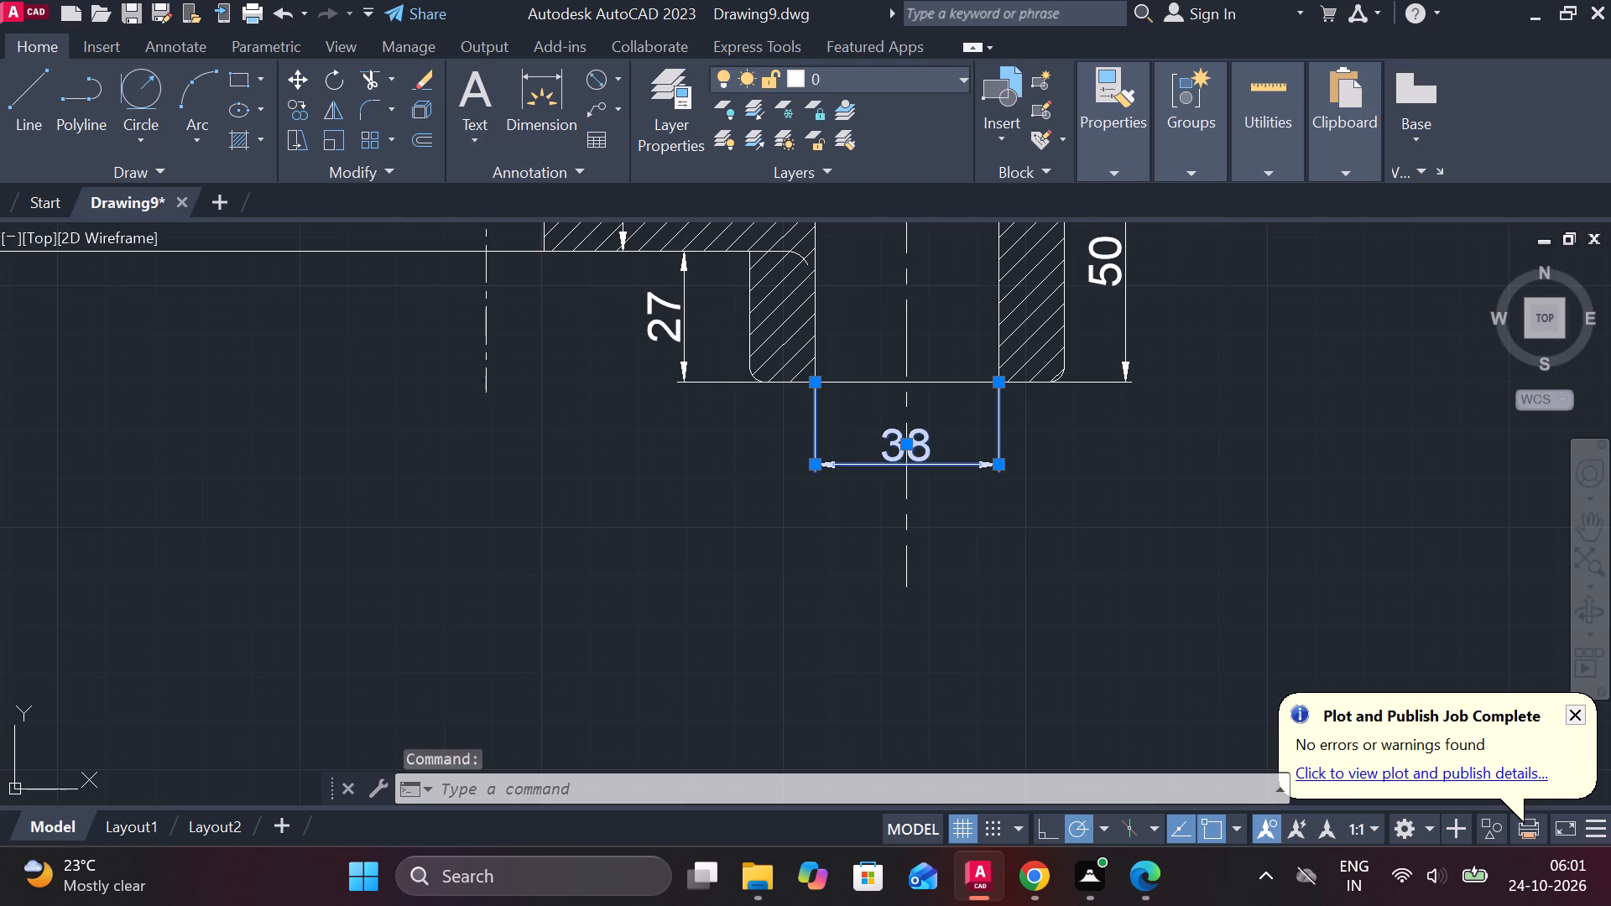
click(1093, 144)
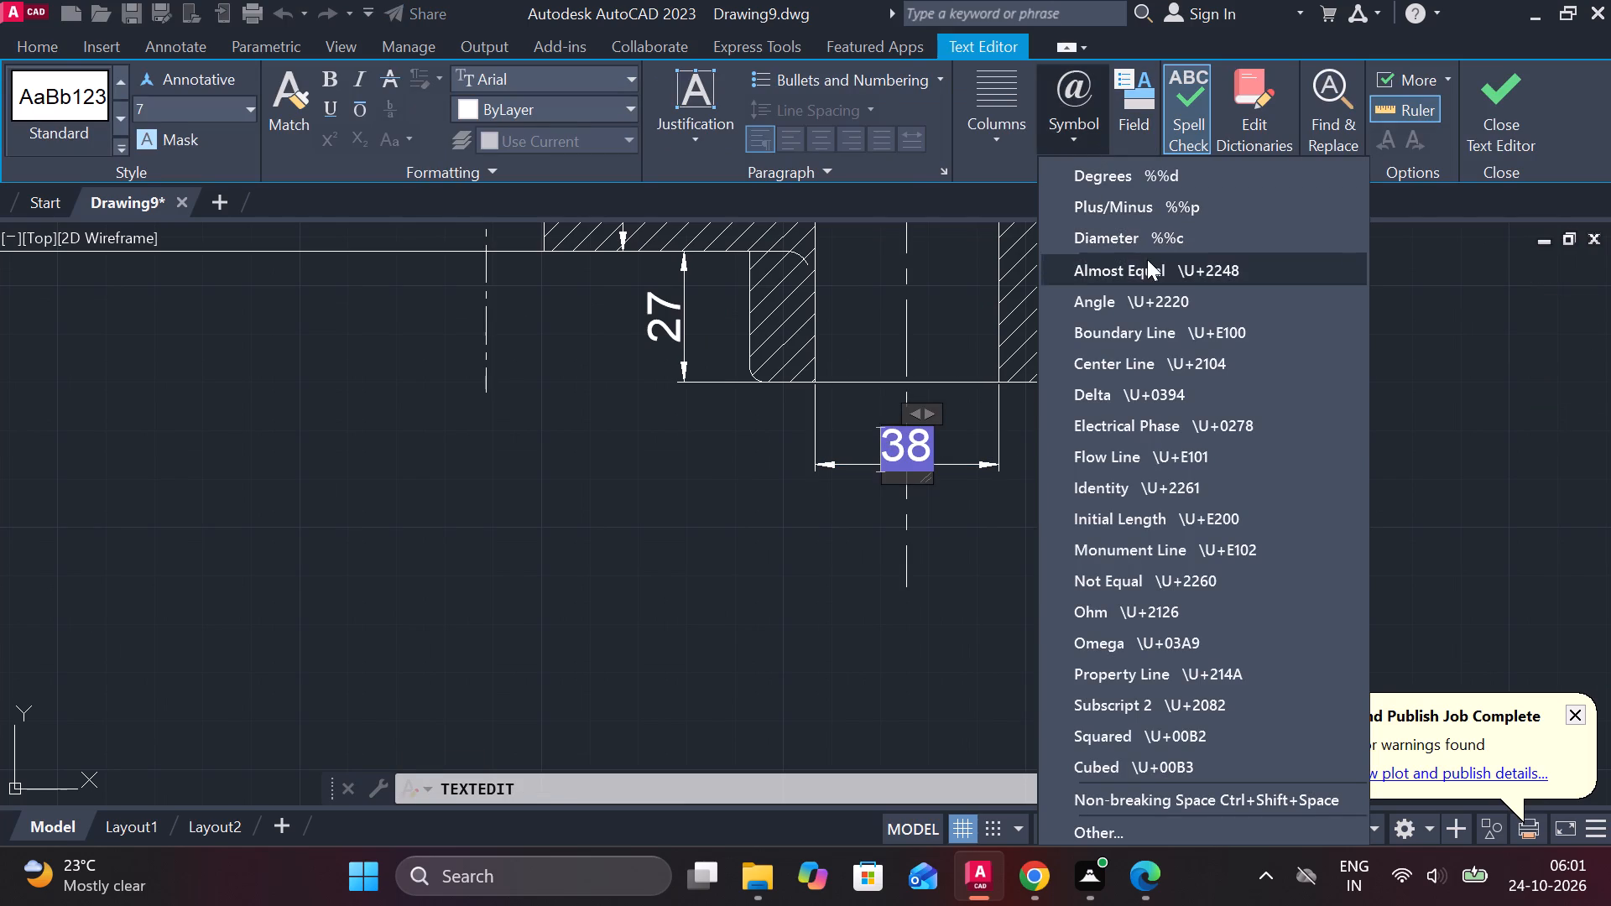
click(1139, 252)
click(1510, 113)
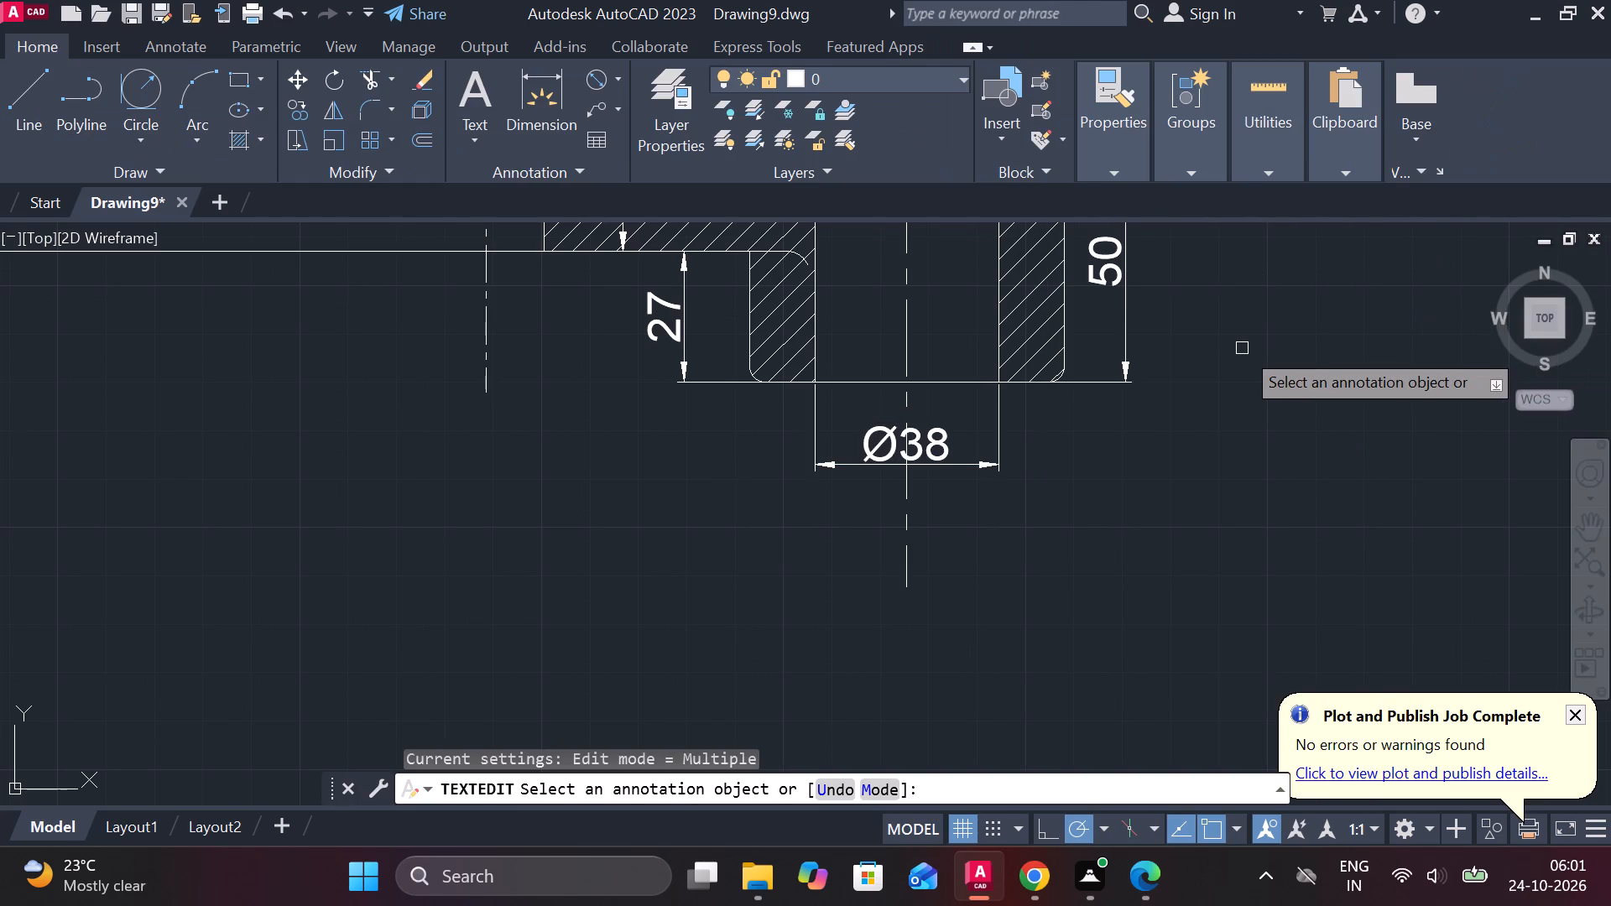
Hatch the small closed section at the left end of the arm in the slotted lever's lower view.
middle_drag(1200, 365, 1060, 569)
scroll(1087, 518, down, 1)
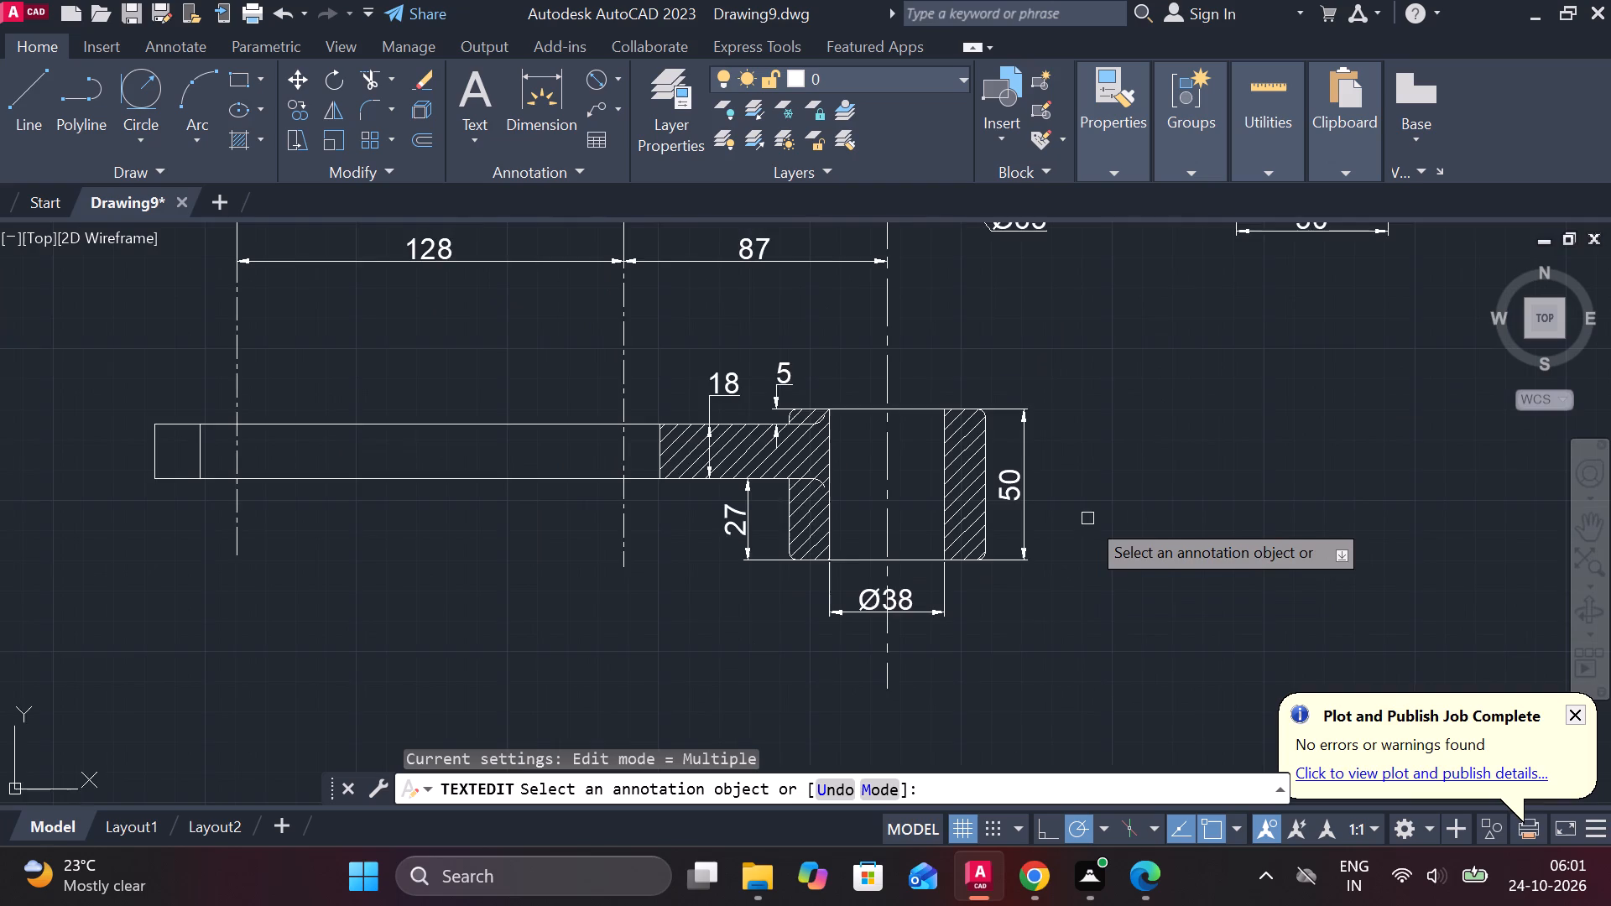
scroll(1087, 518, down, 1)
middle_drag(1181, 407, 1043, 557)
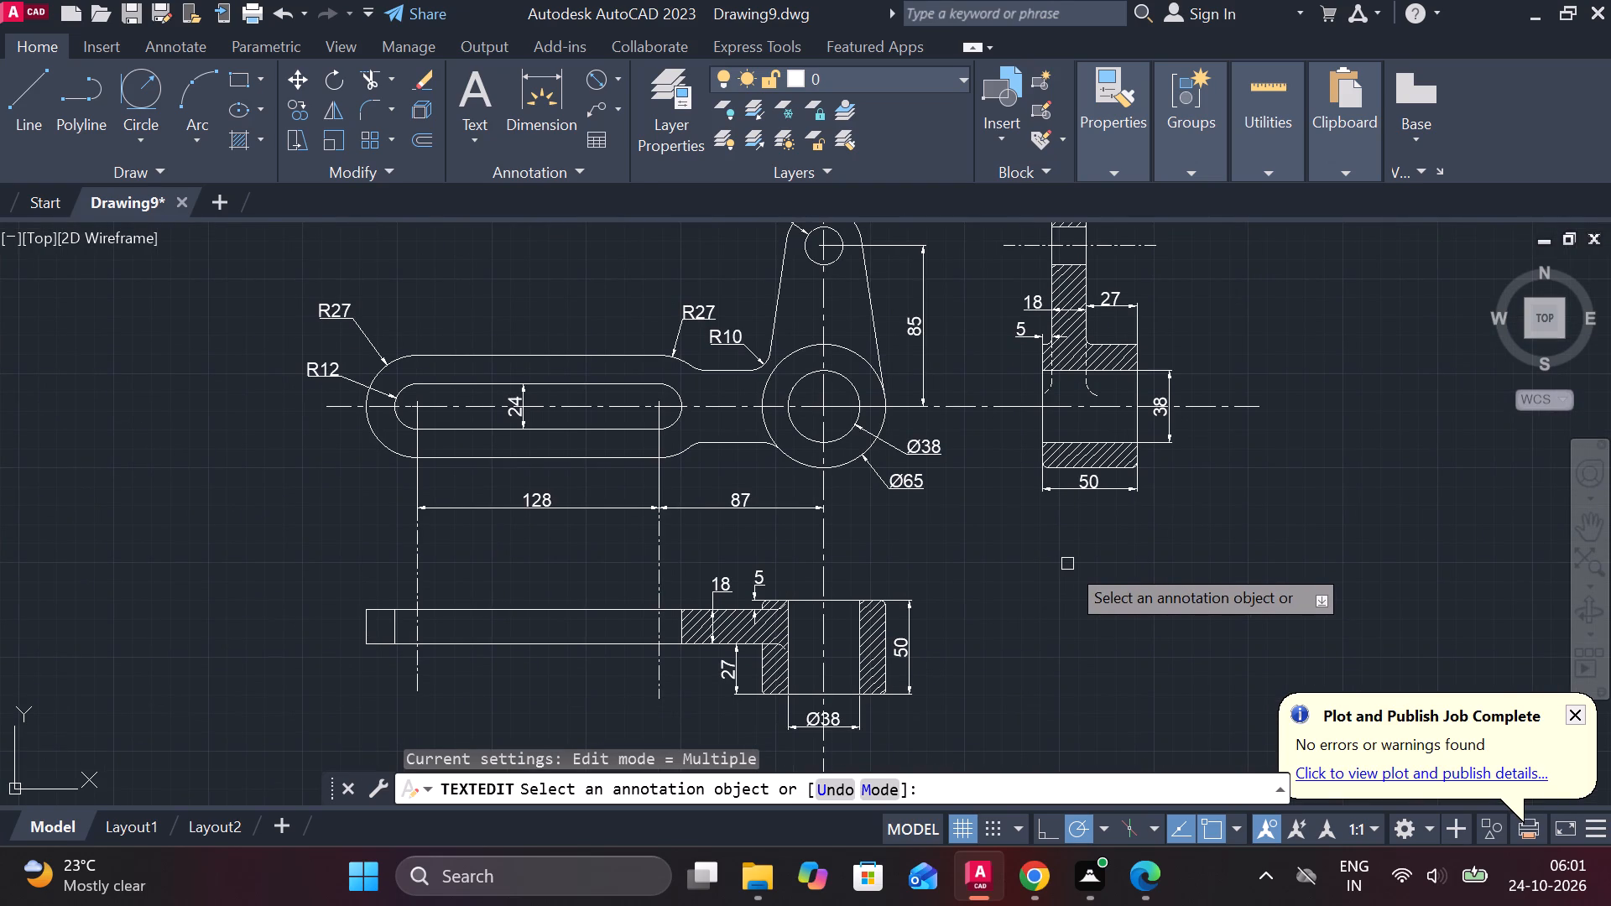
middle_drag(1009, 584, 1029, 580)
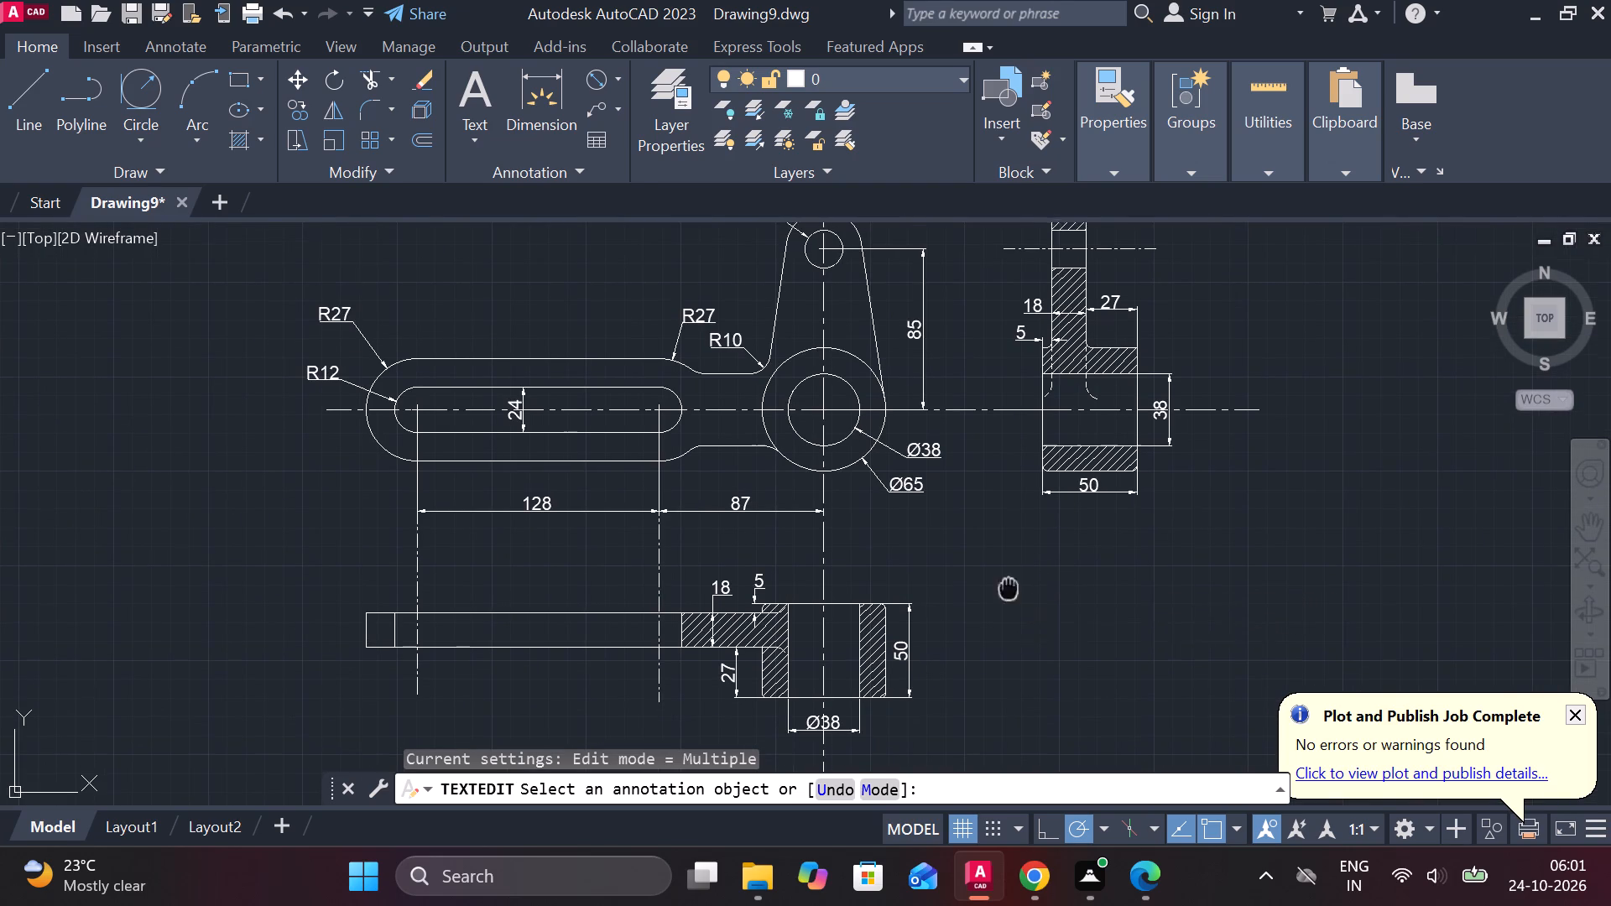
middle_drag(1029, 580, 1139, 516)
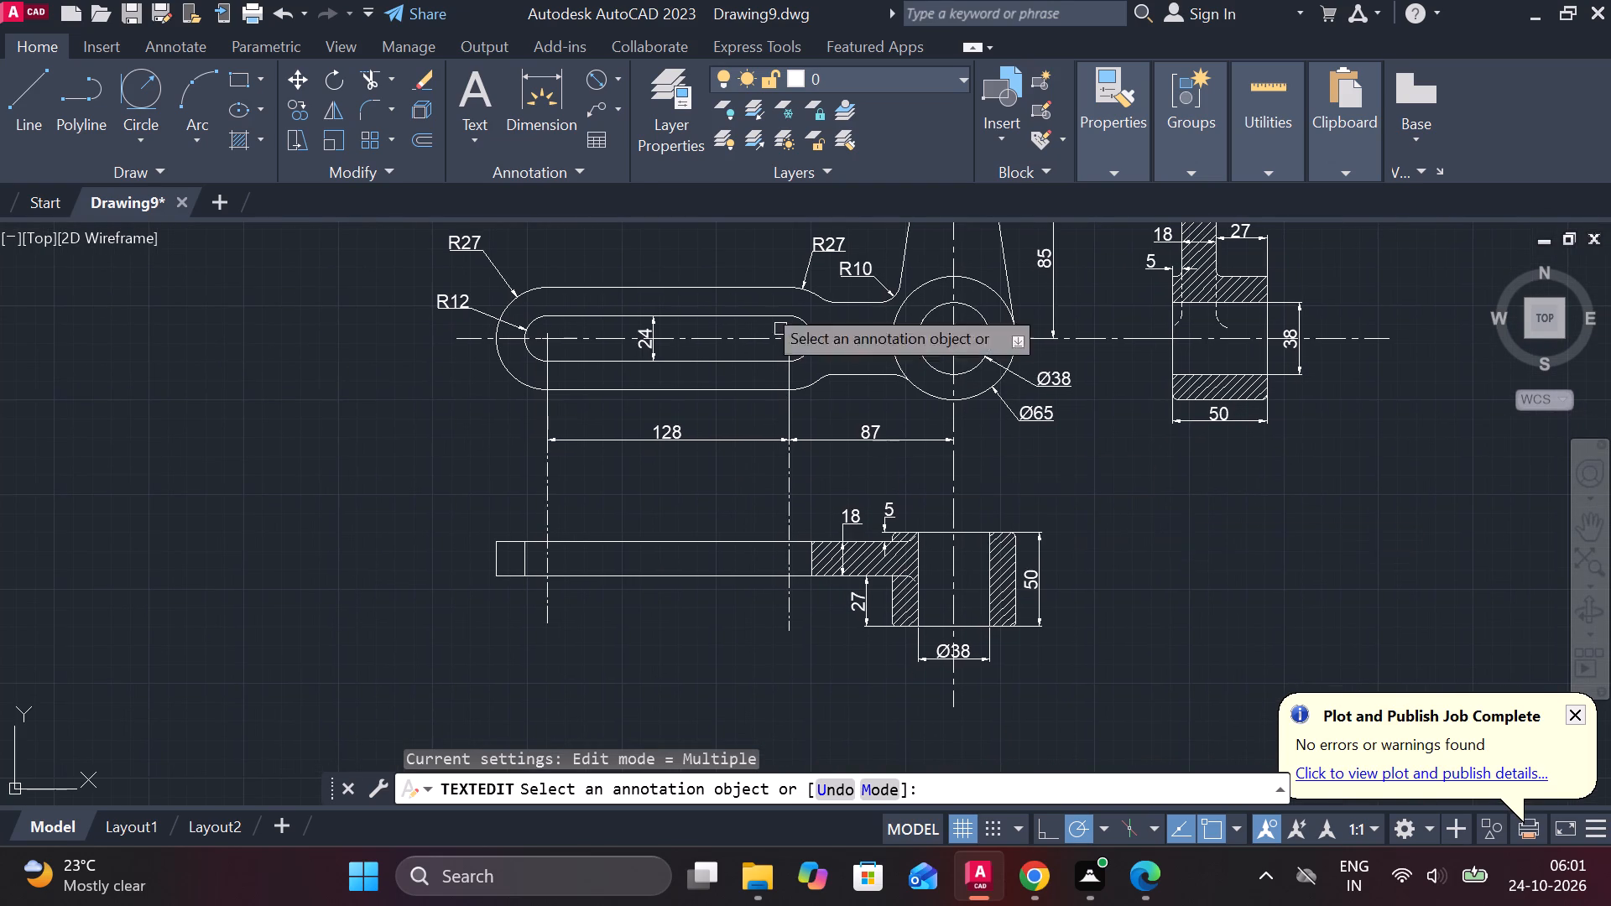
click(226, 135)
scroll(485, 565, up, 2)
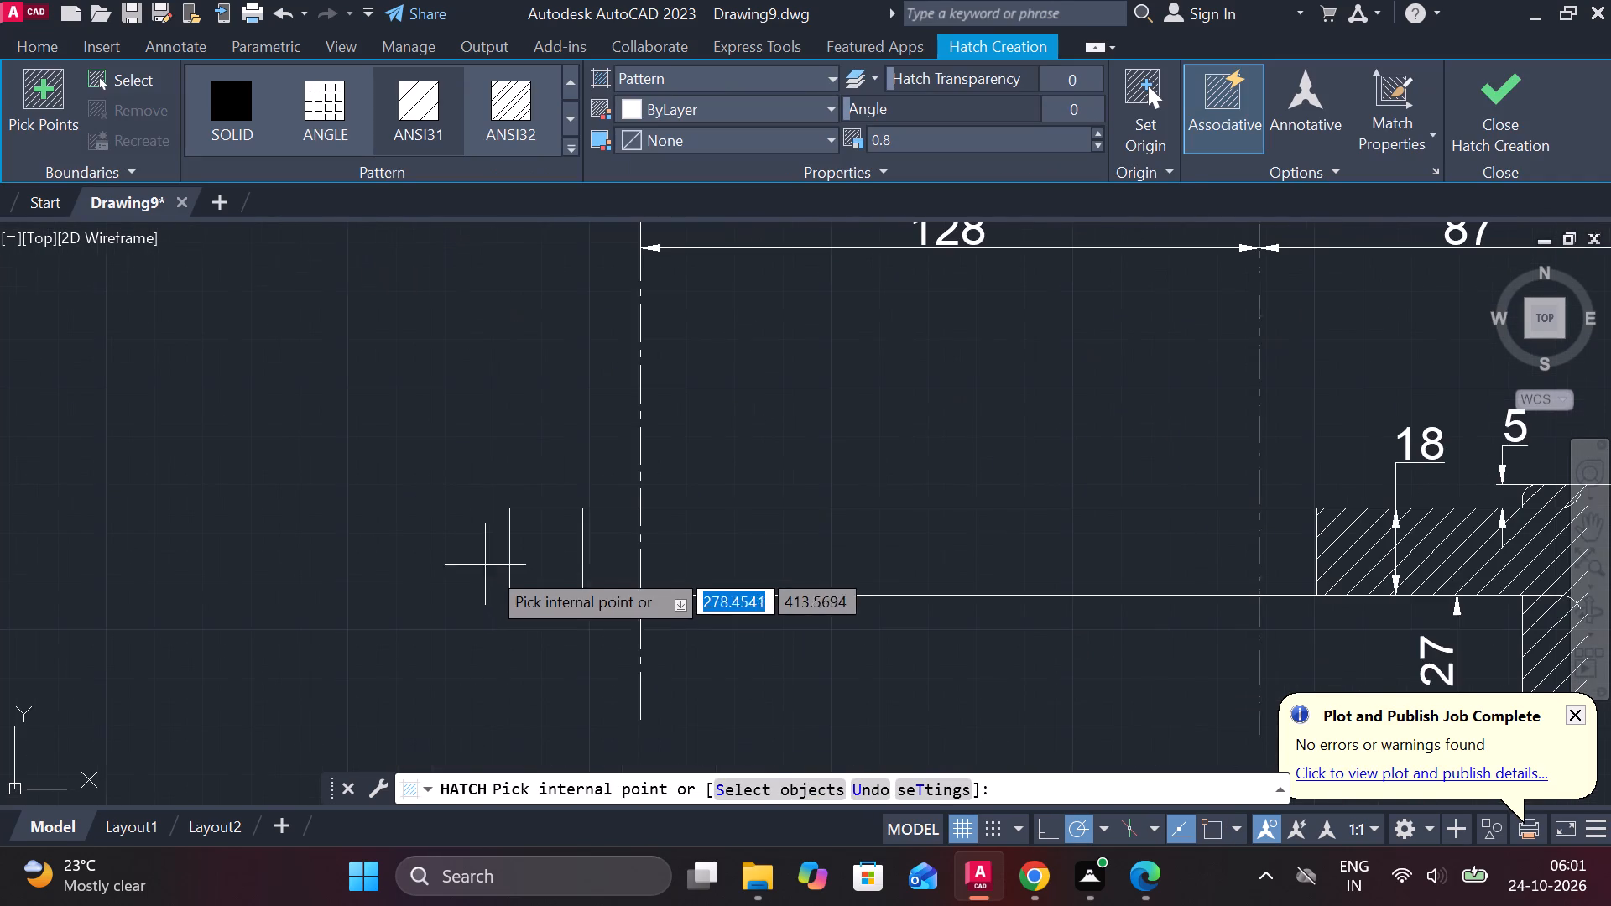
click(549, 554)
scroll(549, 554, down, 3)
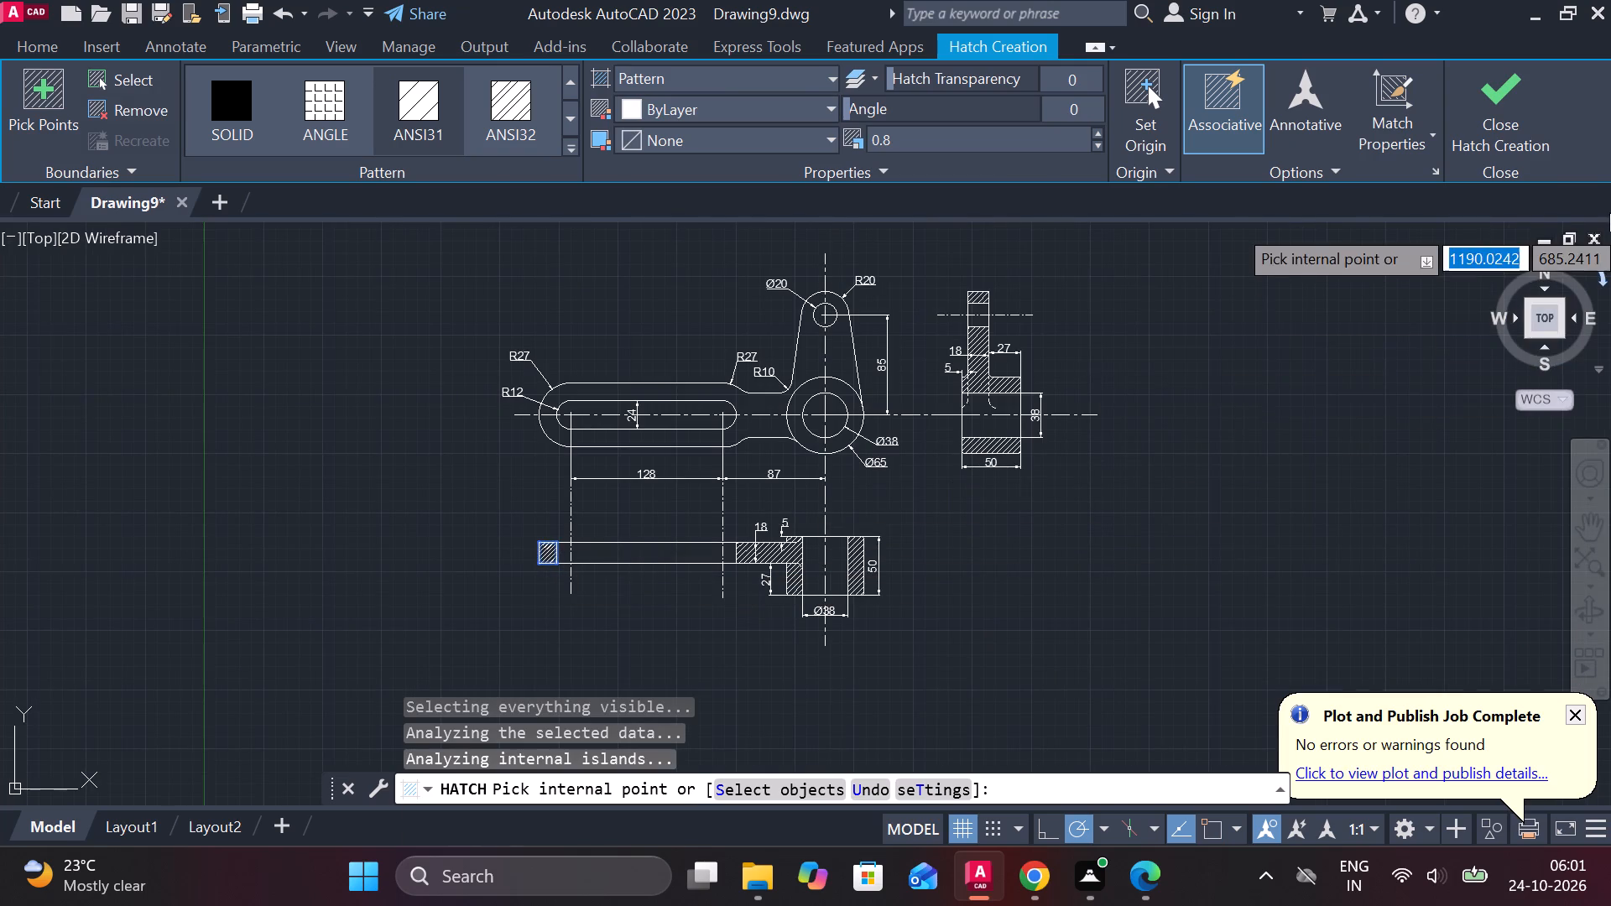
click(1493, 117)
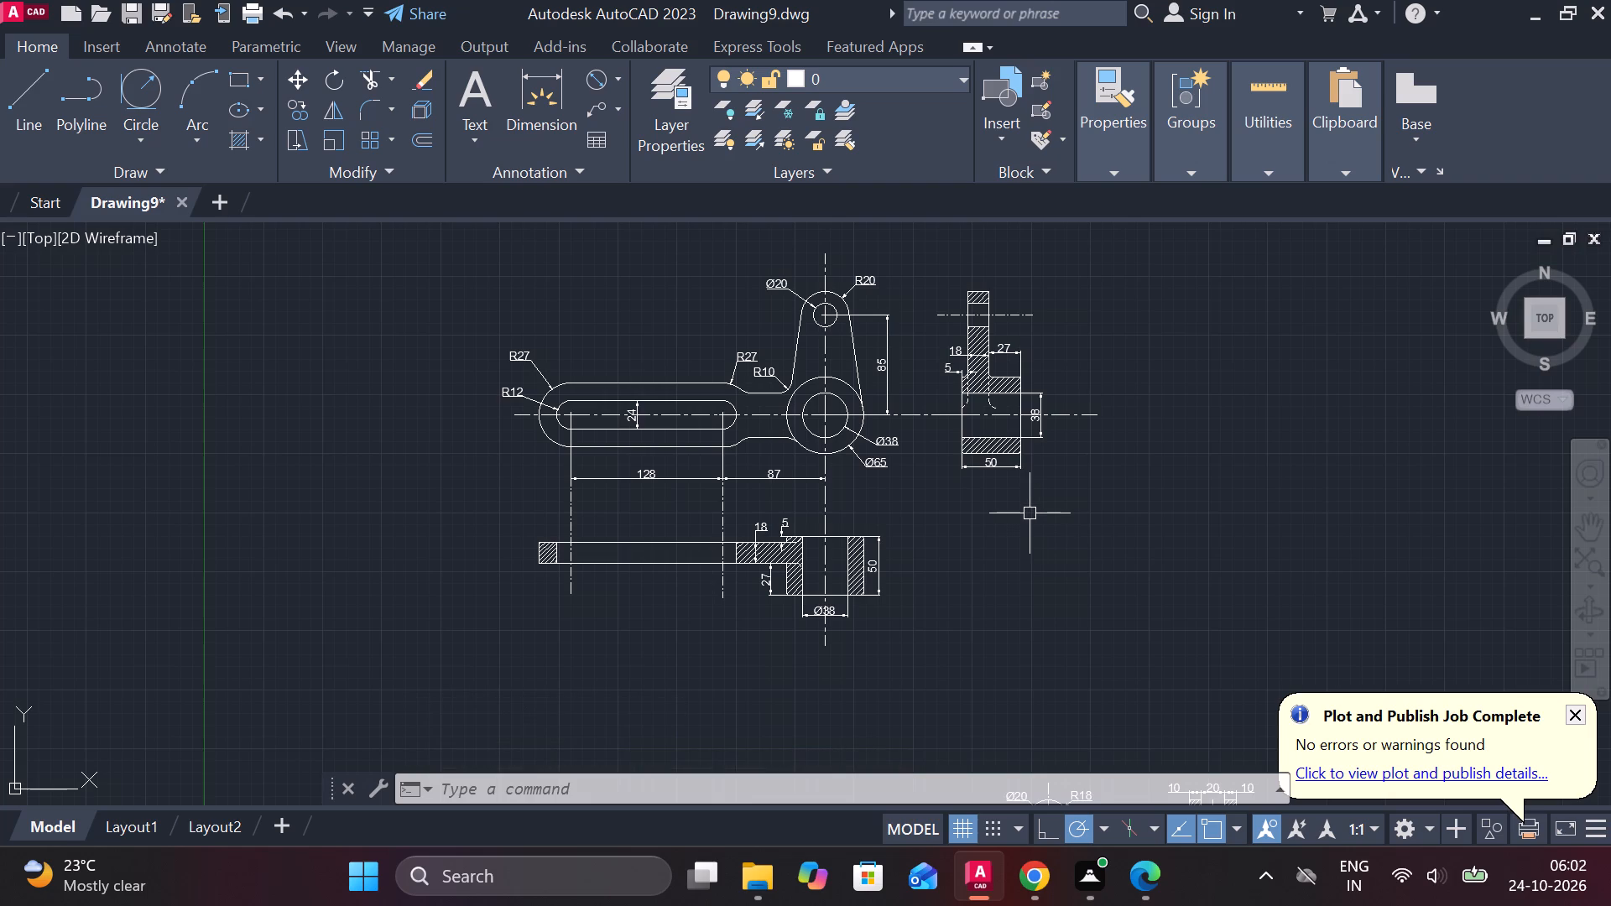
Add a radius dimension to the lower fillet joining the slotted arm to the hub in the front view, placing it below left.
scroll(801, 449, up, 4)
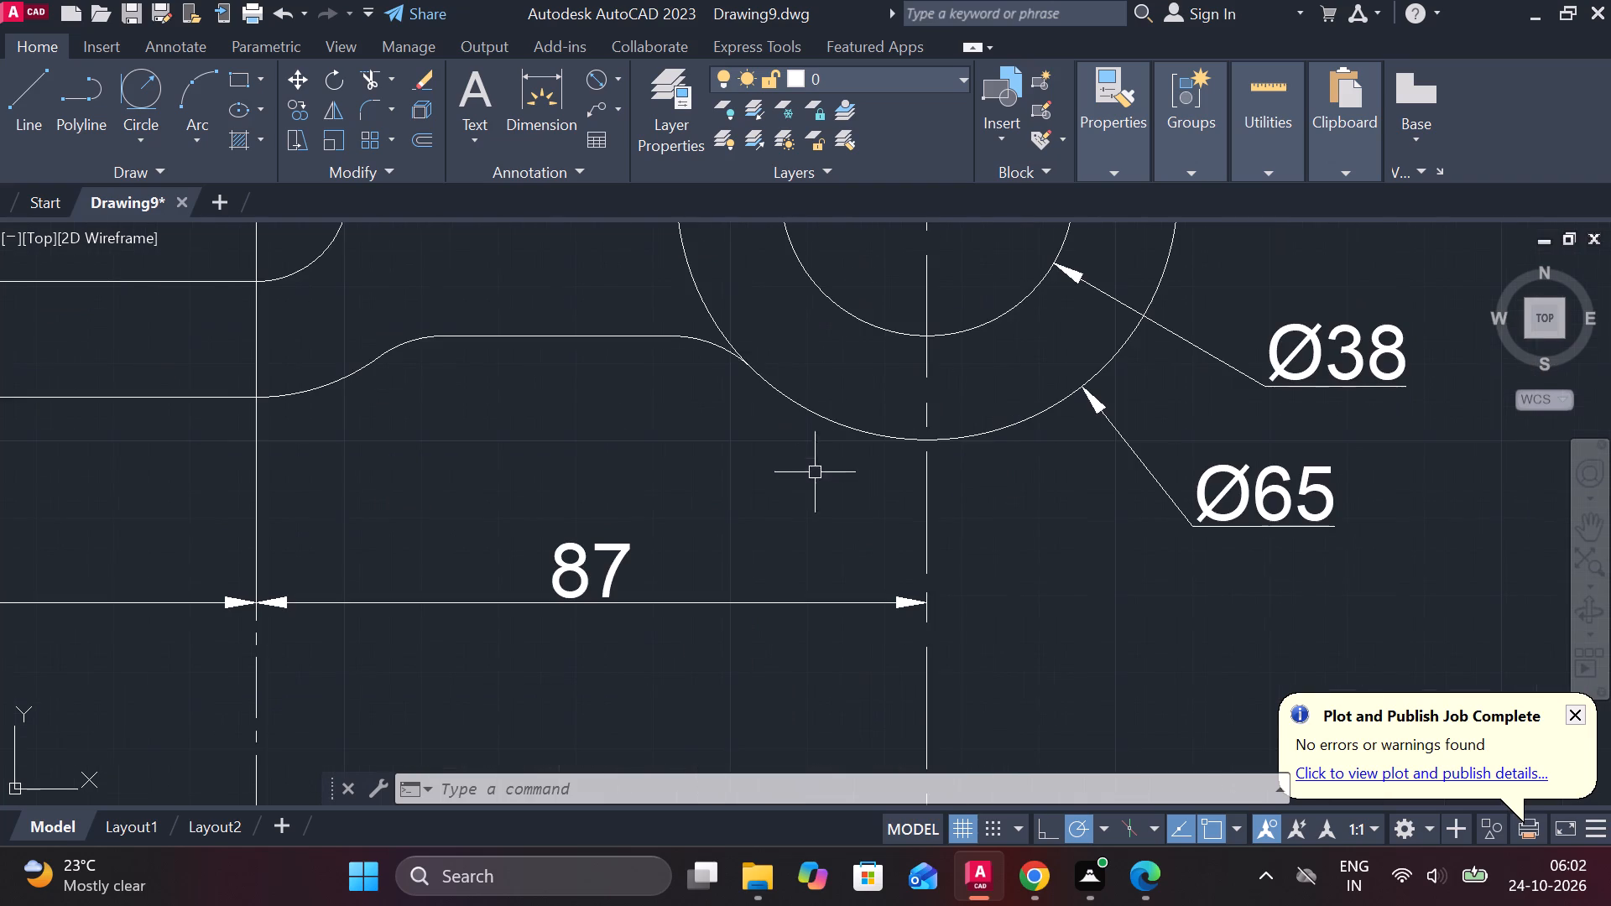
click(617, 75)
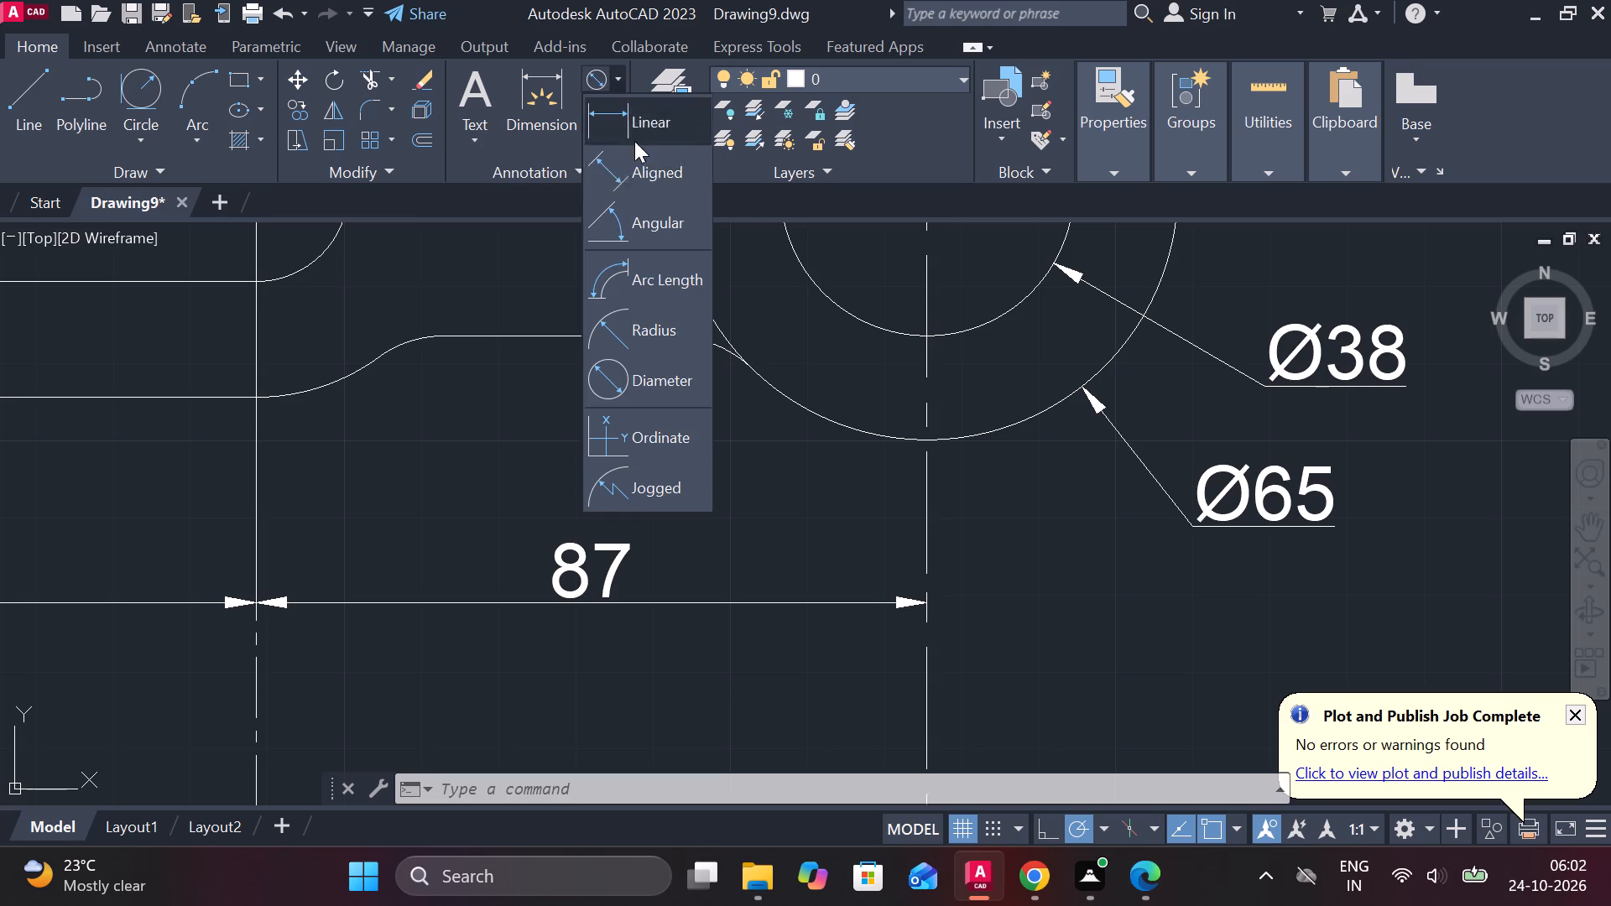
click(657, 322)
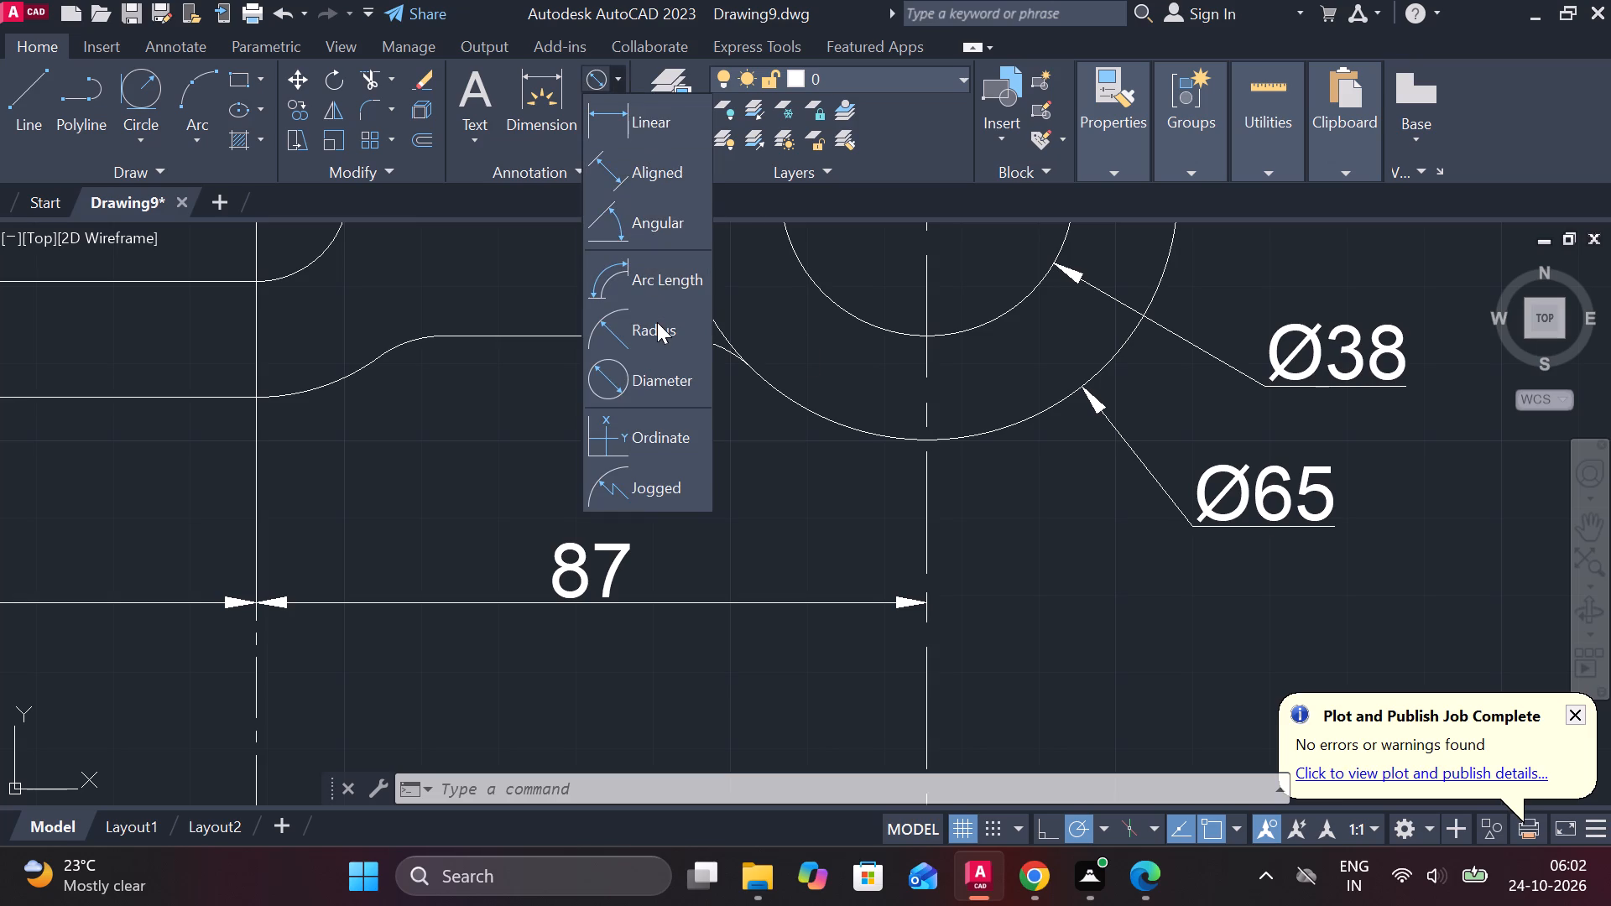
click(722, 357)
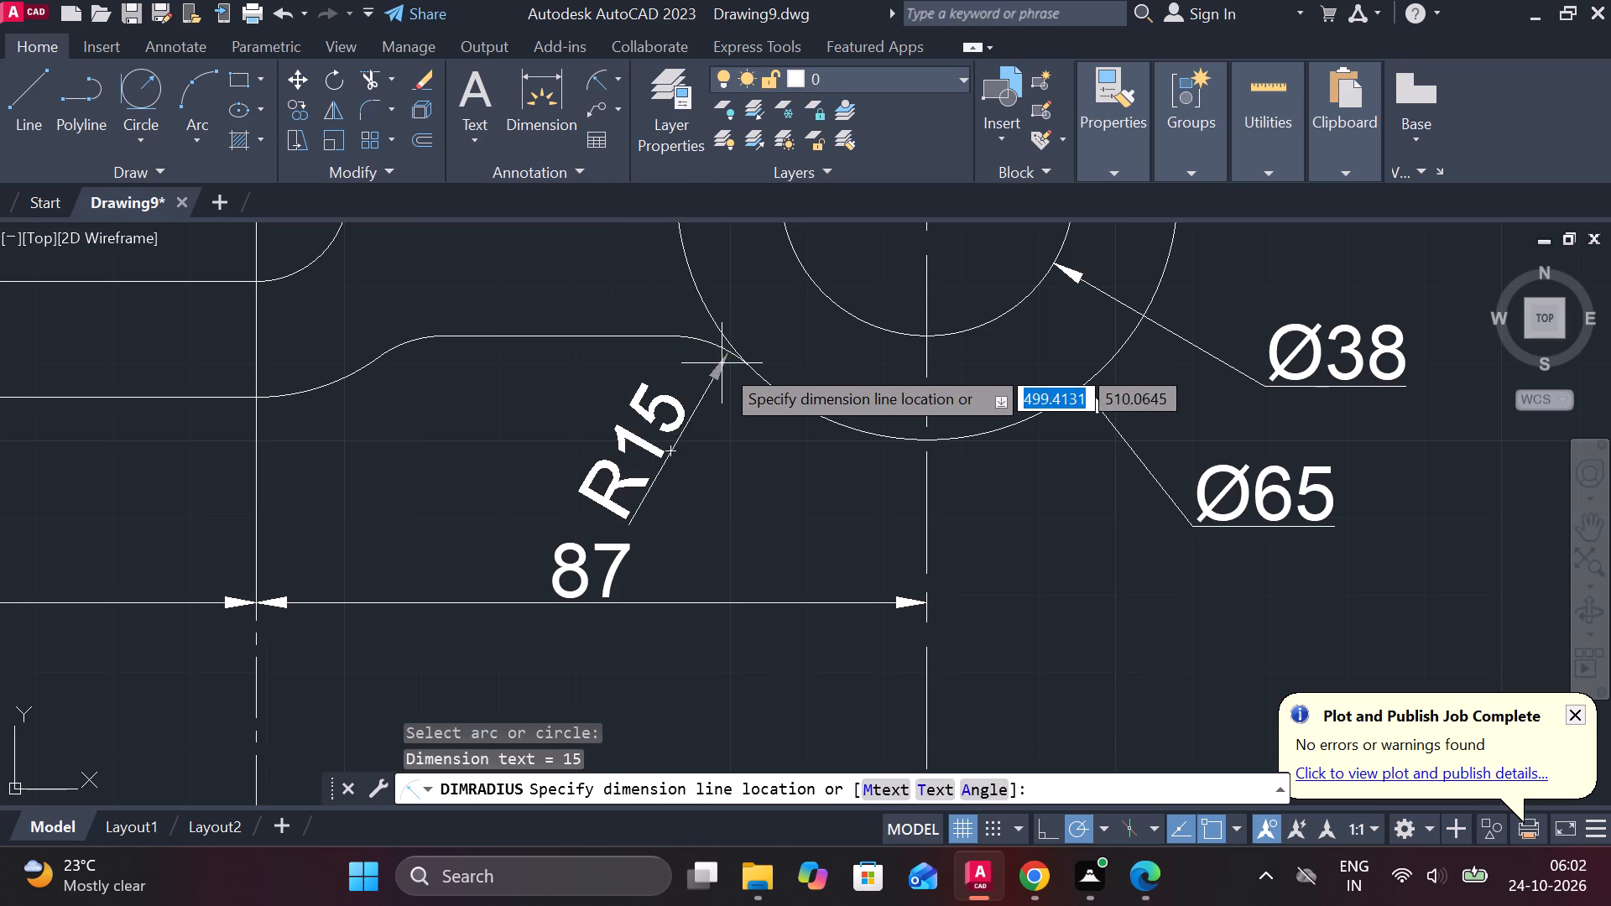
scroll(715, 373, up, 2)
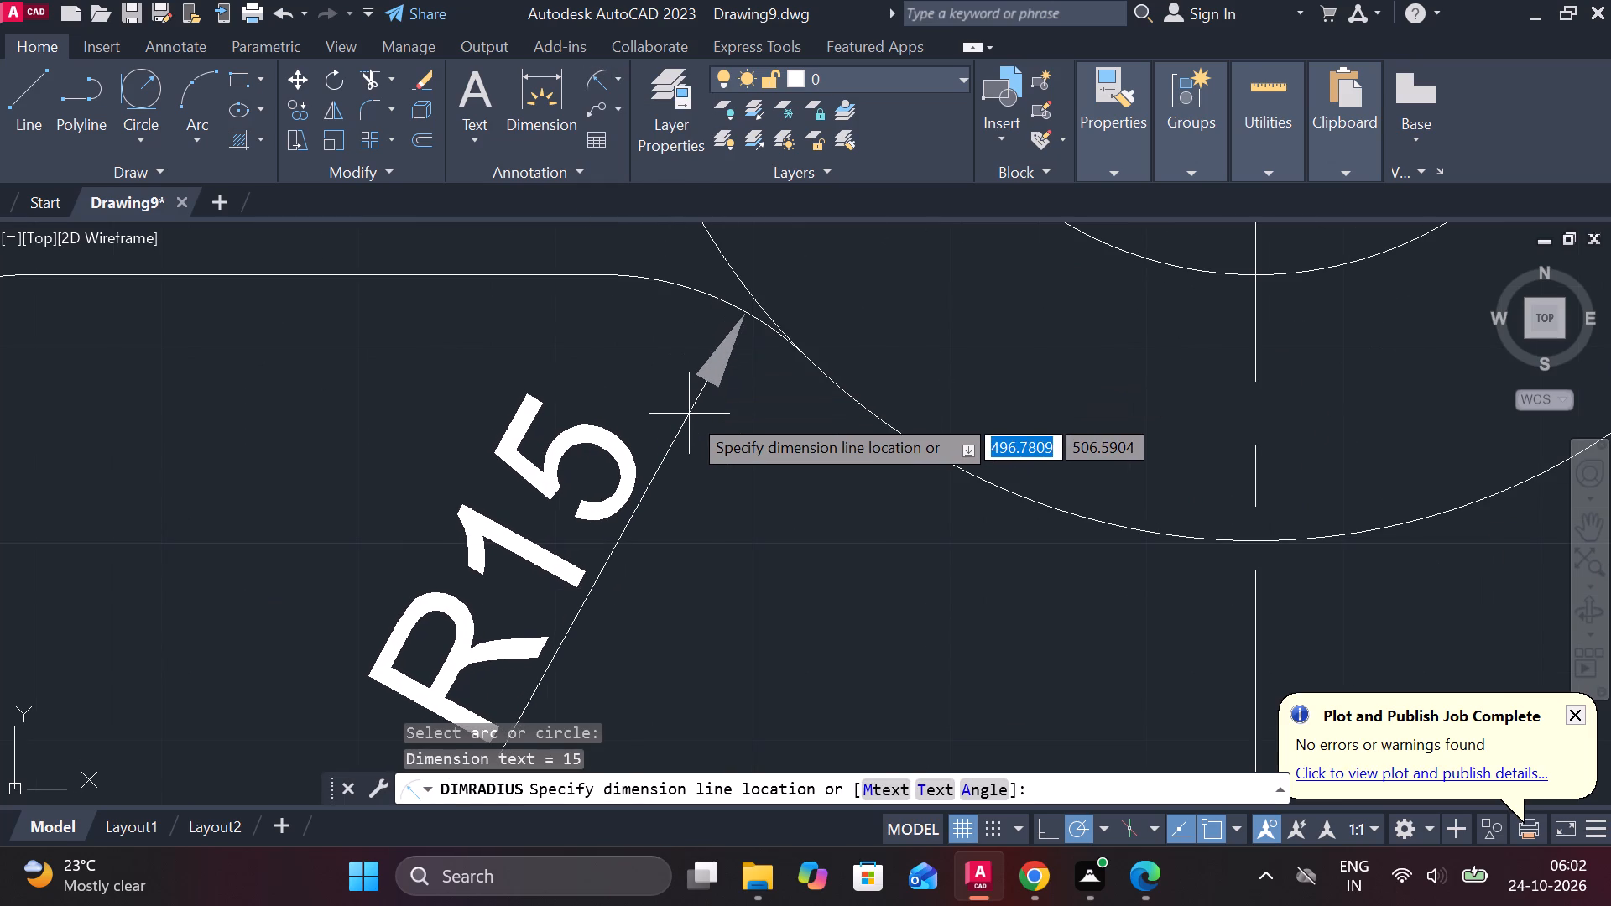
scroll(667, 459, down, 1)
click(667, 459)
scroll(667, 459, down, 3)
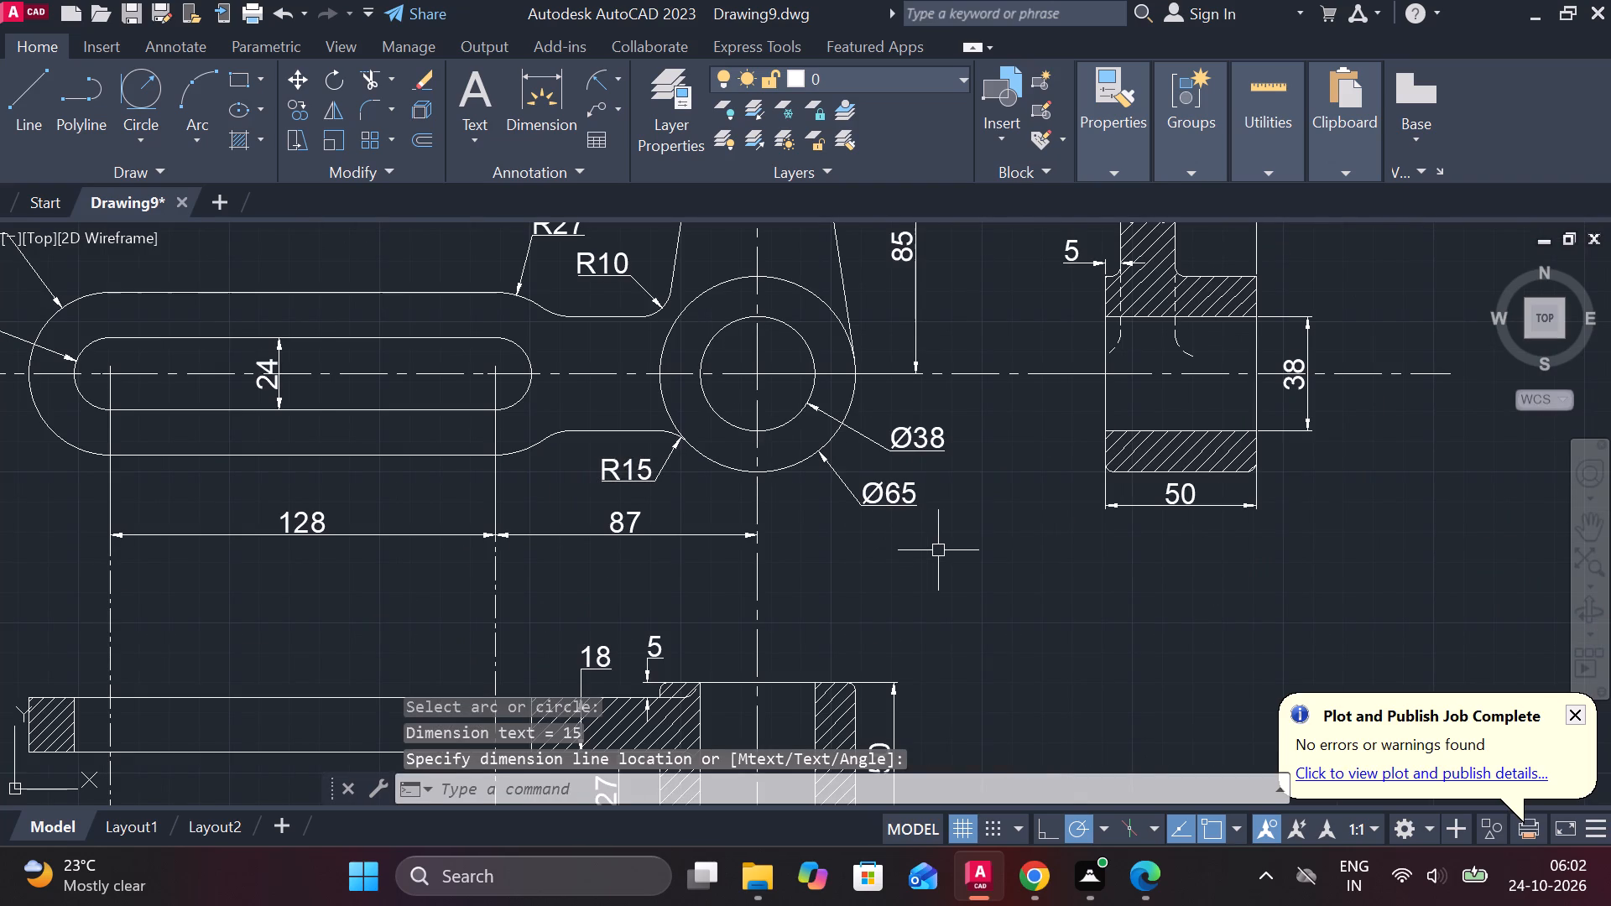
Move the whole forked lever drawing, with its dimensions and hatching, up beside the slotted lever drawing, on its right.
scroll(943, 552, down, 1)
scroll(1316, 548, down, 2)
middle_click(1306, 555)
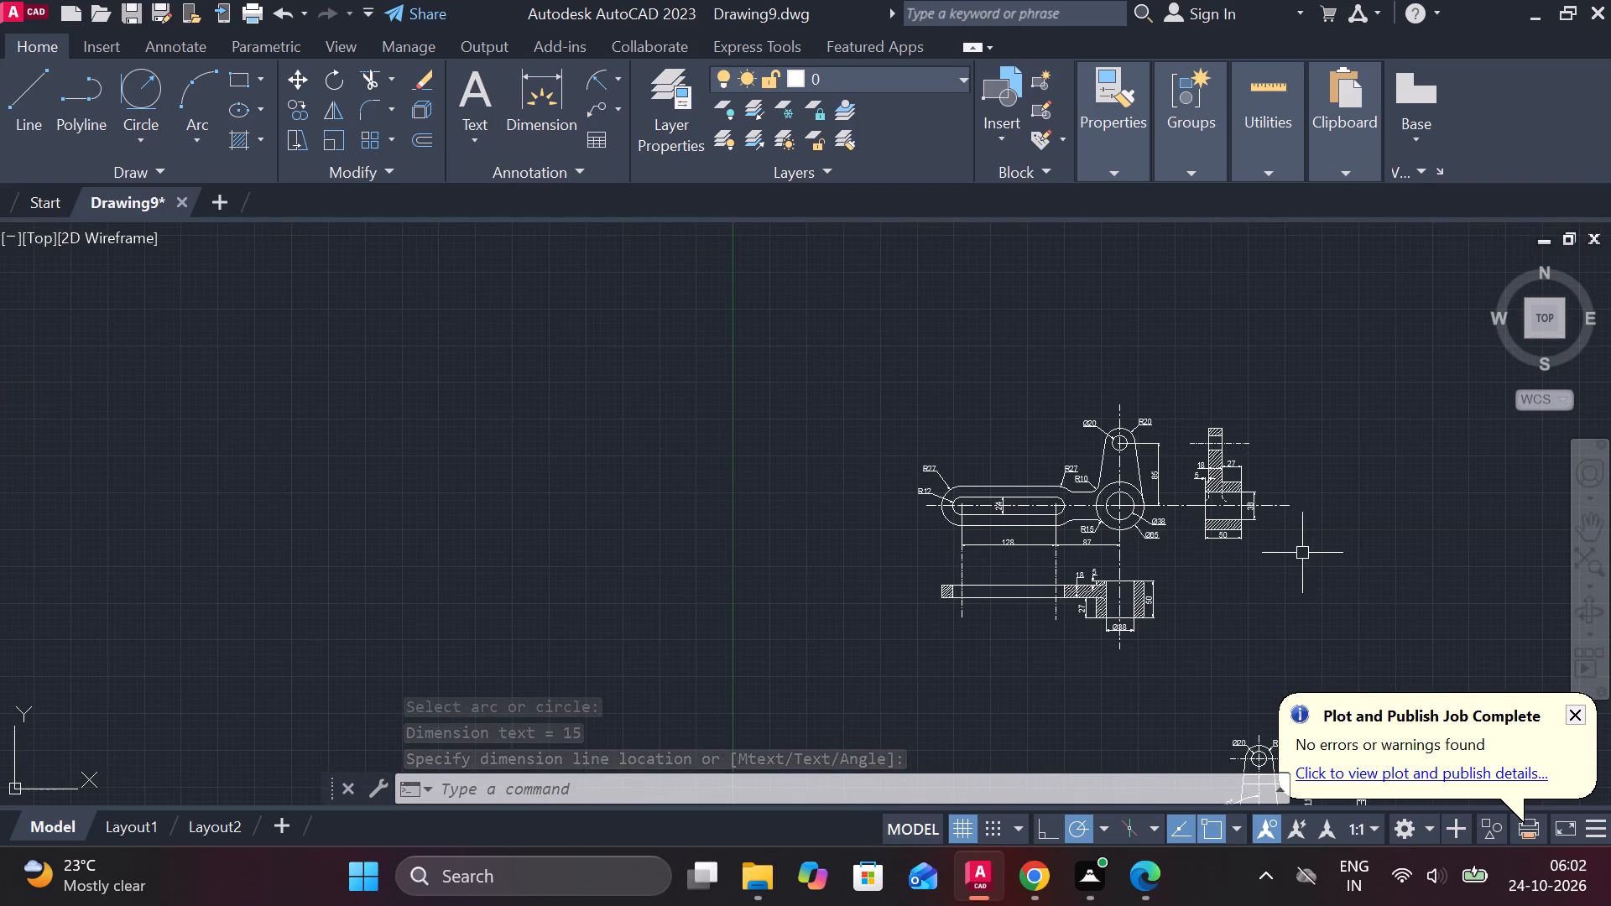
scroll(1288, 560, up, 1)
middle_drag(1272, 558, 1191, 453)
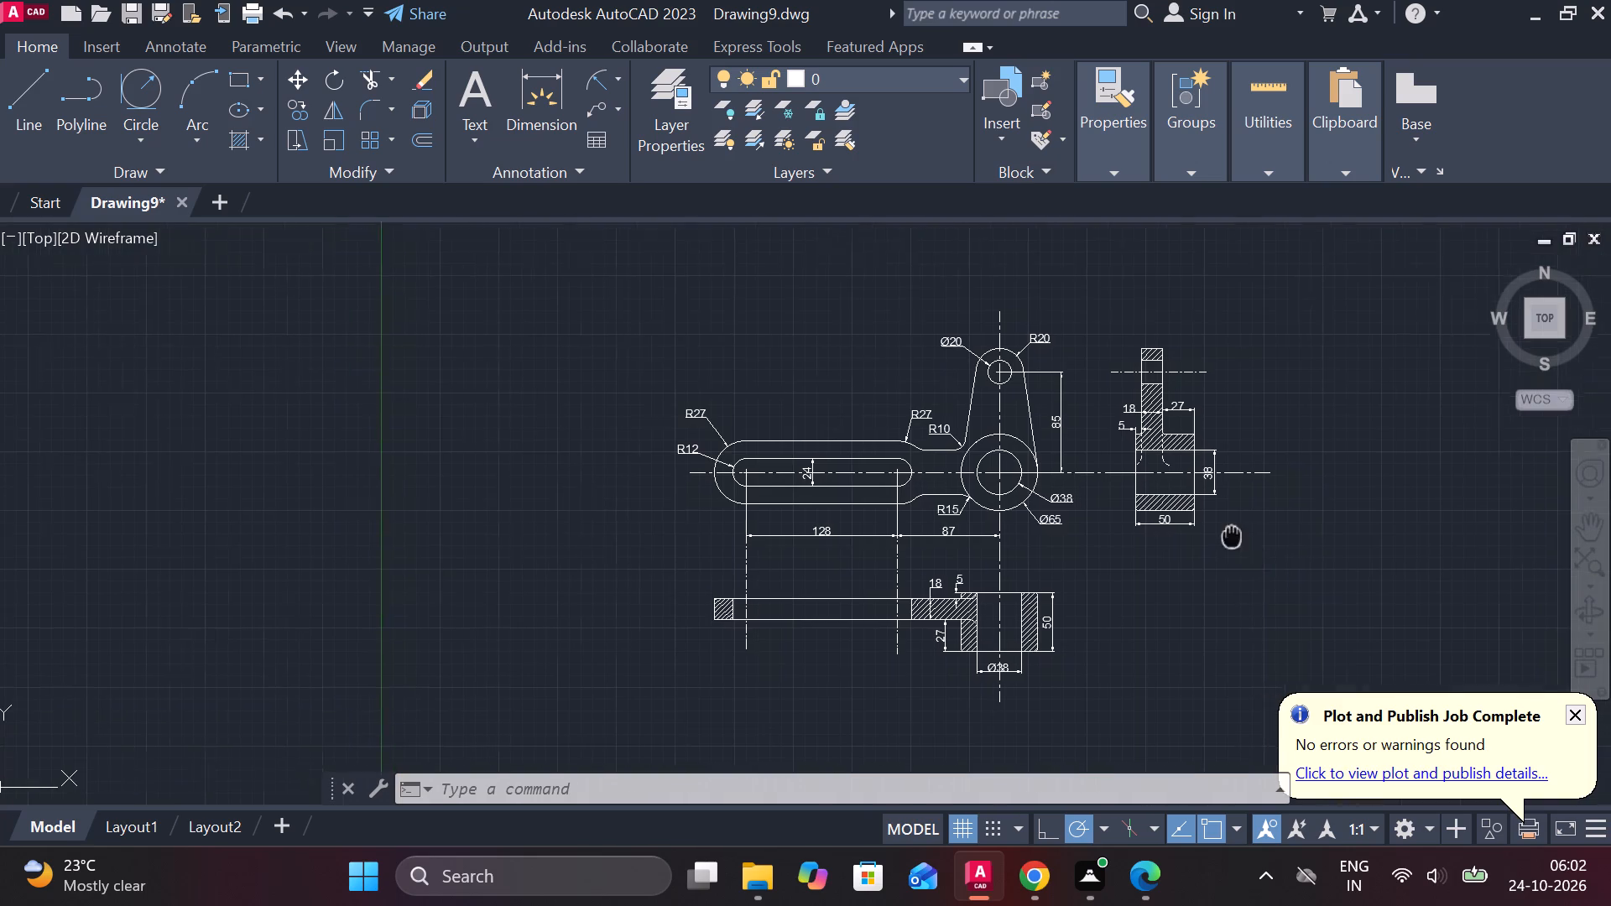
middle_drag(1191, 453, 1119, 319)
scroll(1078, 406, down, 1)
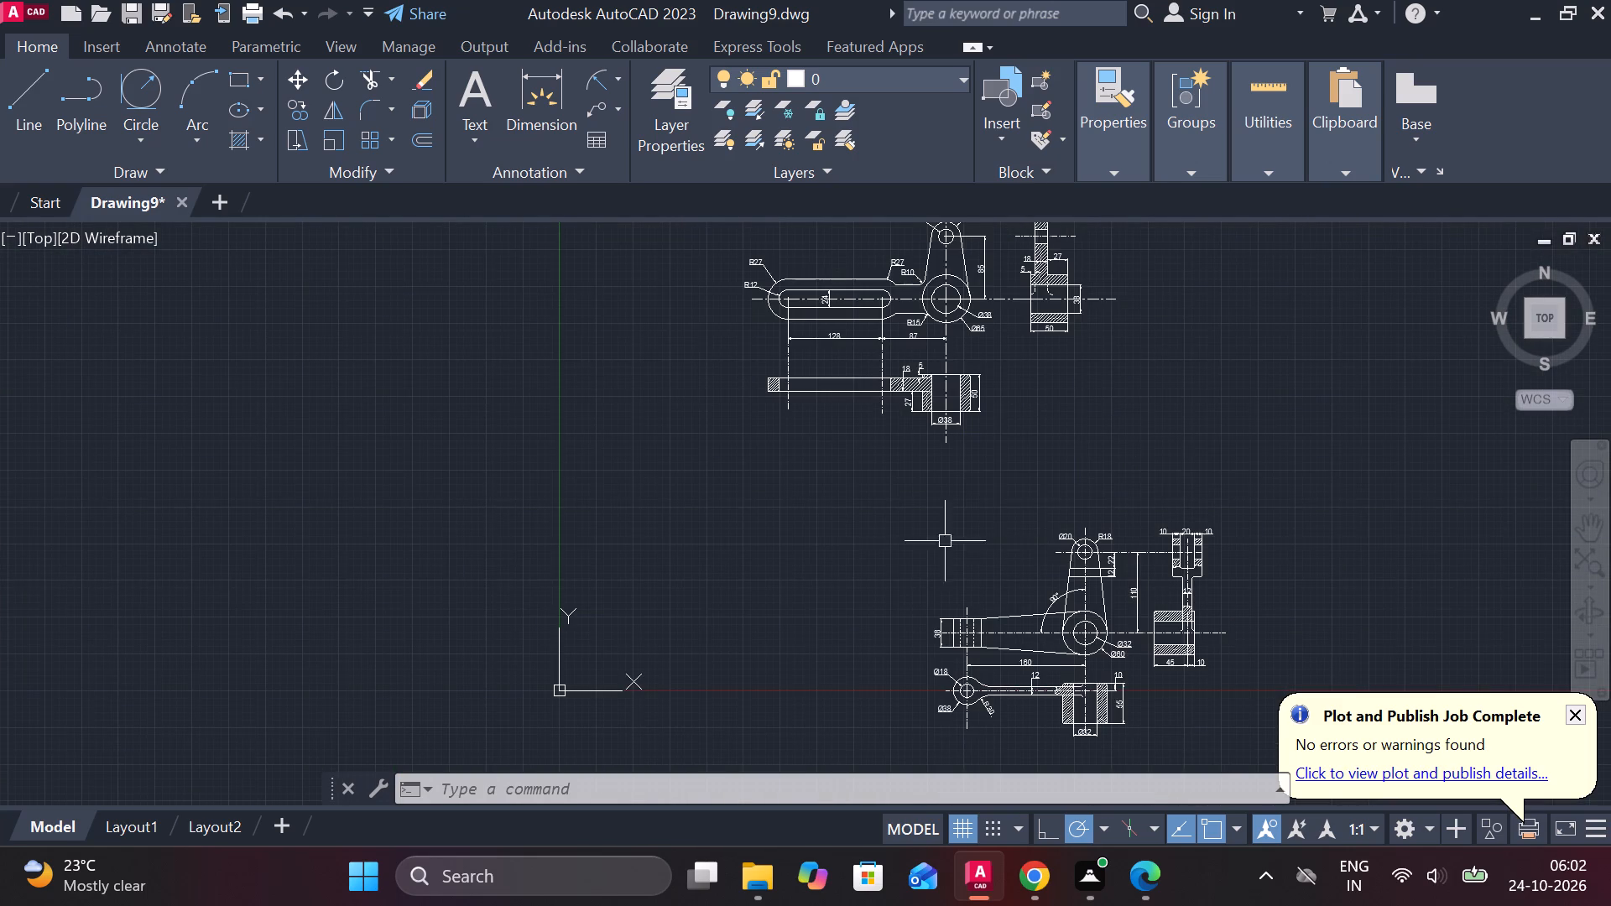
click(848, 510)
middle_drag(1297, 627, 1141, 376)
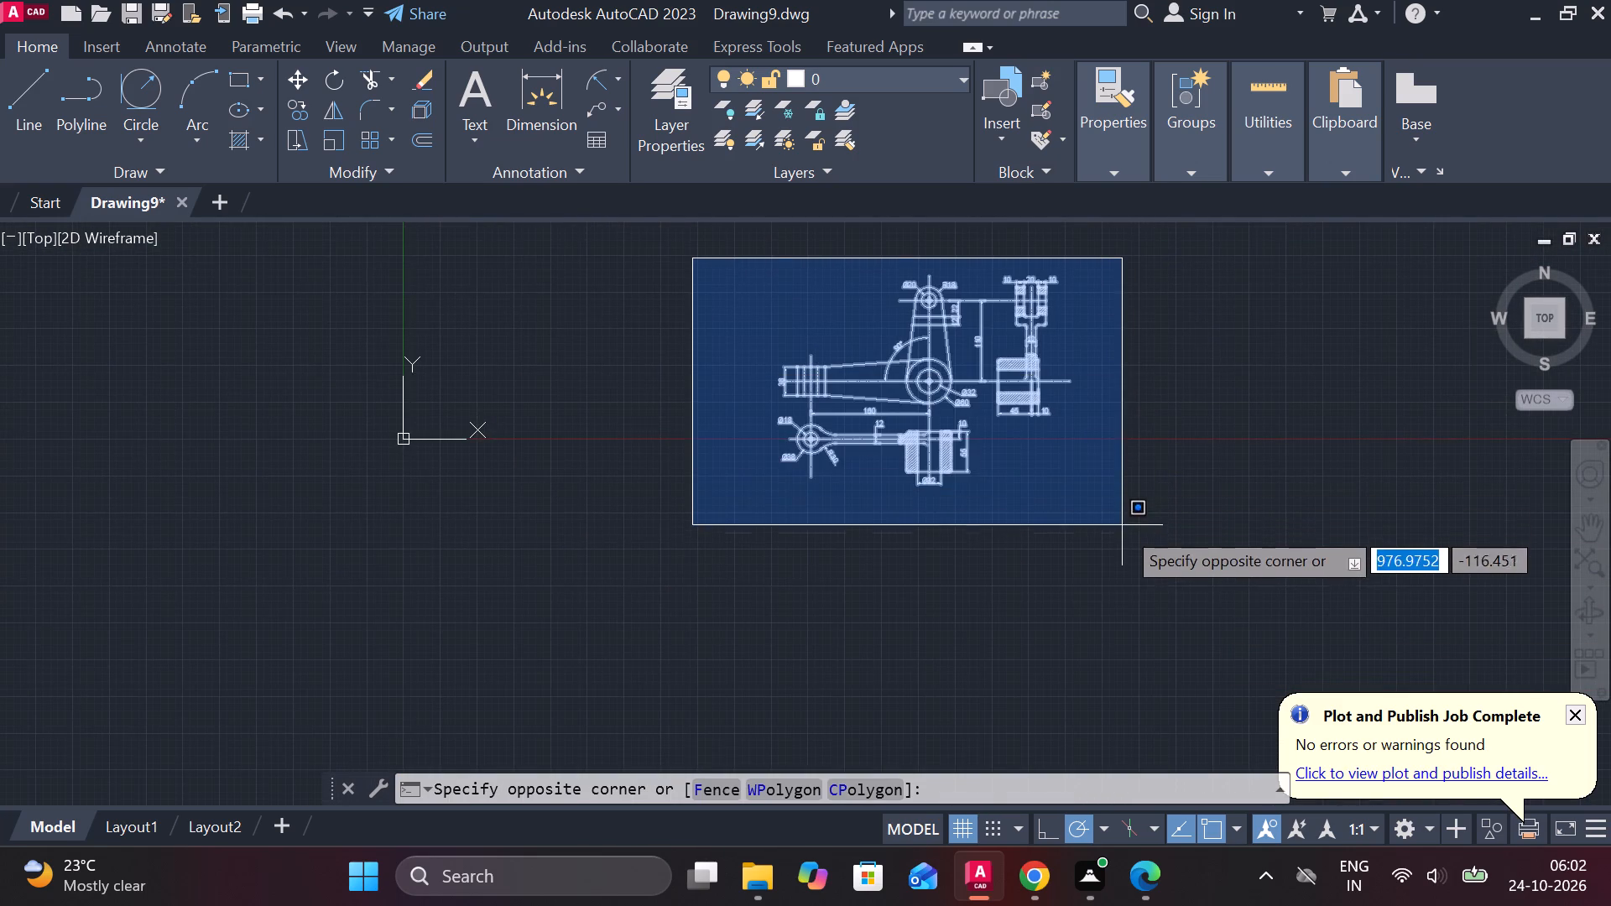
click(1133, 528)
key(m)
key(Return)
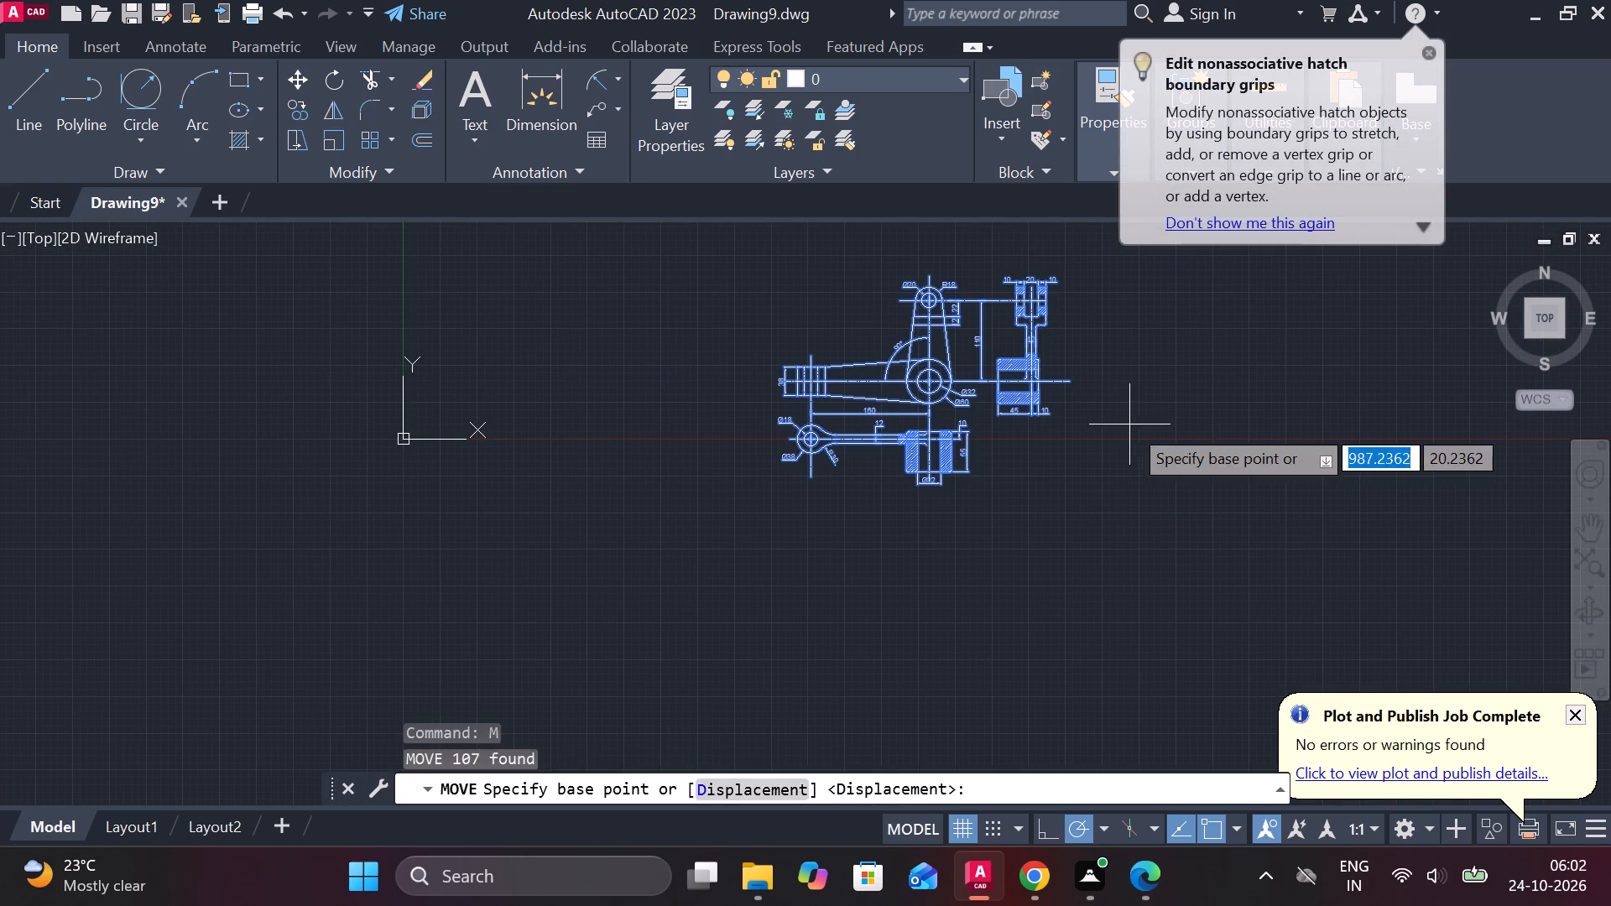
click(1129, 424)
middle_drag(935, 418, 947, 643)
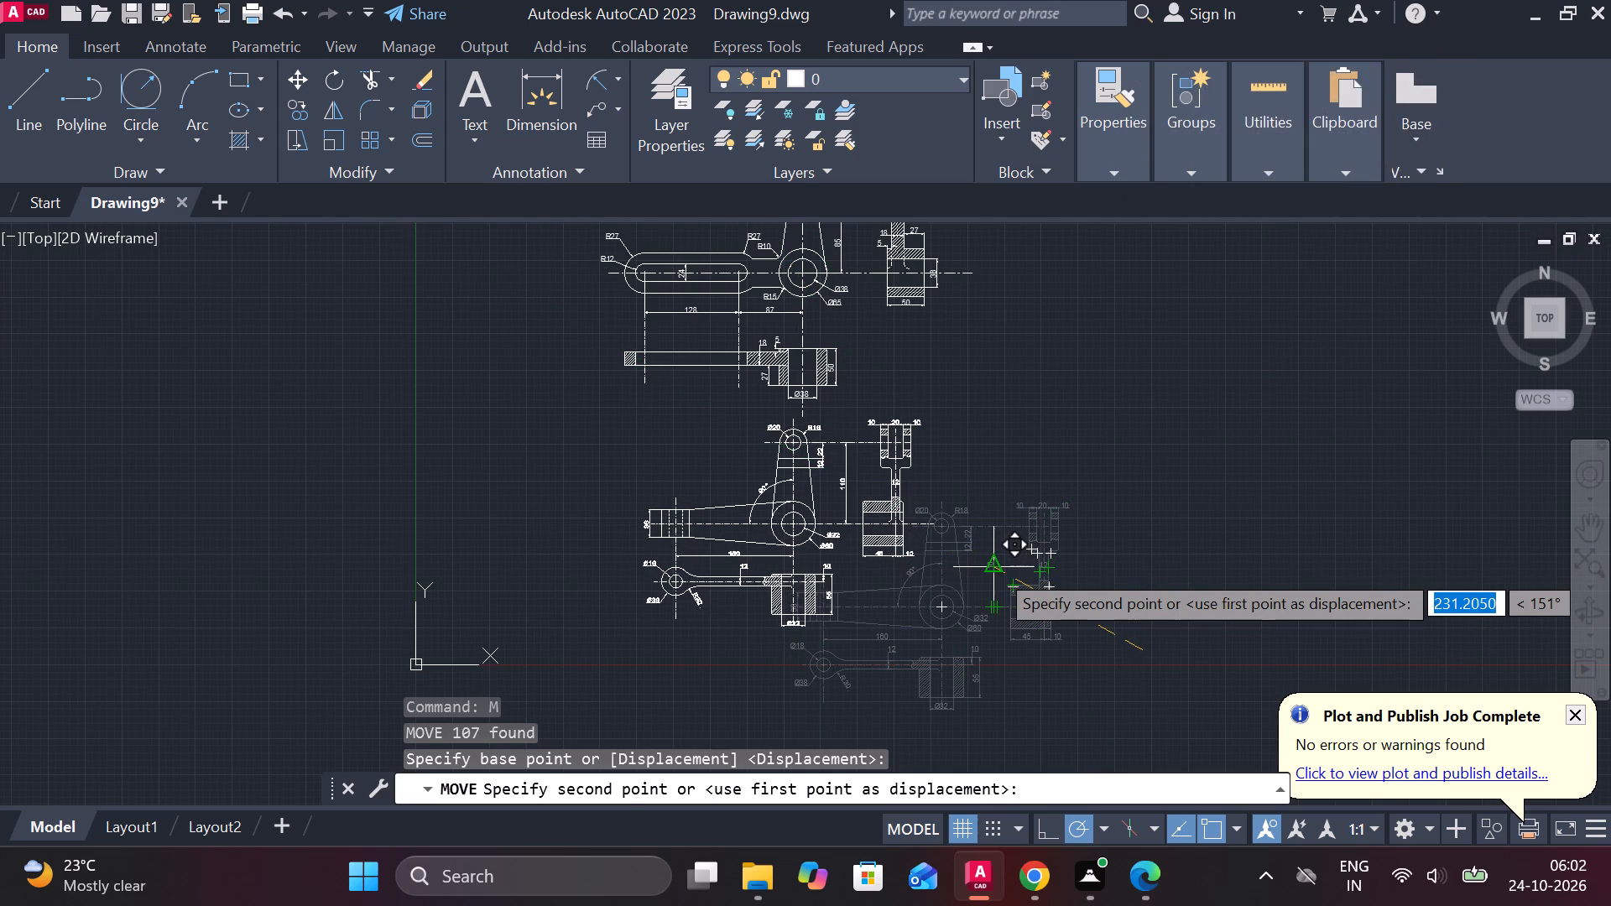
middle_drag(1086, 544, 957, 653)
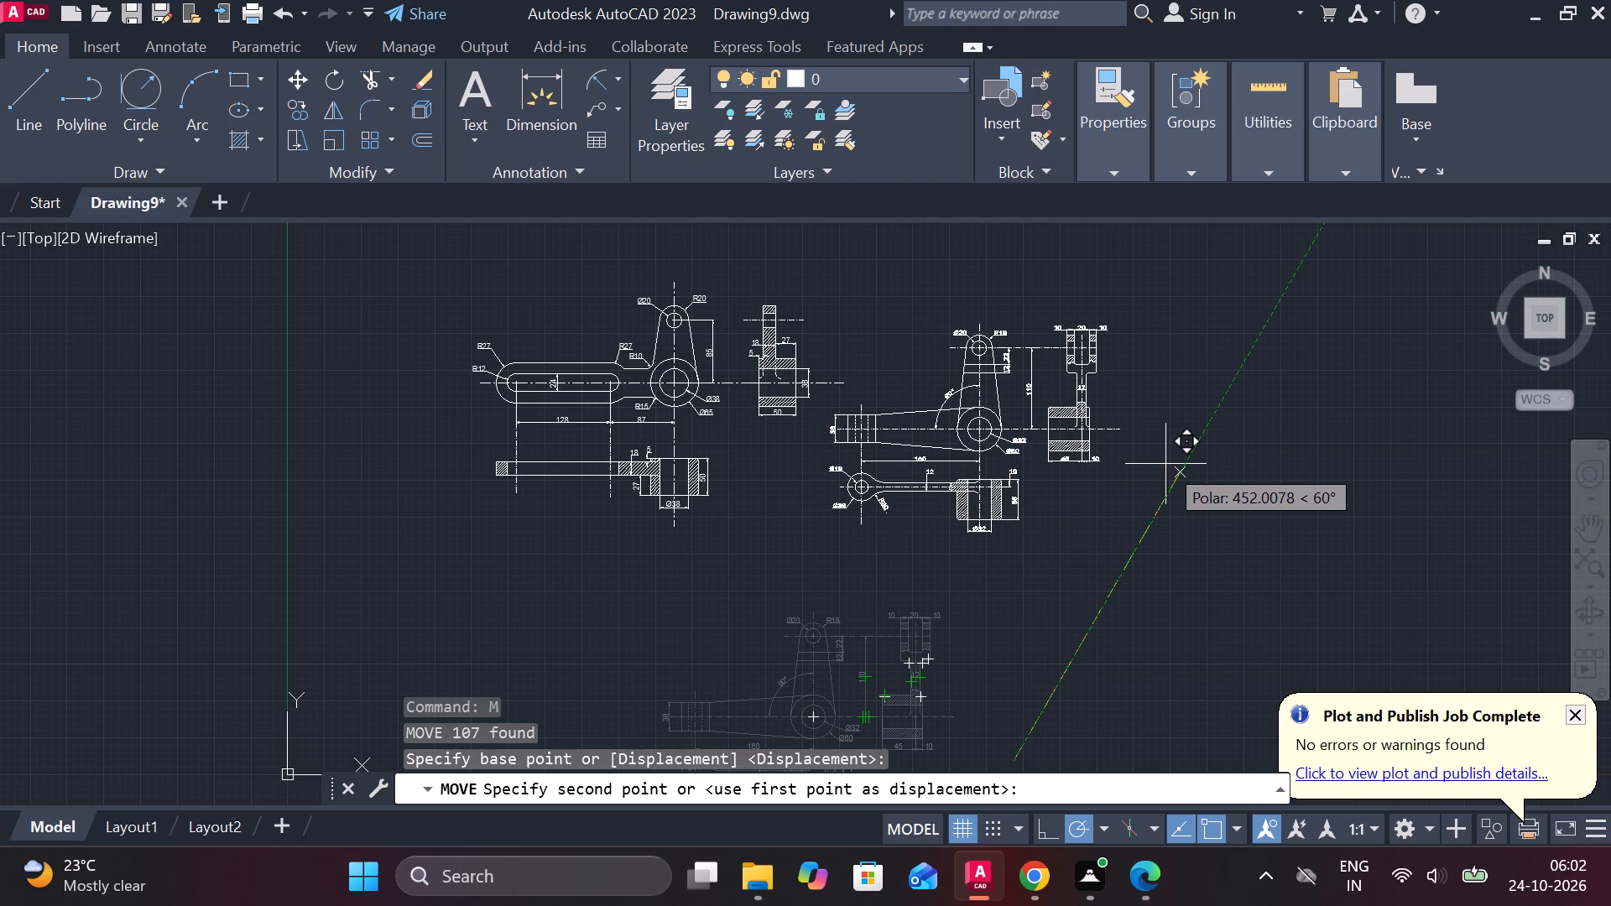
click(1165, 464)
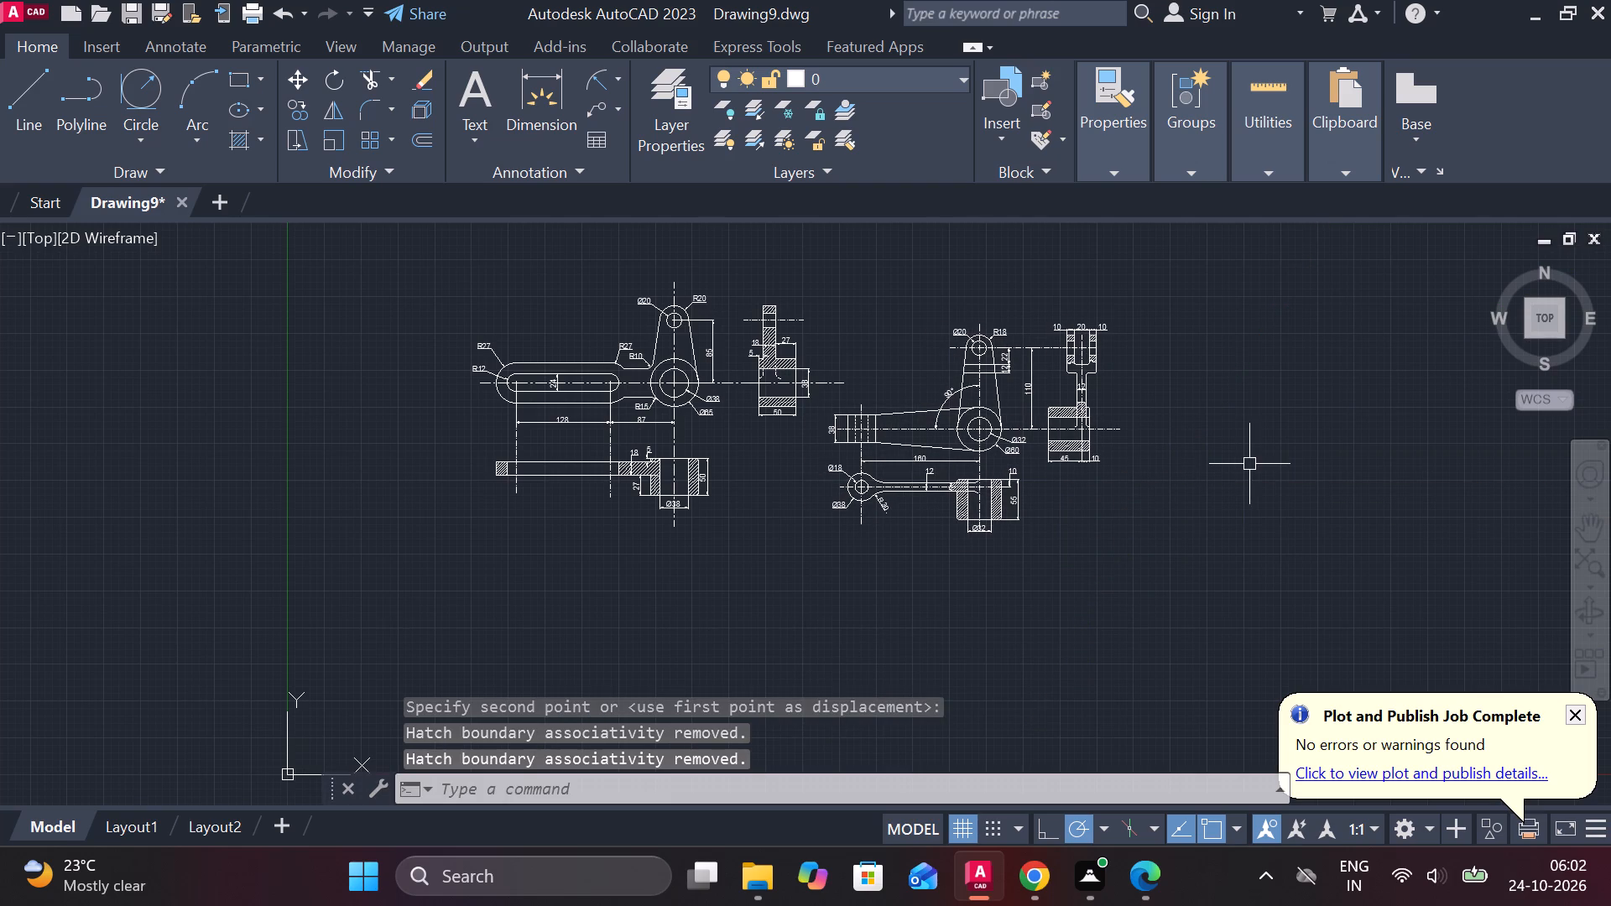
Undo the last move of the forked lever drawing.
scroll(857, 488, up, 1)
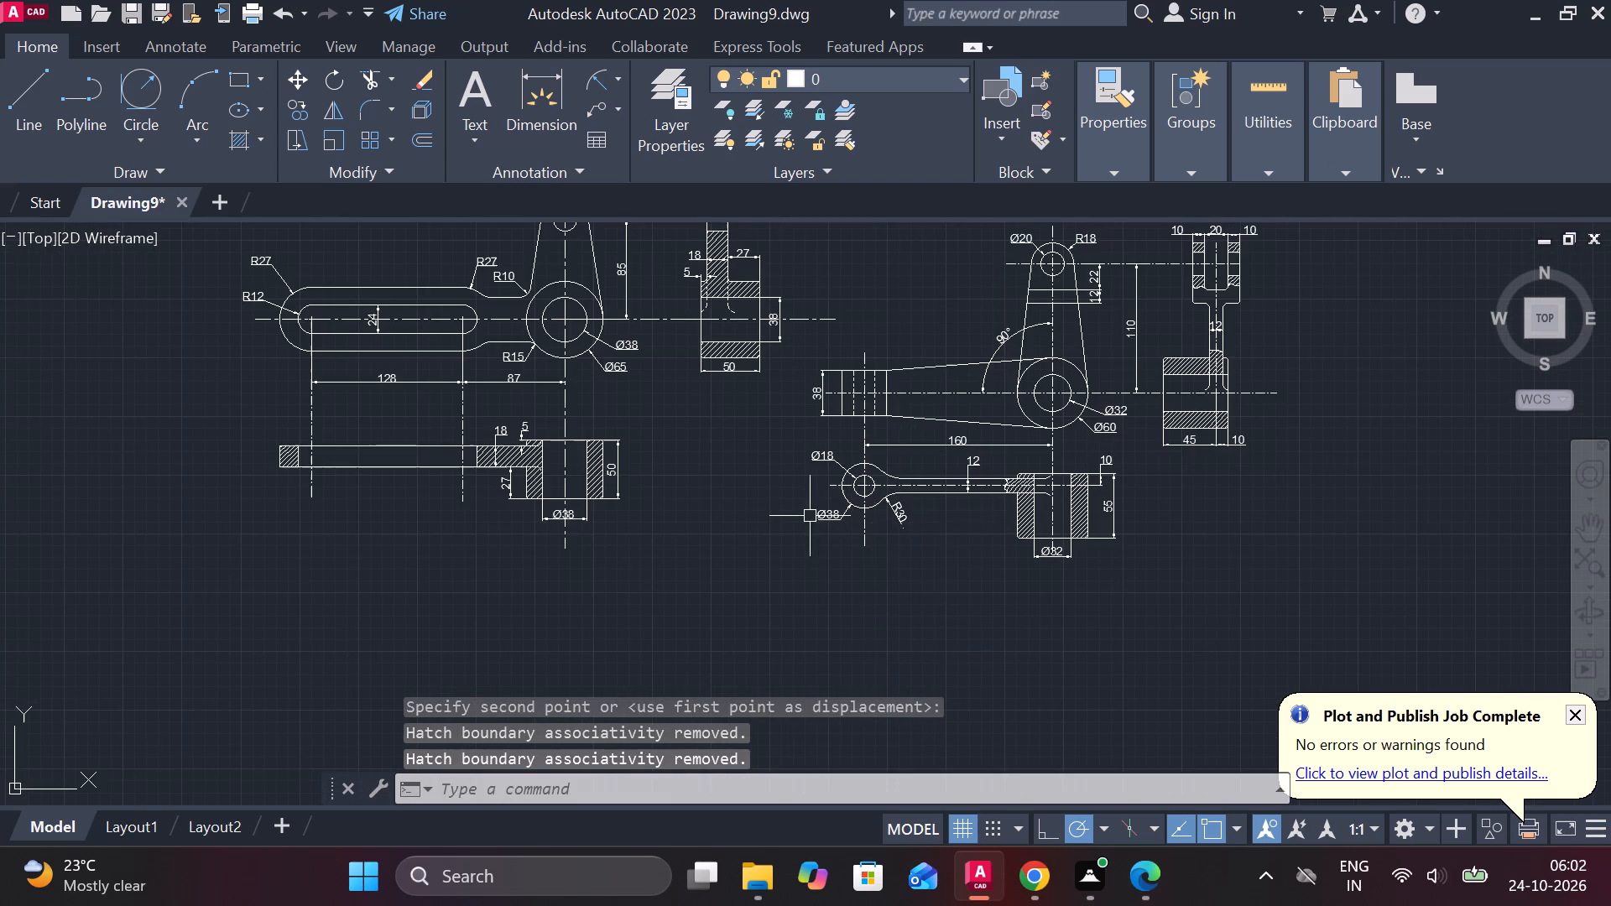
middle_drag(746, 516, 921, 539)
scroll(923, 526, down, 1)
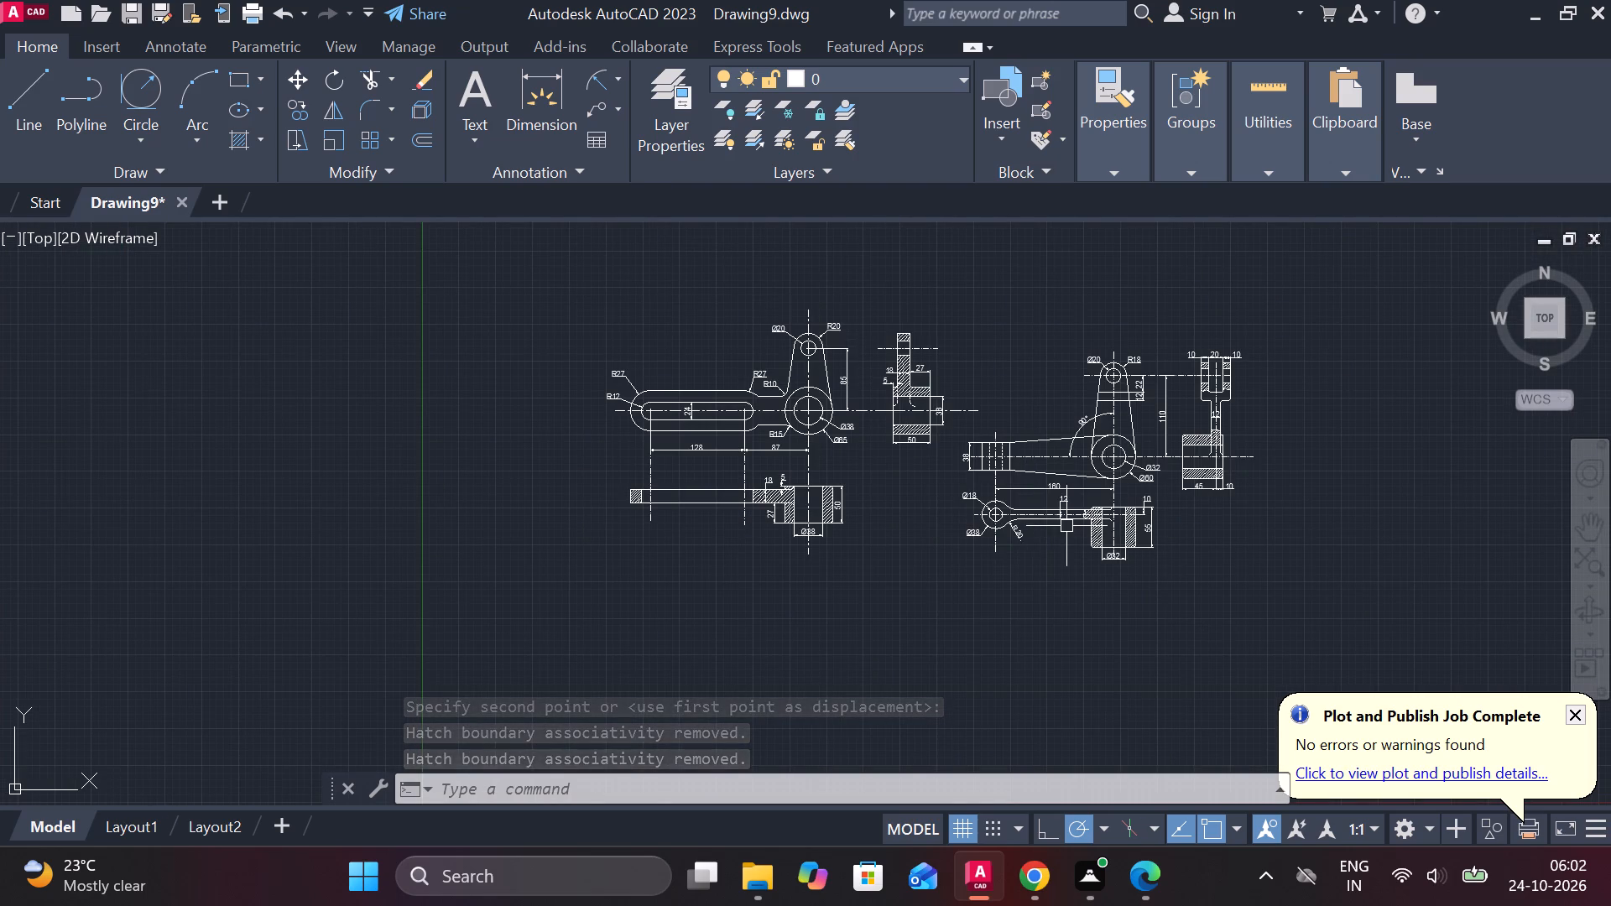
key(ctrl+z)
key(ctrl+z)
Move the whole forked lever drawing left and slightly up, placing it directly beneath the slotted lever drawing.
scroll(1042, 521, down, 2)
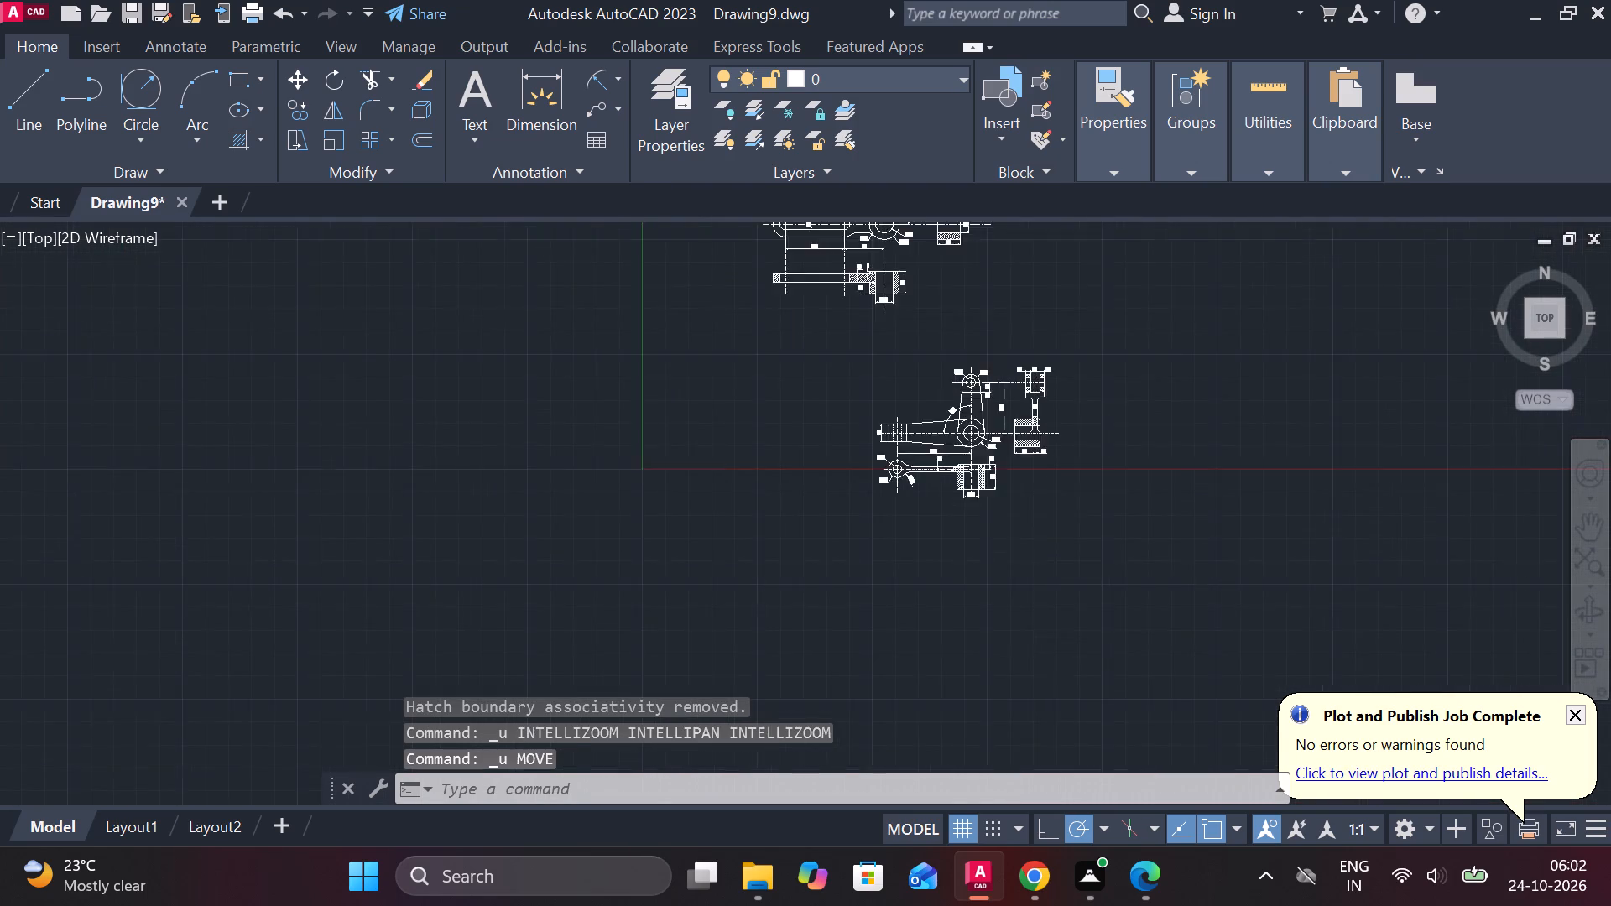
click(898, 410)
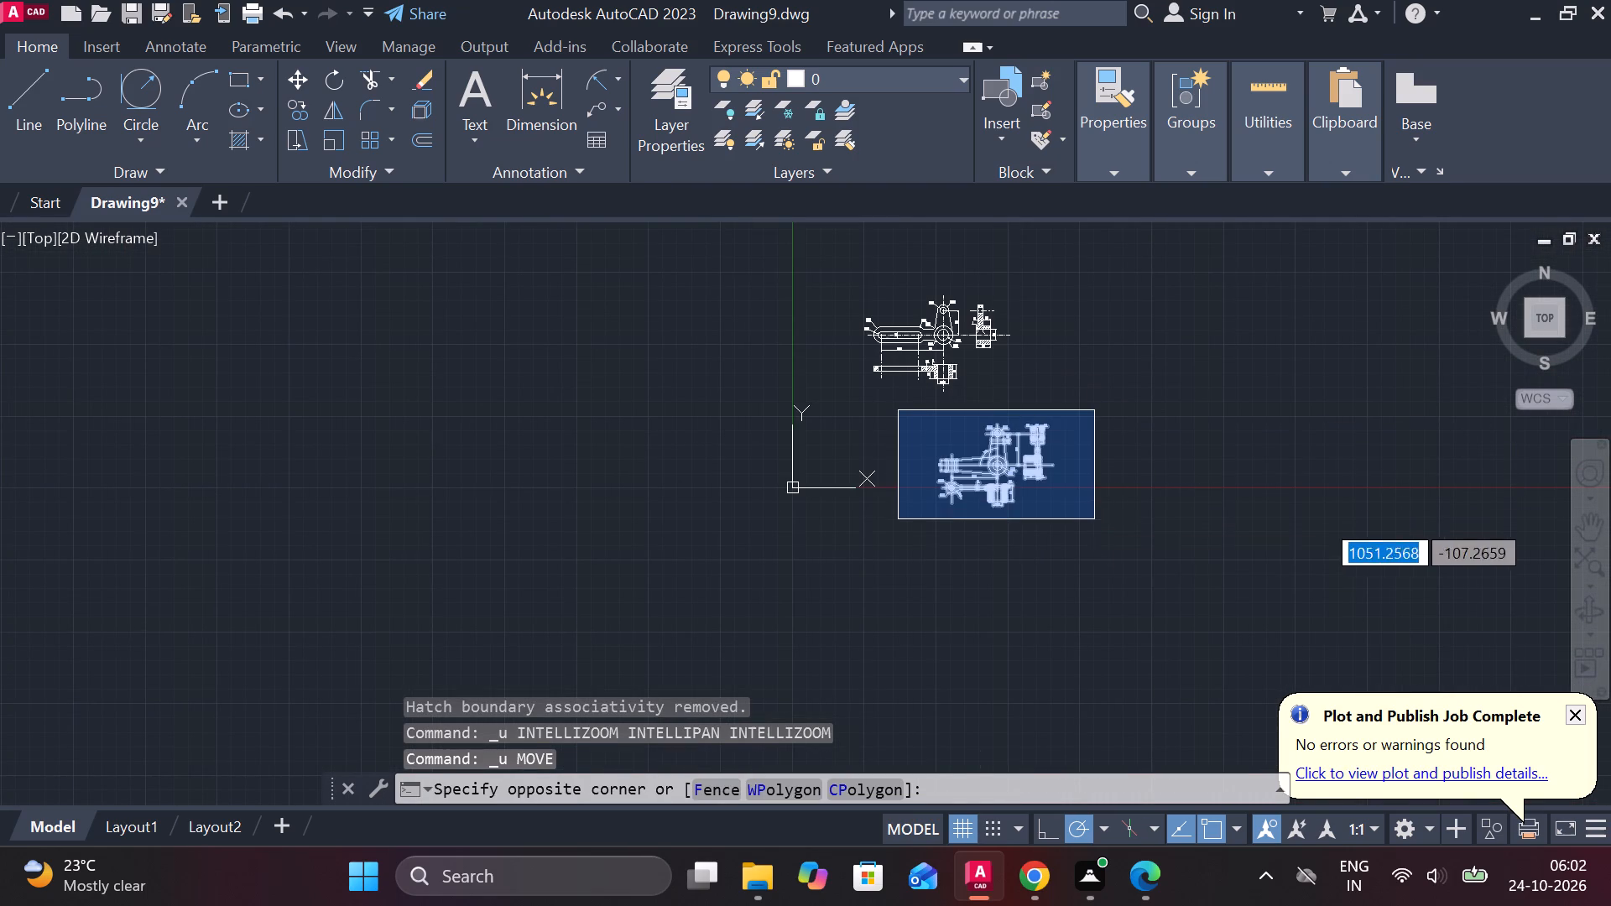
click(1094, 519)
key(m)
key(Return)
click(1088, 498)
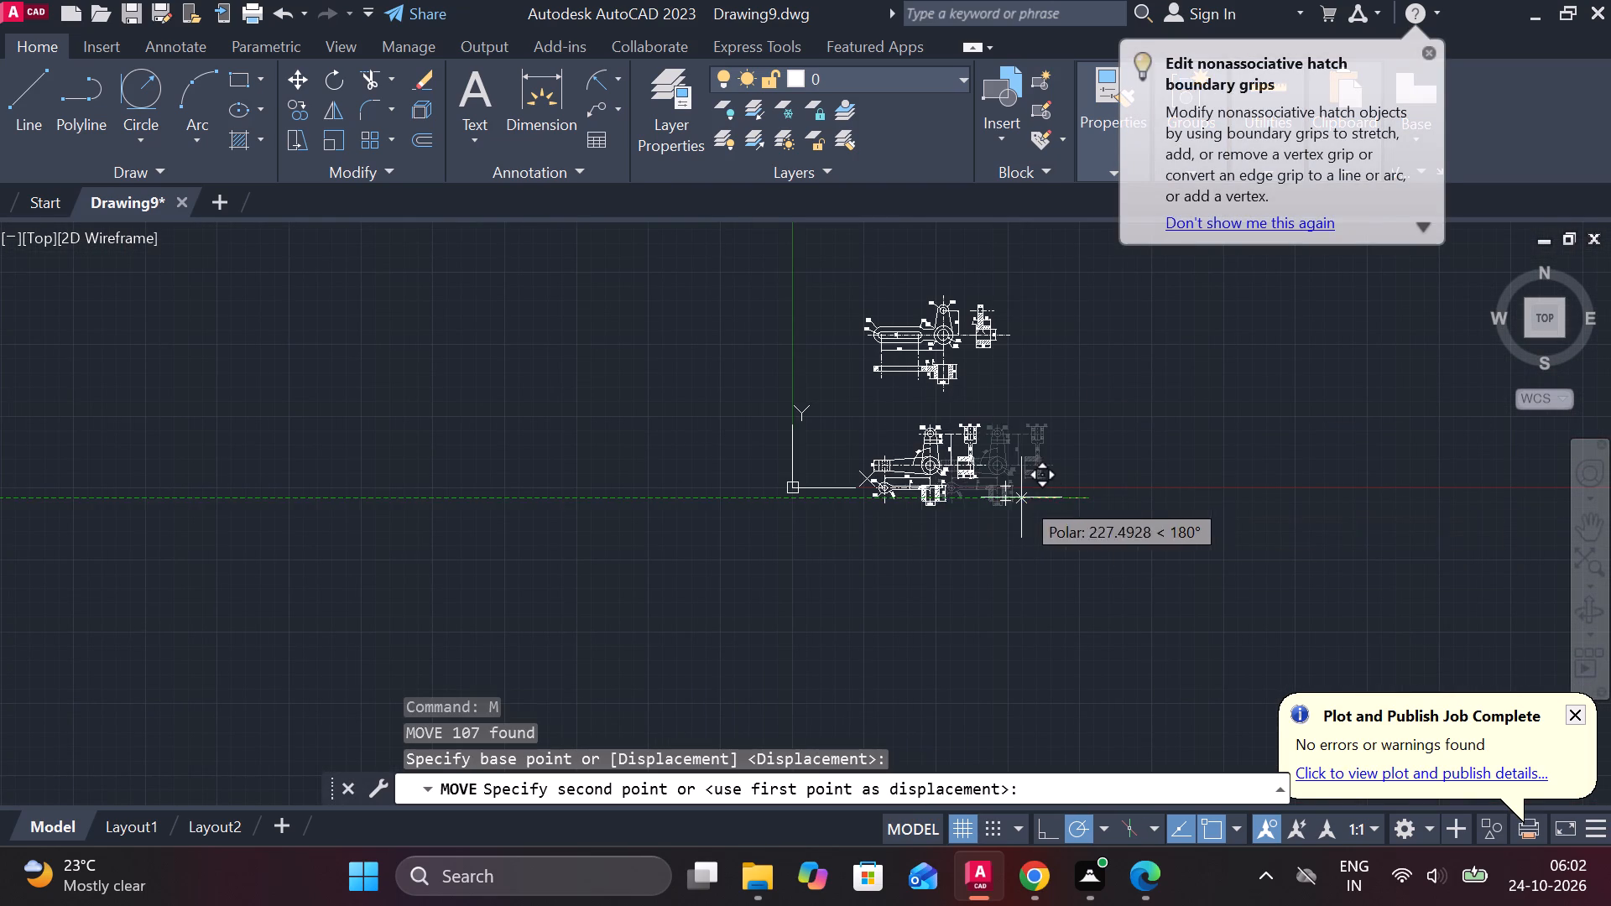
scroll(1020, 497, up, 3)
middle_drag(1029, 478, 1049, 645)
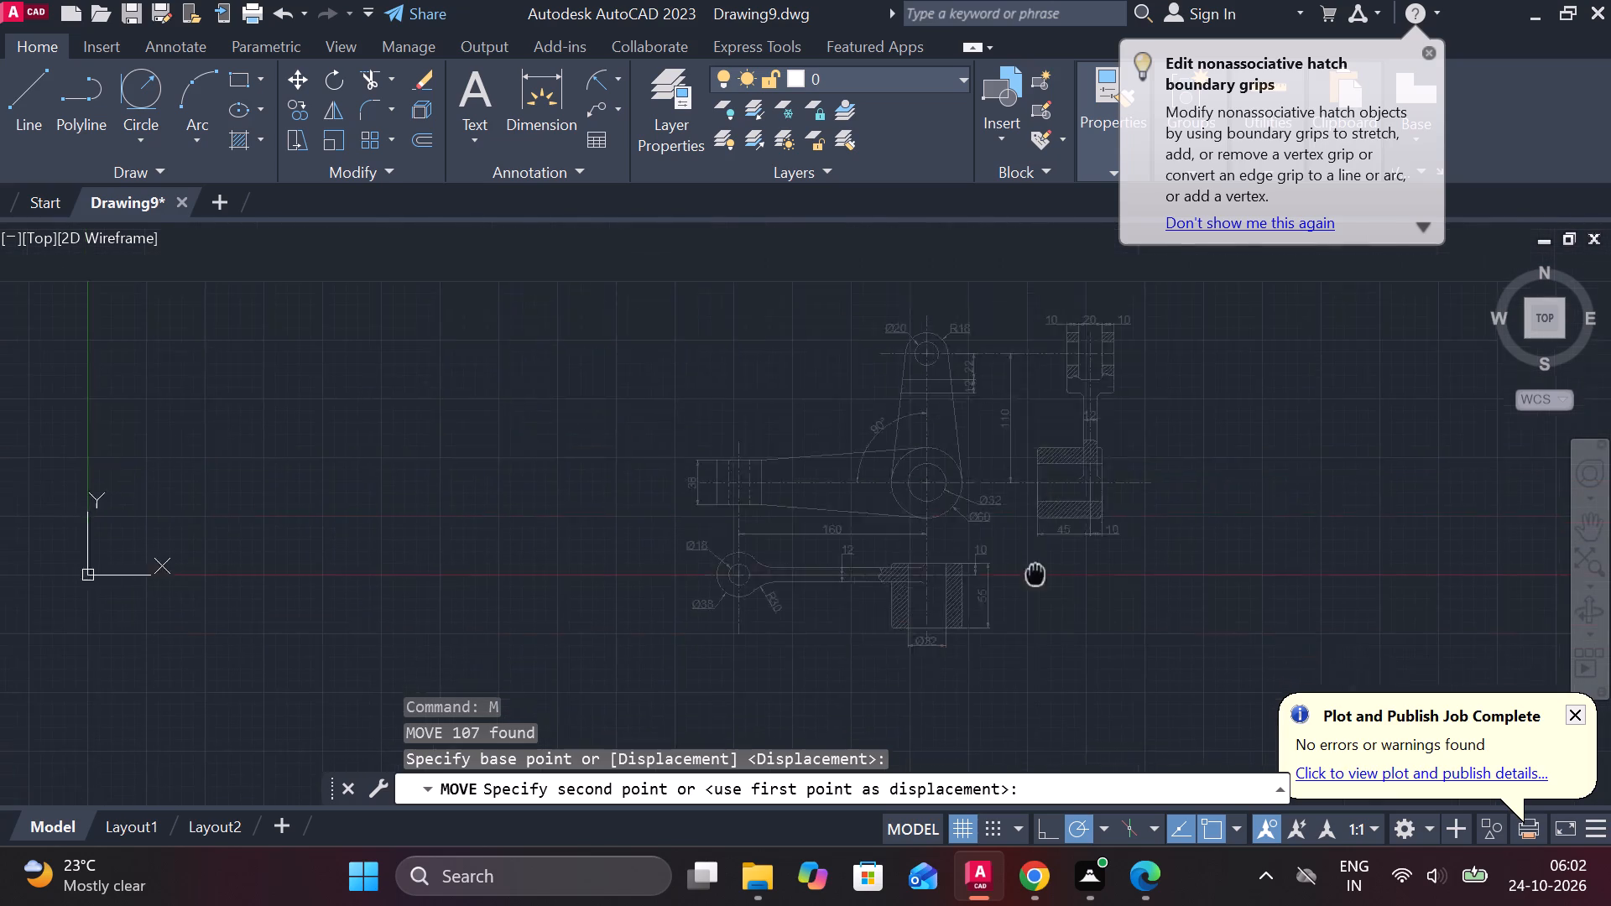
middle_drag(1049, 645, 1049, 663)
click(1057, 597)
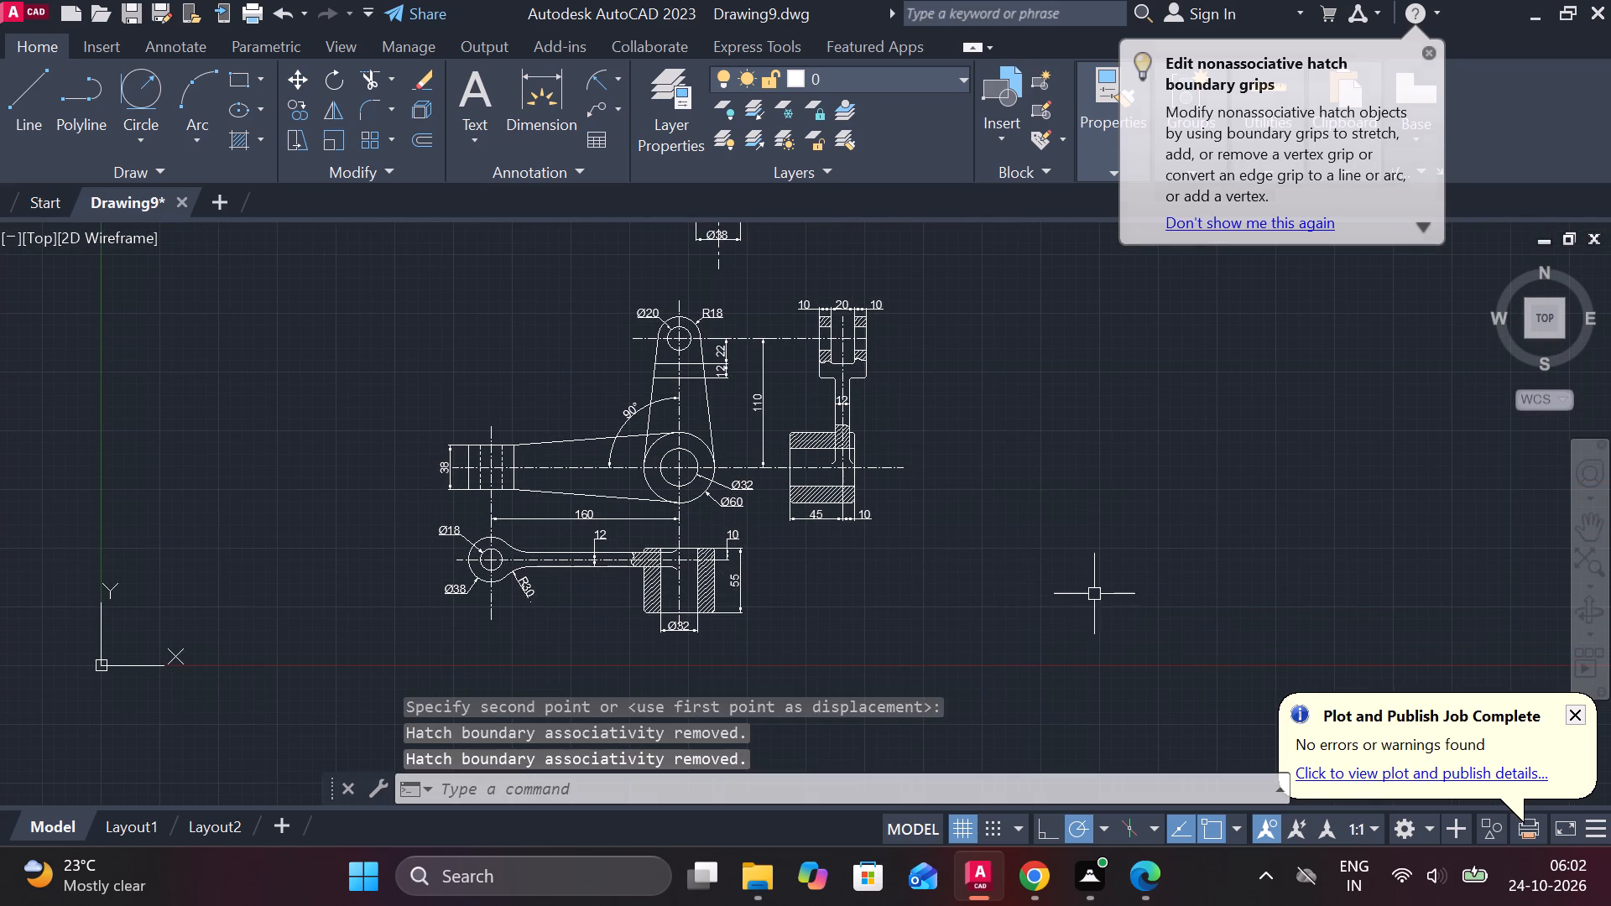
Draw a rectangular border about 790 by 771 around both lever drawings.
scroll(1094, 594, down, 2)
scroll(1083, 583, up, 2)
middle_drag(1074, 574, 1103, 703)
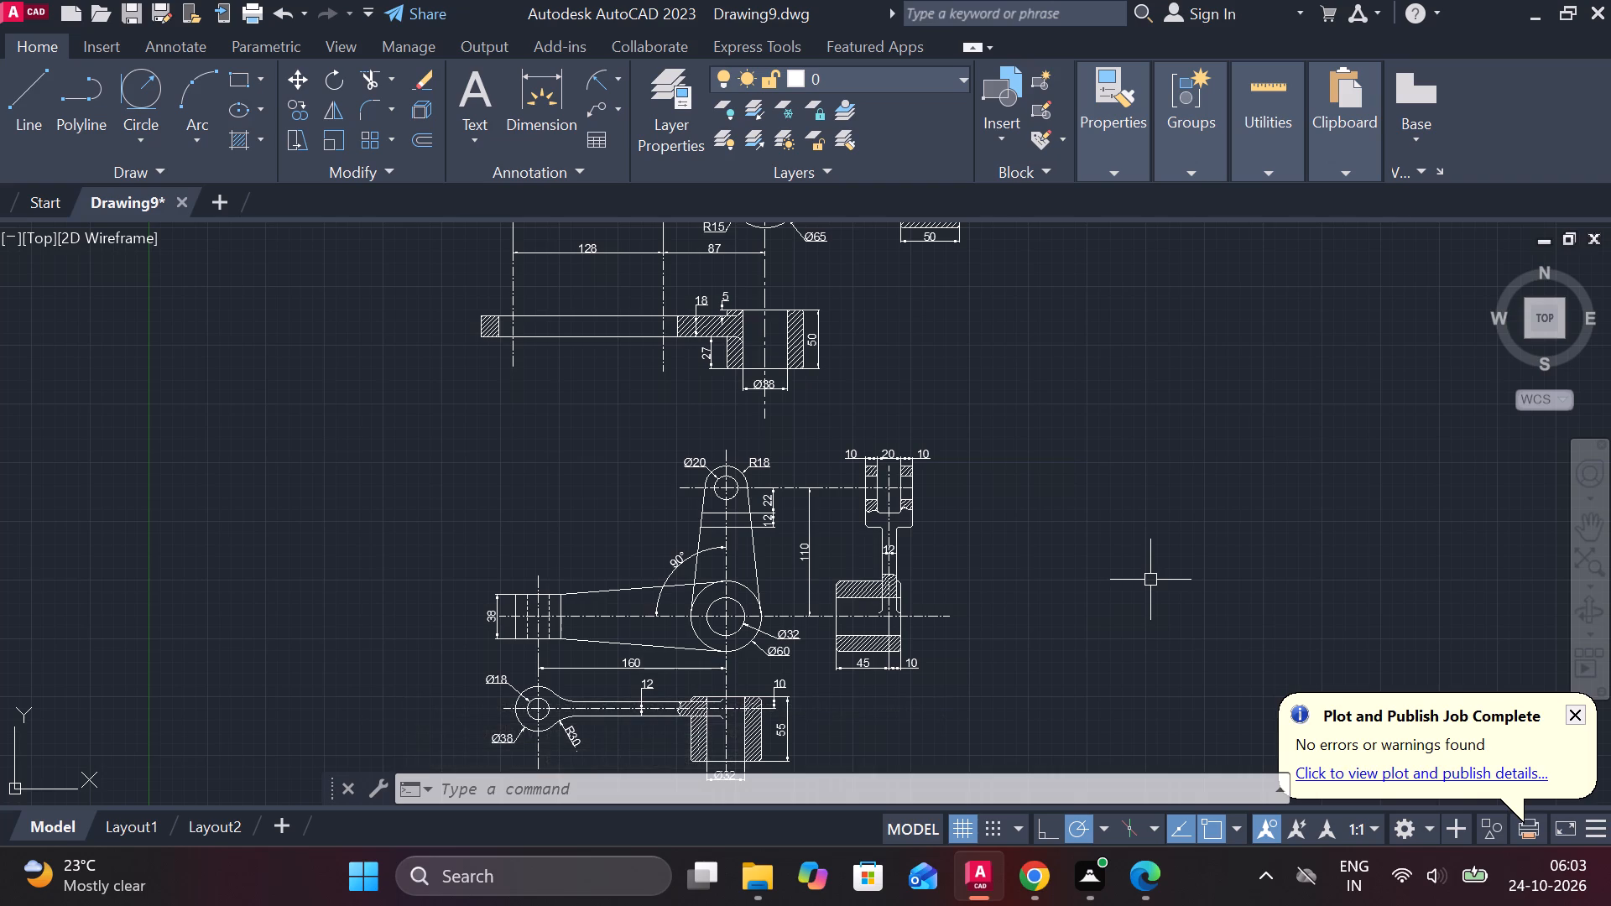
scroll(1150, 580, down, 1)
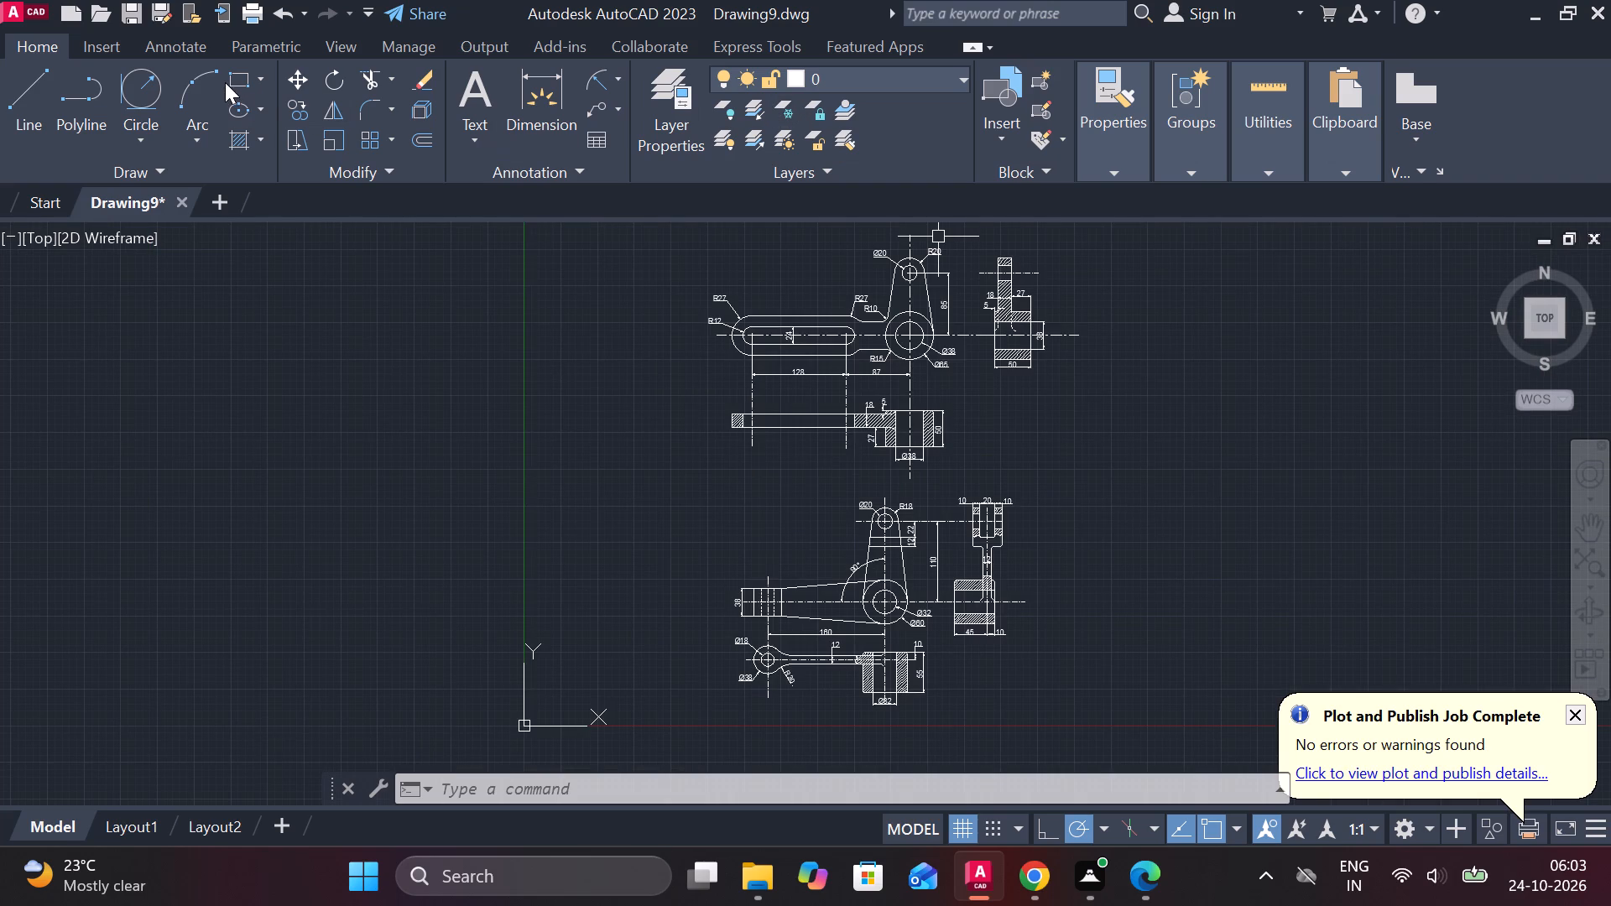
click(237, 81)
middle_drag(589, 330, 524, 431)
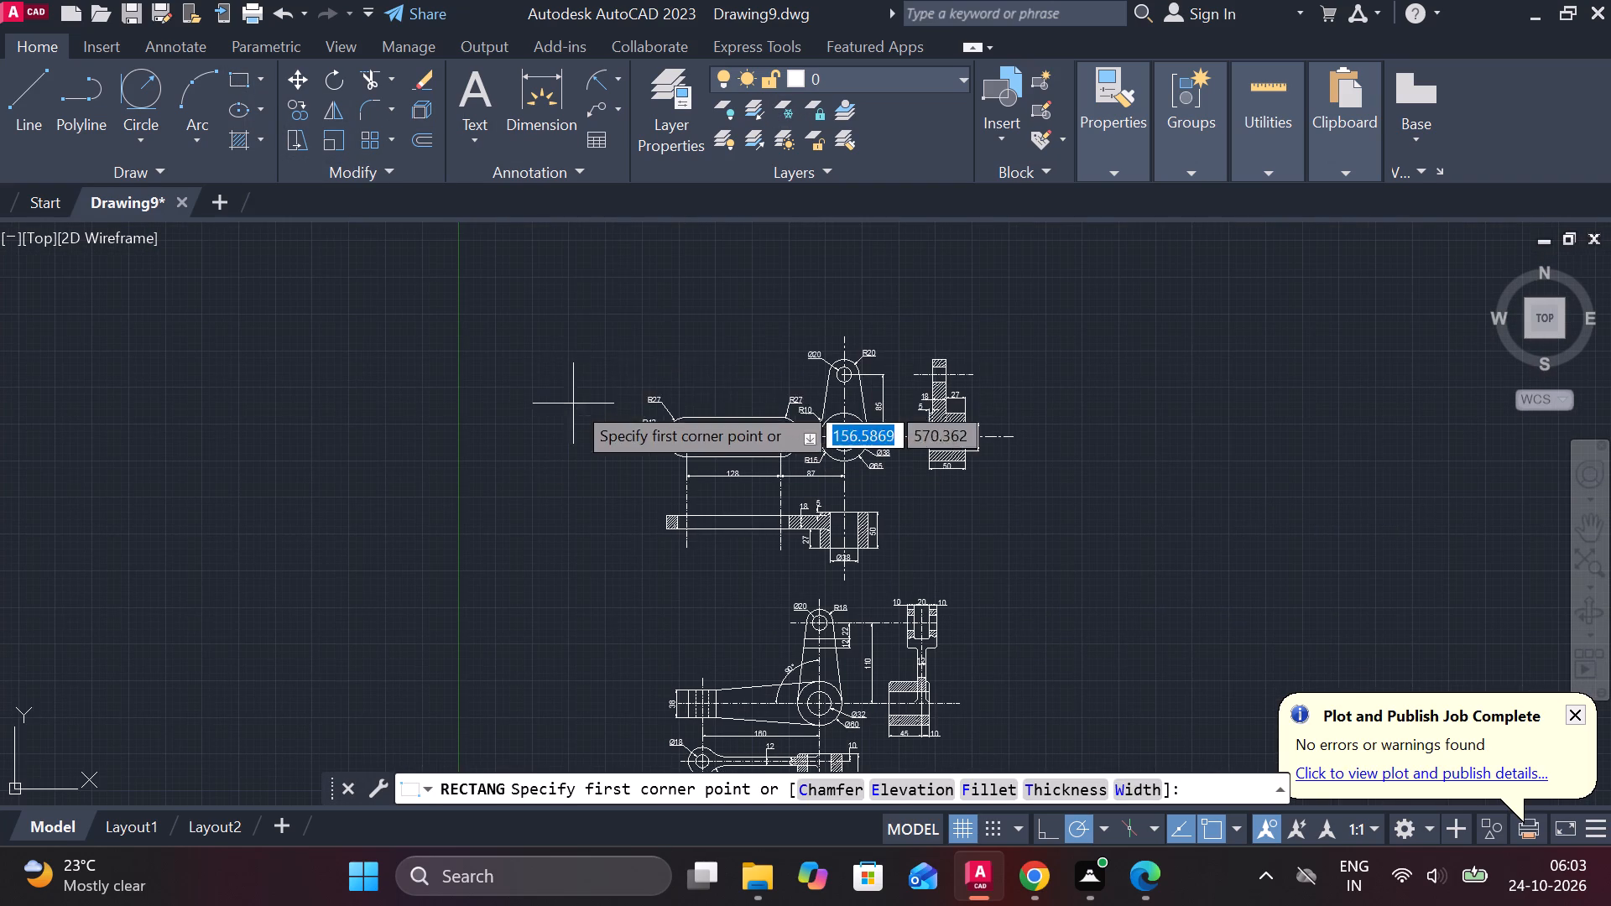
click(576, 278)
middle_drag(929, 542, 912, 315)
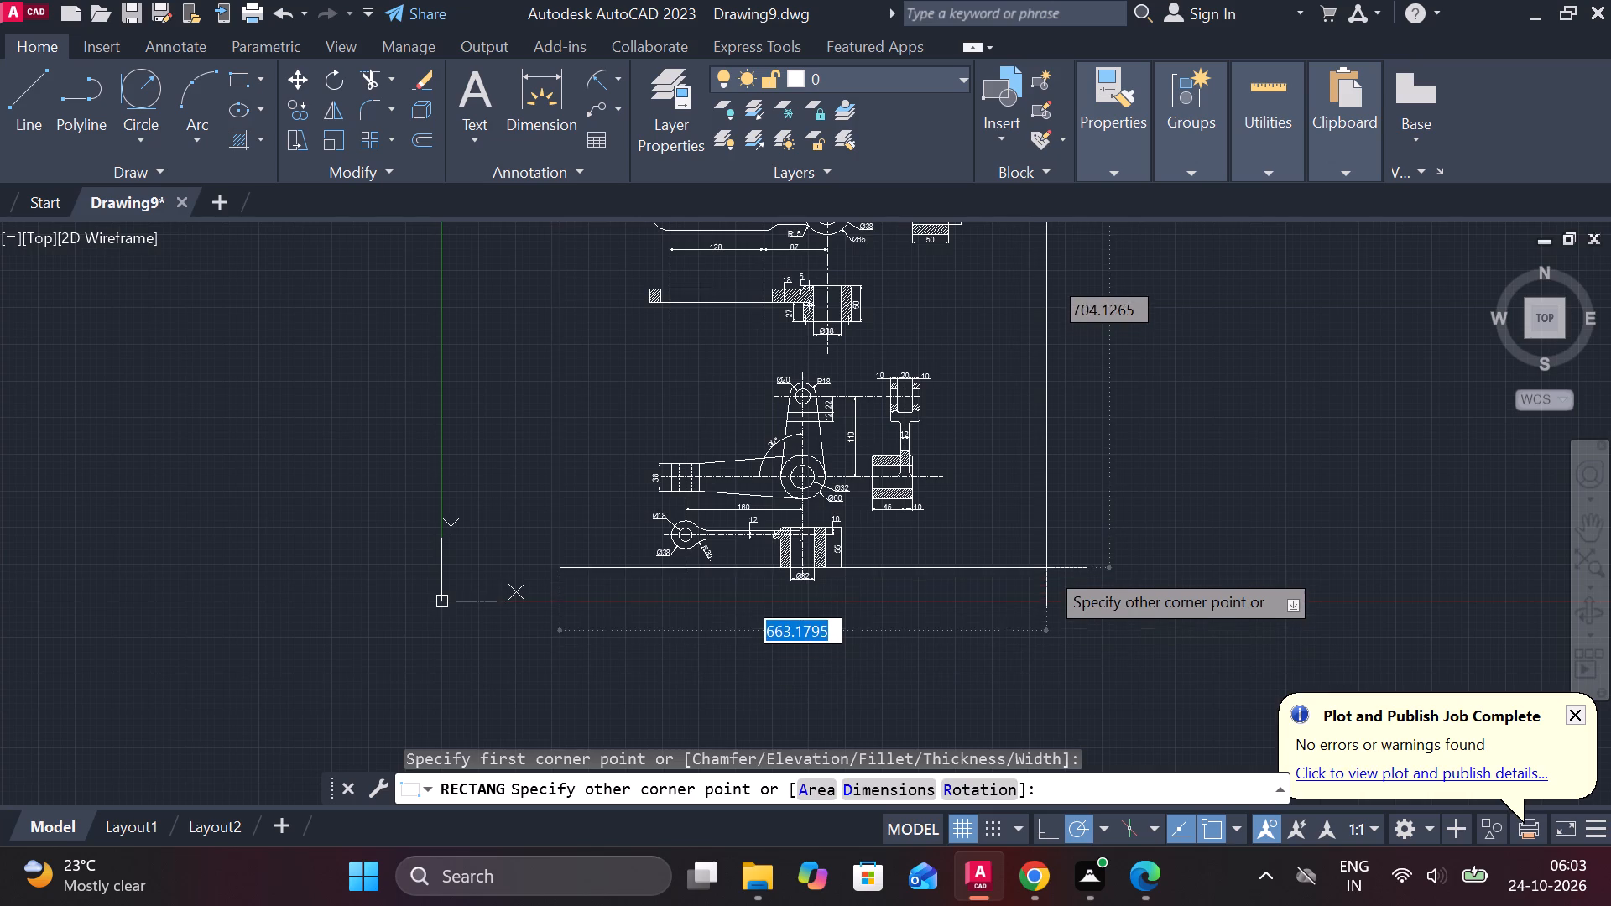
middle_drag(1046, 568, 1038, 748)
middle_drag(1030, 687, 1025, 450)
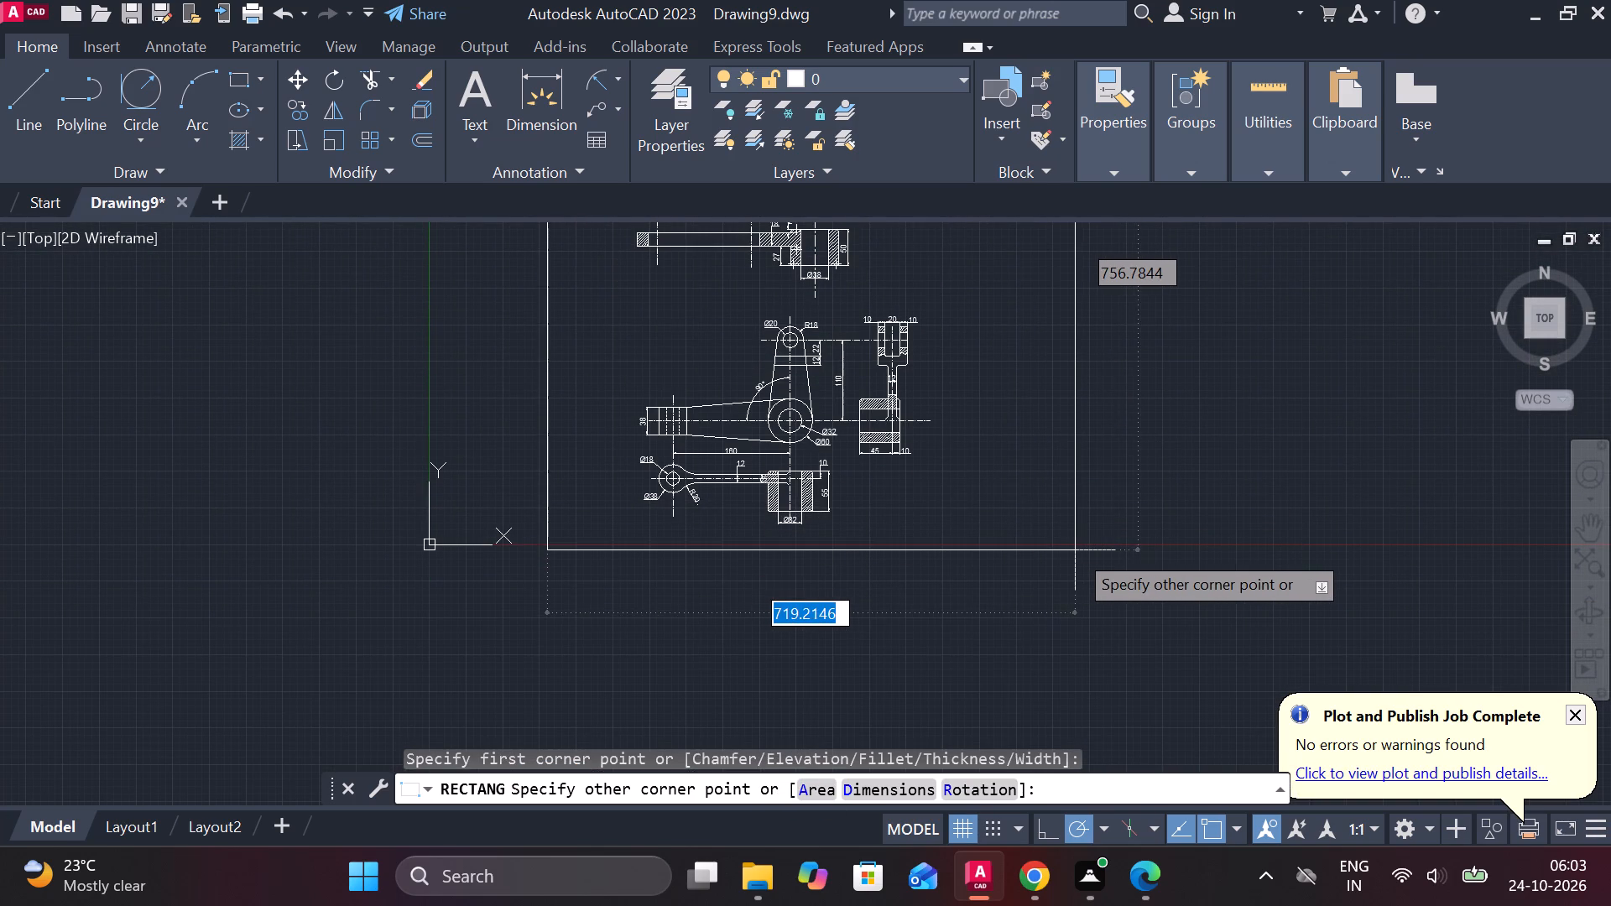
middle_drag(1079, 544, 1101, 683)
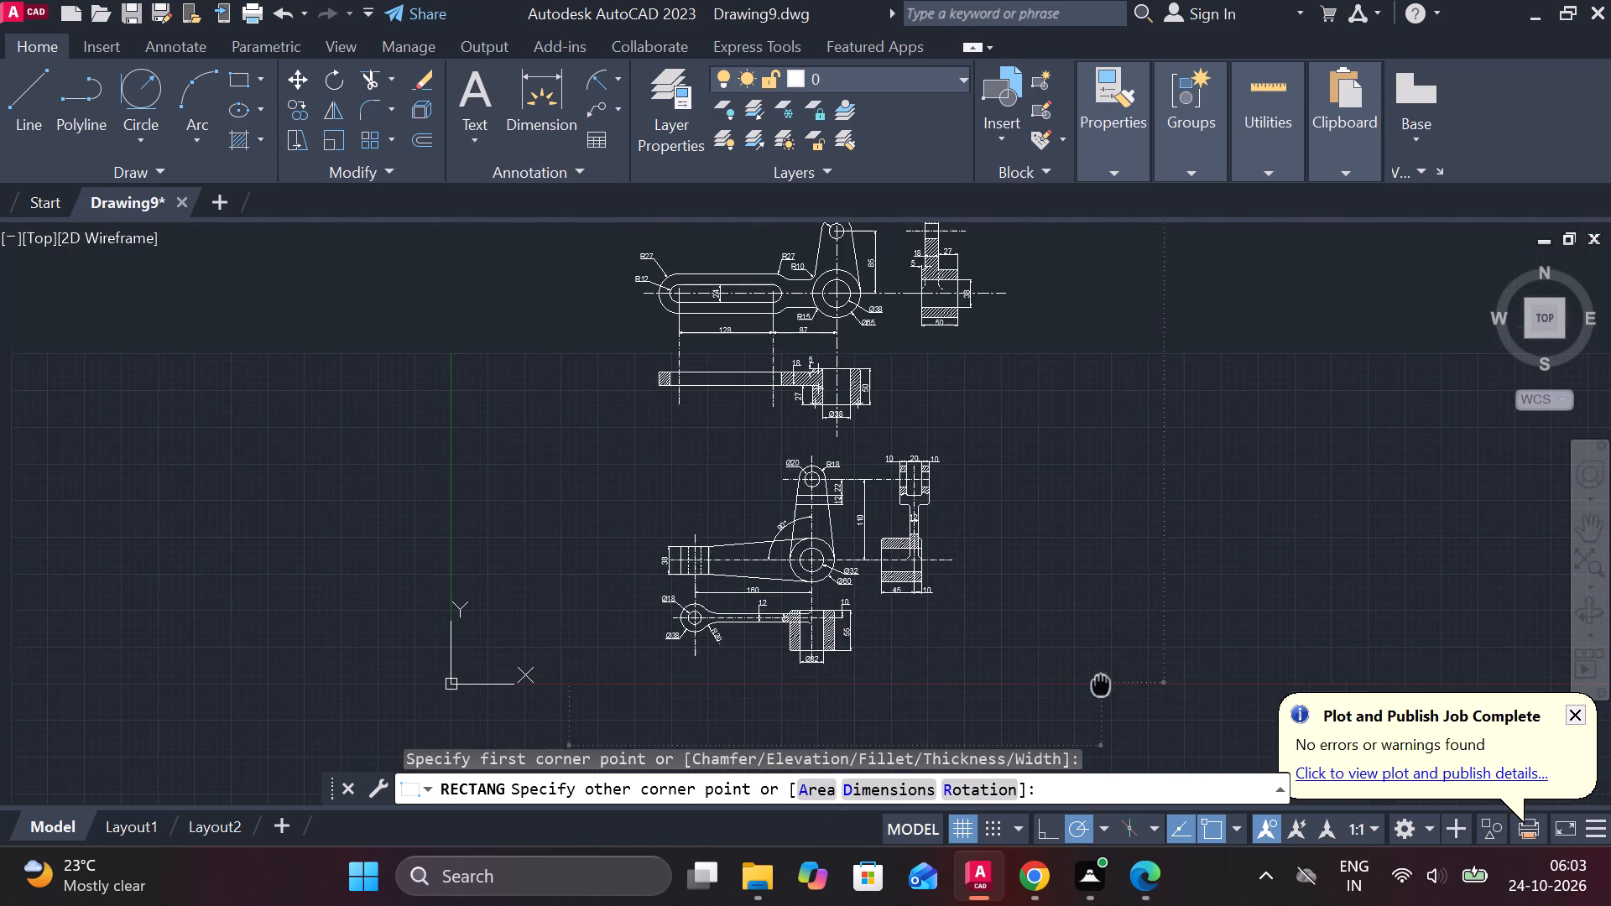
scroll(1134, 696, down, 1)
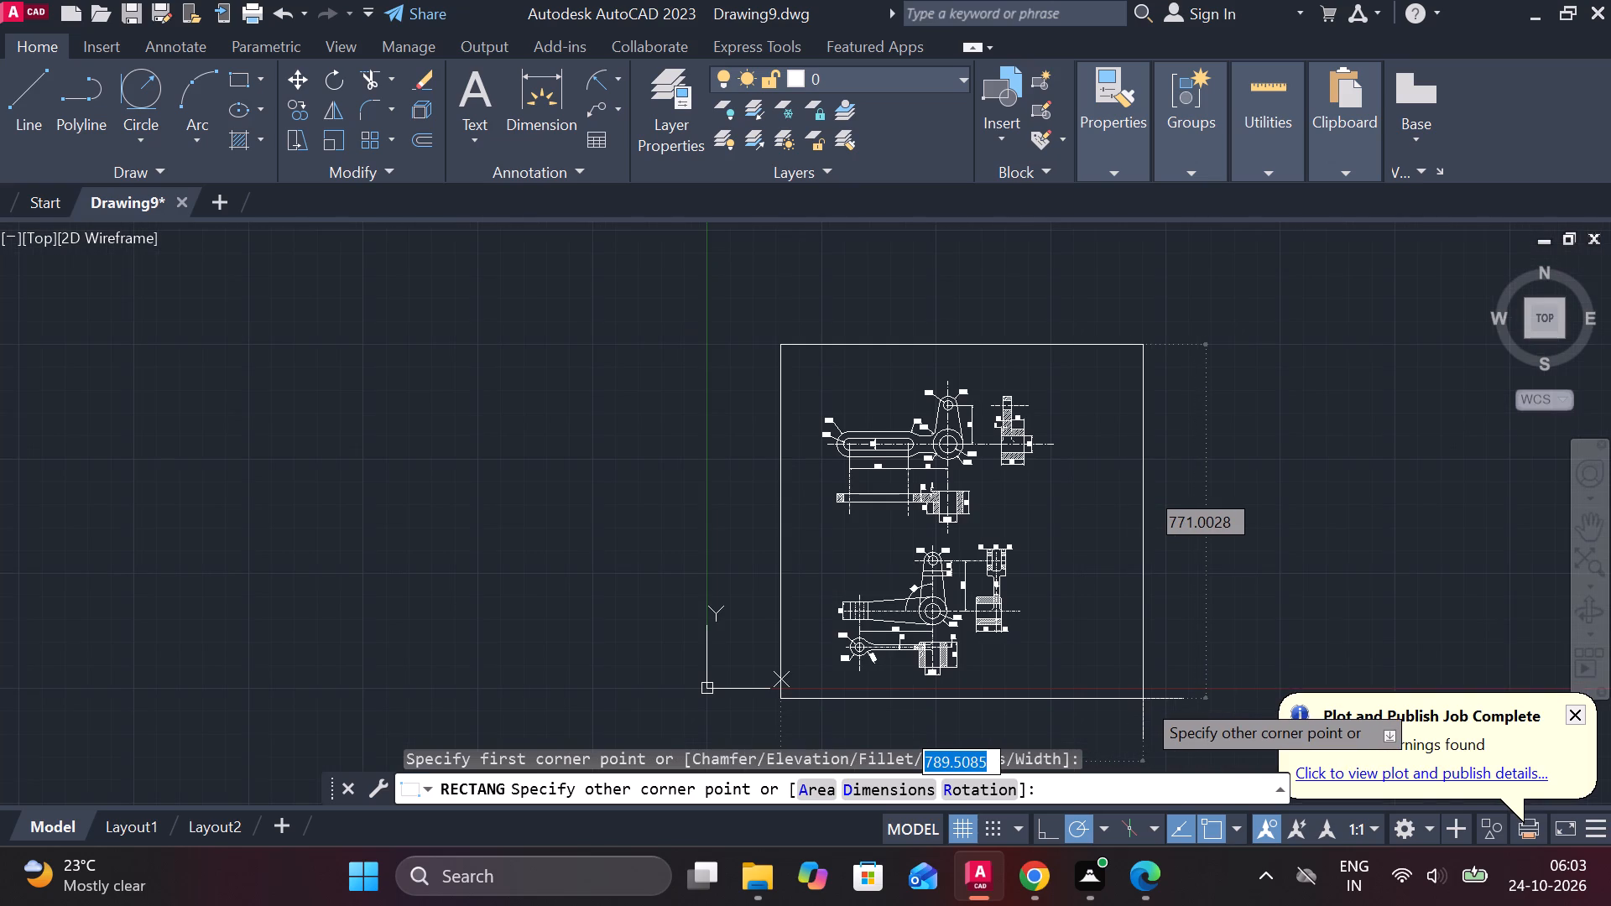
click(1143, 699)
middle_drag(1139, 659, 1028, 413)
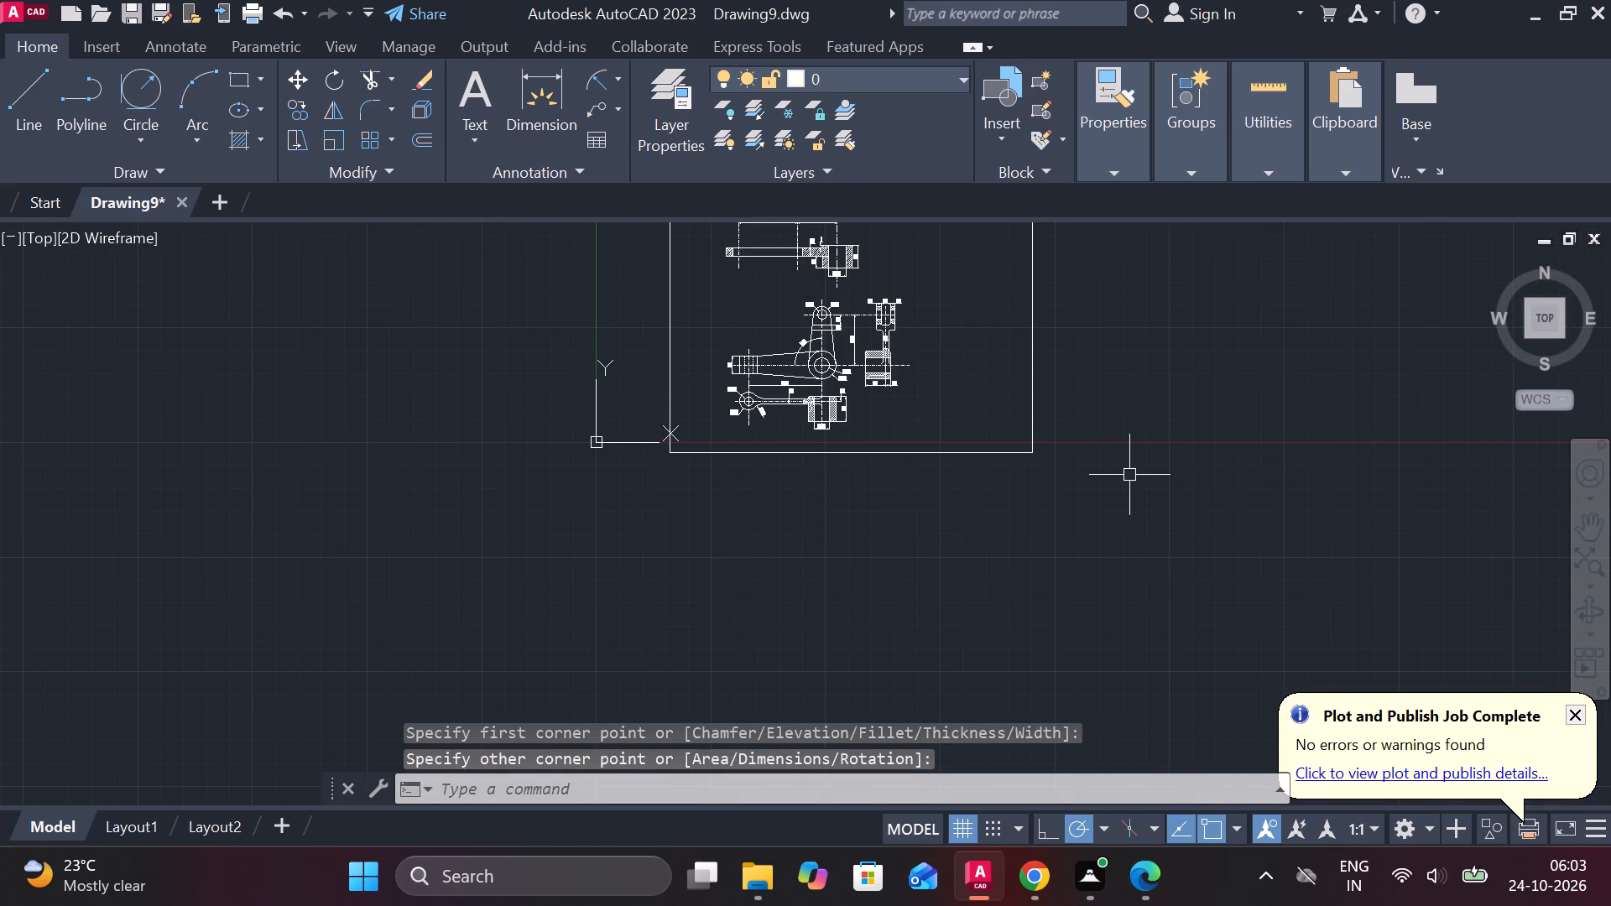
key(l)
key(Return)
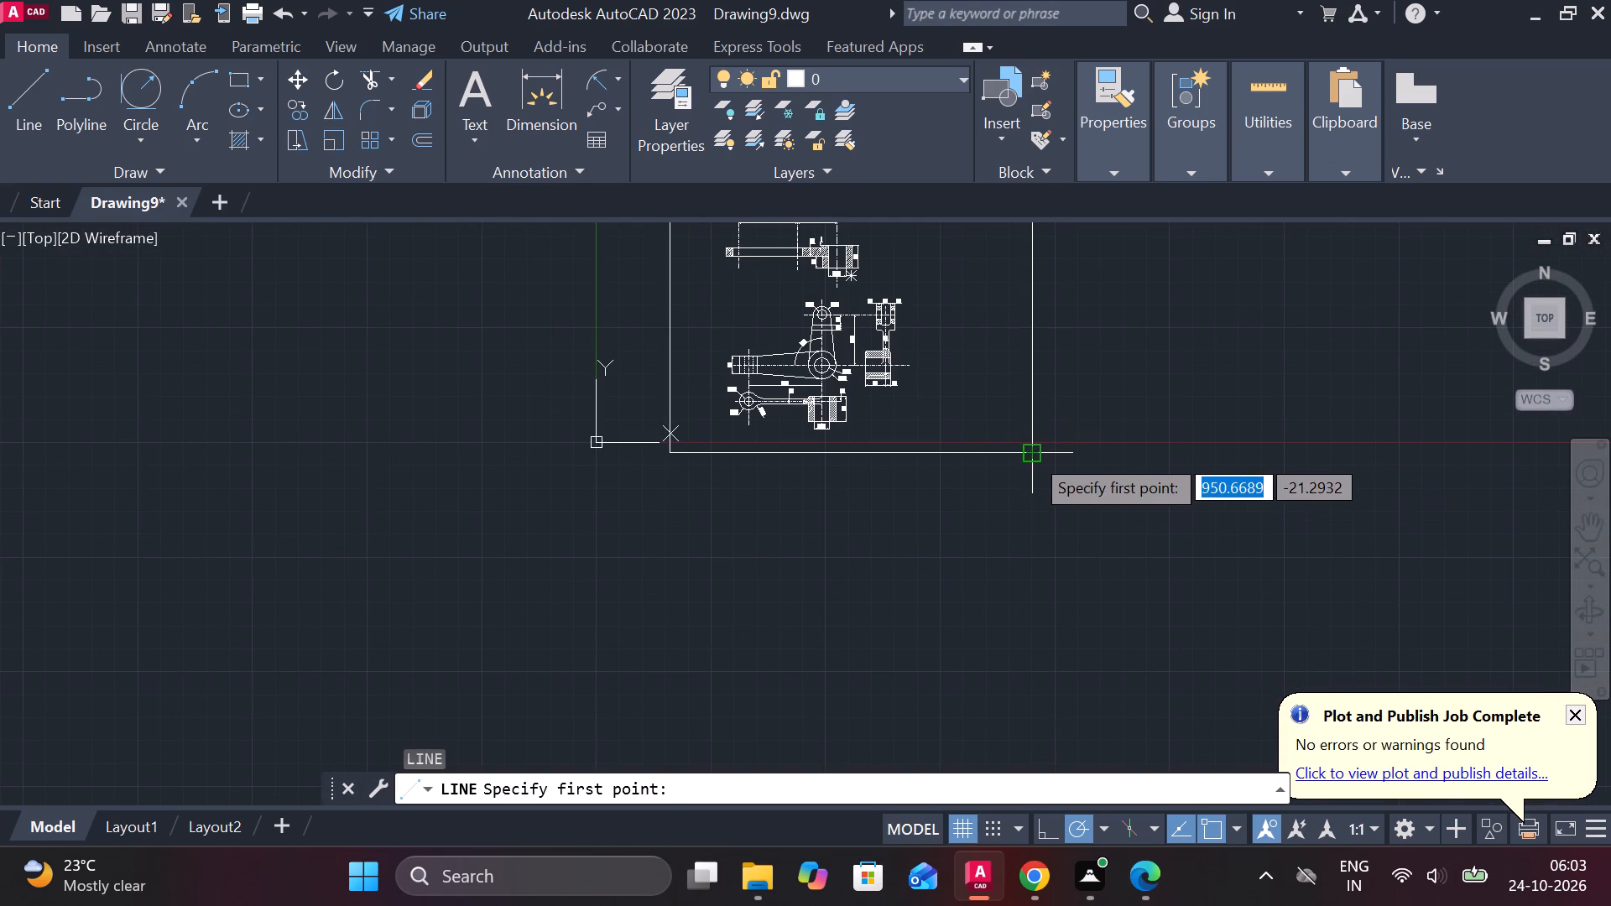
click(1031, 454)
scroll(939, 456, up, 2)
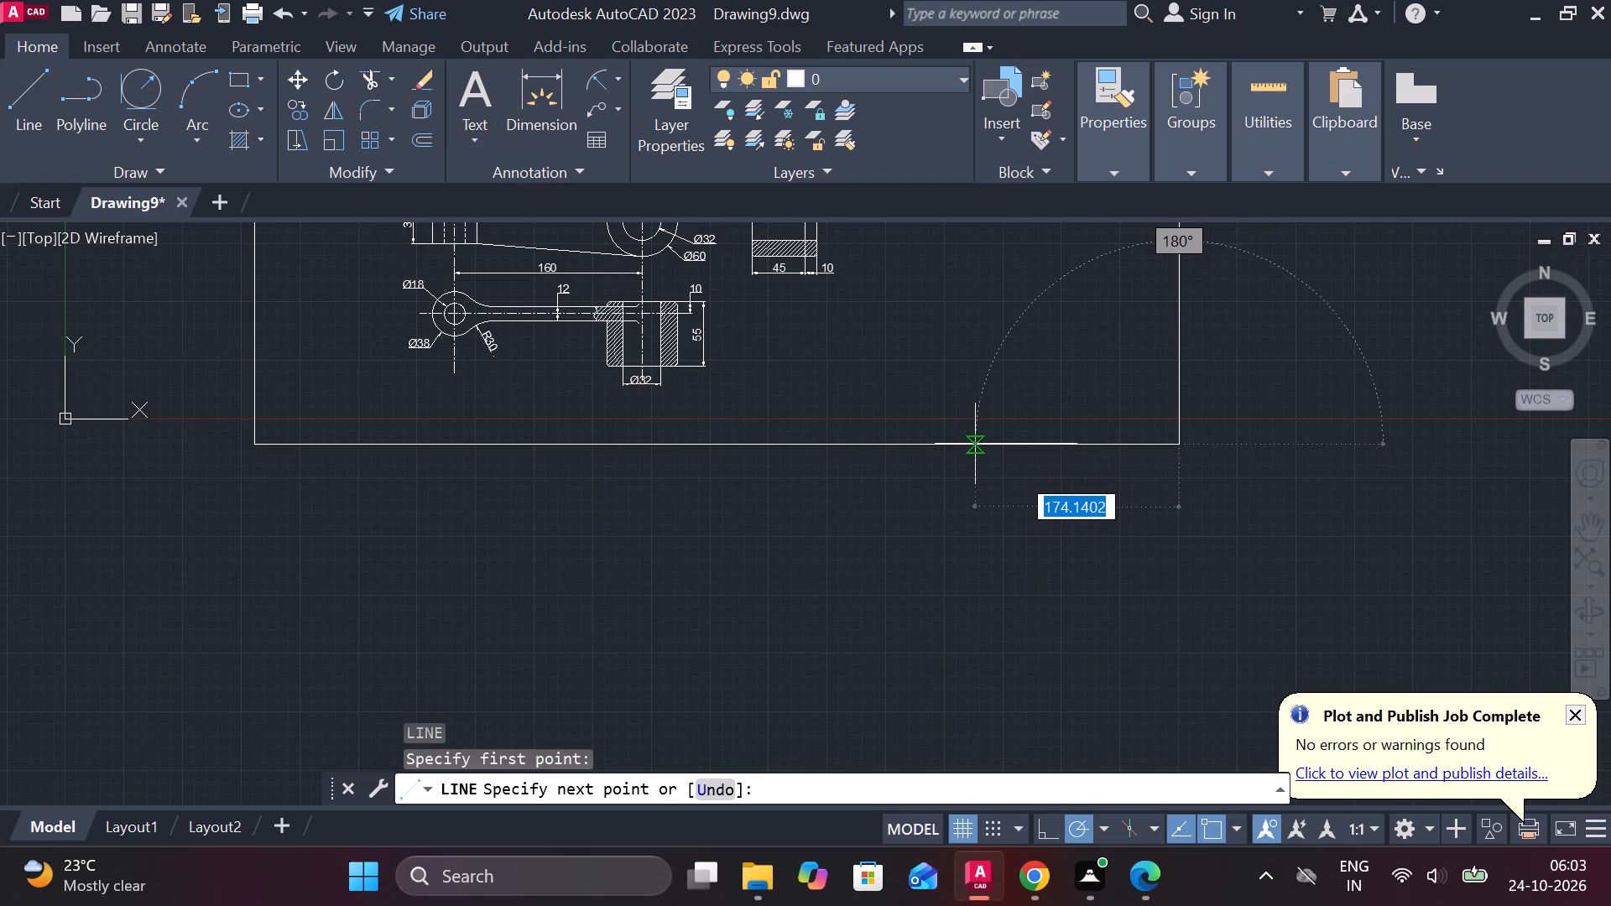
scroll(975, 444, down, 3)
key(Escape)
Stretch the right edge of the border rectangle inward, closer to the lever drawings.
middle_drag(1066, 328, 1080, 405)
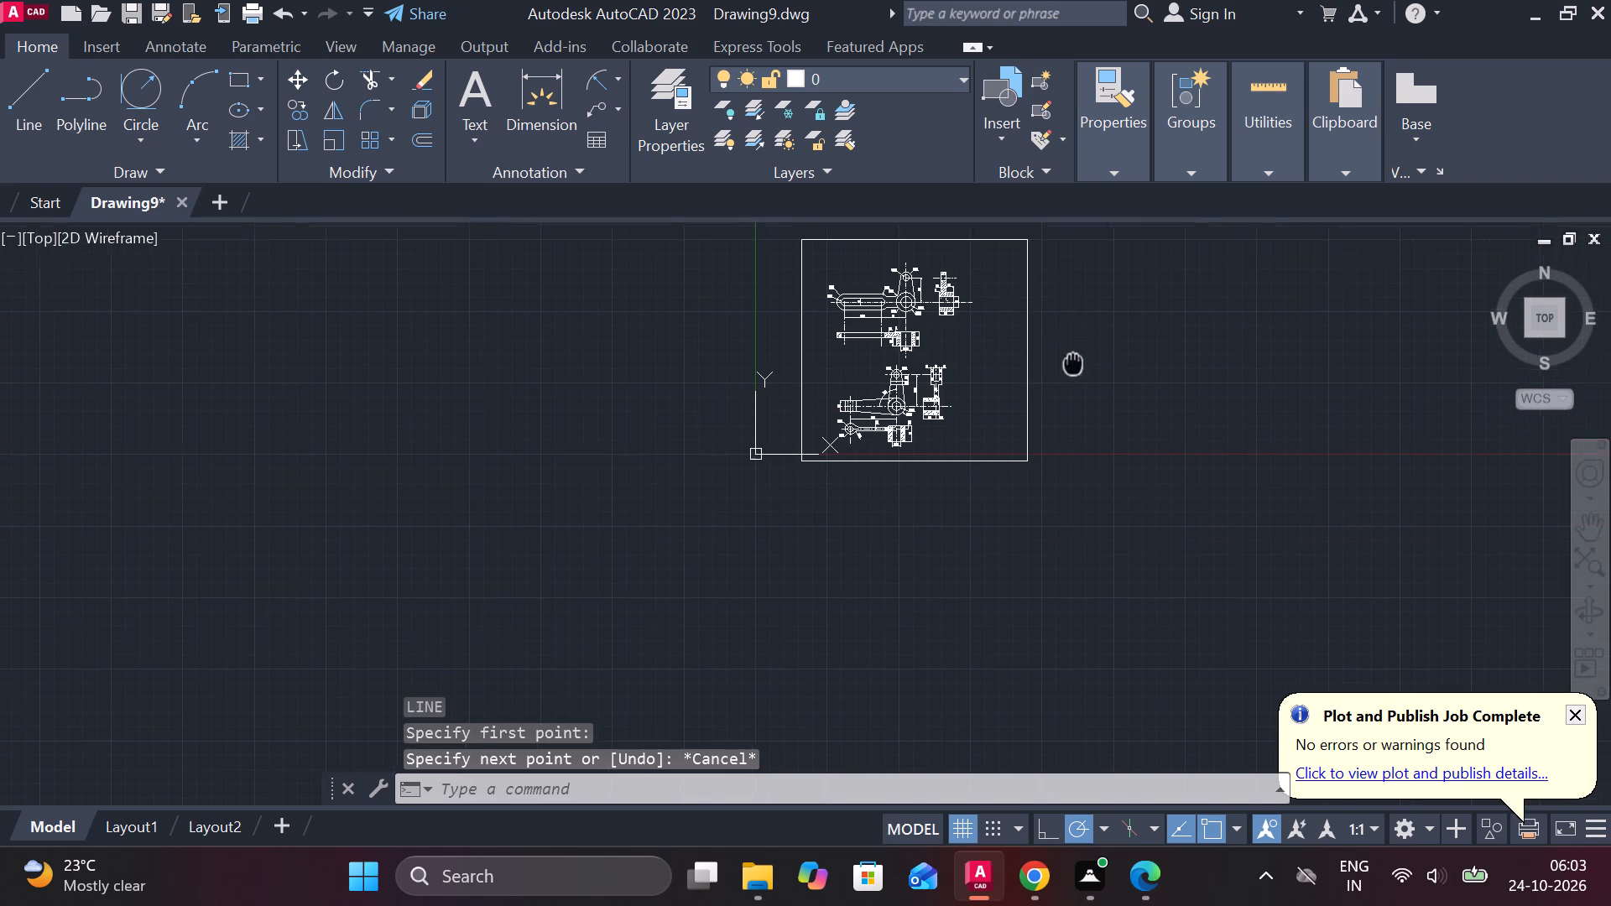
middle_drag(1080, 405, 1082, 422)
click(1040, 374)
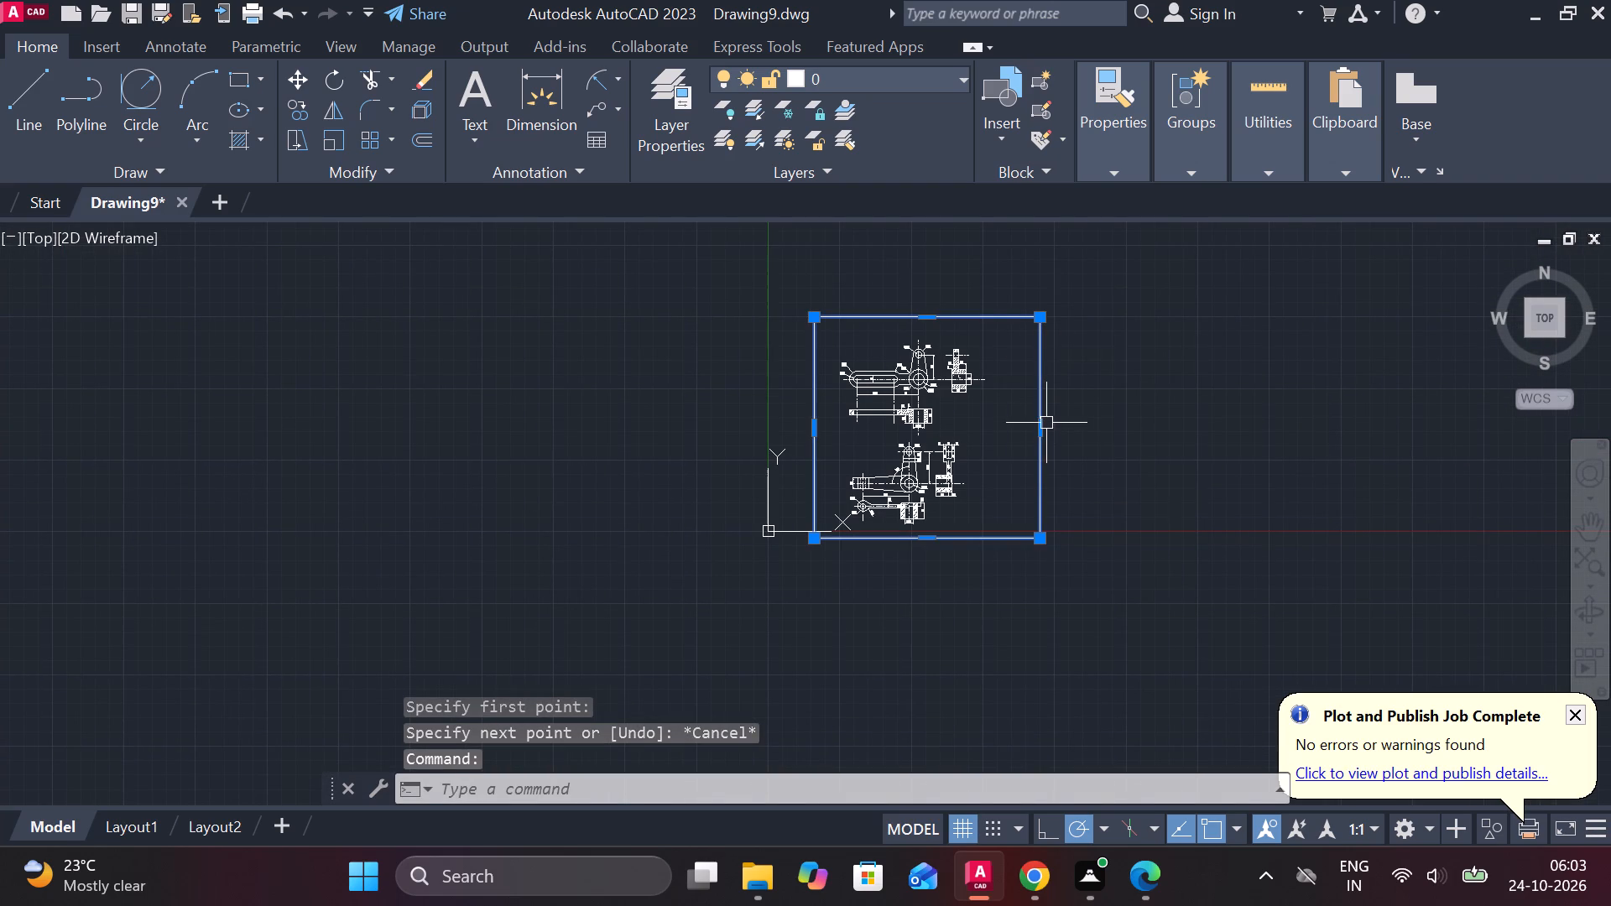
click(1044, 426)
click(999, 437)
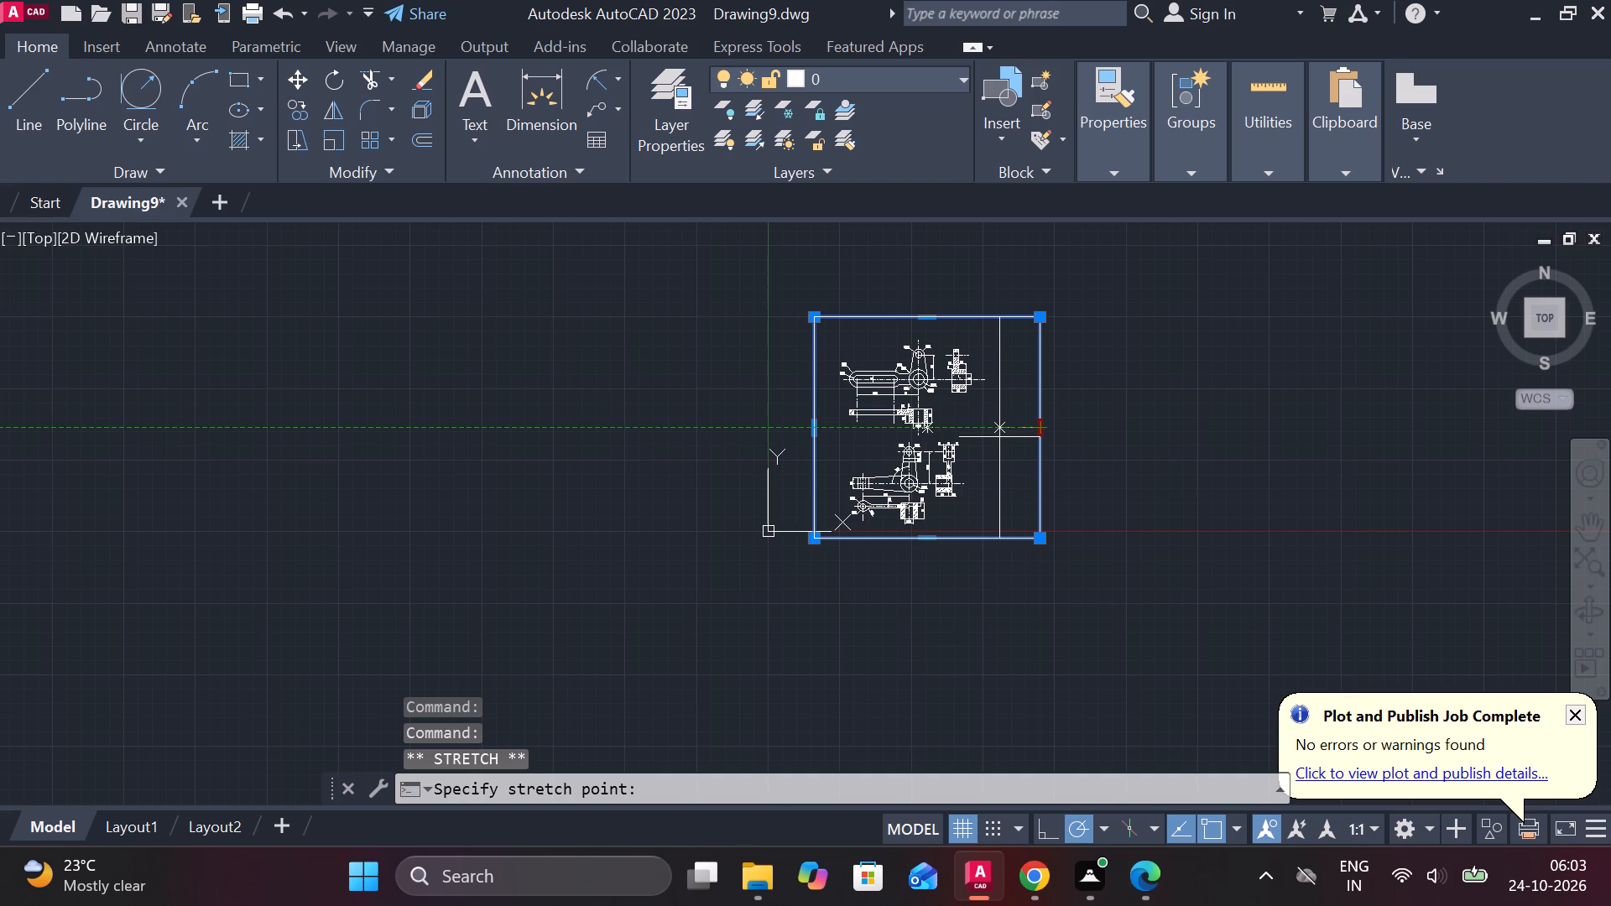
scroll(955, 341, up, 2)
key(Escape)
Add the multiline text note SCALE 1:2 inside the border's lower right area, beside the forked lever's bottom view.
middle_drag(962, 540, 916, 372)
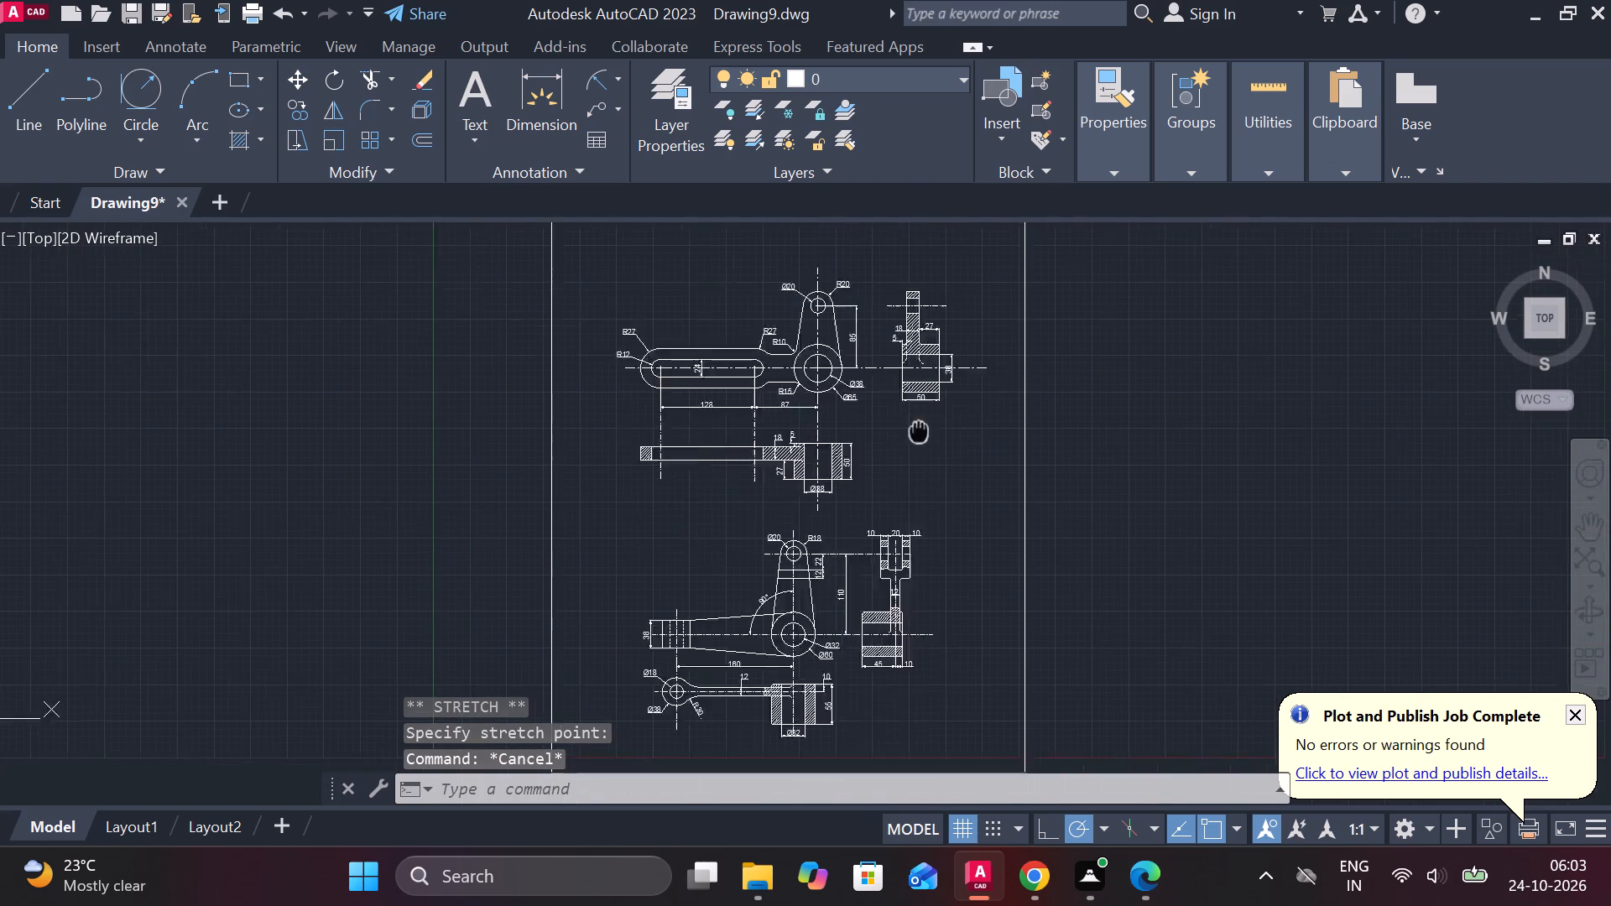
middle_drag(916, 372, 916, 363)
scroll(934, 597, up, 1)
text(MT)
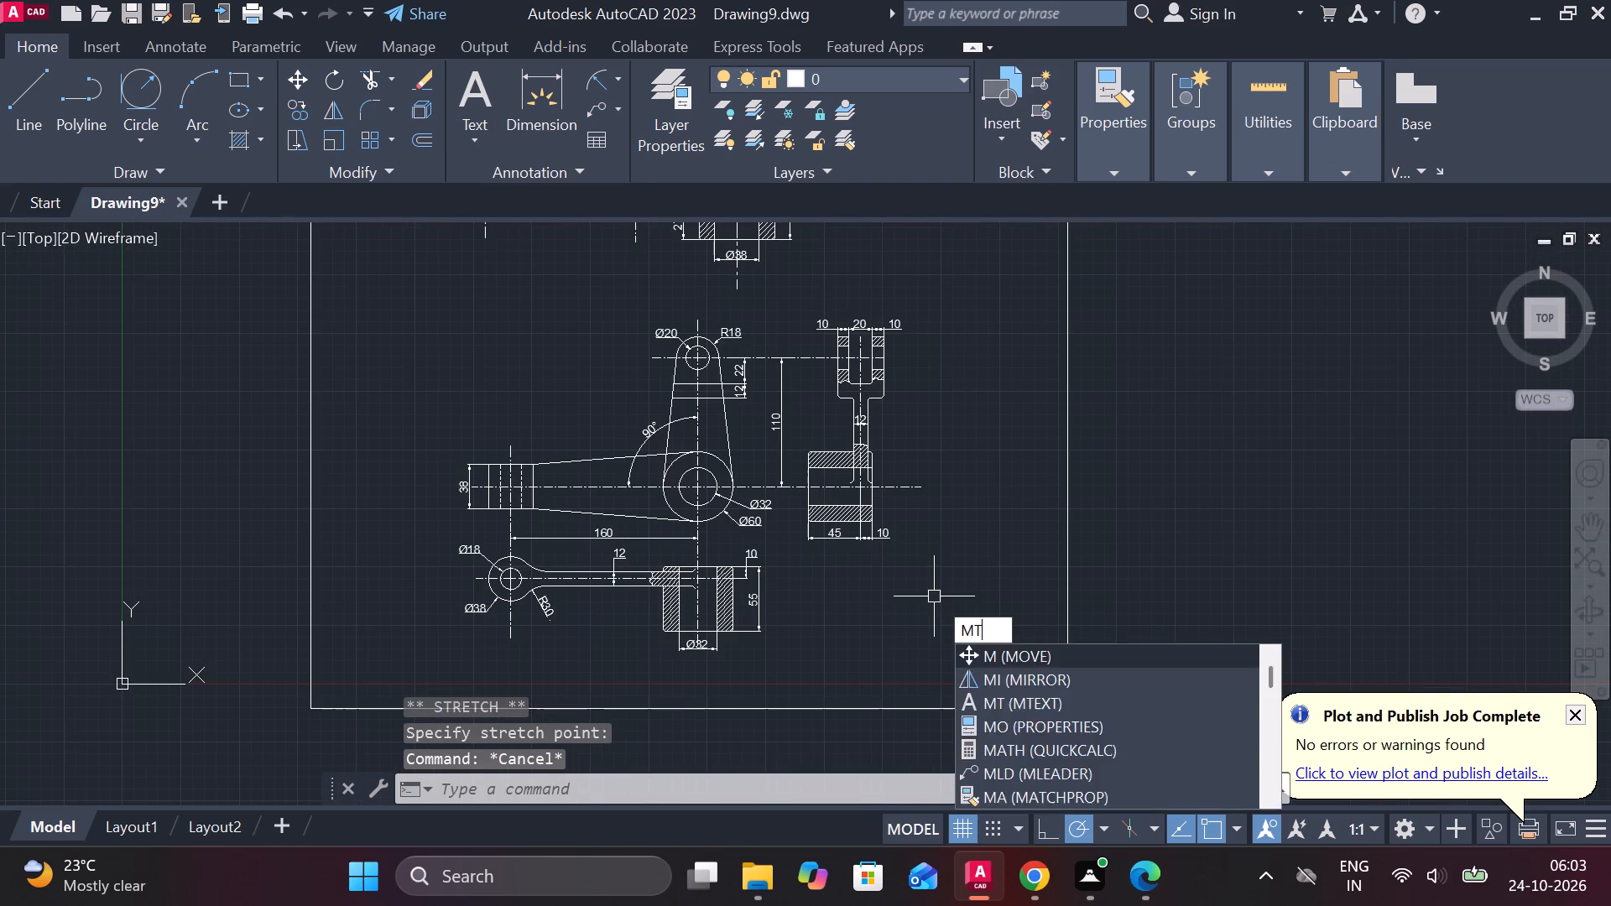
key(space)
scroll(887, 608, up, 2)
click(802, 579)
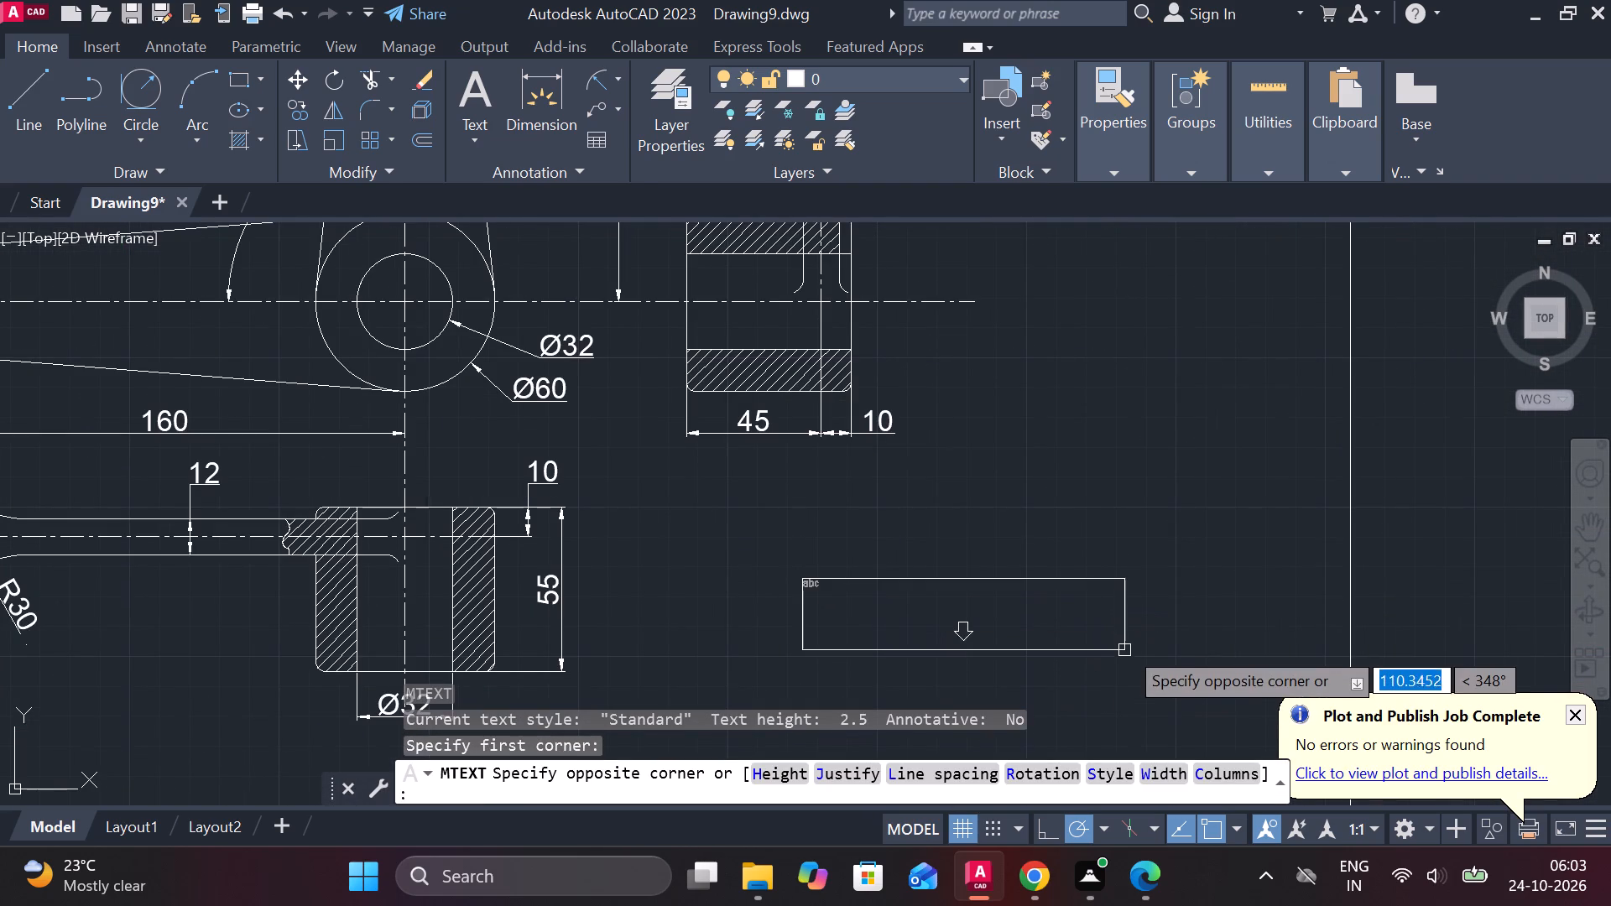
click(1136, 647)
text(SC)
text(AL)
text(E 1)
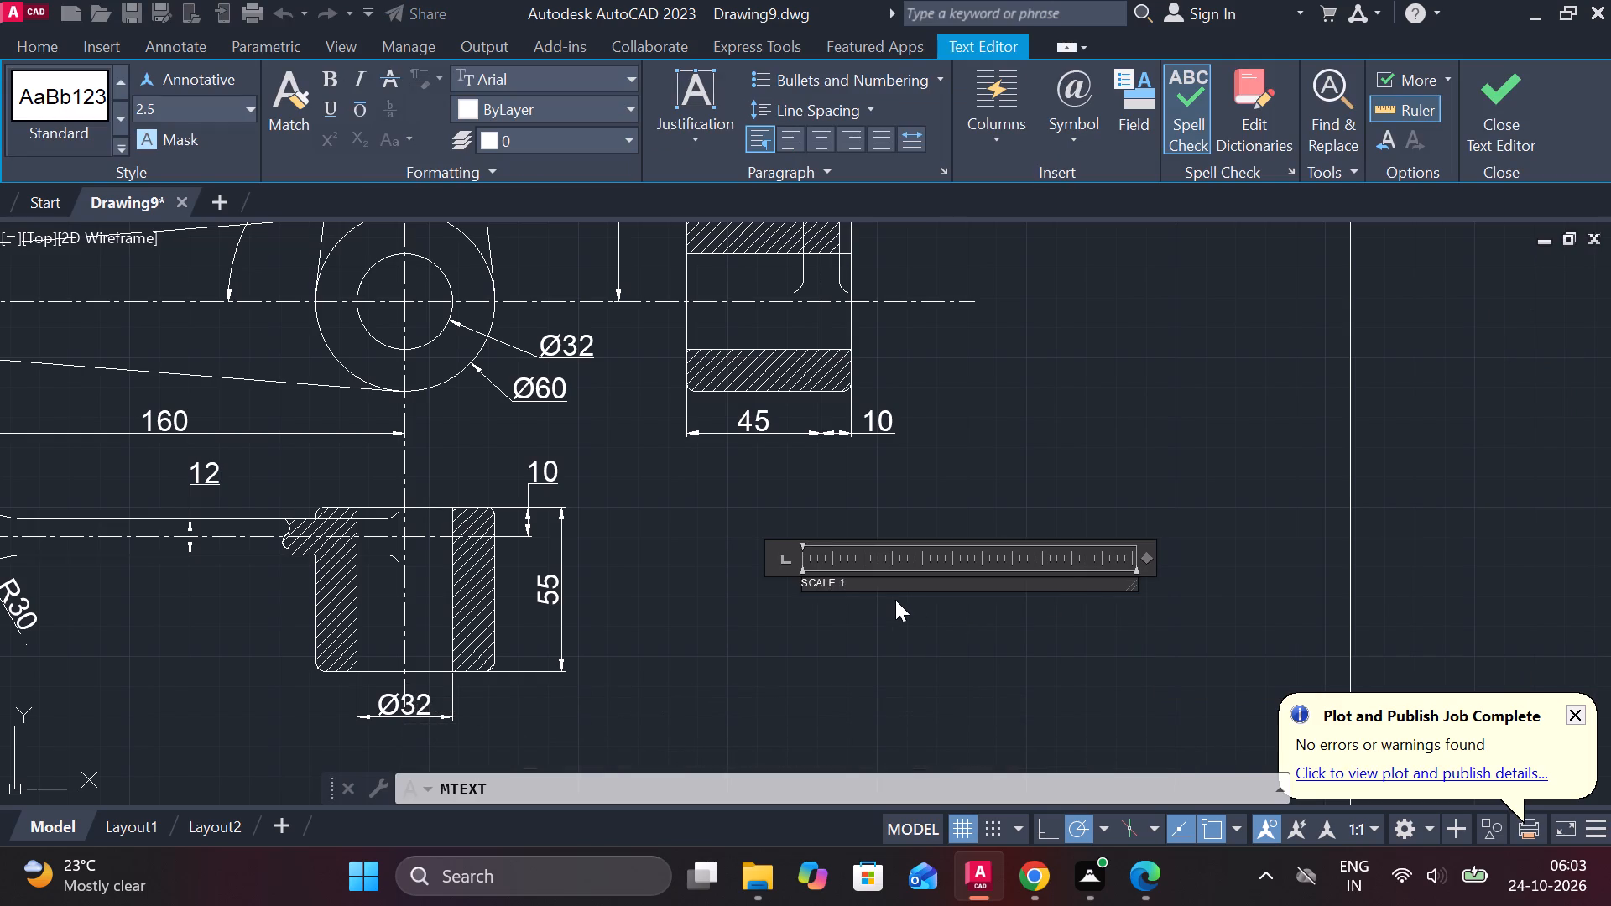
text(:2)
Set the text height of the whole SCALE 1:2 note to 15.
drag(884, 586, 794, 604)
click(193, 119)
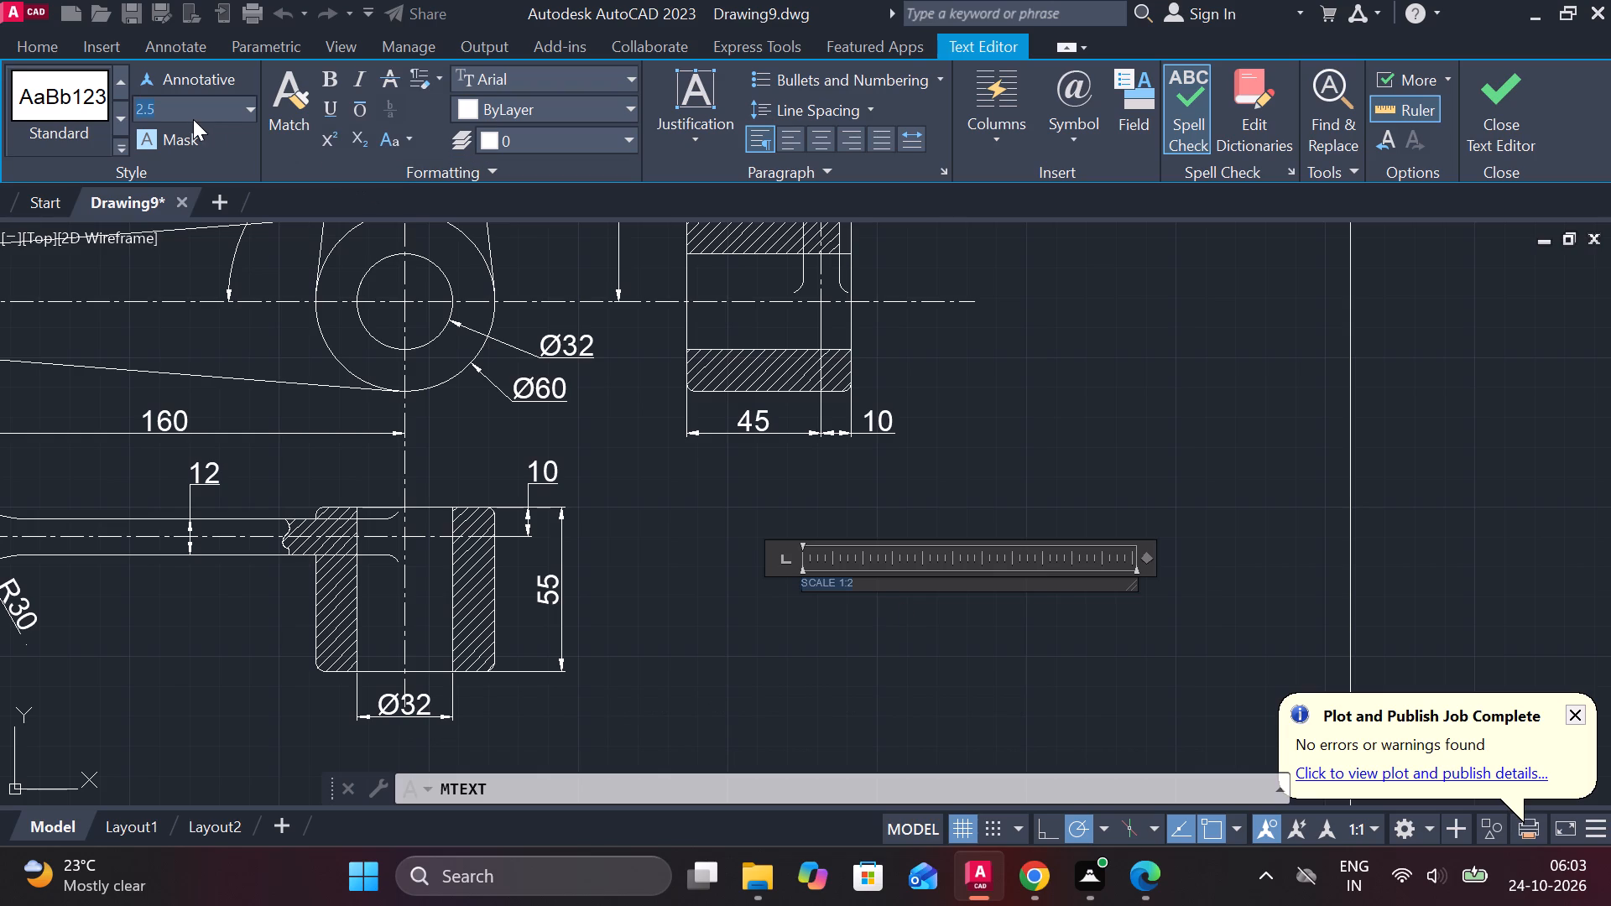
text(15)
key(Return)
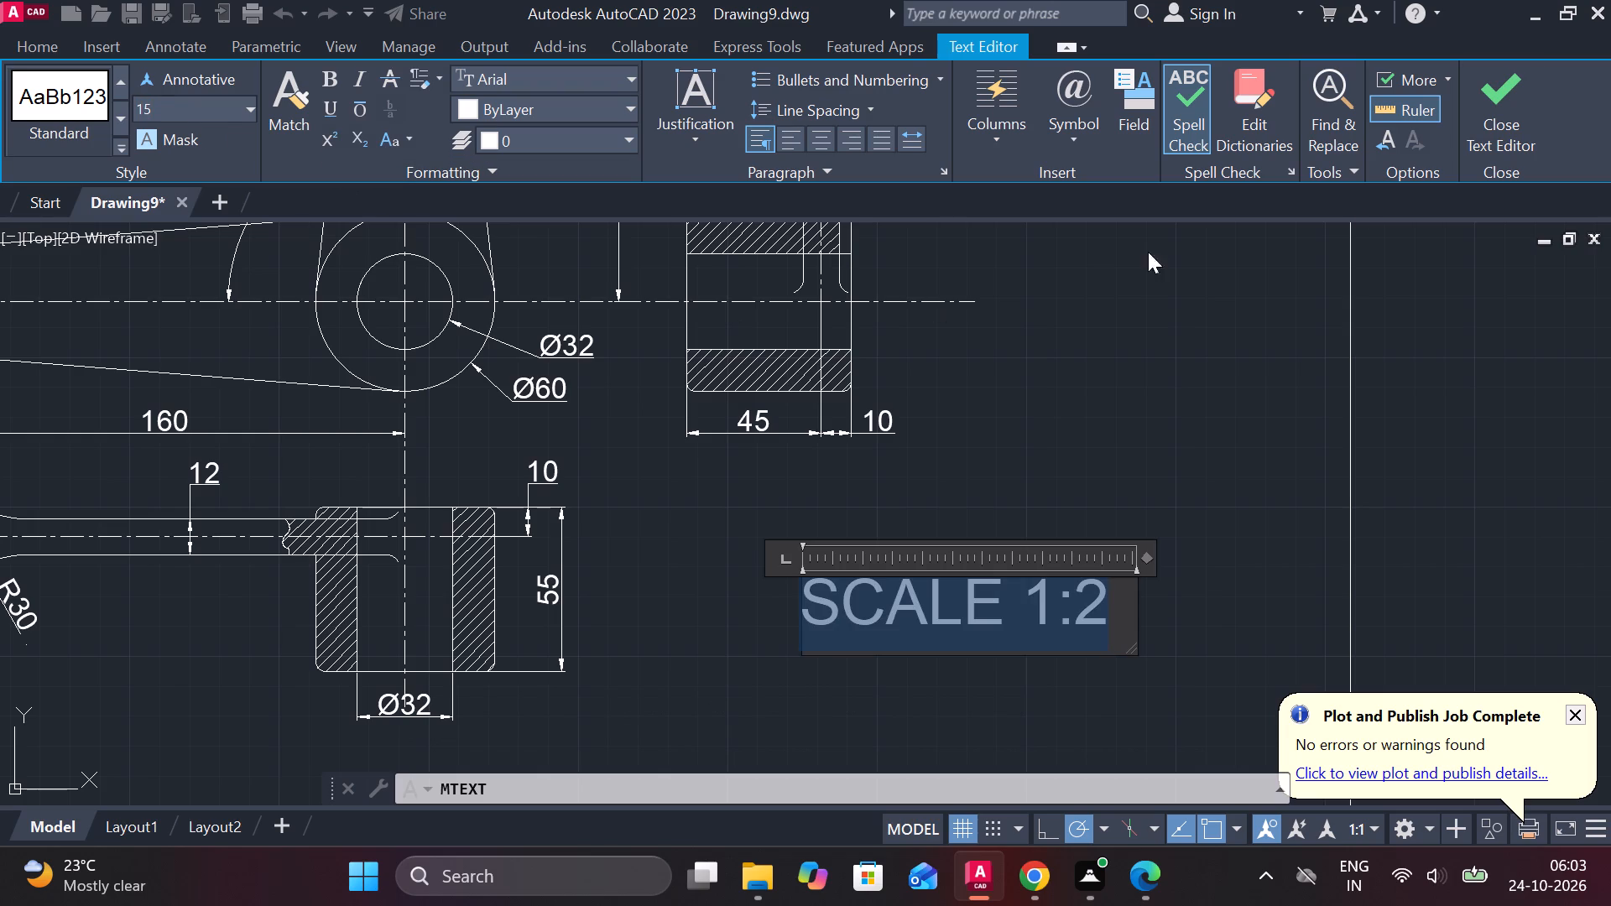
Close the note's text editing and copy the SCALE 1:2 note to above the slotted lever's front view, just inside the border's top edge.
click(1514, 114)
scroll(1218, 483, down, 3)
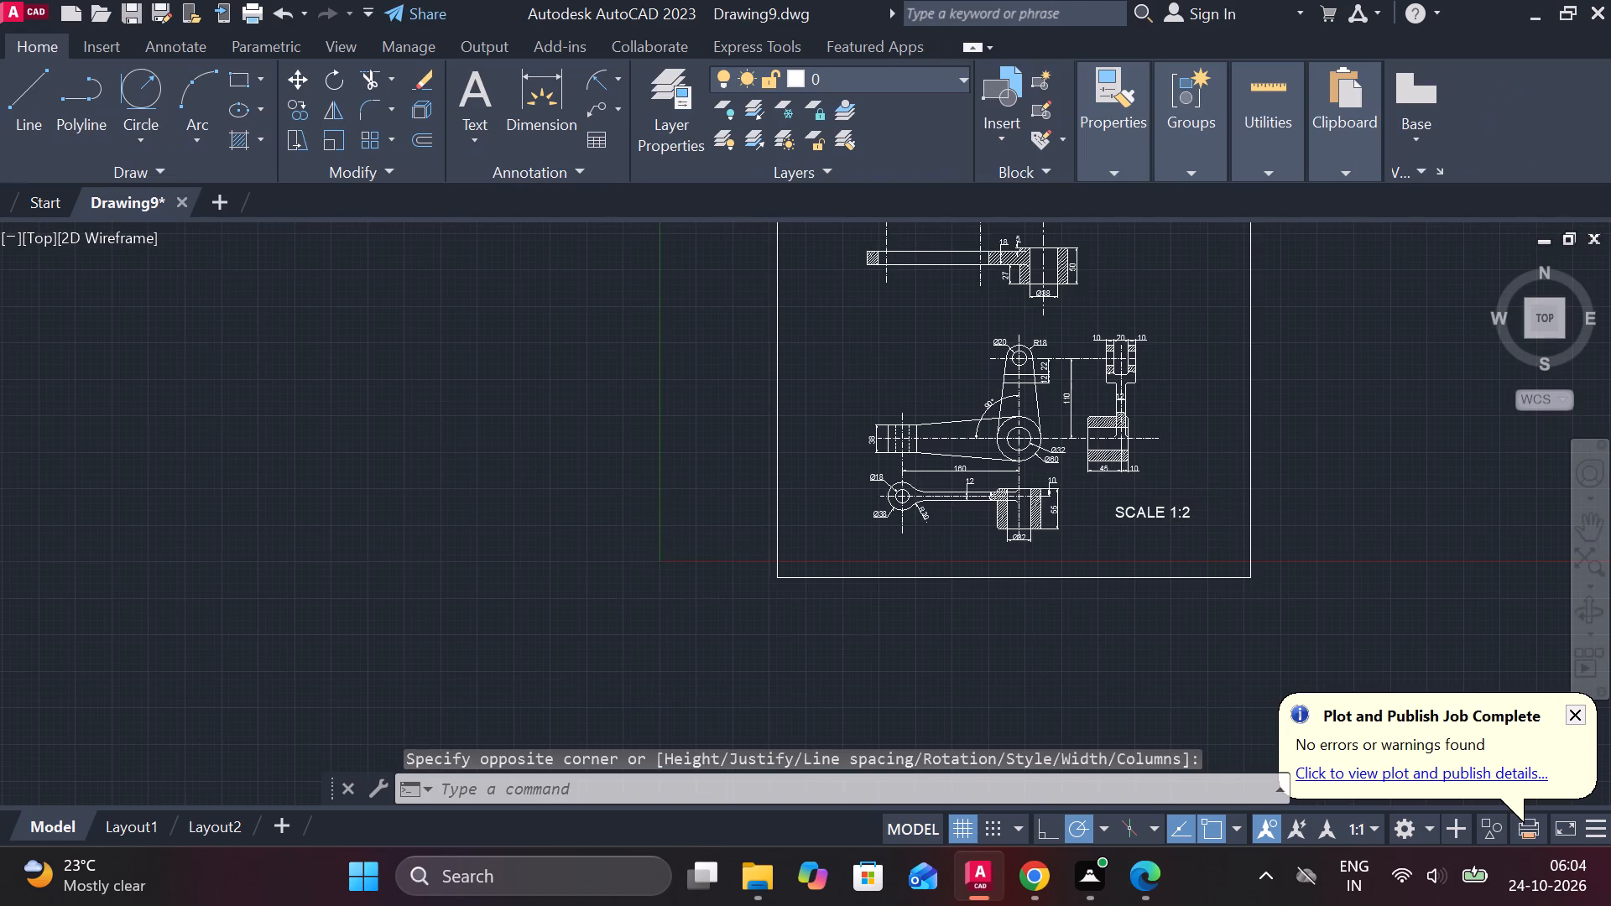
scroll(1212, 517, up, 1)
middle_drag(1212, 517, 1176, 656)
click(1115, 639)
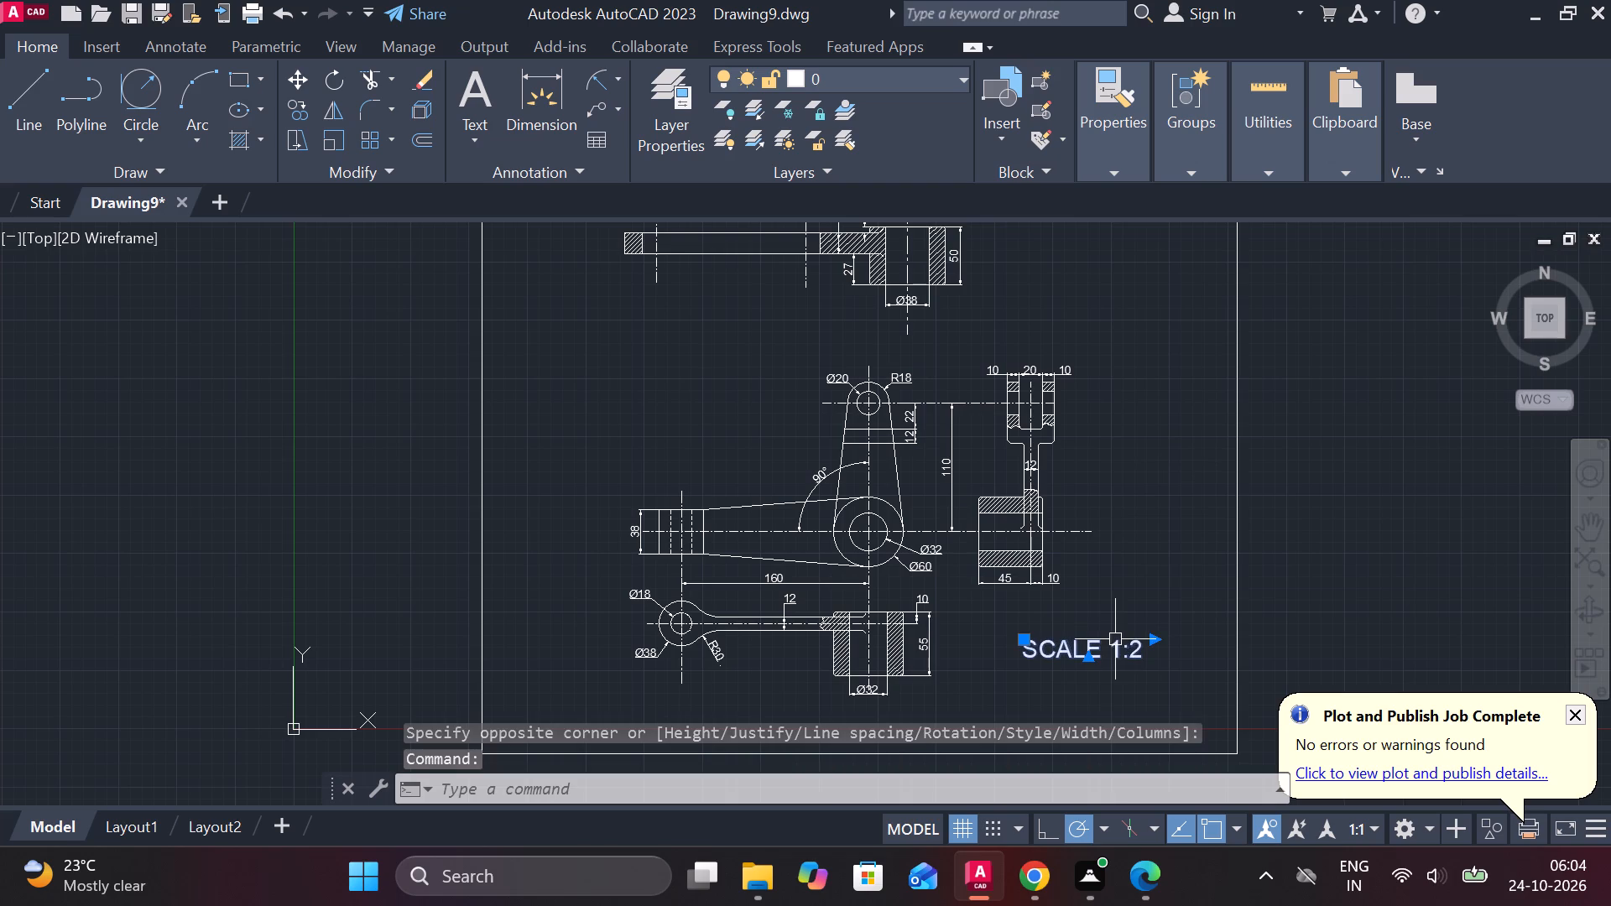
text(CO)
key(Return)
click(1124, 635)
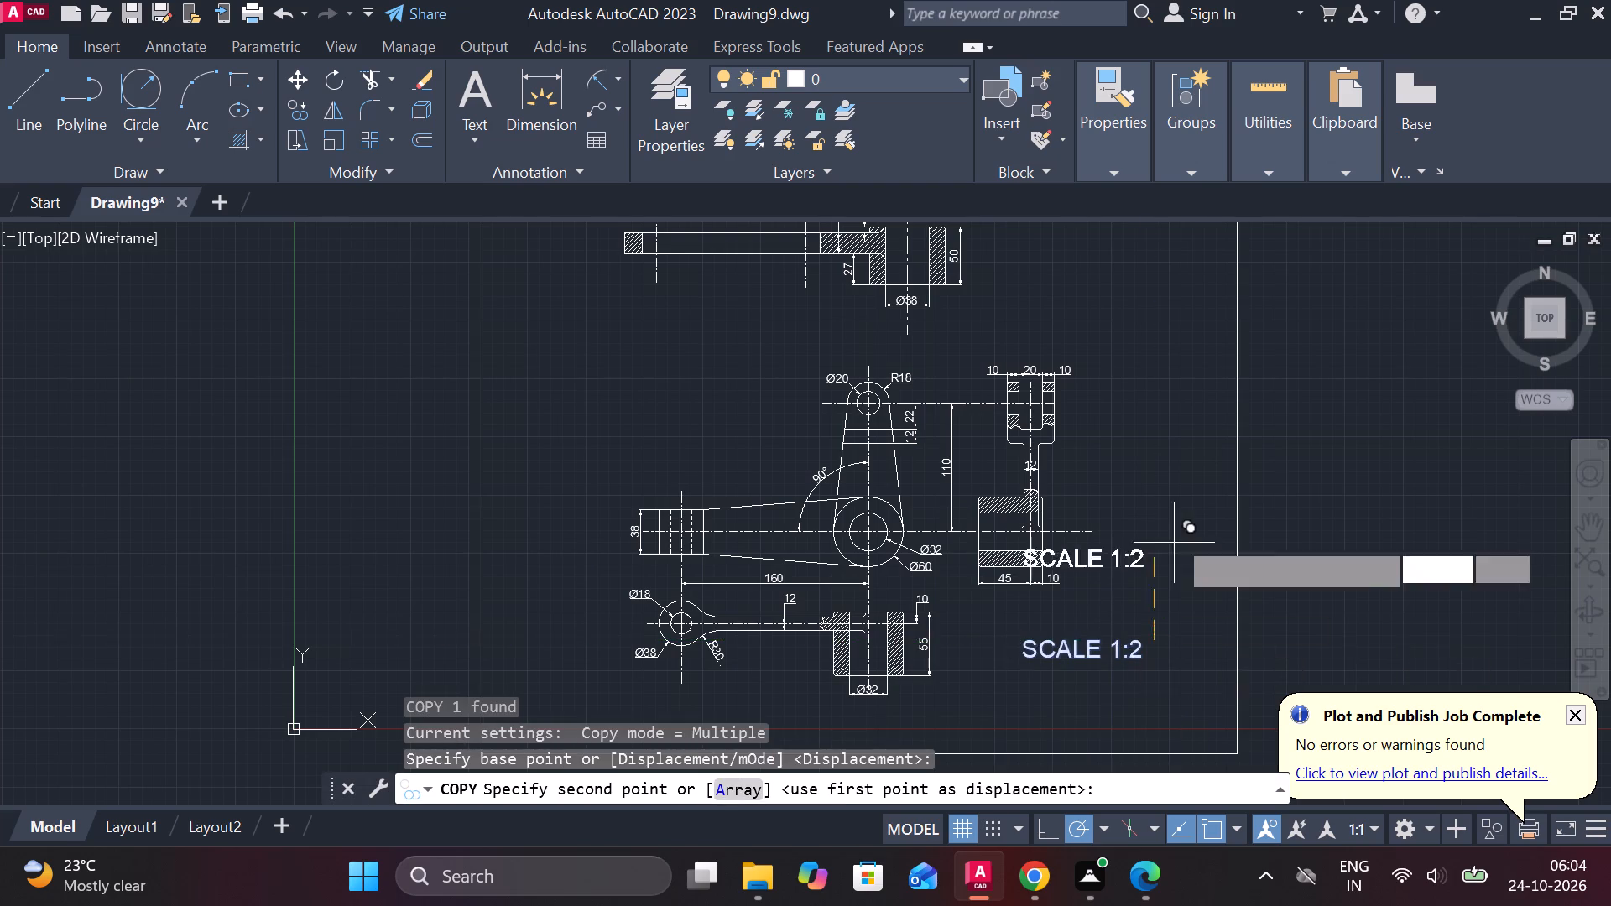
scroll(1173, 521, down, 2)
middle_drag(1167, 466, 1163, 642)
scroll(1059, 458, up, 3)
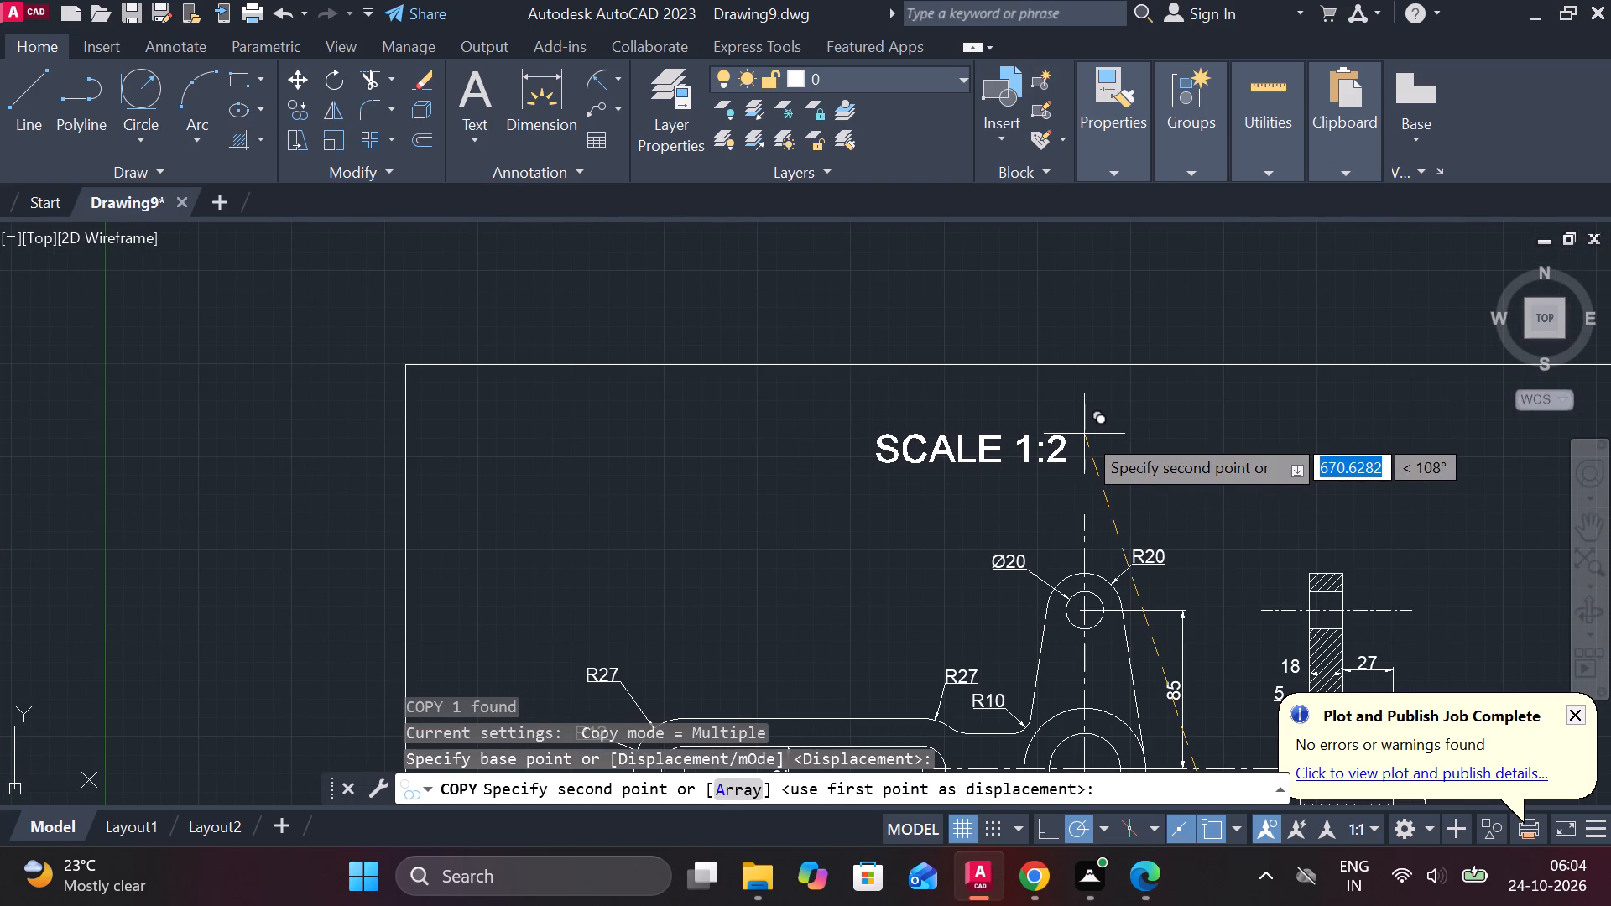
click(1084, 434)
key(Escape)
Replace the text of the copied note above the slotted lever with ANGULAR LEVER.
double_click(1026, 456)
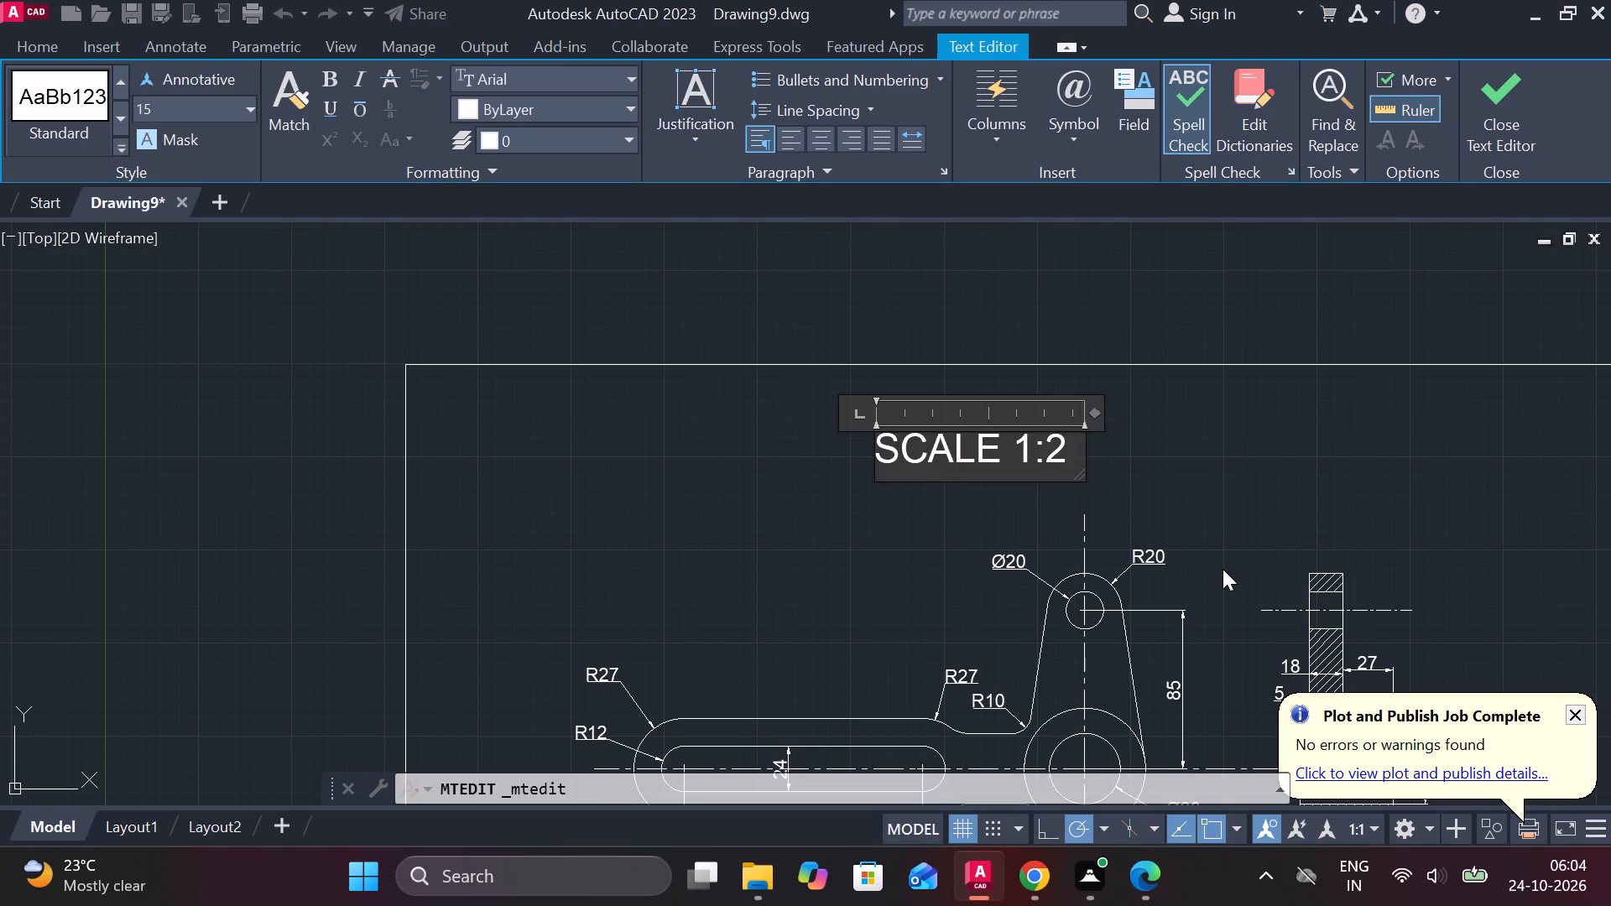
key(Right)
key(Right)
key(BackSpace)
key(BackSpace)
key(BackSpace)
key(BackSpace)
key(BackSpace)
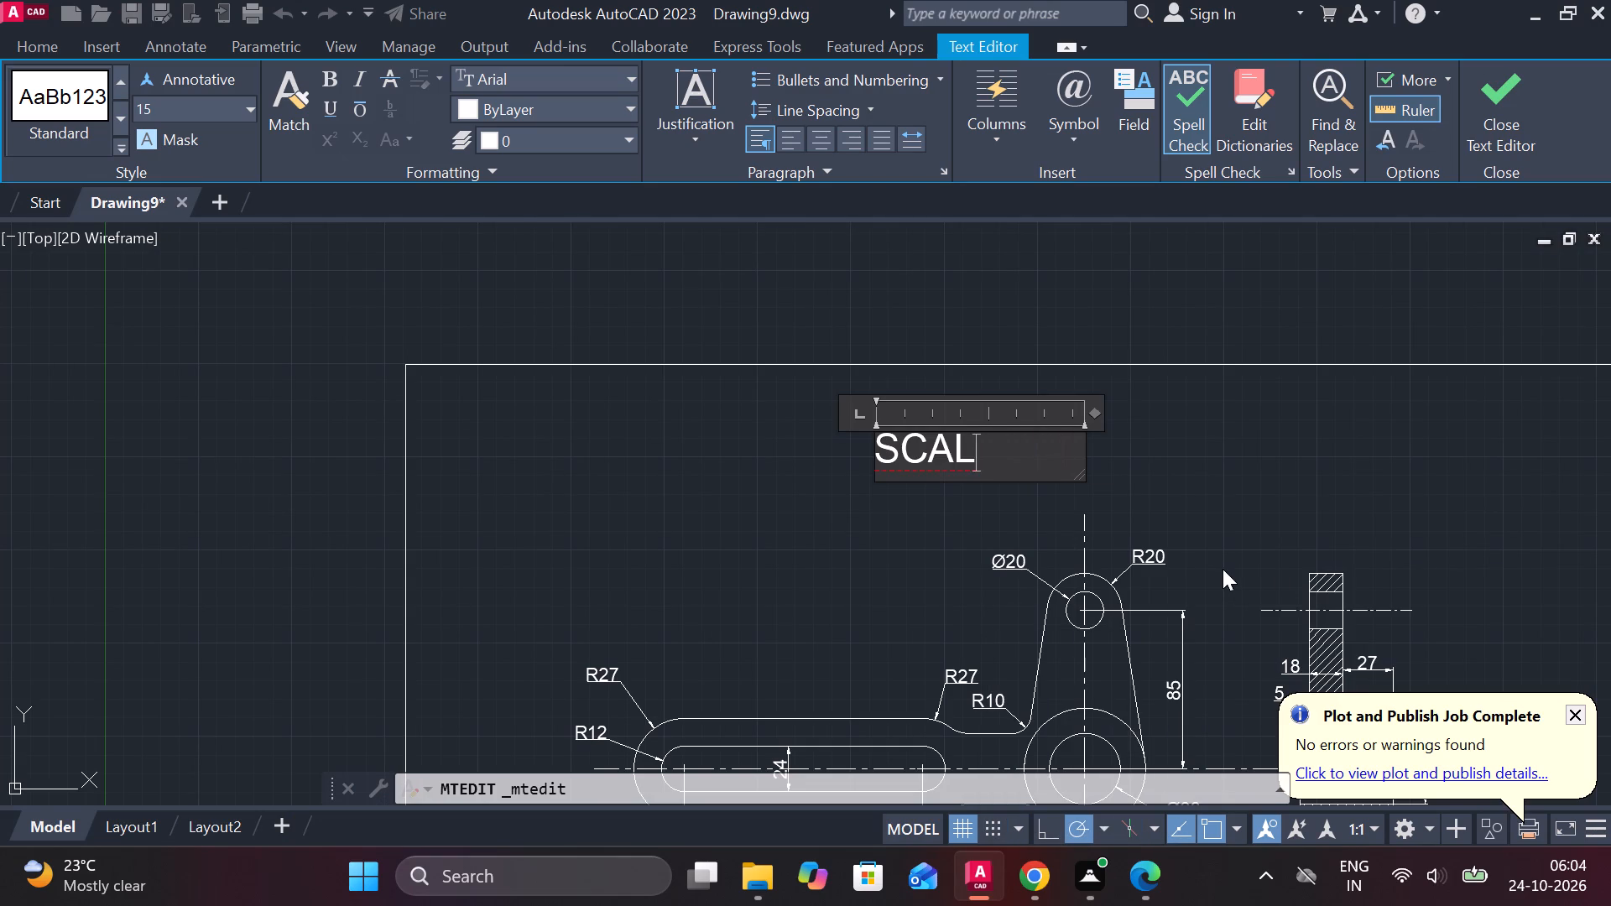
key(BackSpace)
key(BackSpace)
key(BackSpace)
key(BackSpace)
key(a)
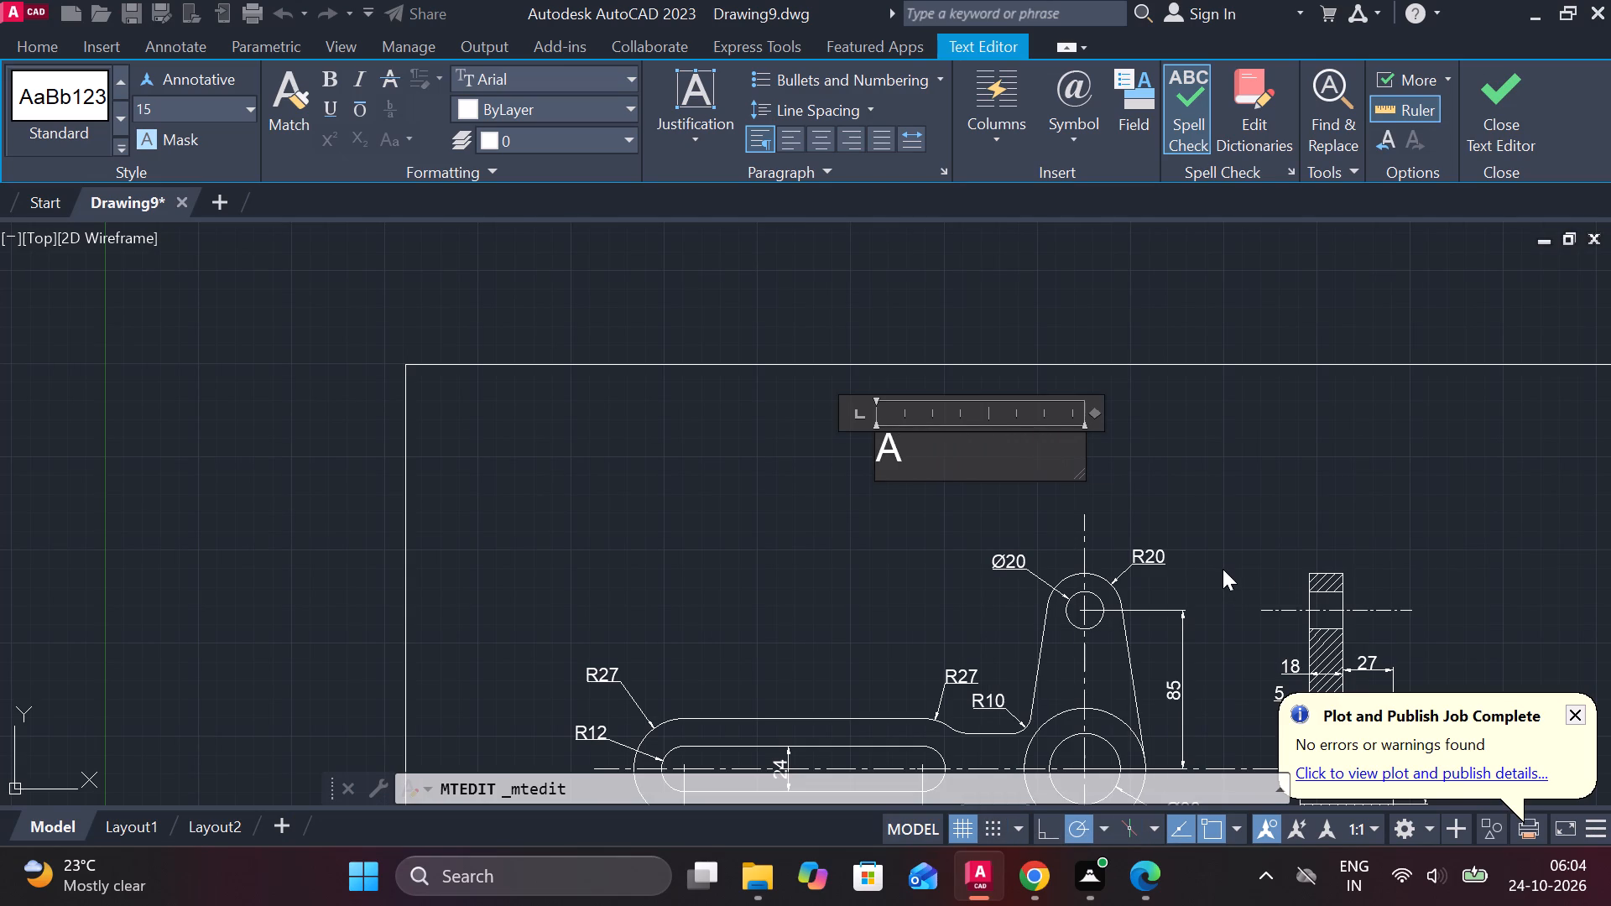
text(NGUK)
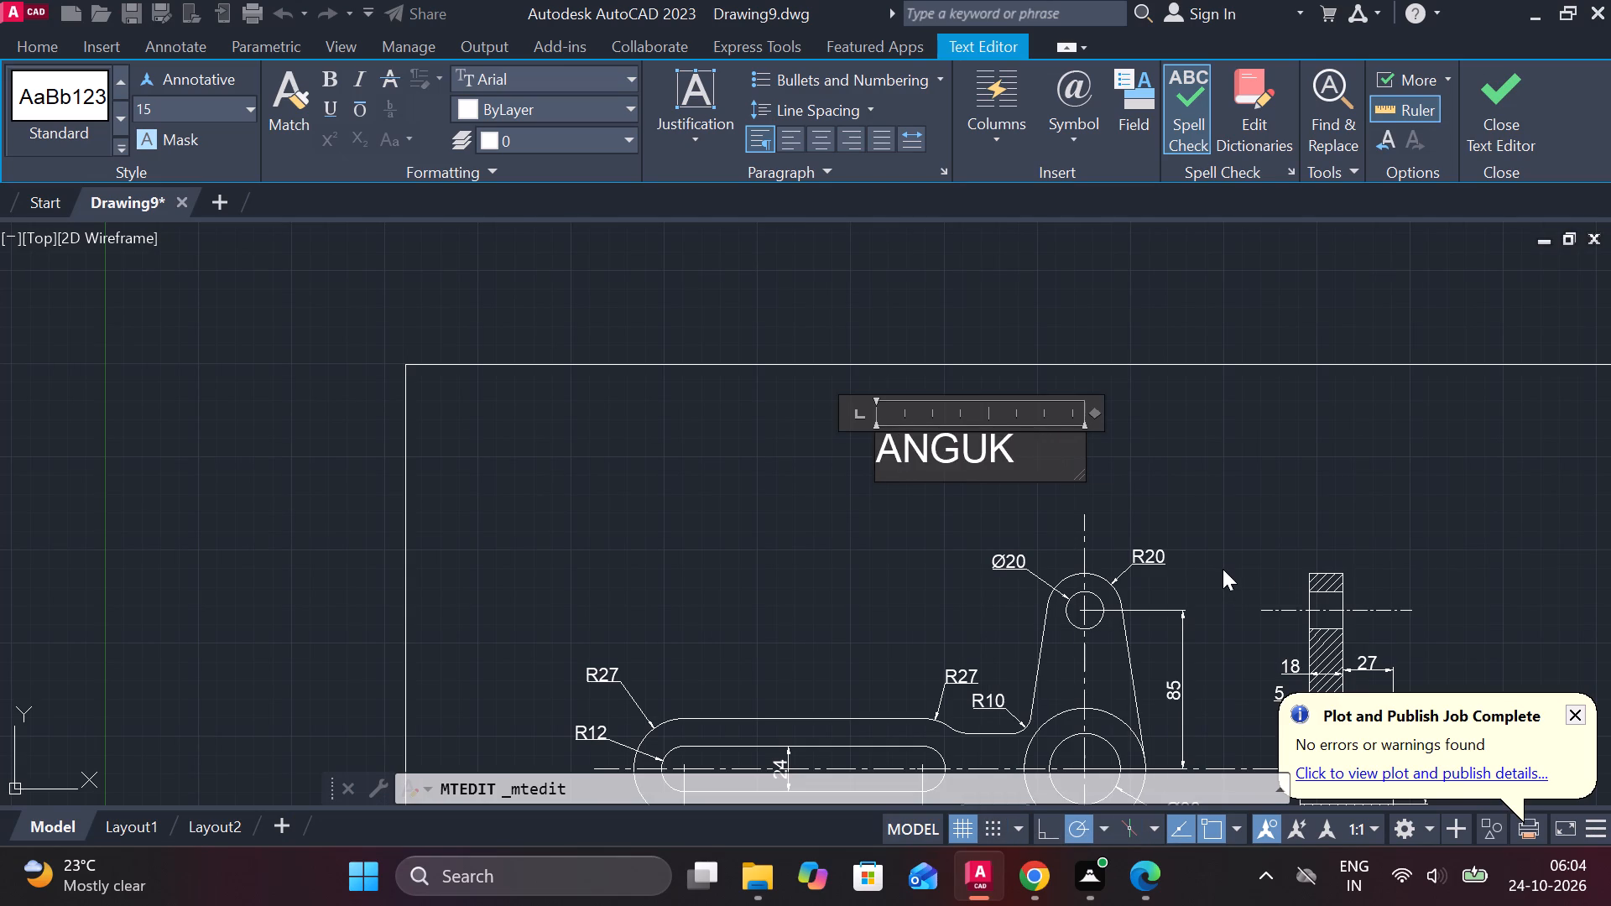
key(BackSpace)
text(LAR)
key(space)
text(LEVER)
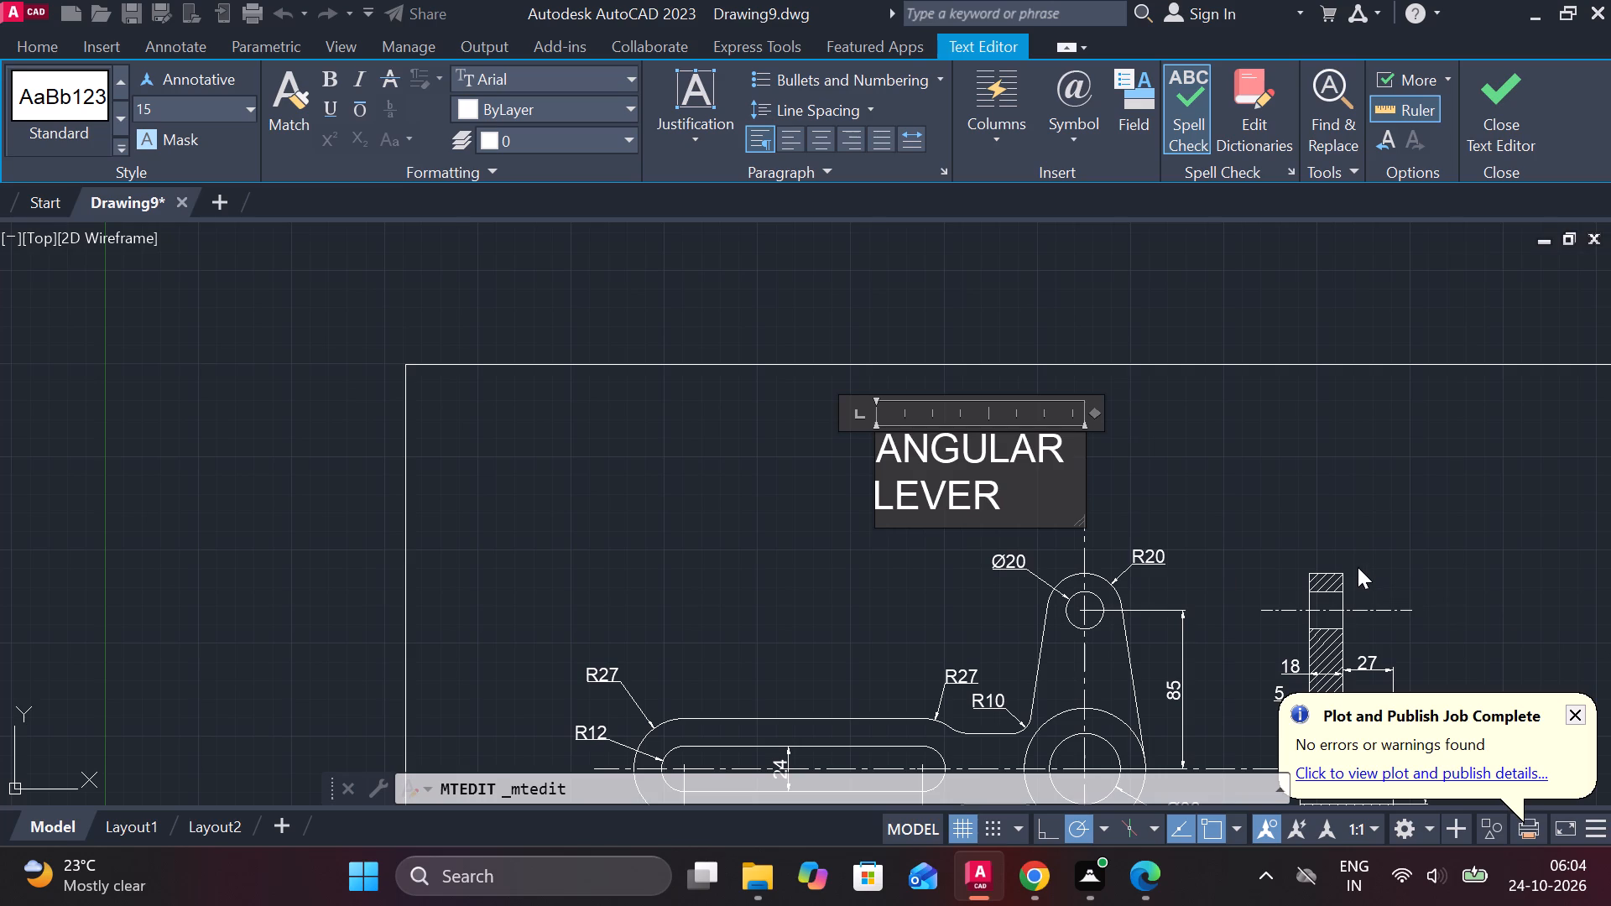
Widen the ANGULAR LEVER text frame until the title fits on one line, and finish editing it.
drag(1081, 476, 1141, 476)
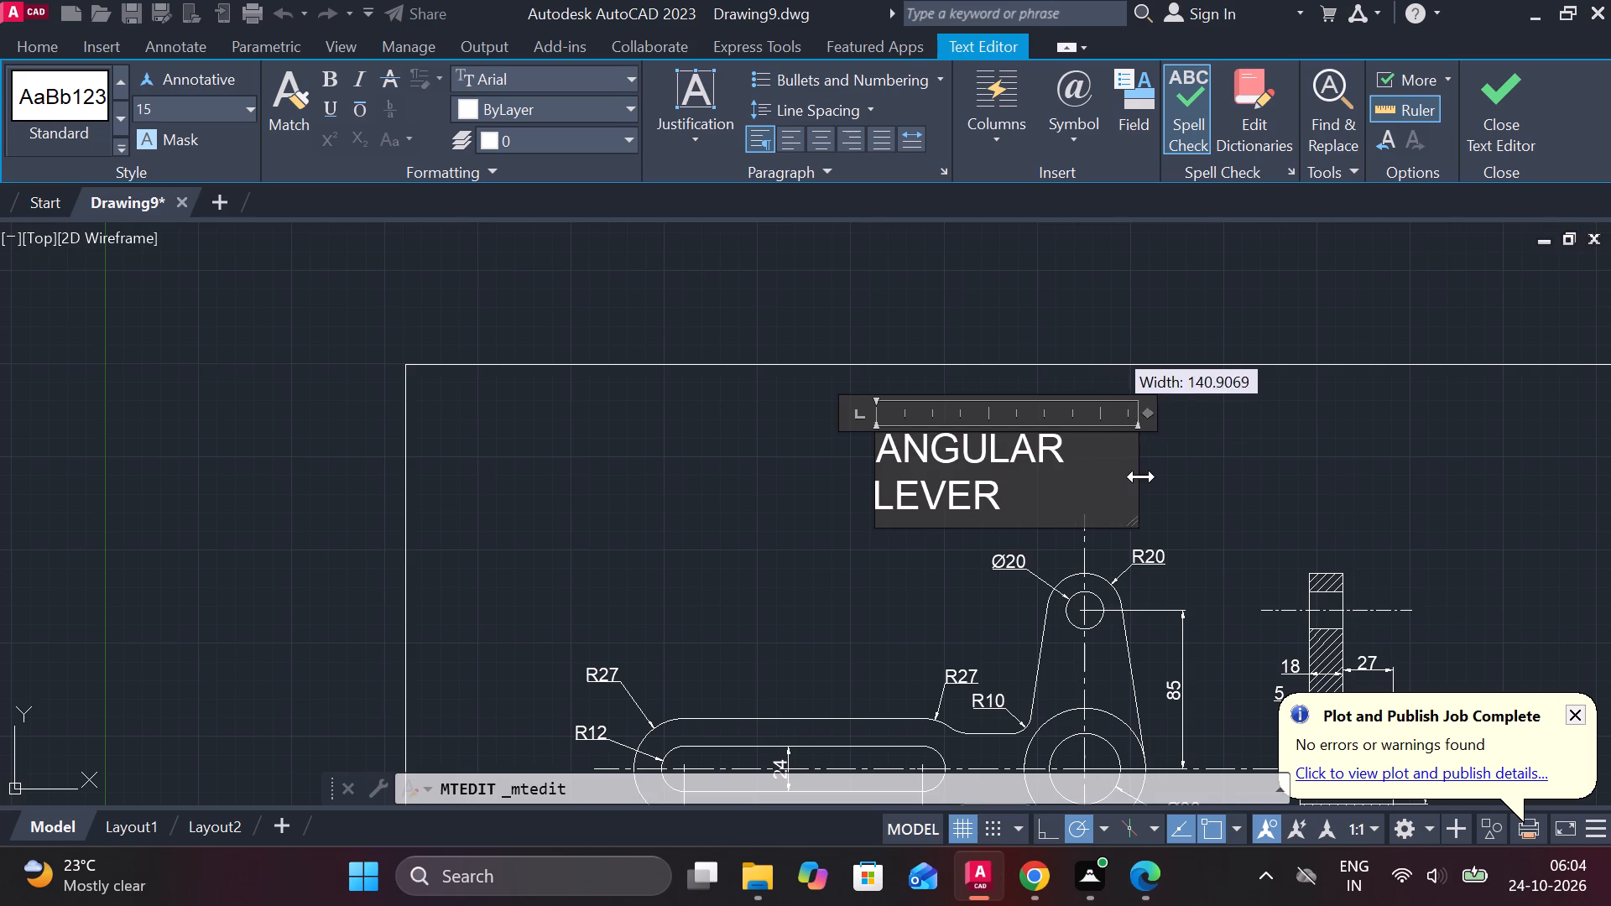
drag(1141, 476, 1243, 470)
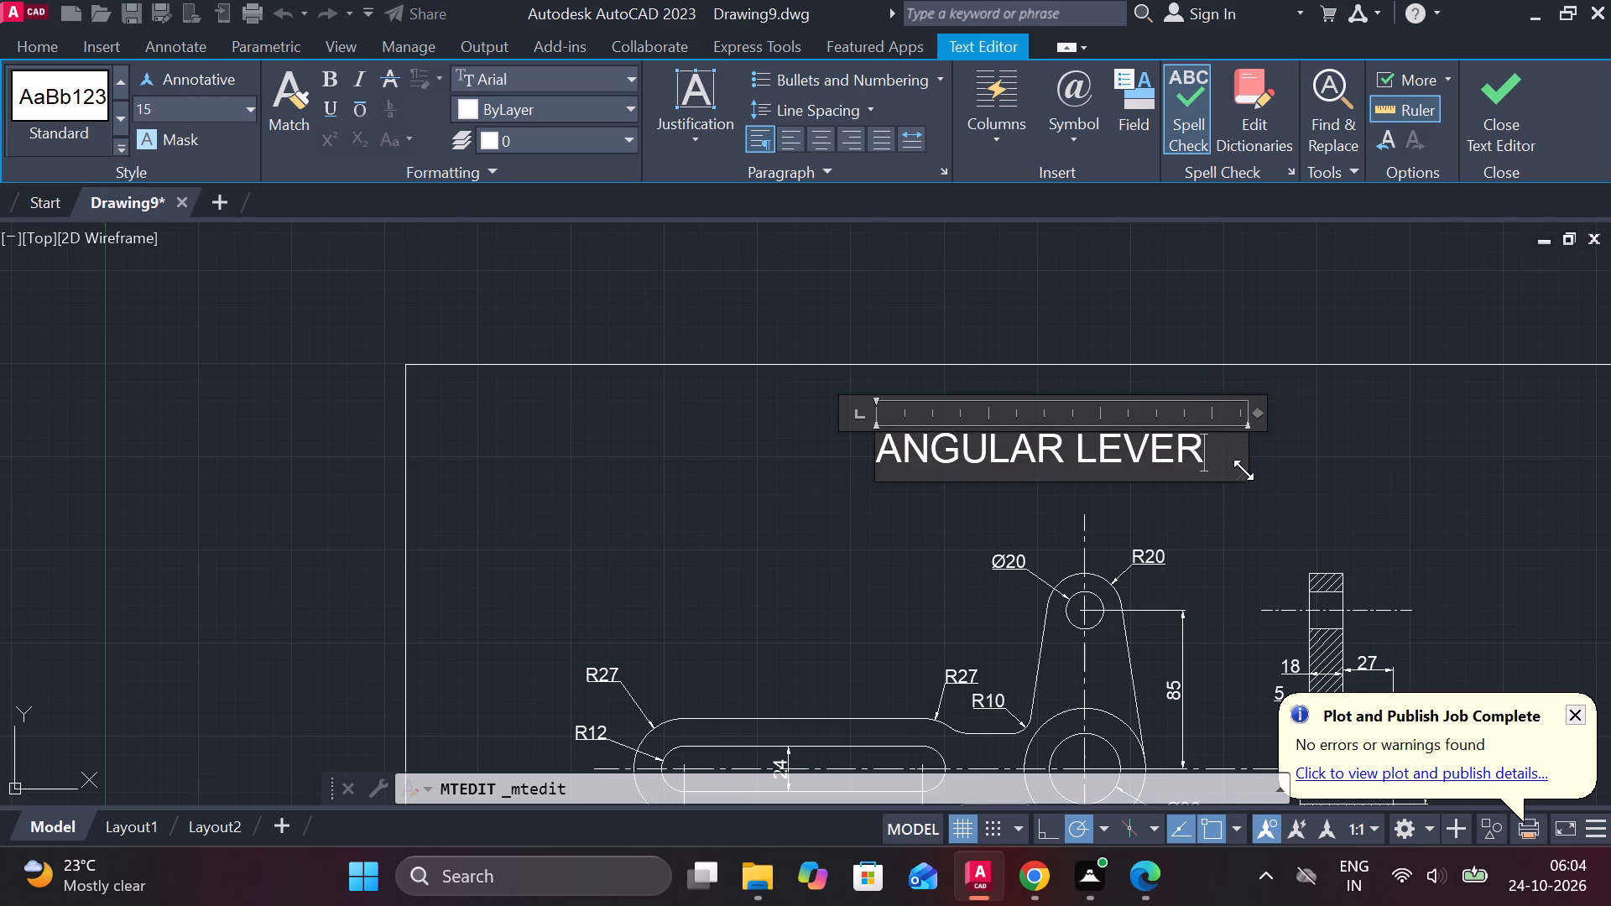
scroll(1263, 474, down, 1)
click(1463, 112)
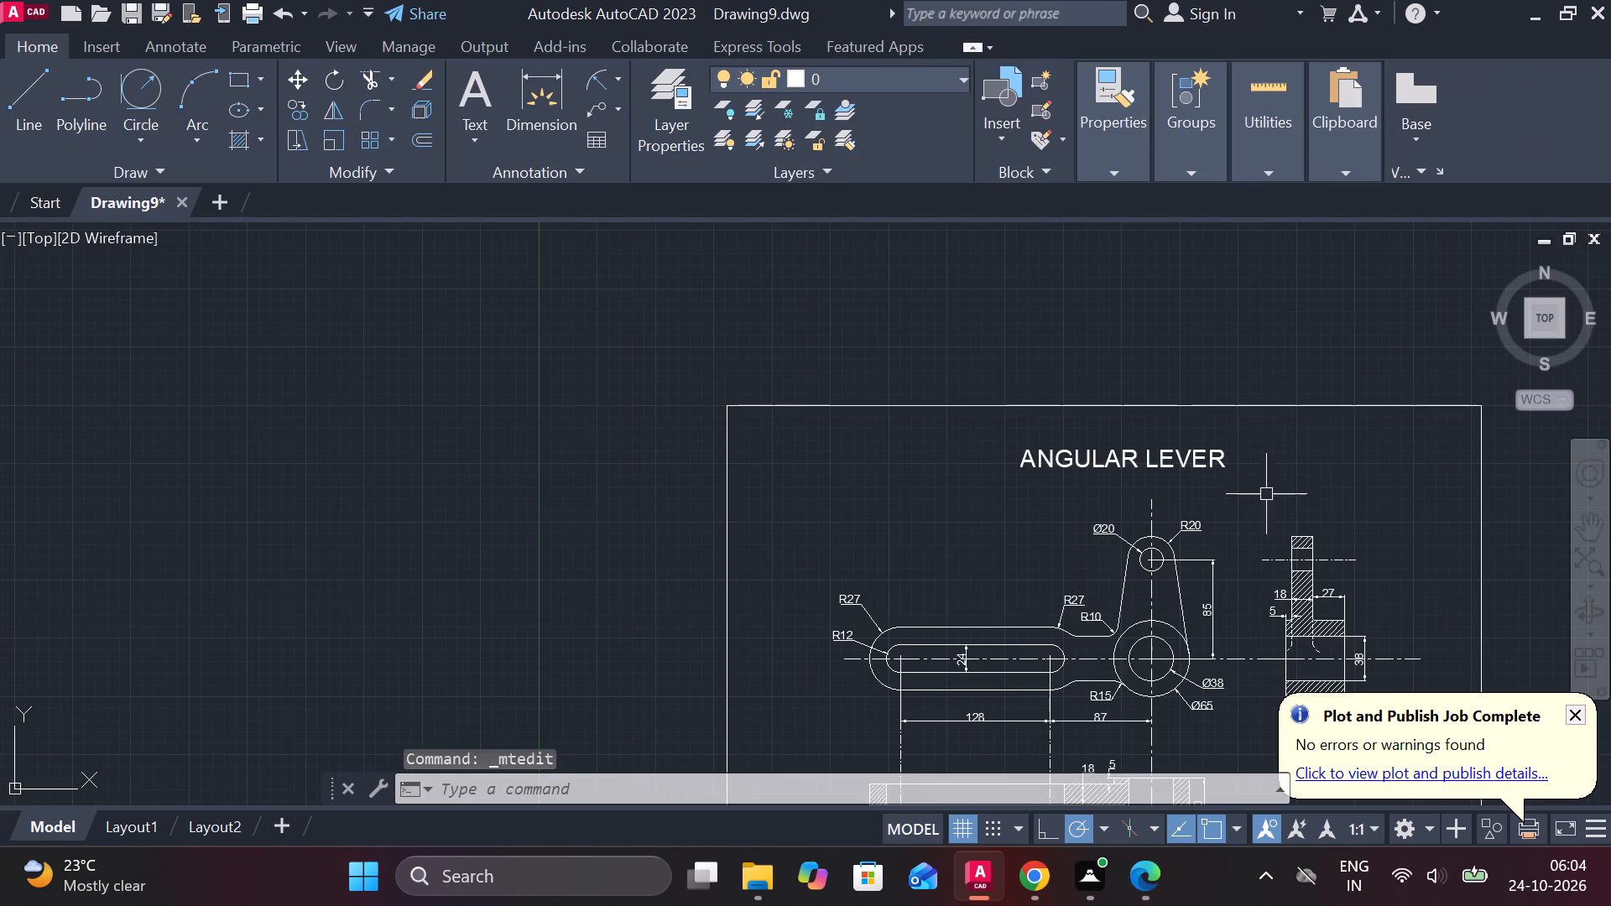
Shift the ANGULAR LEVER title slightly to the right, towards the middle of the border's width.
click(1214, 460)
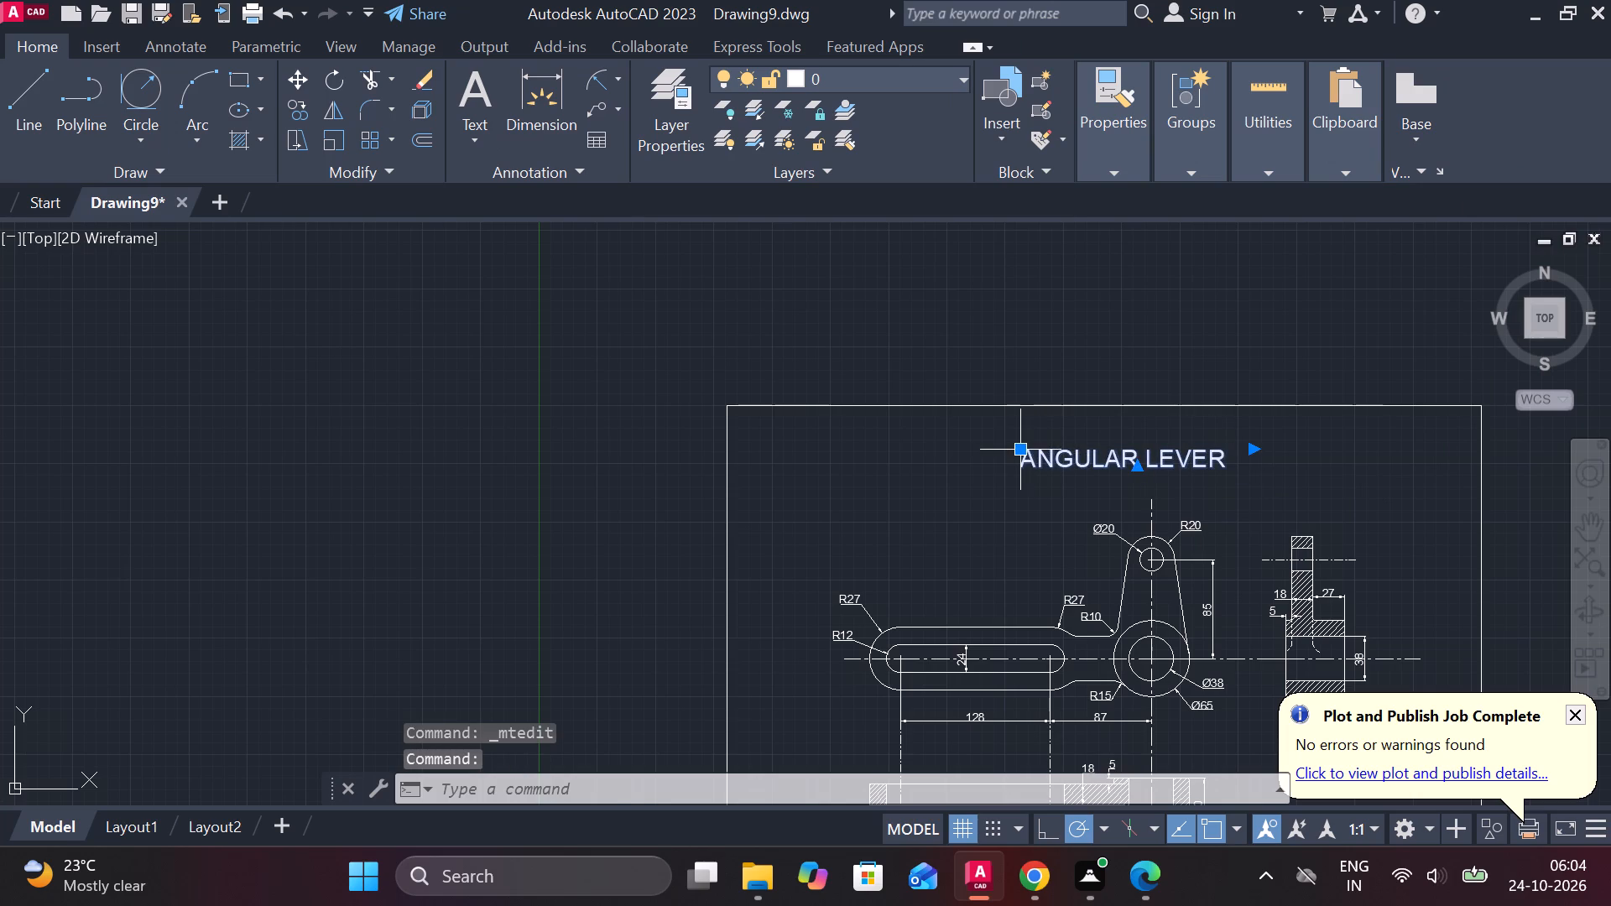
click(1019, 449)
click(1045, 452)
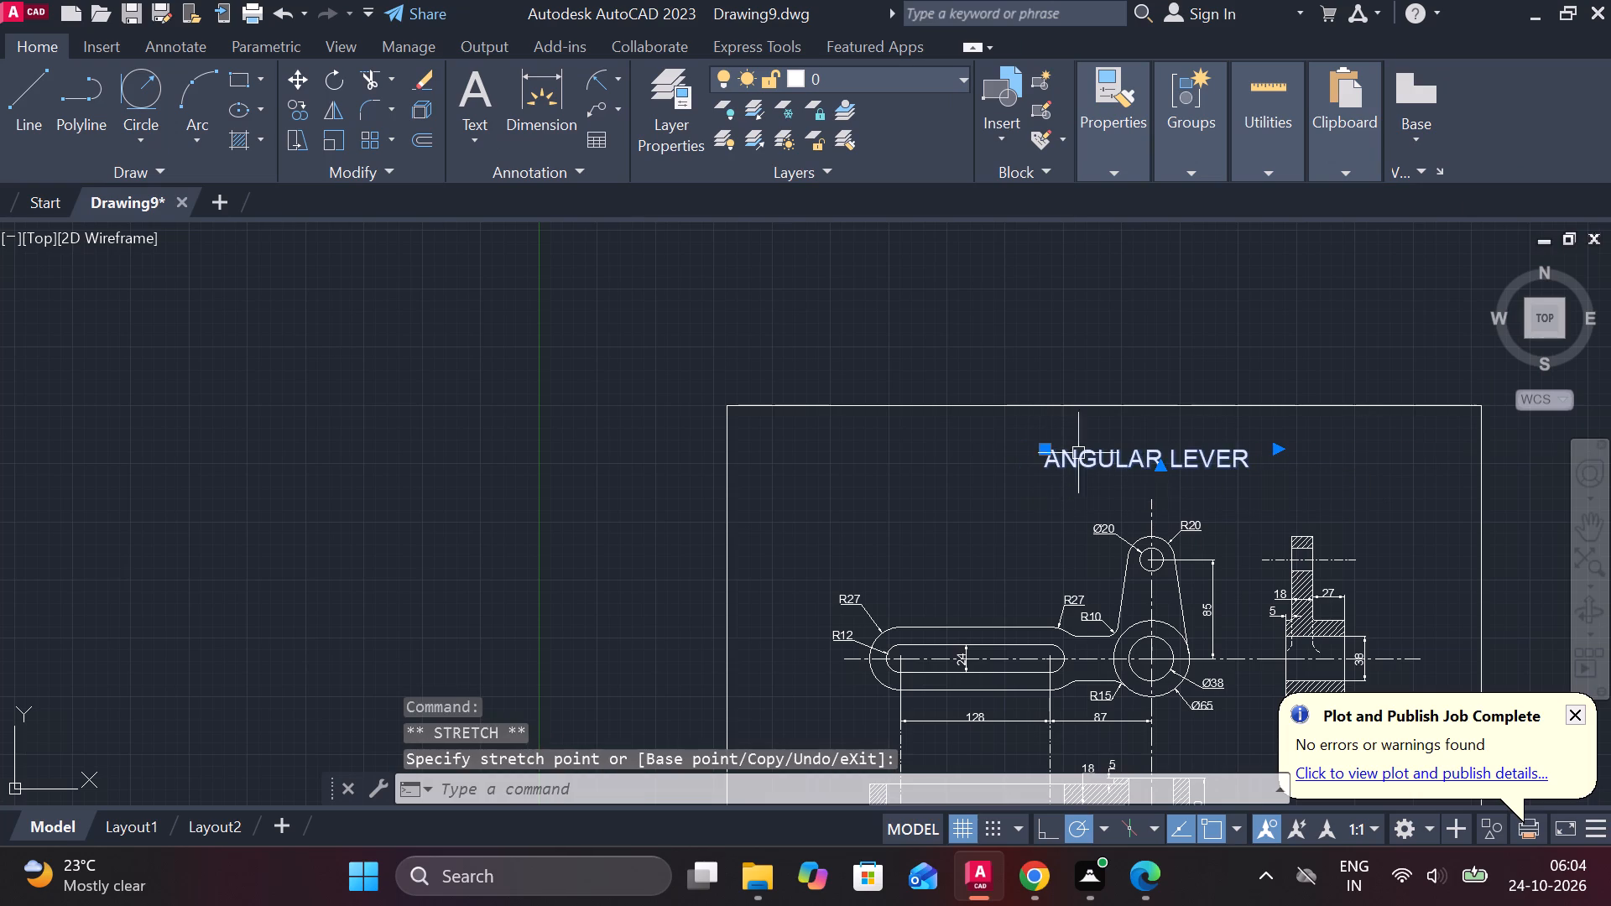
key(Escape)
Set the ANGULAR LEVER title's text height to 18 and widen its frame to keep it on one line.
scroll(1379, 471, down, 2)
middle_drag(1384, 476, 1142, 375)
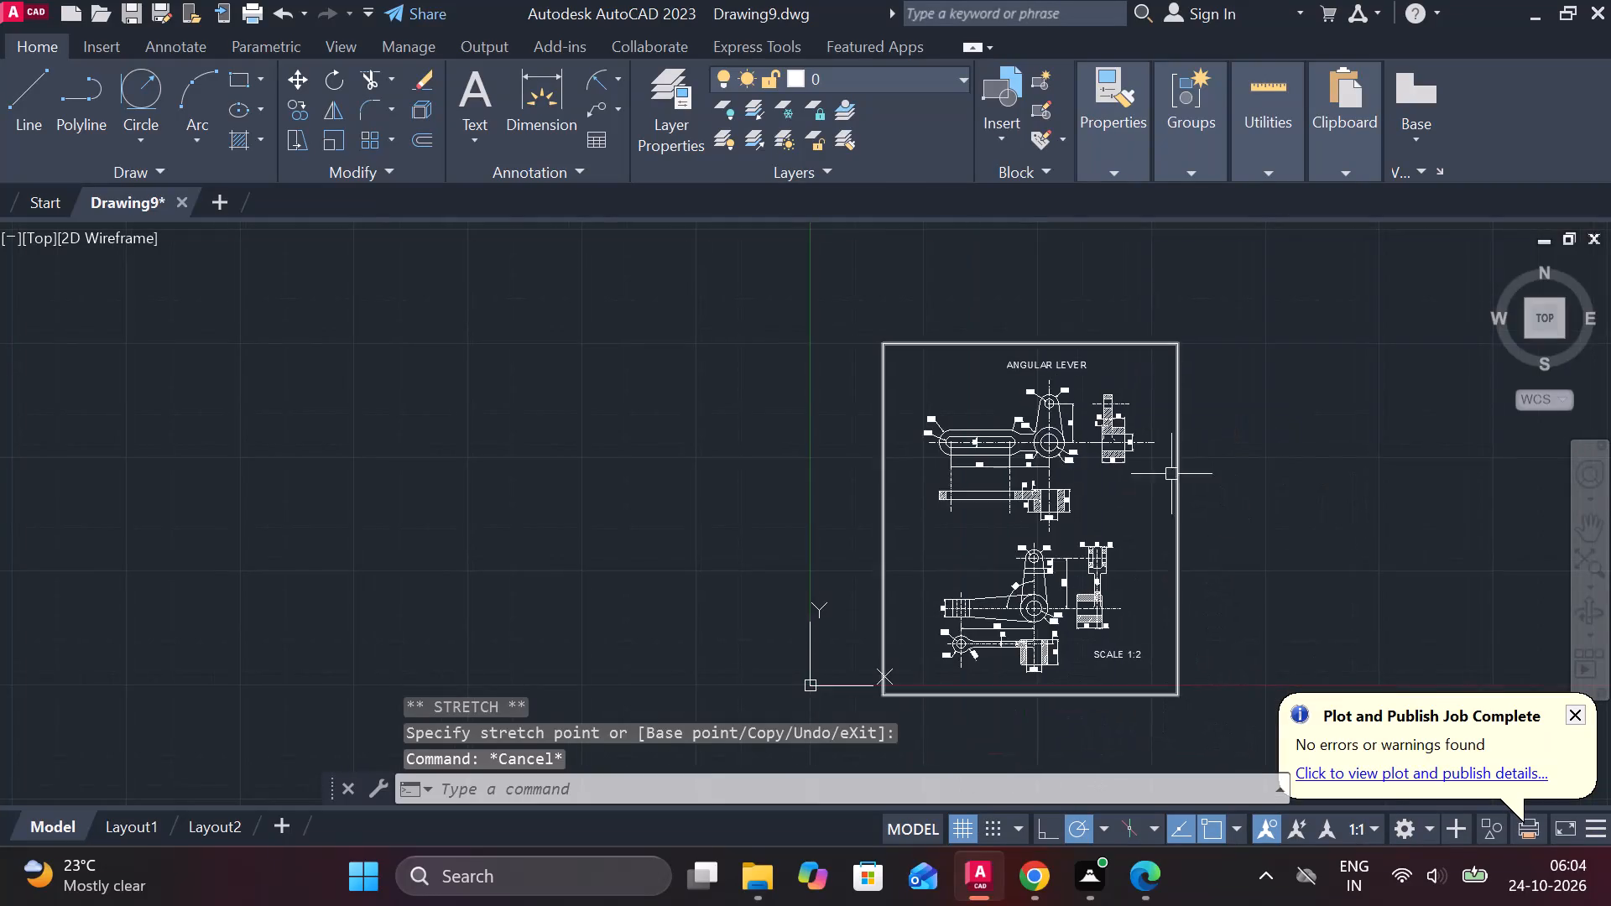
scroll(1171, 481, up, 1)
middle_drag(1184, 505, 1103, 386)
middle_drag(1087, 419, 1125, 633)
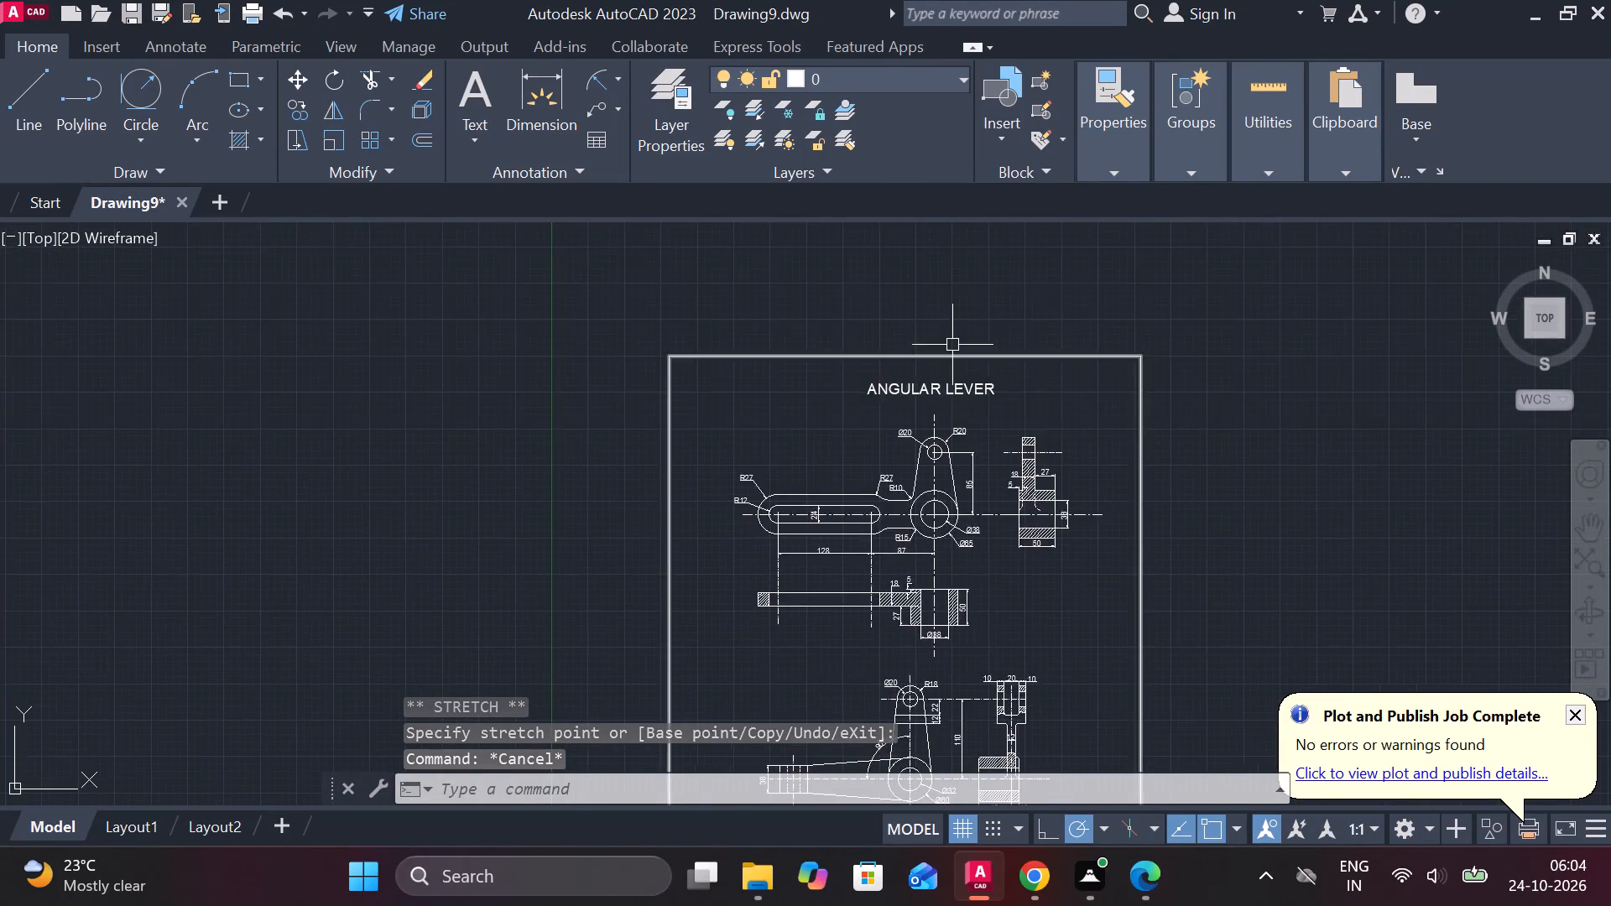
scroll(952, 345, up, 2)
double_click(957, 445)
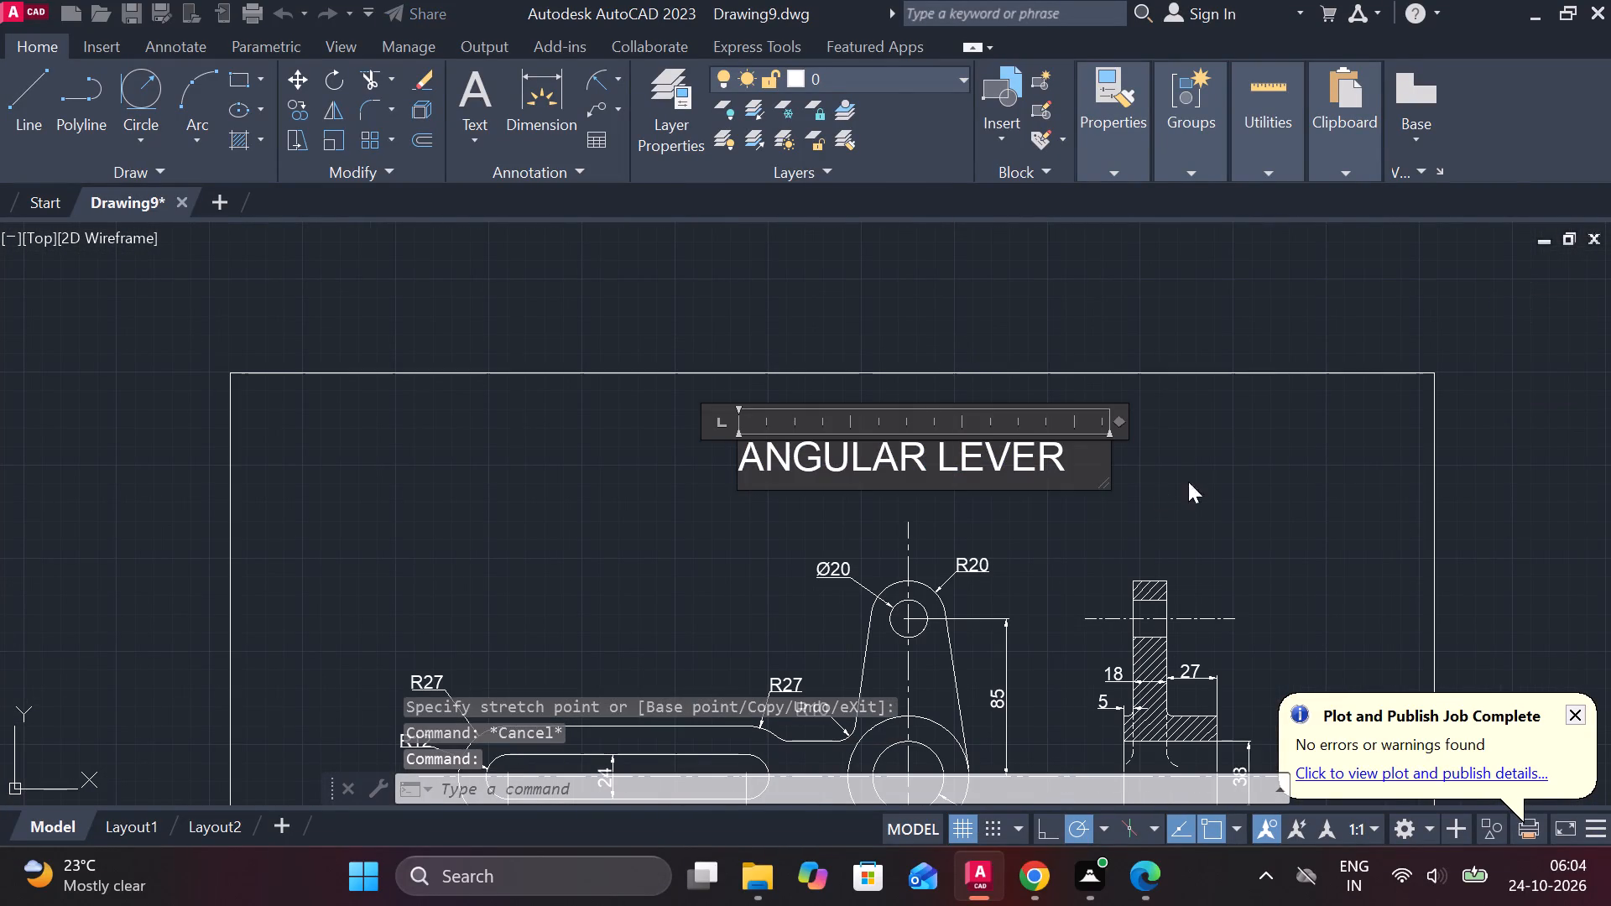
drag(1074, 466, 713, 463)
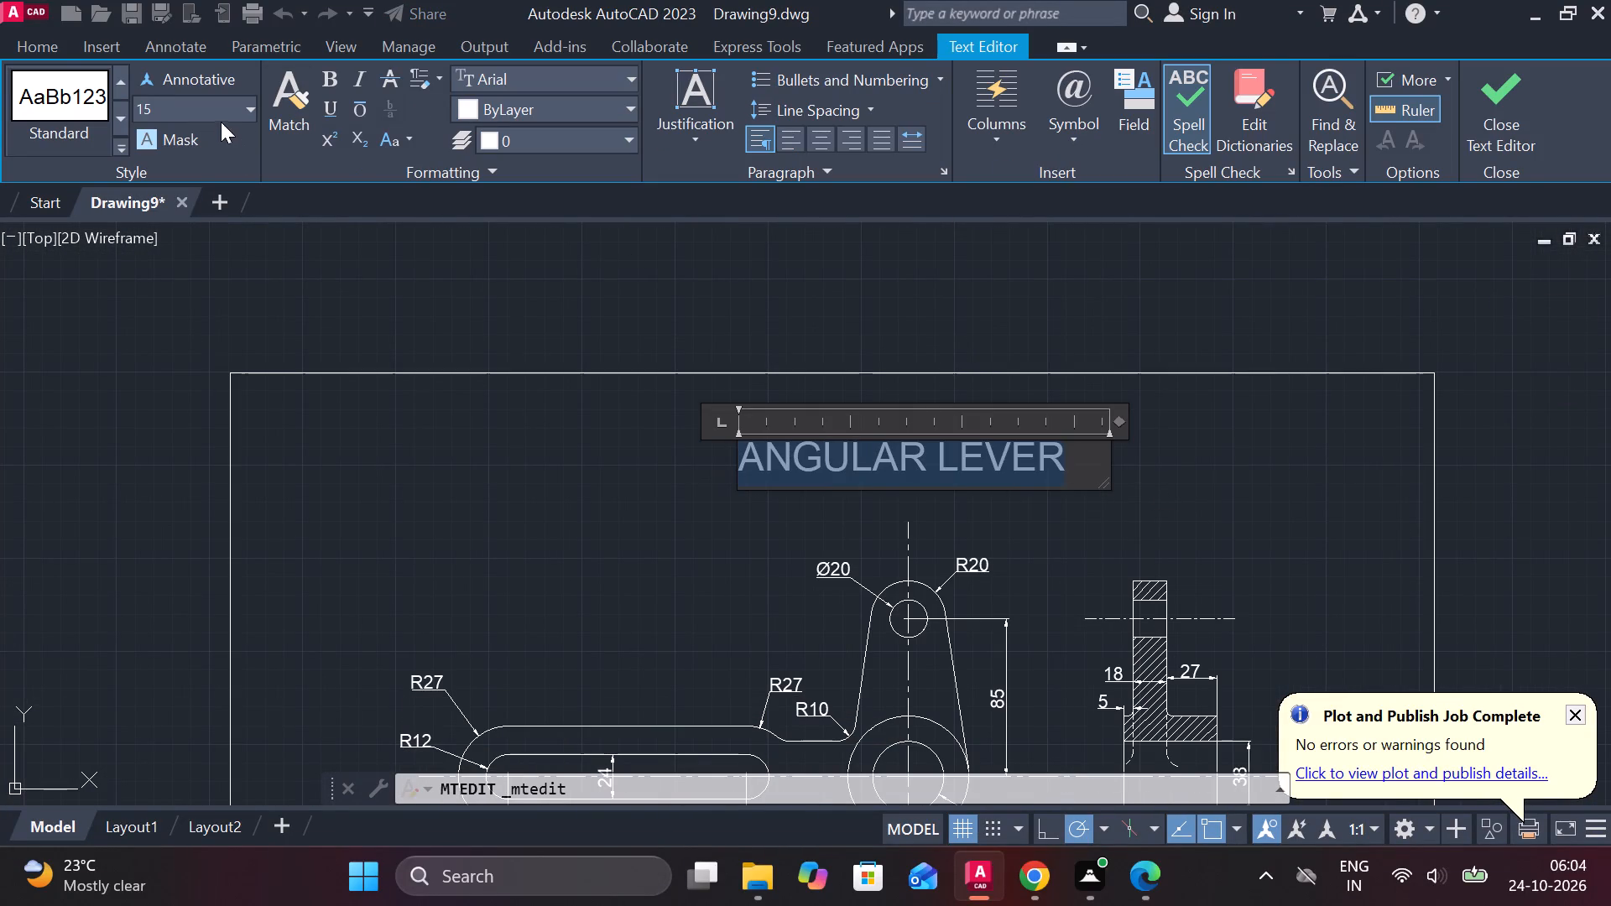
double_click(159, 105)
text(18)
key(Return)
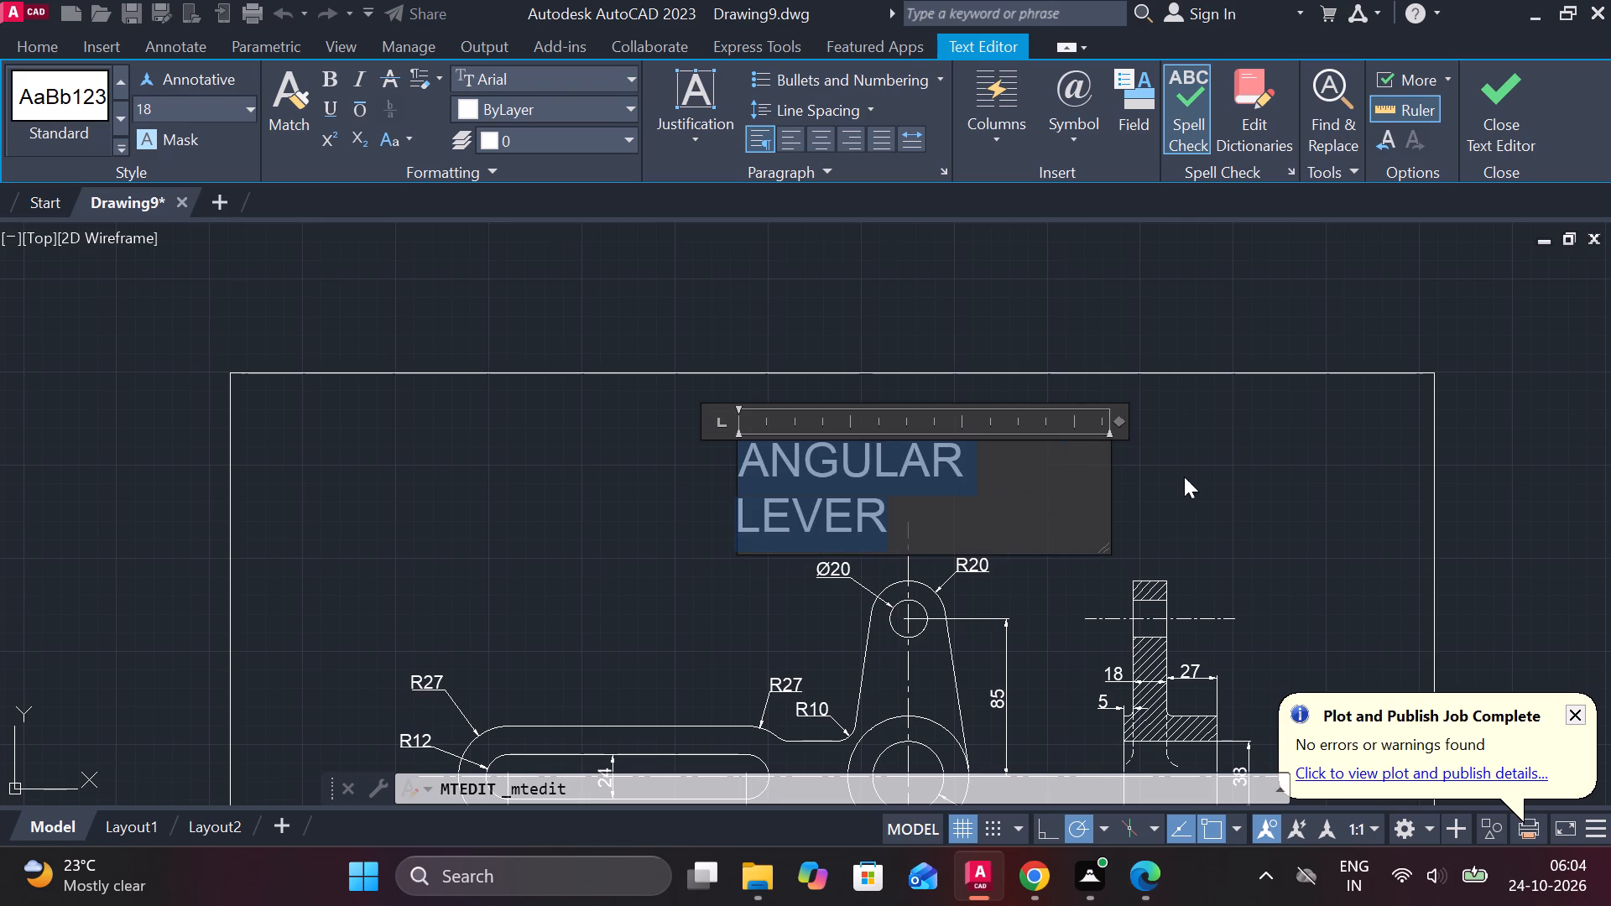
drag(1108, 471, 1176, 465)
click(1501, 91)
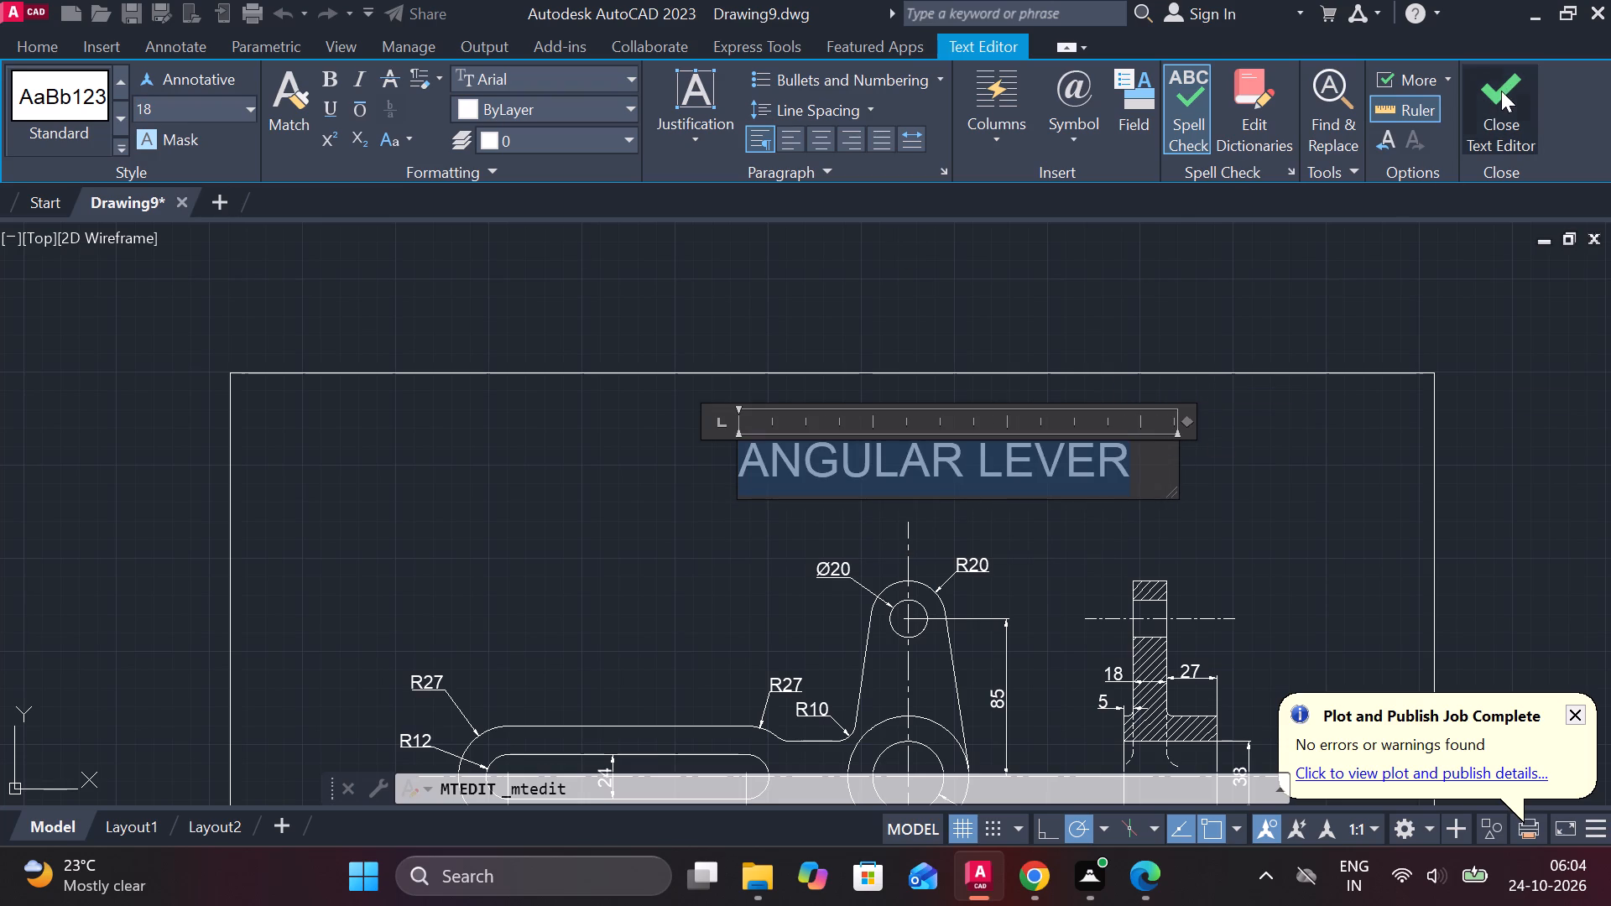
Copy the SCALE 1:2 note from the forked lever to beside the slotted lever's bottom section view, below its side view.
scroll(1174, 407, down, 1)
middle_drag(1211, 485, 884, 299)
scroll(962, 400, down, 1)
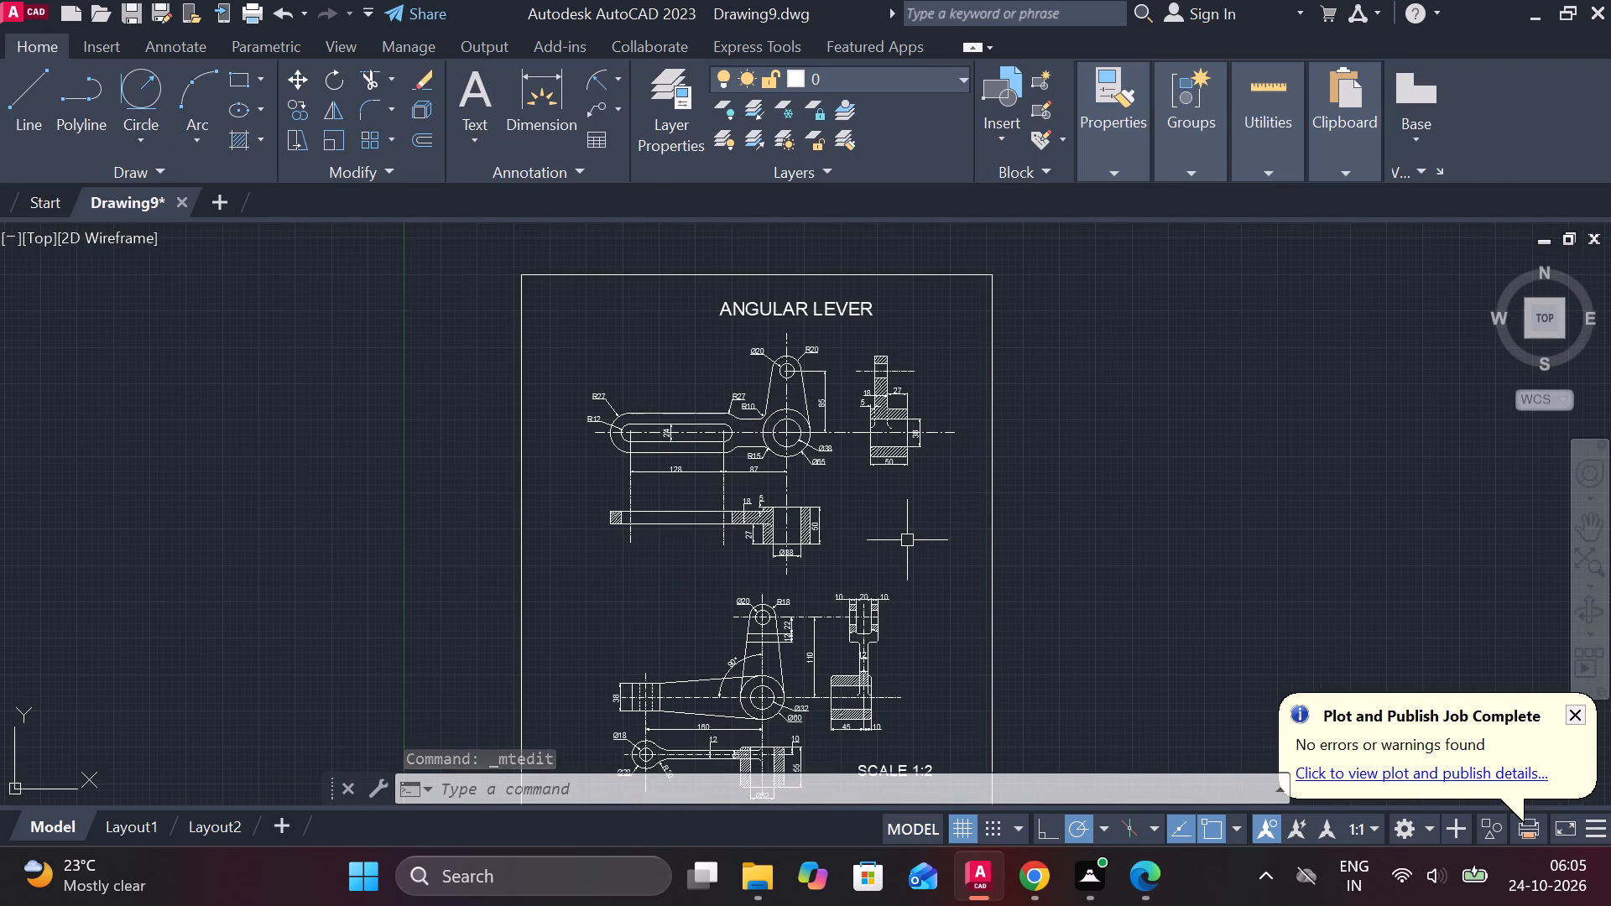
scroll(597, 471, up, 2)
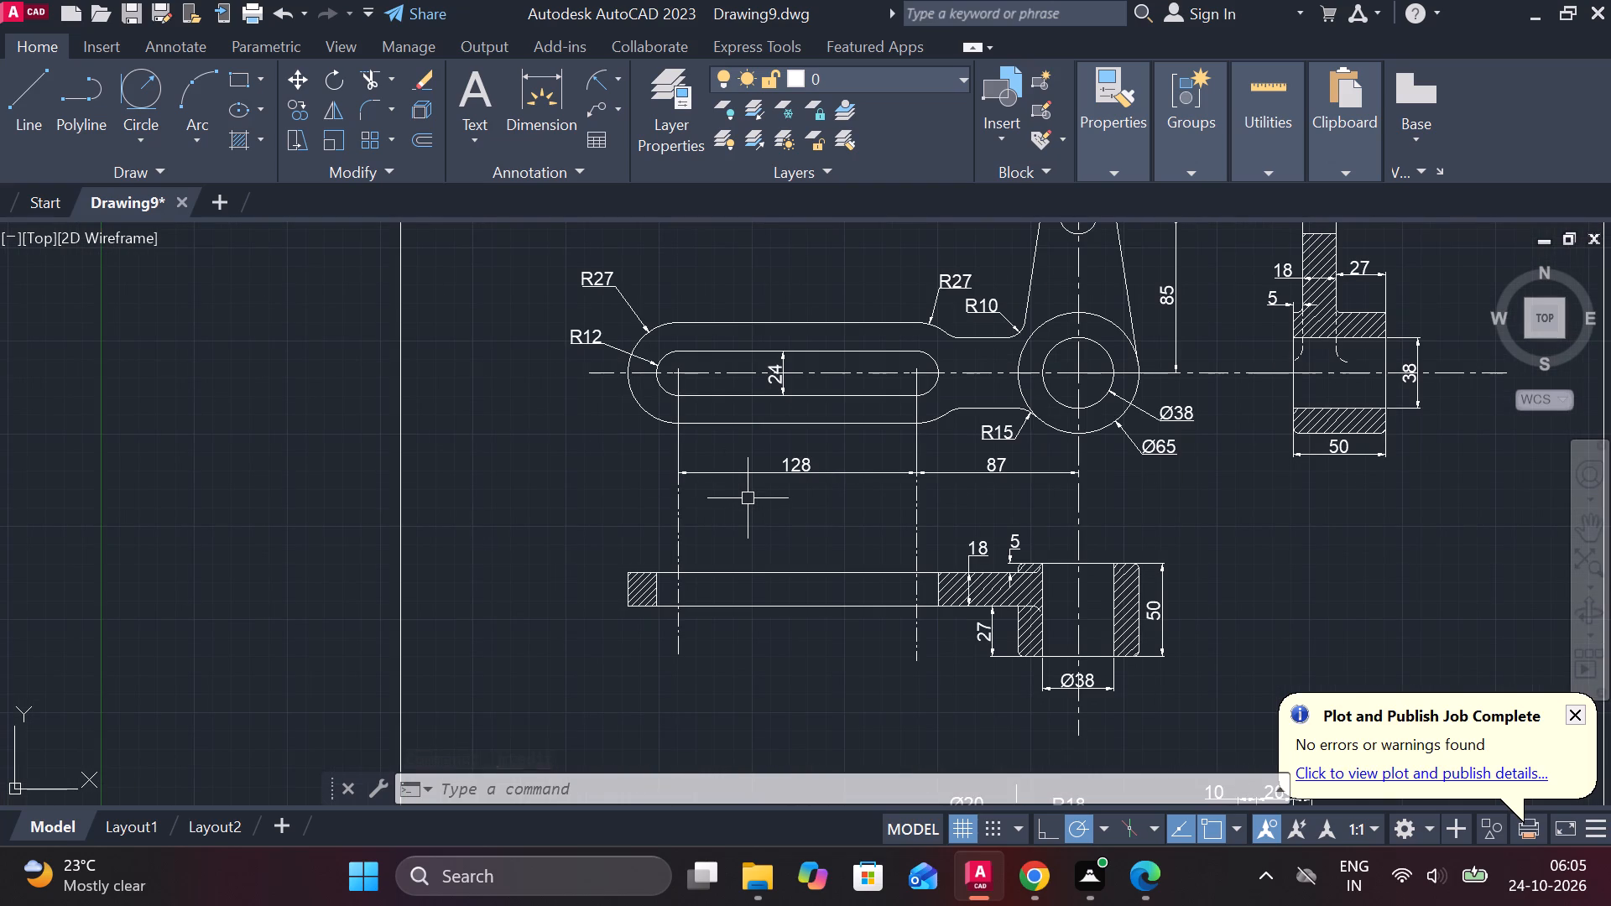
middle_drag(837, 488, 696, 549)
middle_drag(1184, 587, 1044, 620)
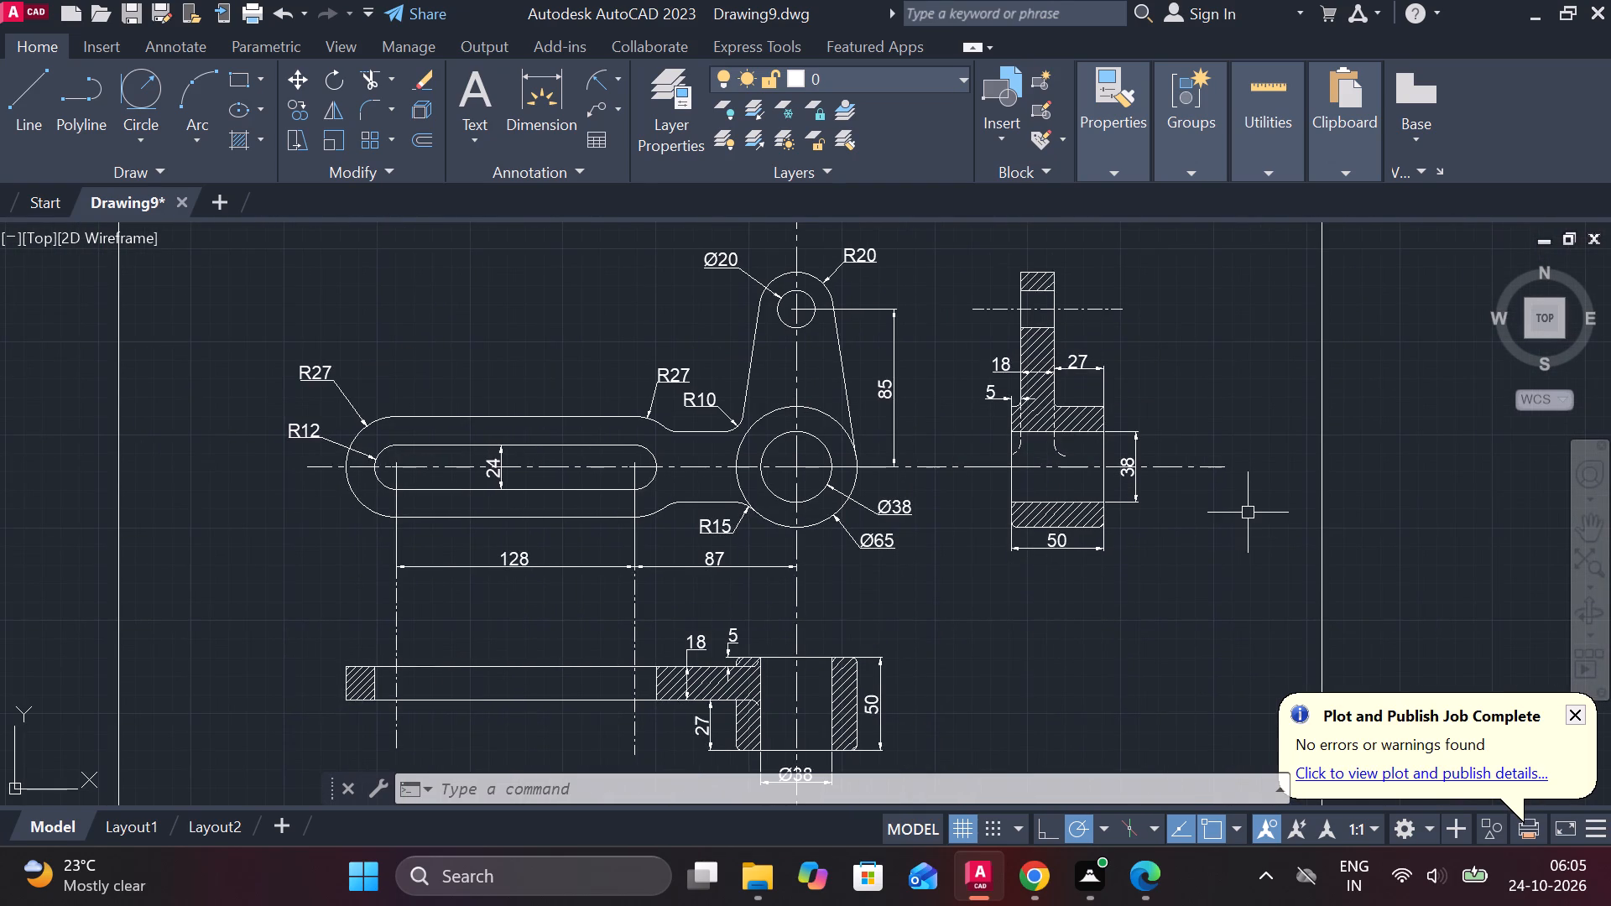
middle_drag(1067, 643, 1067, 634)
middle_drag(1067, 634, 1101, 426)
scroll(1104, 432, down, 2)
middle_drag(1132, 513, 1097, 440)
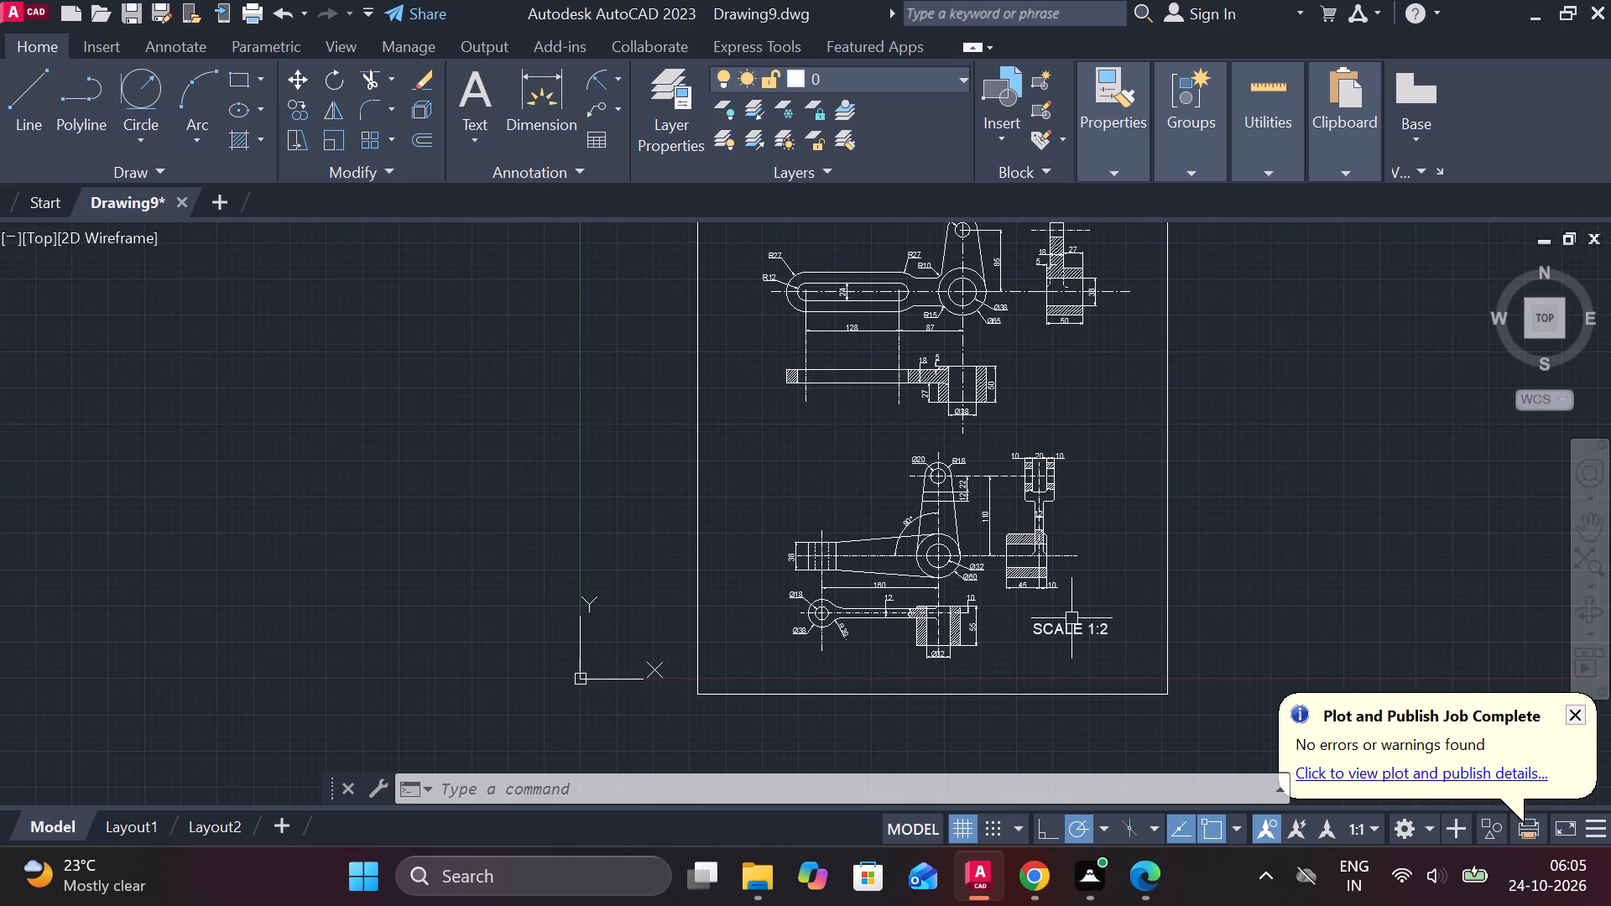
click(1069, 627)
text(CO)
key(Return)
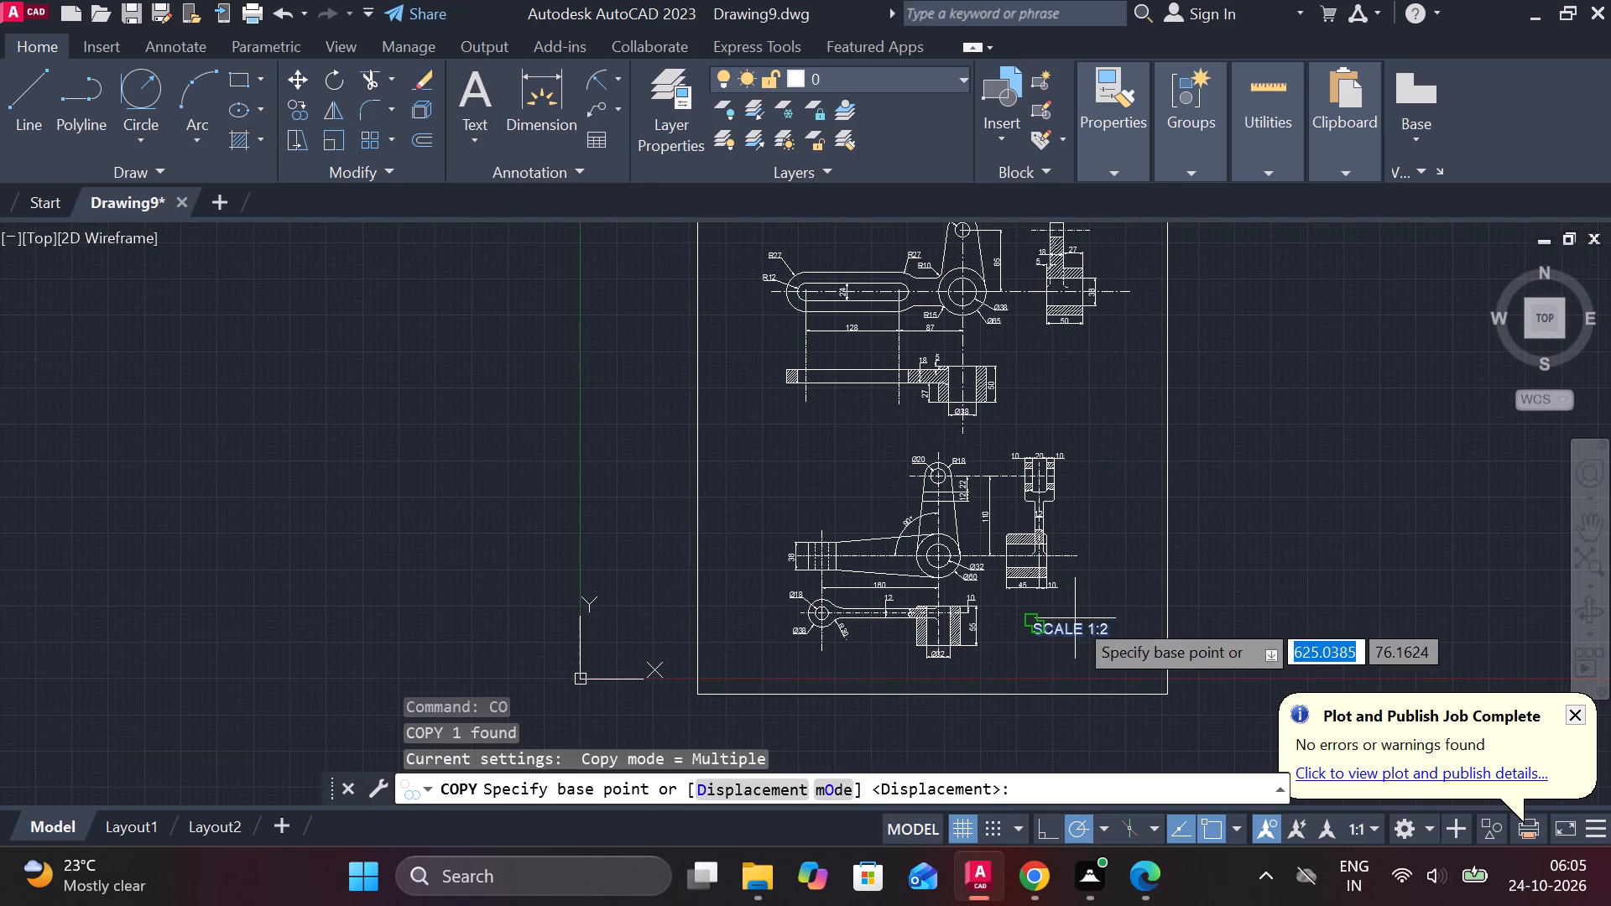
click(1092, 573)
scroll(1036, 388, up, 2)
middle_drag(1080, 361, 963, 492)
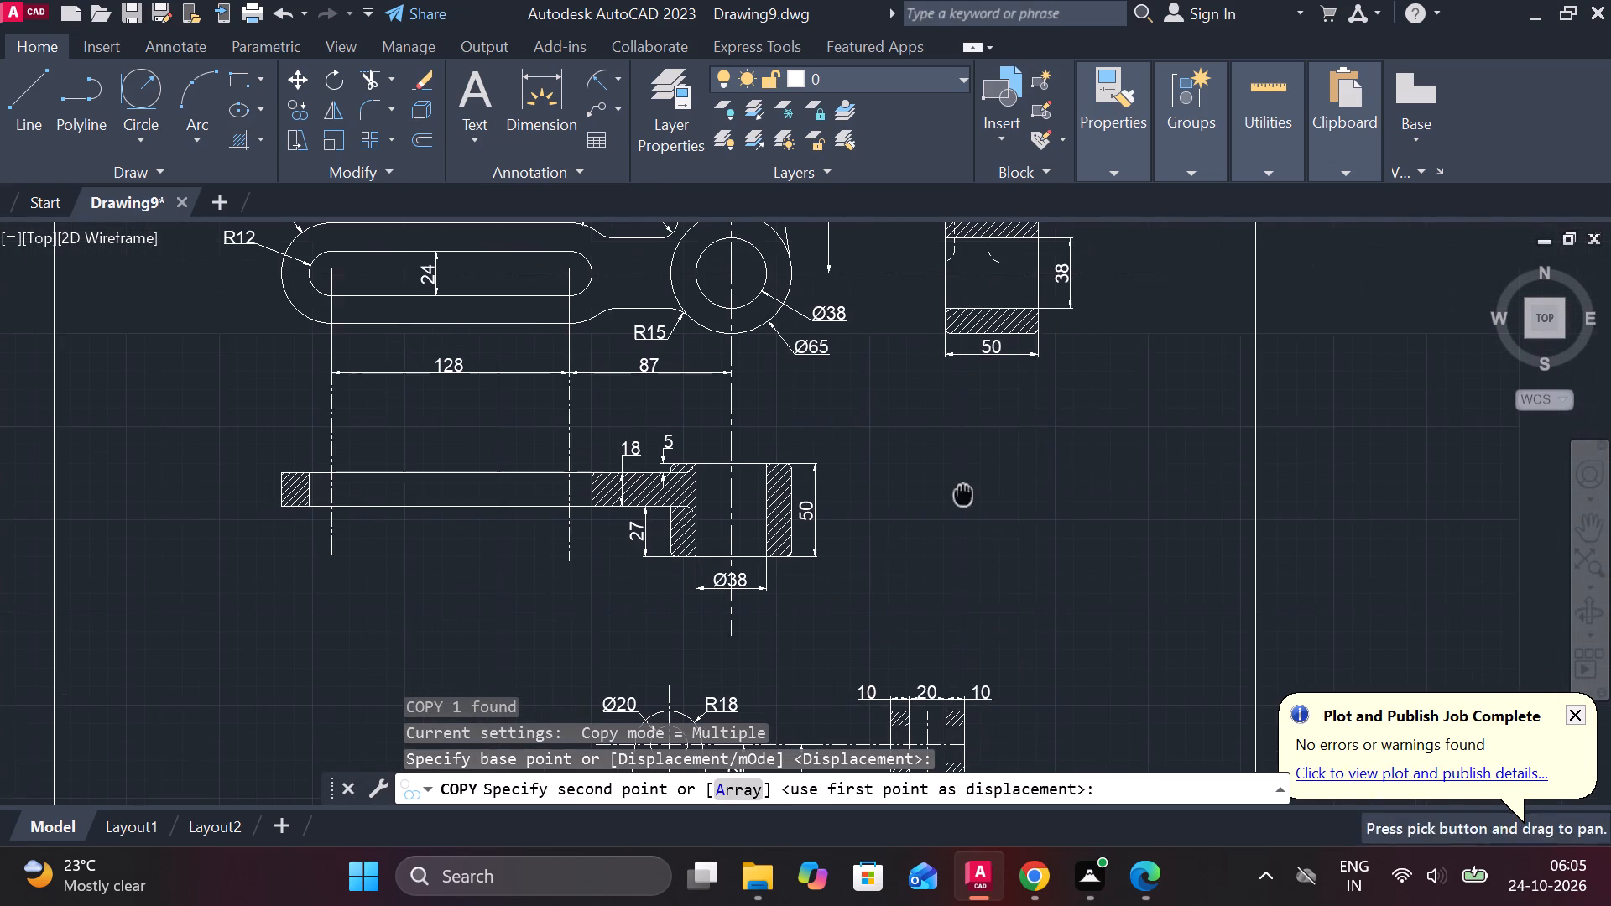
click(1001, 287)
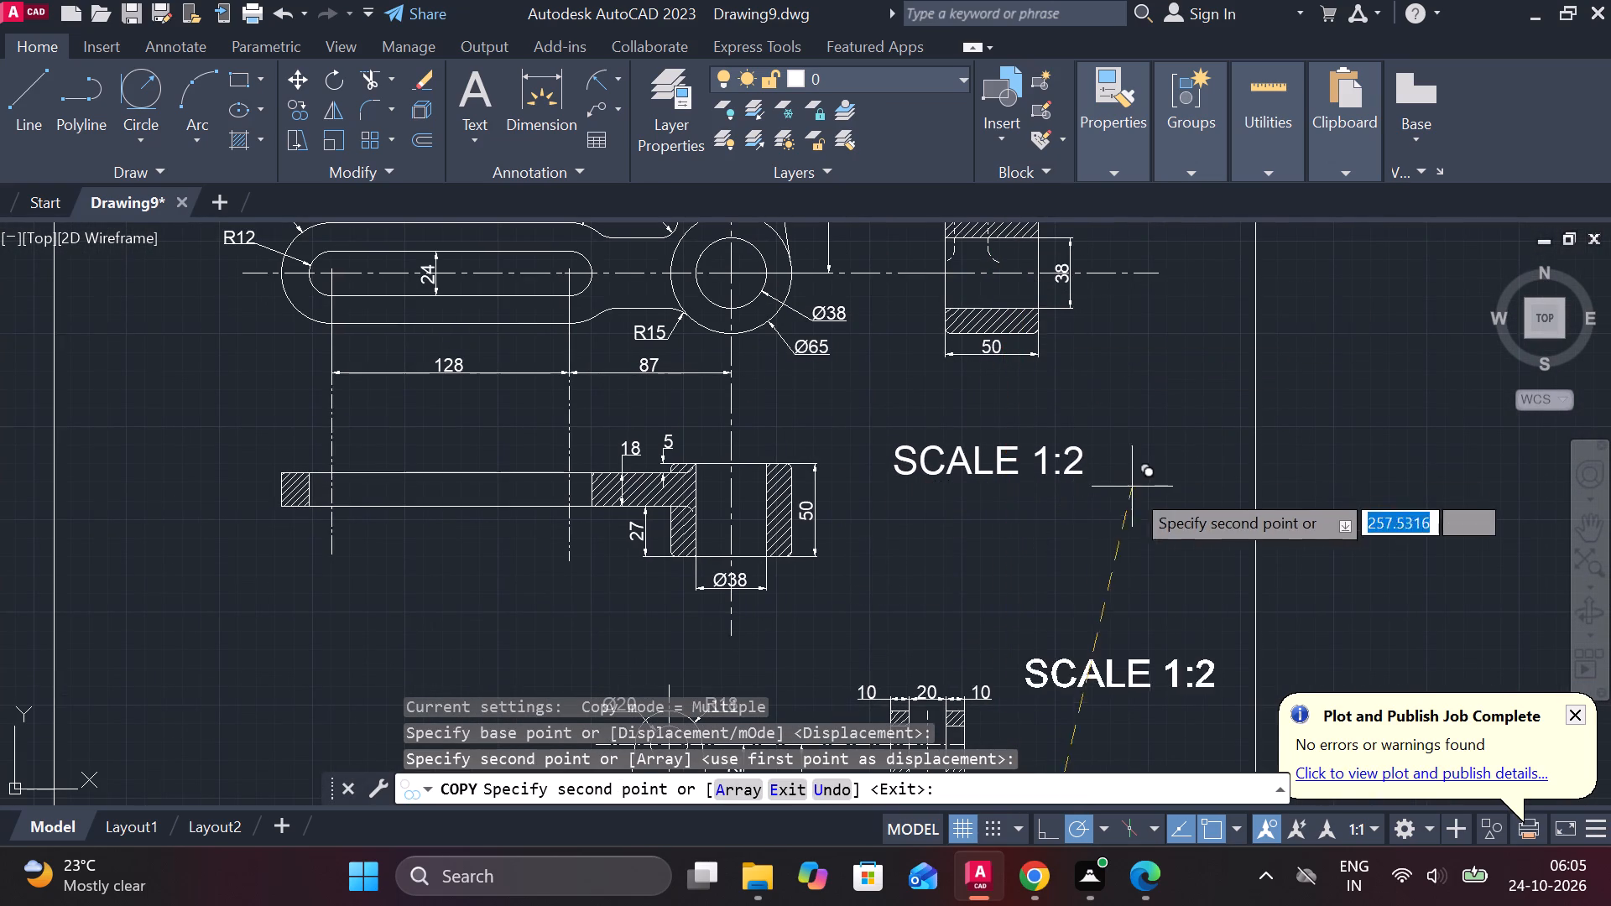
scroll(1126, 482, down, 1)
key(Escape)
Trim the part of the horizontal arm's upper edge that crosses the upright arm beside the hub in the forked lever's front view.
scroll(1156, 481, down, 1)
middle_drag(1066, 638, 1043, 569)
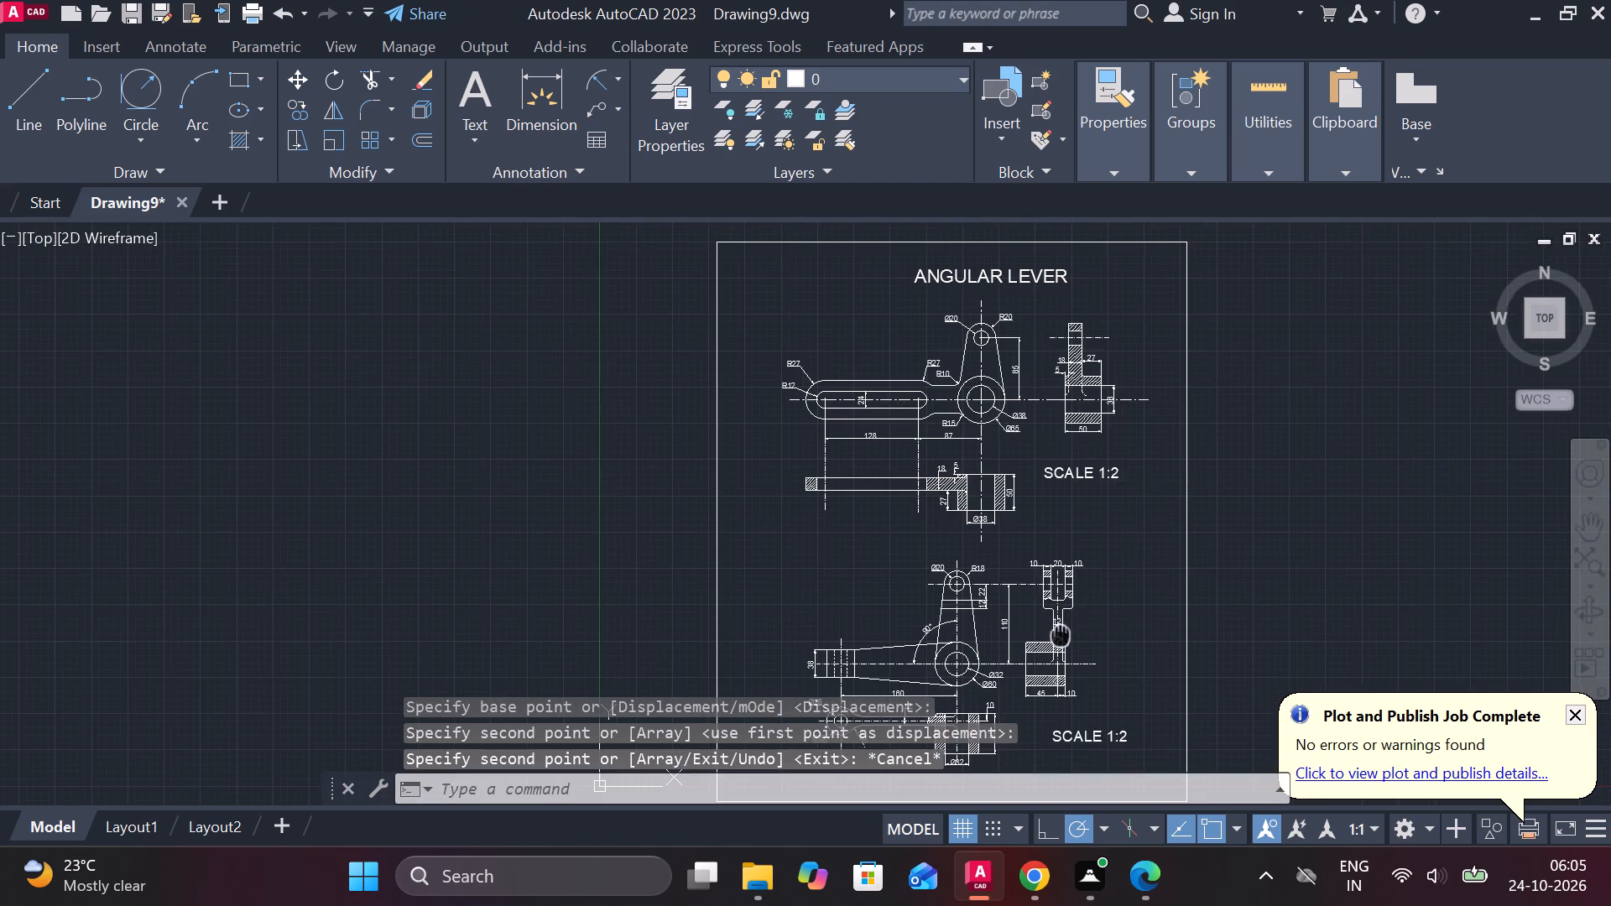
middle_drag(1043, 569, 1010, 424)
scroll(929, 438, up, 1)
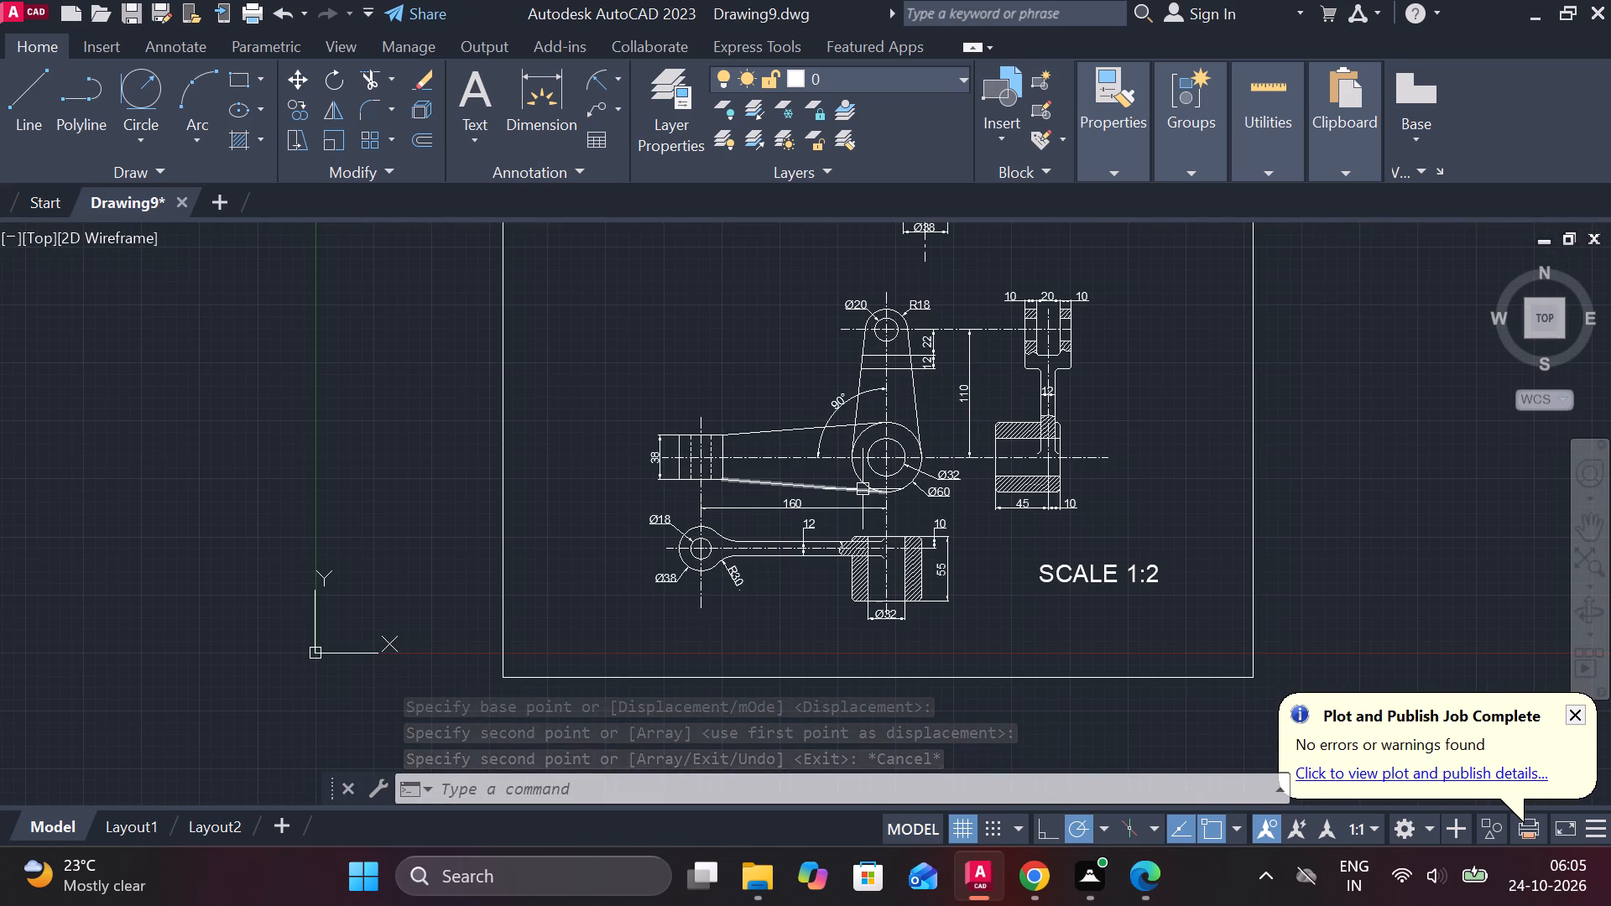
scroll(895, 398, up, 1)
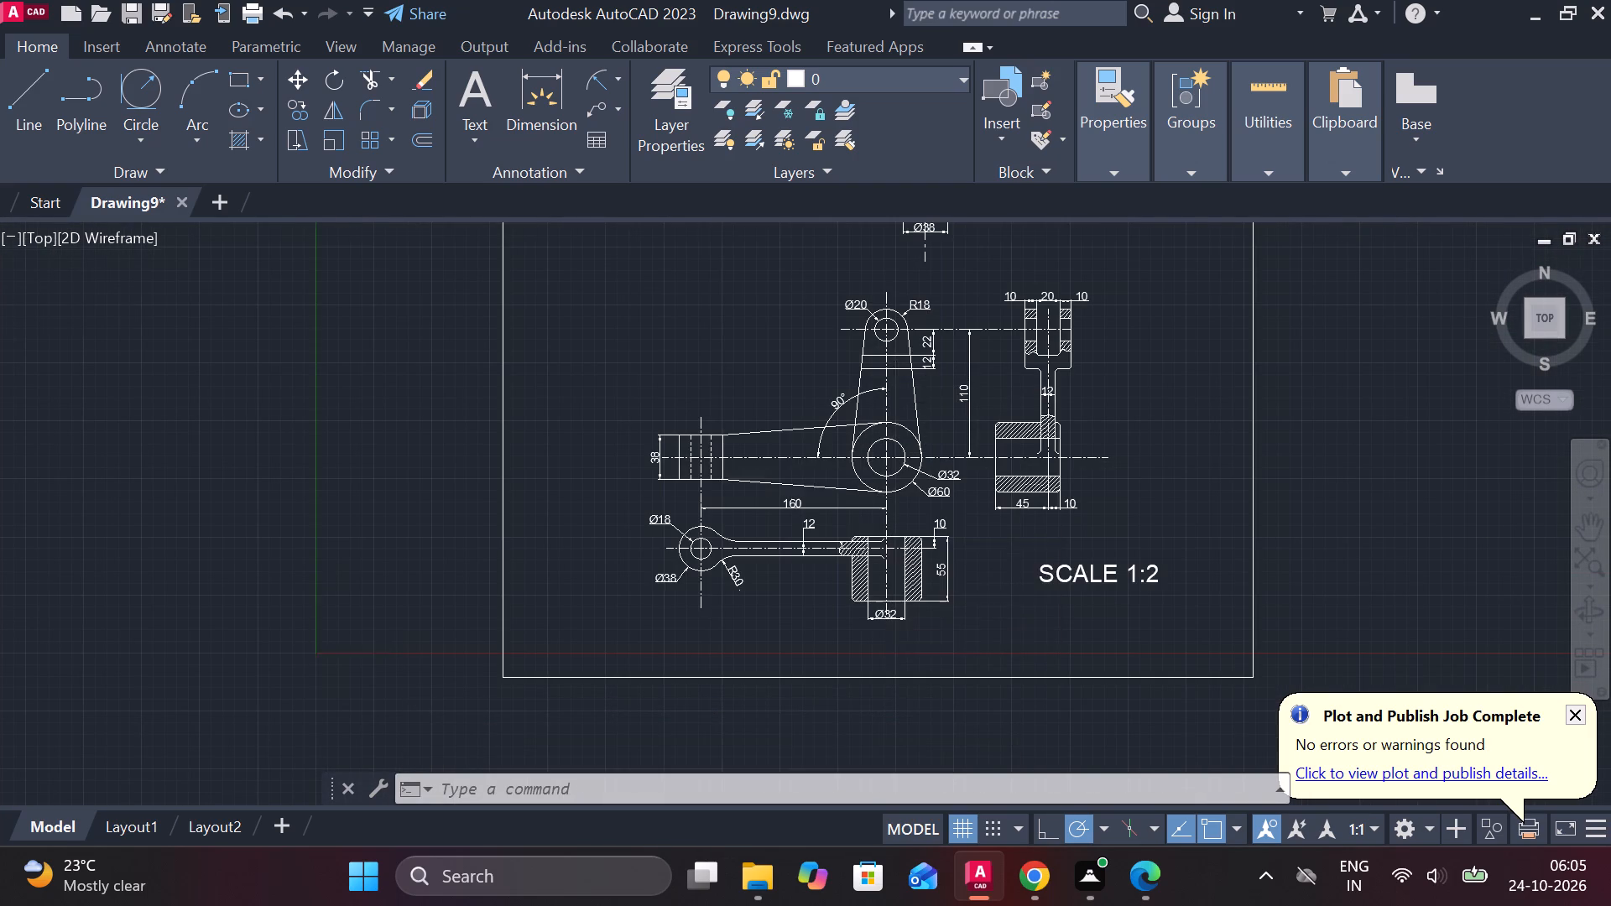
scroll(895, 398, up, 2)
text(TR)
key(space)
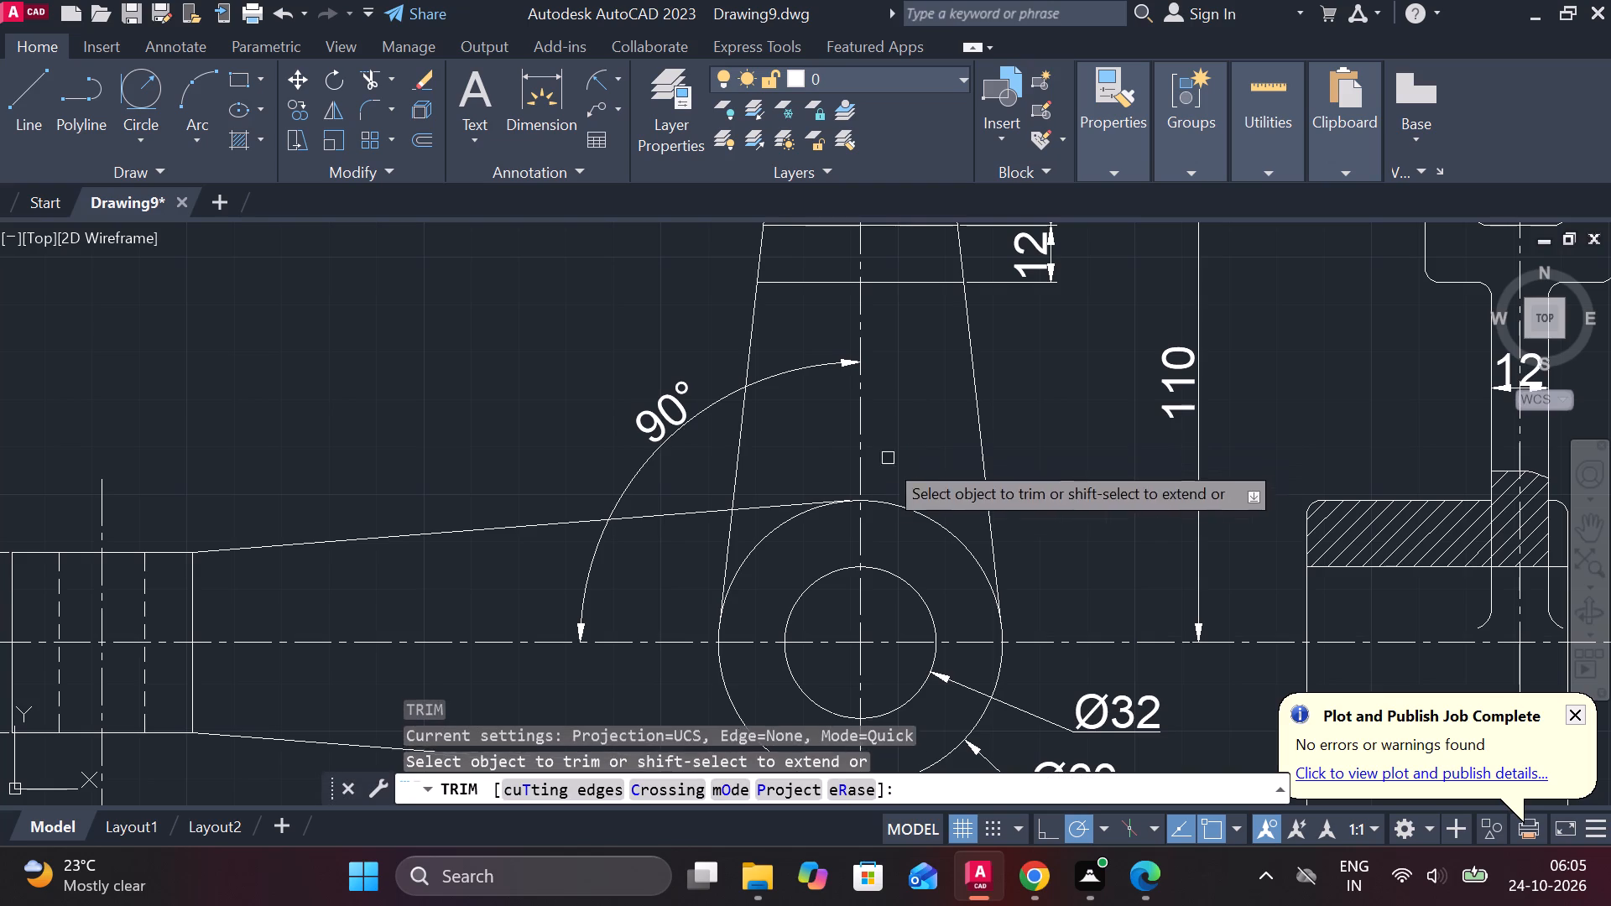
click(779, 509)
scroll(806, 488, down, 2)
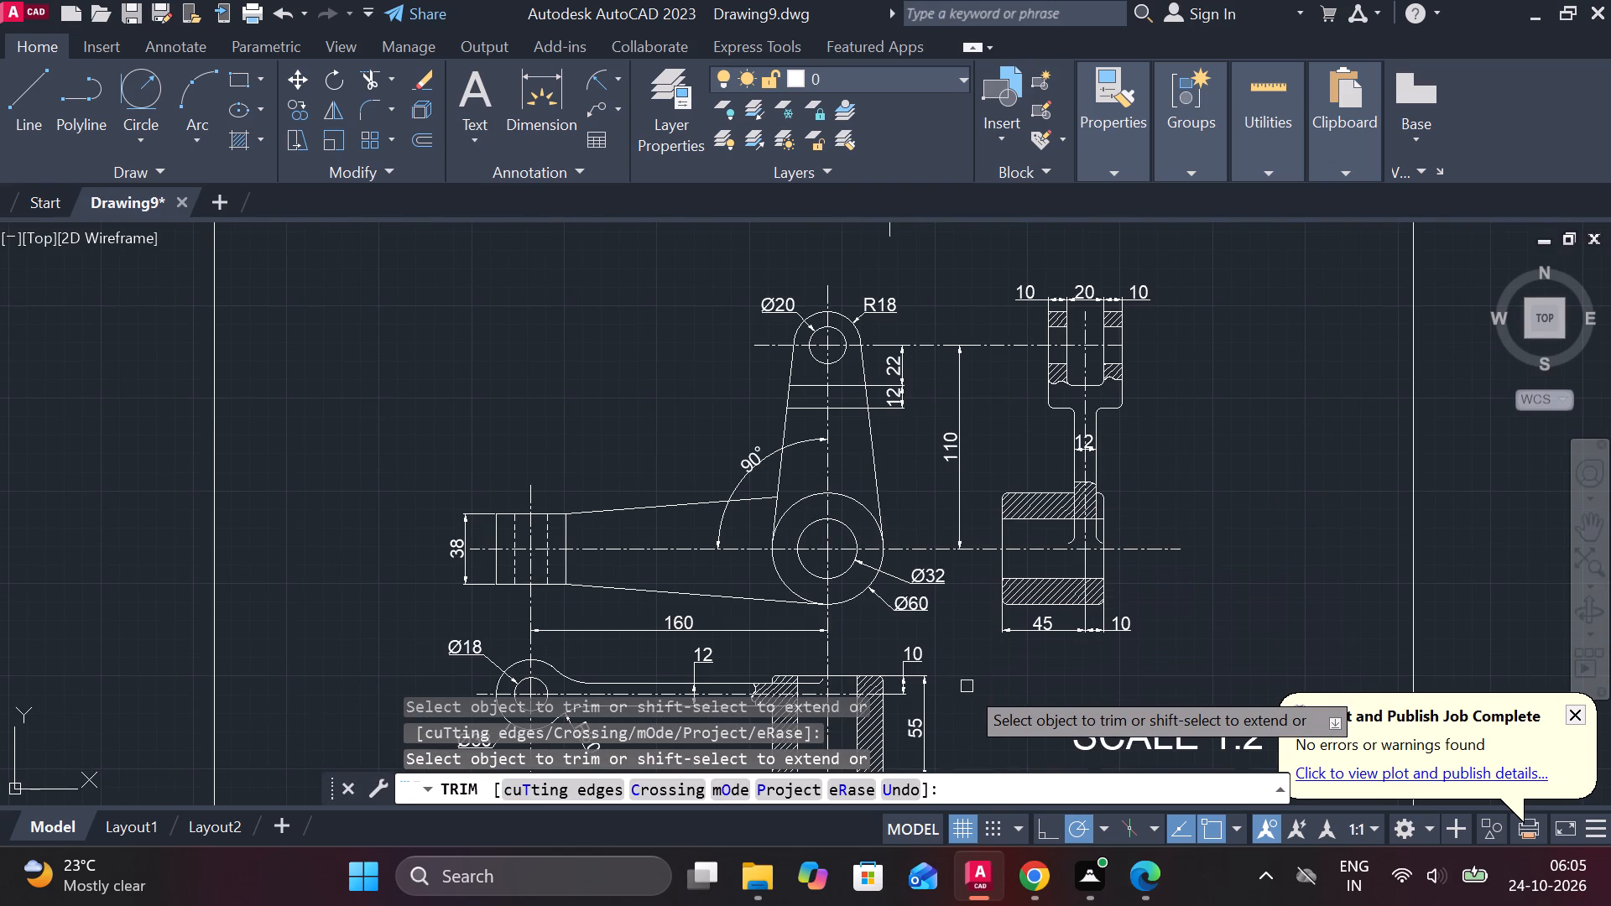
middle_drag(967, 686, 954, 554)
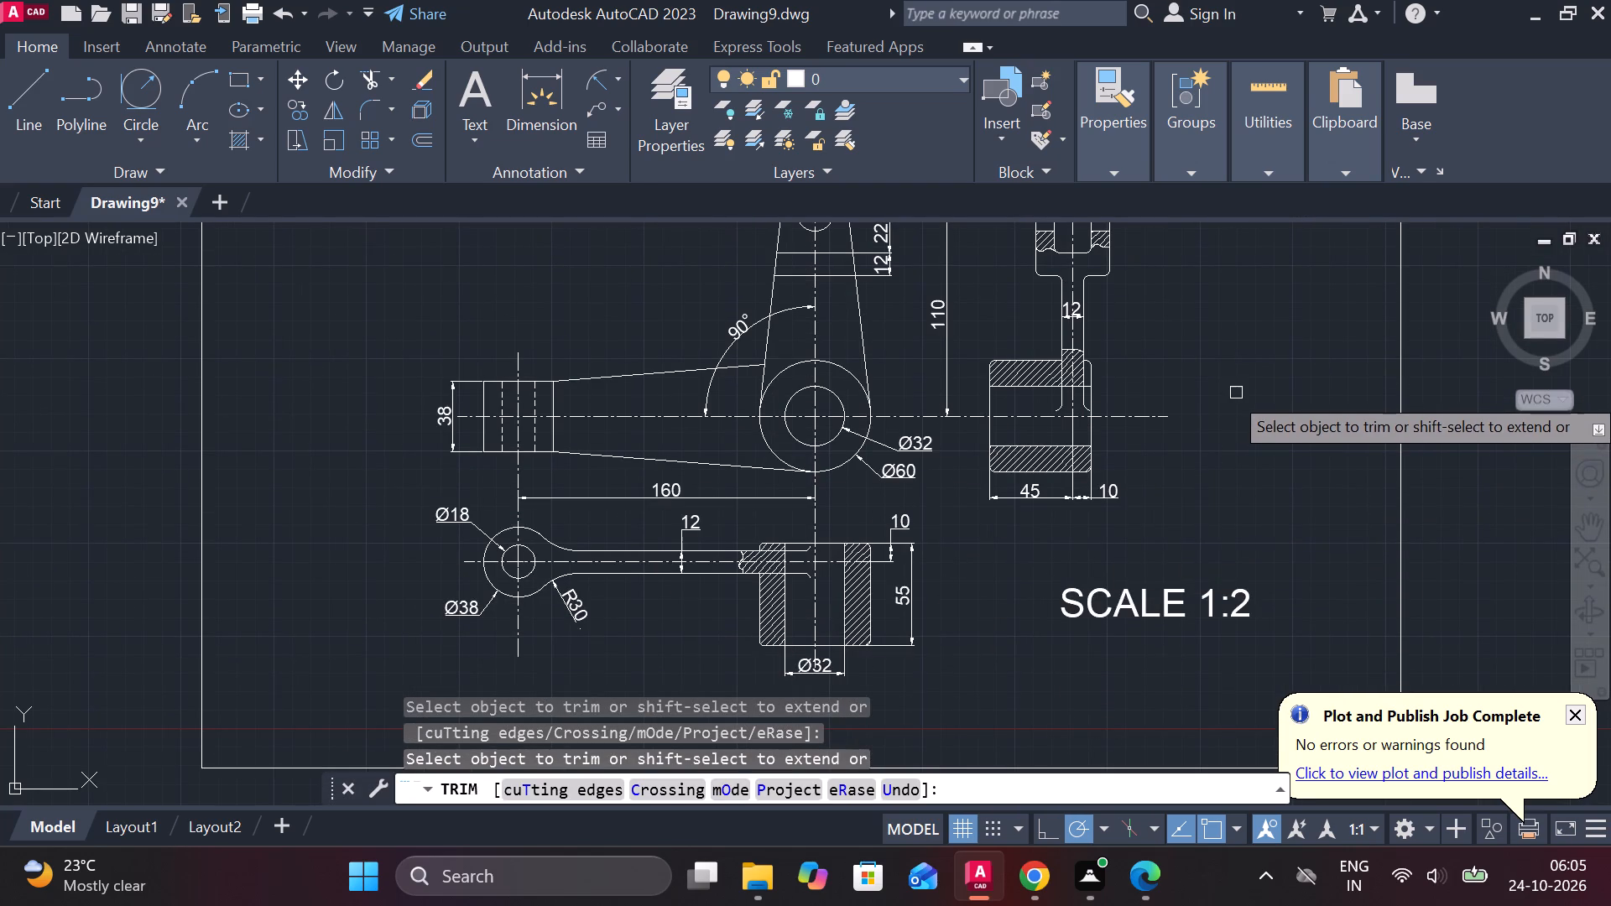
key(Escape)
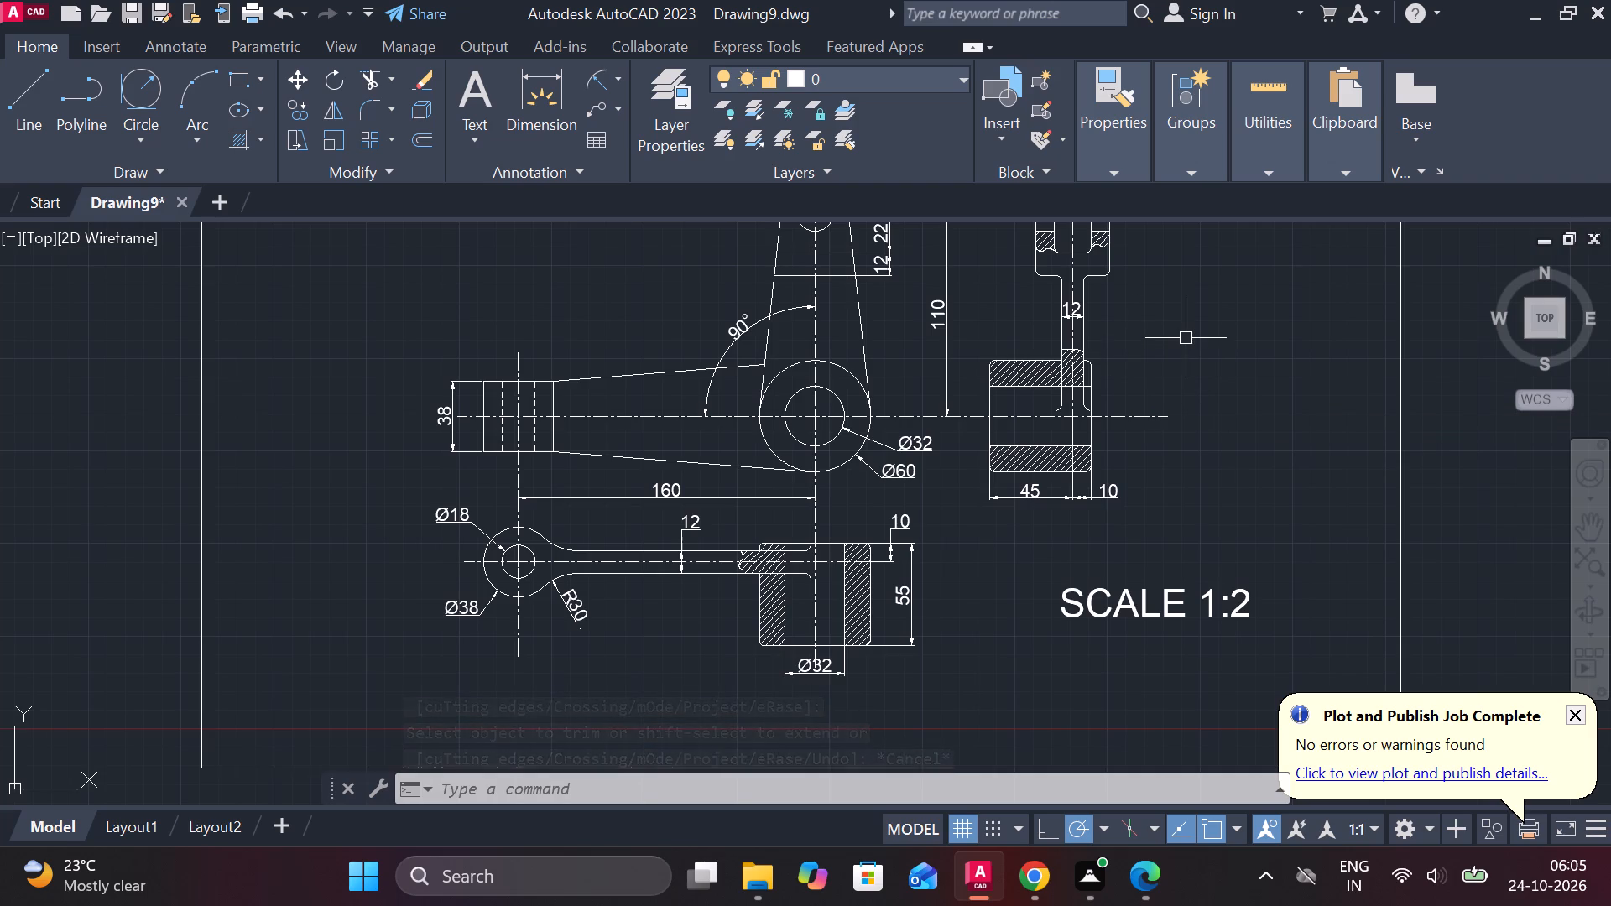
Move the Ø32 dimension a little lower beneath the forked lever's bottom section view, clear of the centreline.
key(ctrl+s)
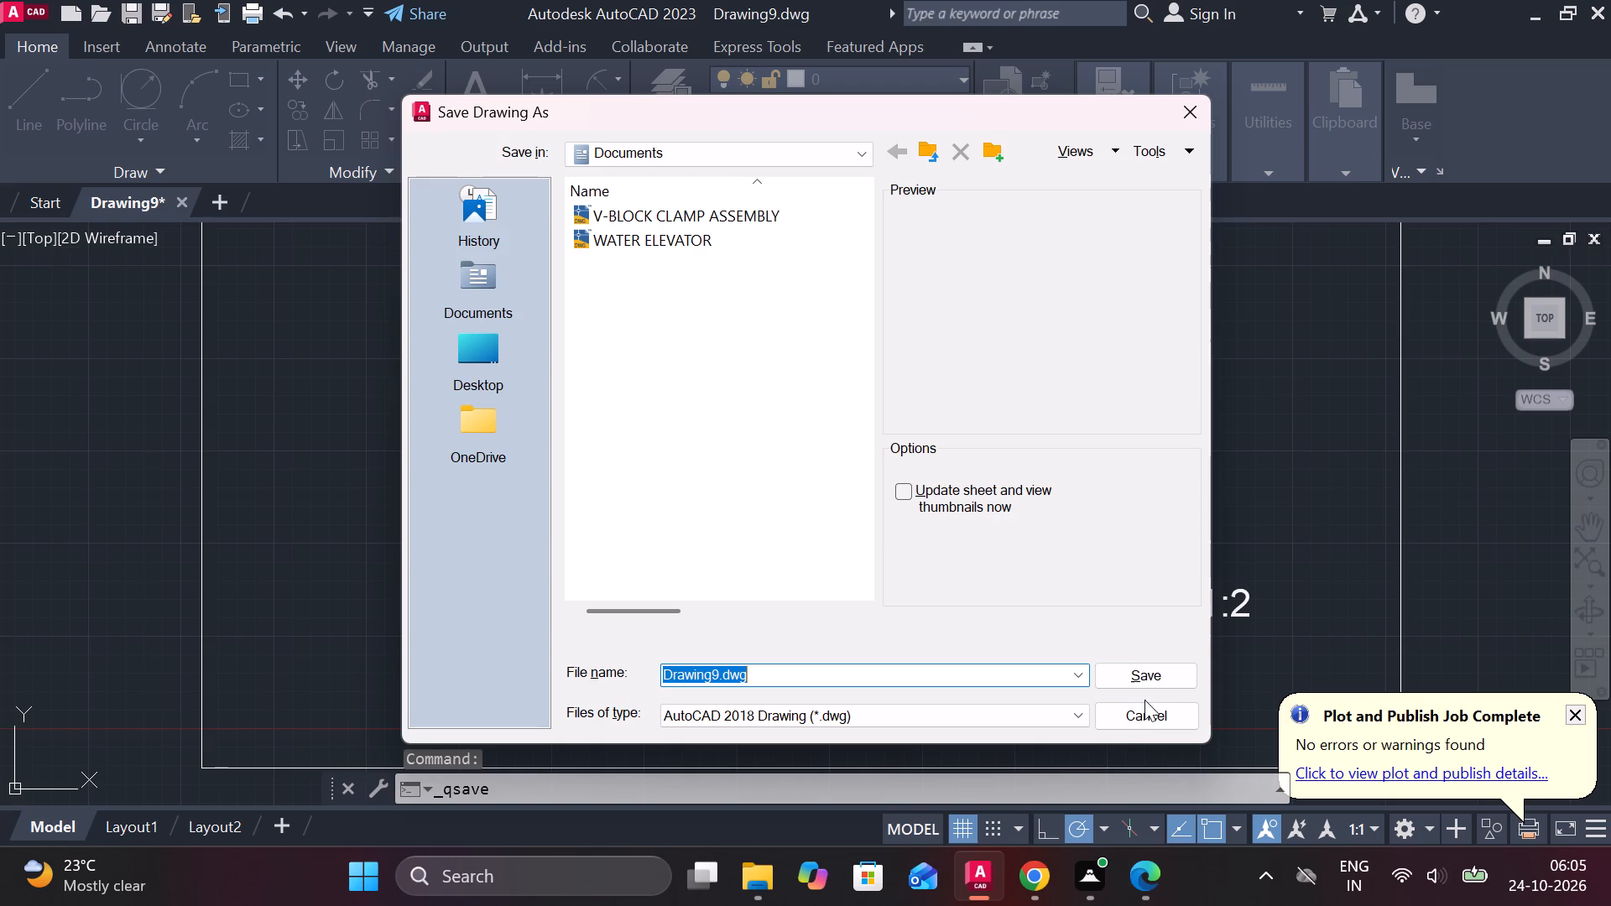
click(1139, 726)
scroll(802, 667, up, 2)
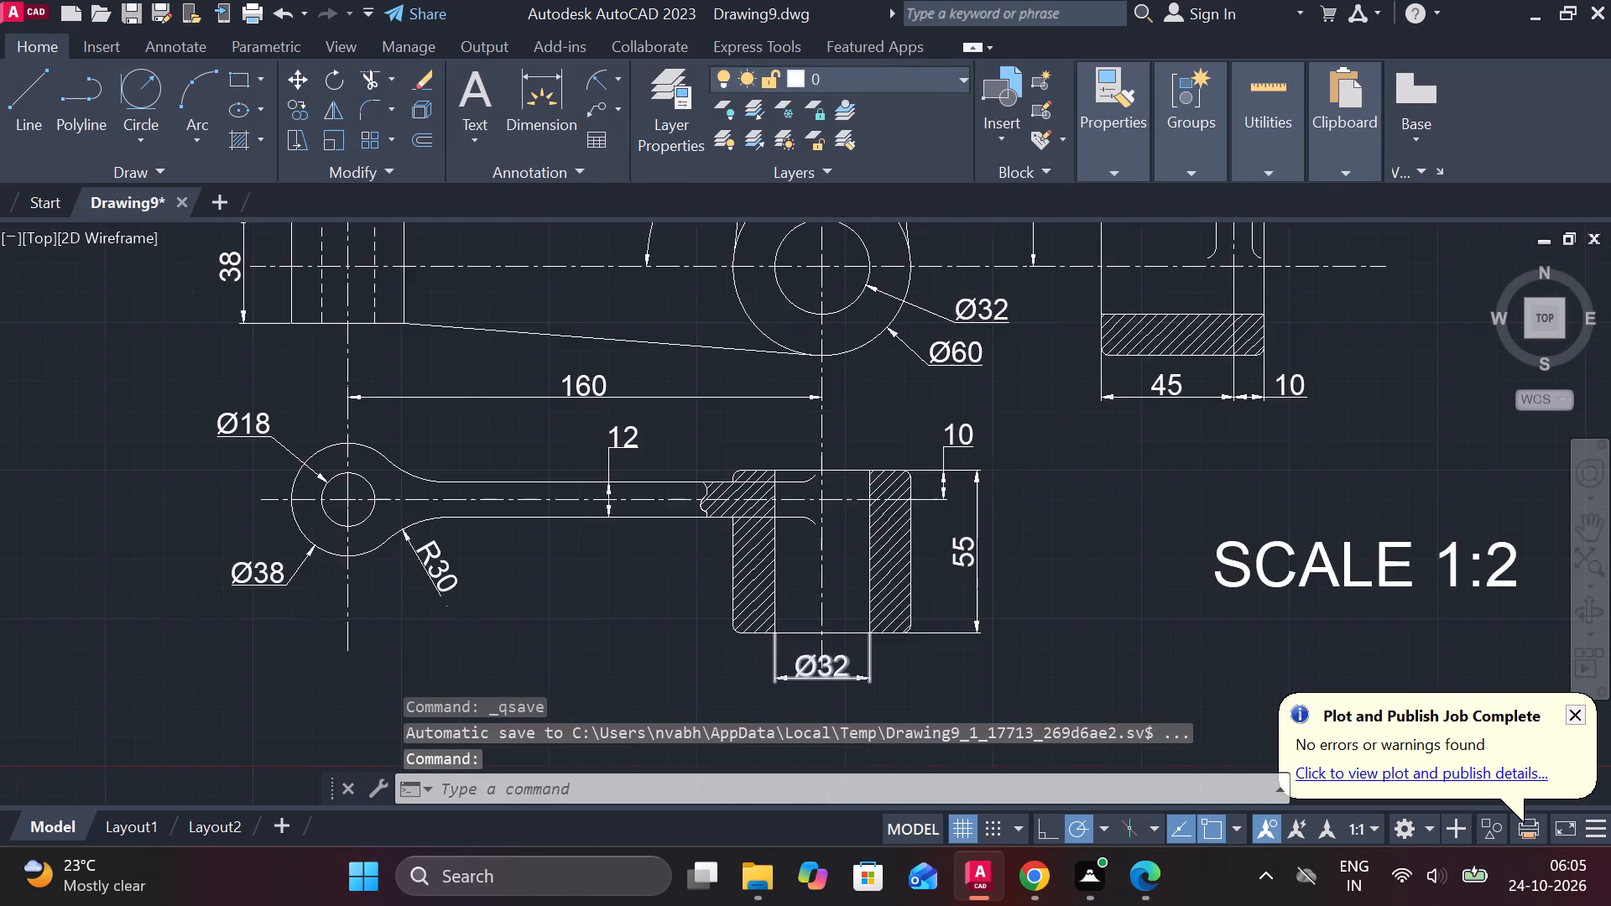
middle_drag(813, 664, 772, 518)
click(783, 531)
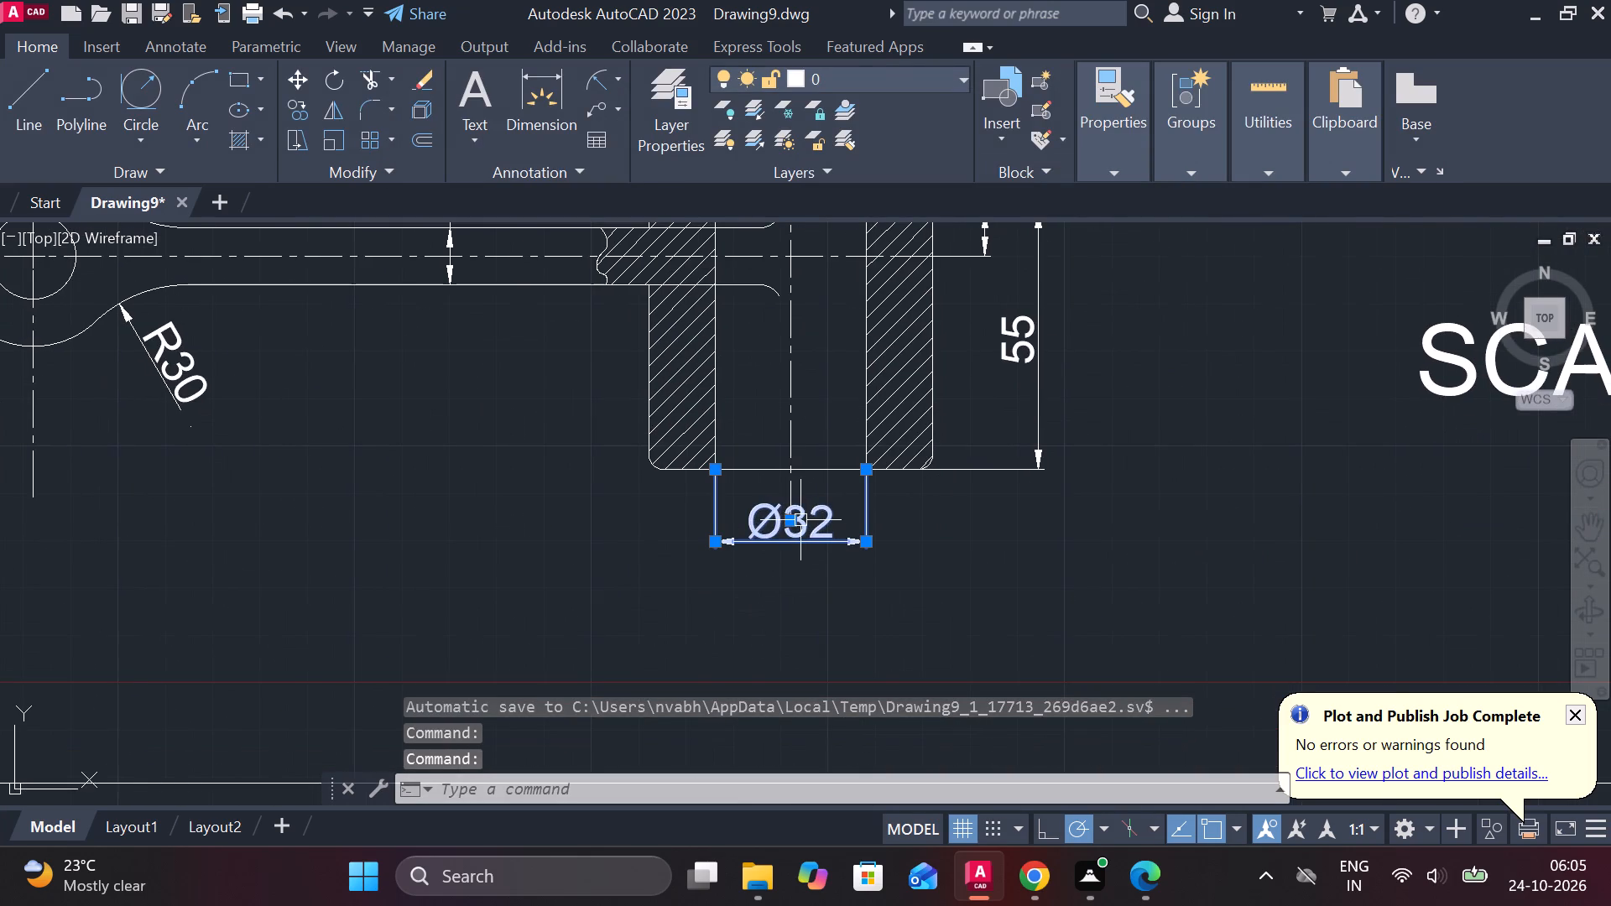
click(795, 520)
click(790, 572)
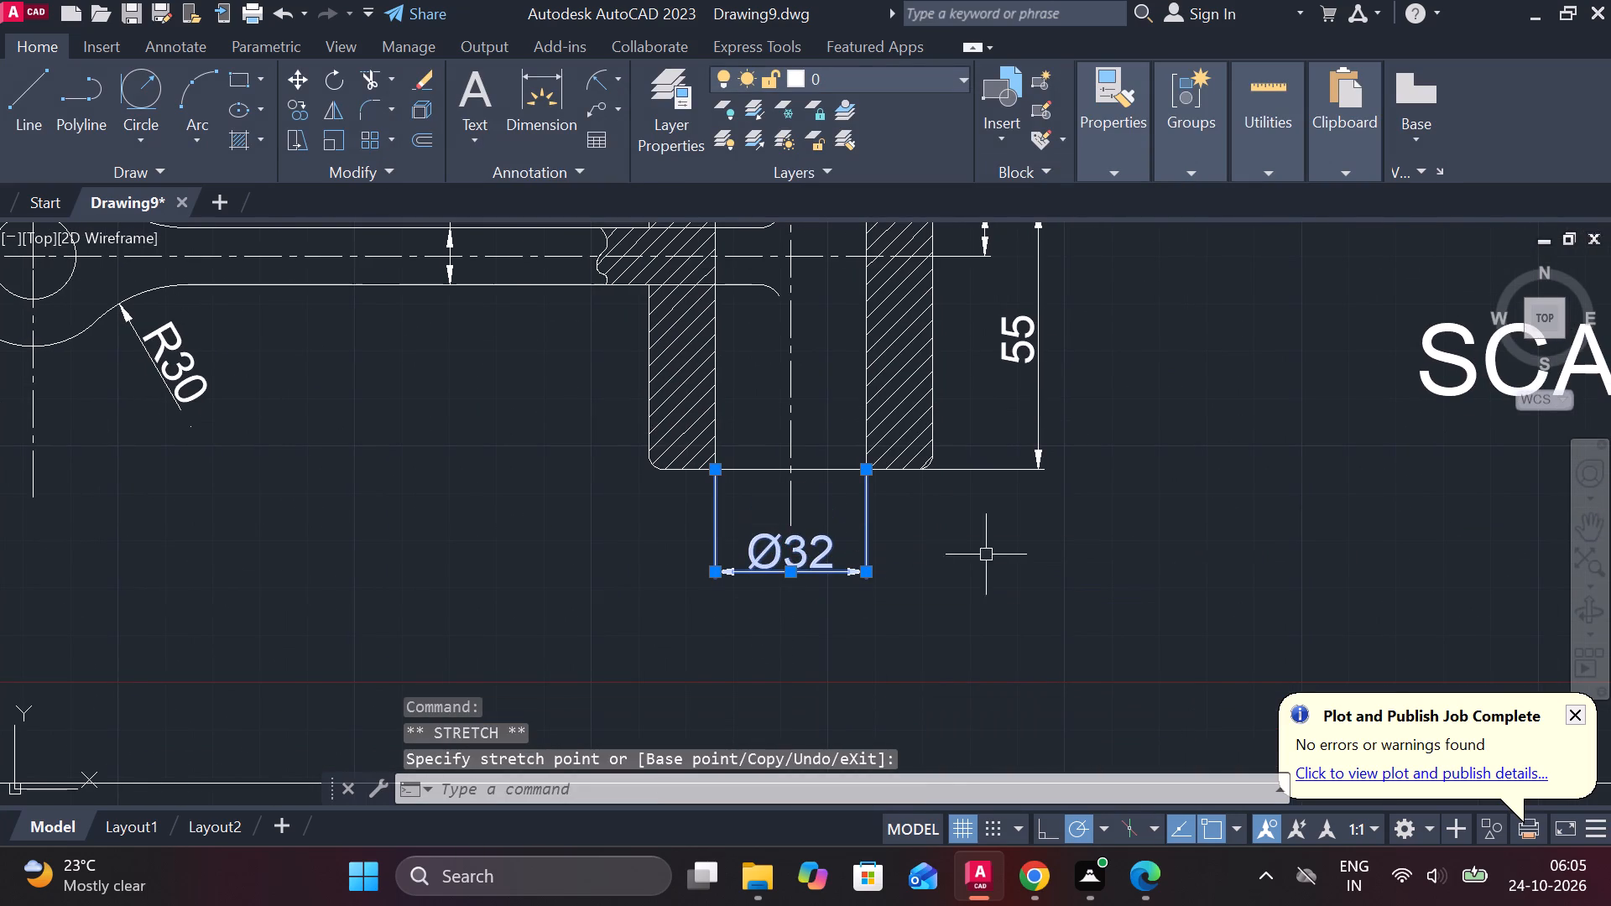
key(Escape)
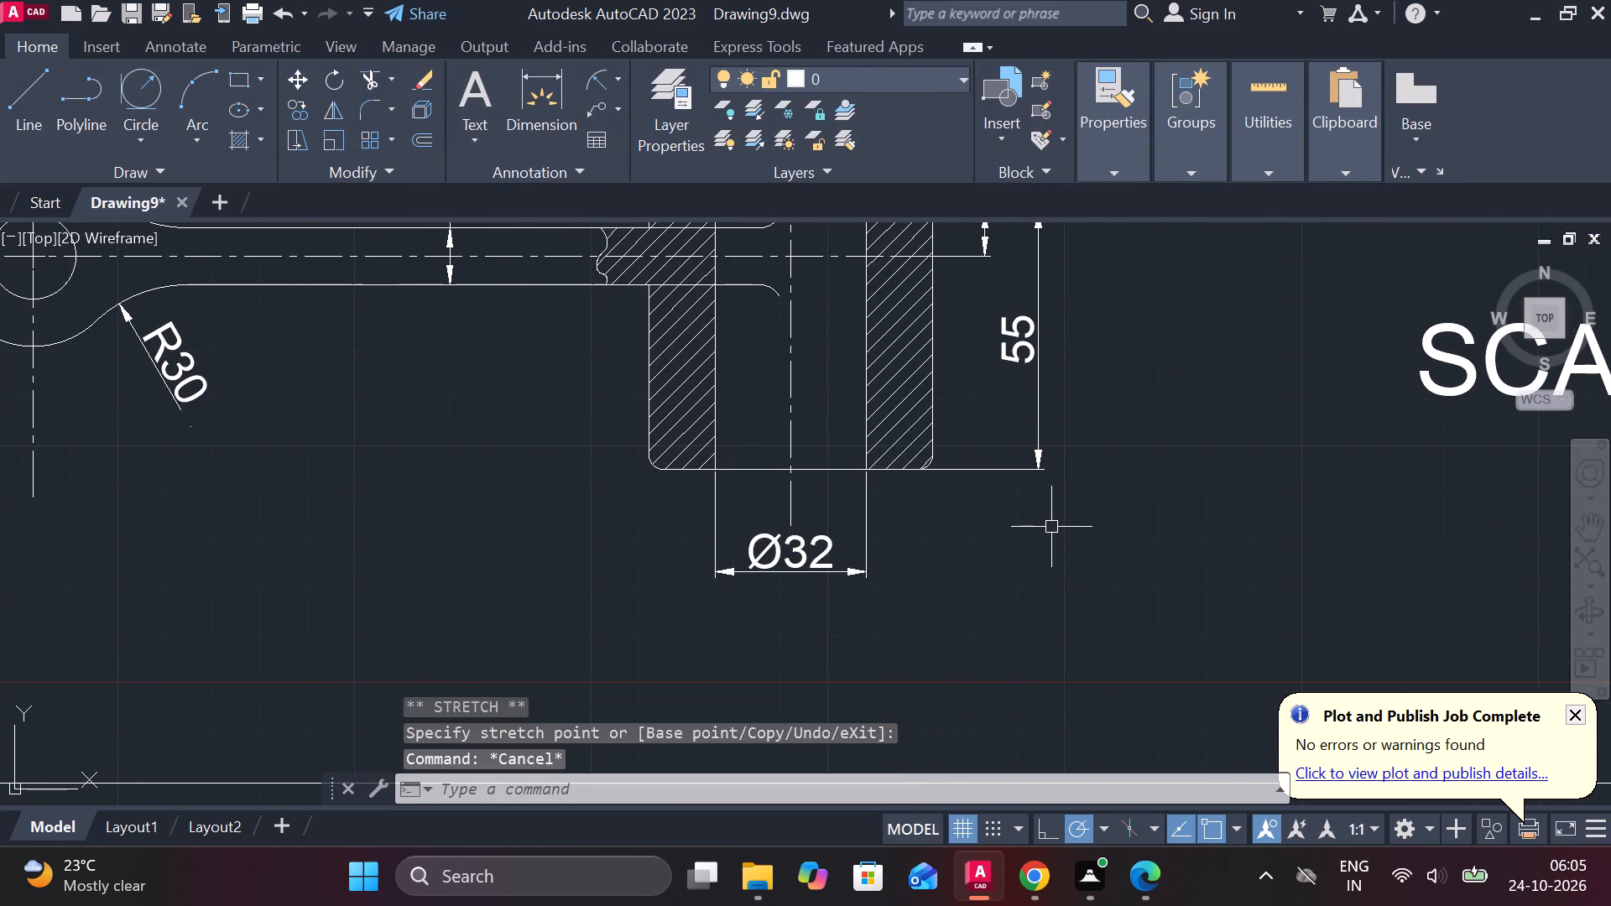
Save the drawing in Documents under the file name ANGULAR LEVER.
key(ctrl+s)
text(AN)
text(GULAR LEVER)
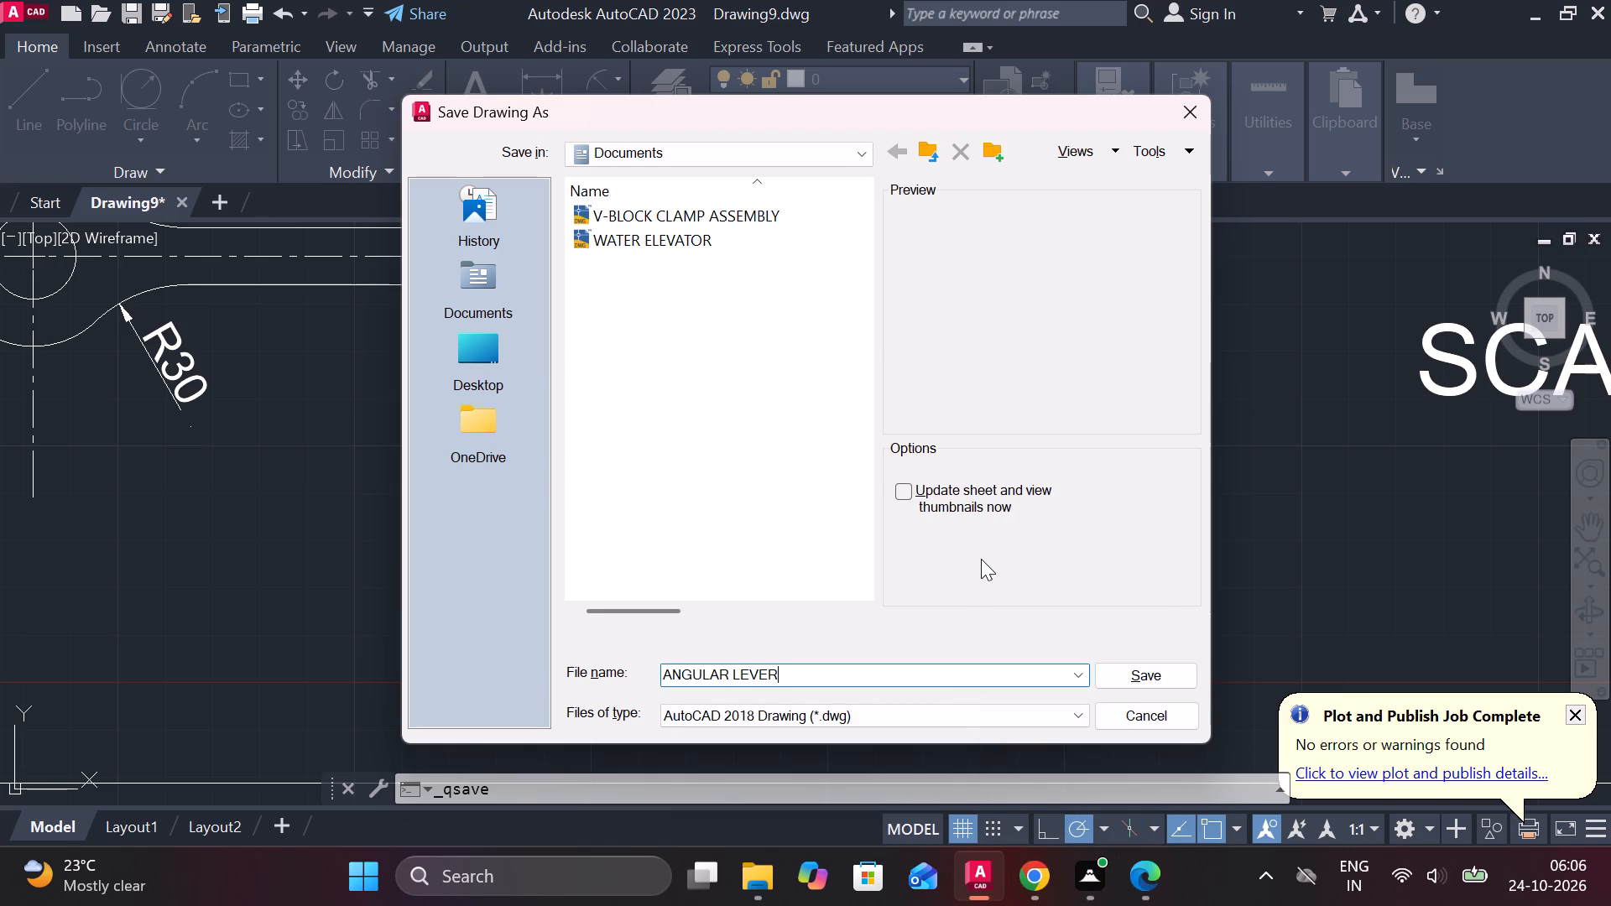
click(1154, 674)
Run LOGFILEOFF and save the ANGULAR LEVER drawing again.
scroll(1218, 517, down, 2)
middle_drag(1209, 513, 1162, 502)
scroll(1132, 478, down, 2)
middle_drag(1132, 481, 1040, 576)
scroll(1019, 499, down, 1)
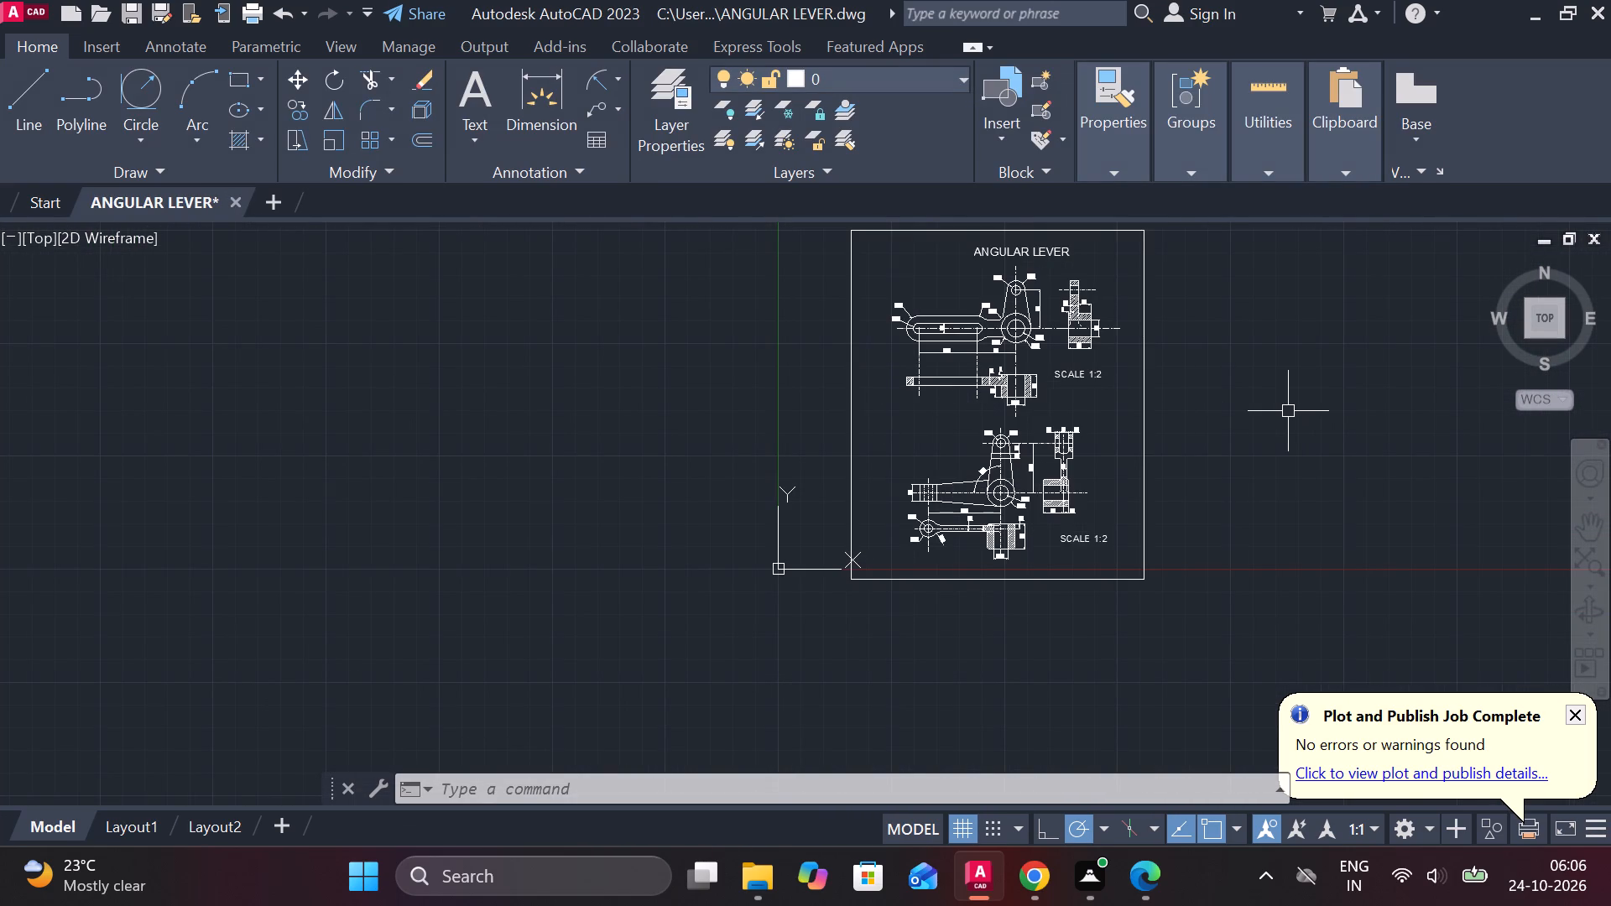
text(LOG)
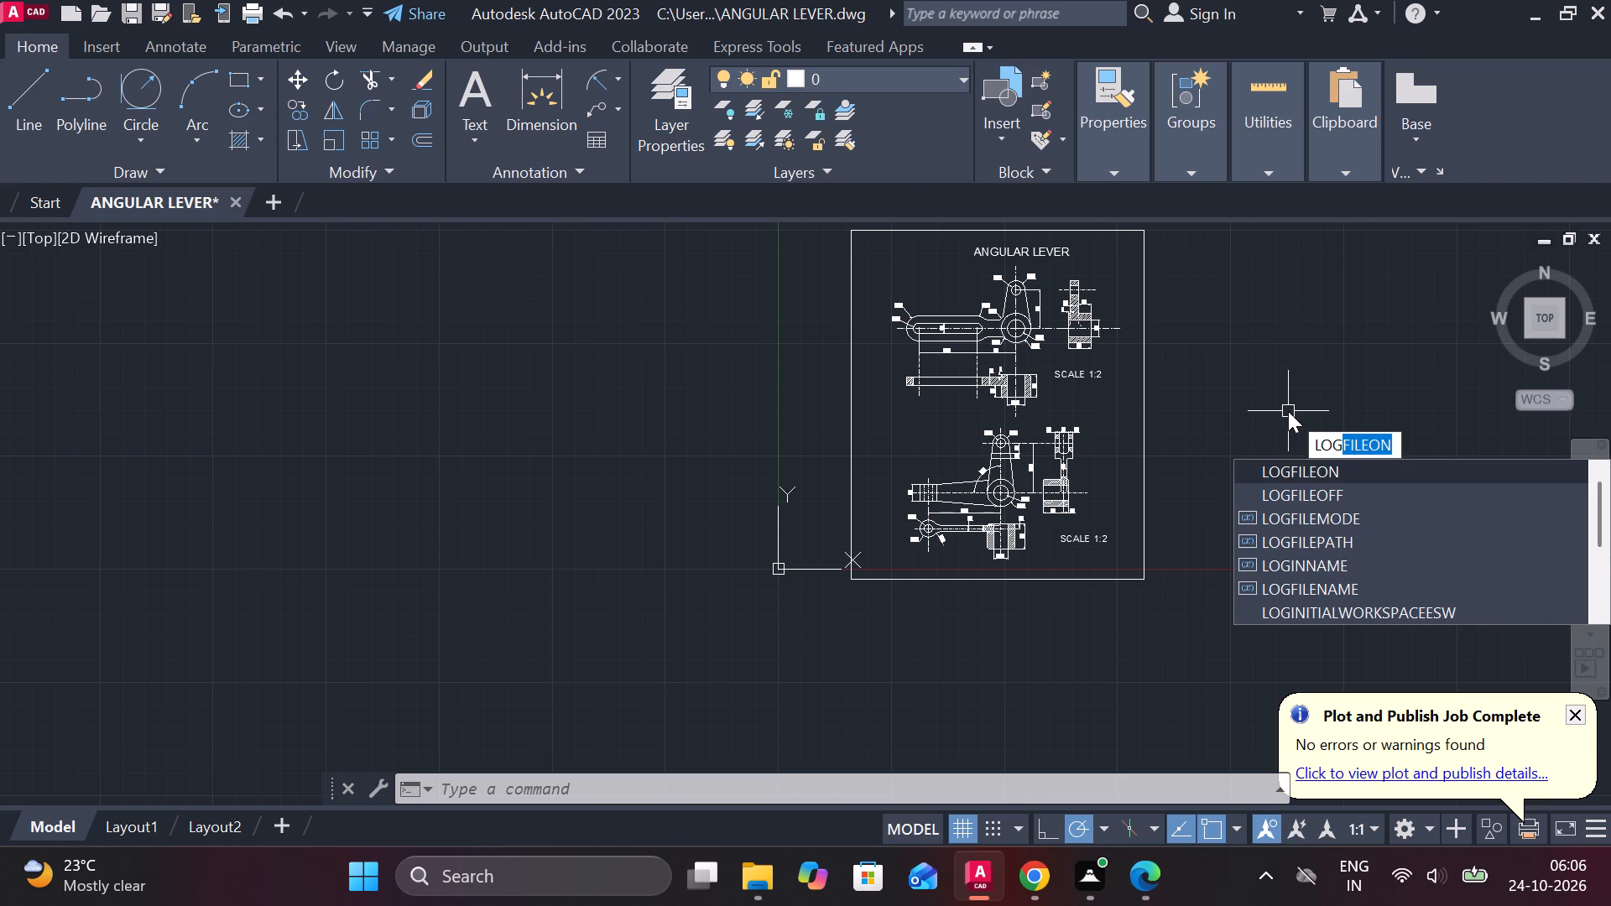
click(1322, 485)
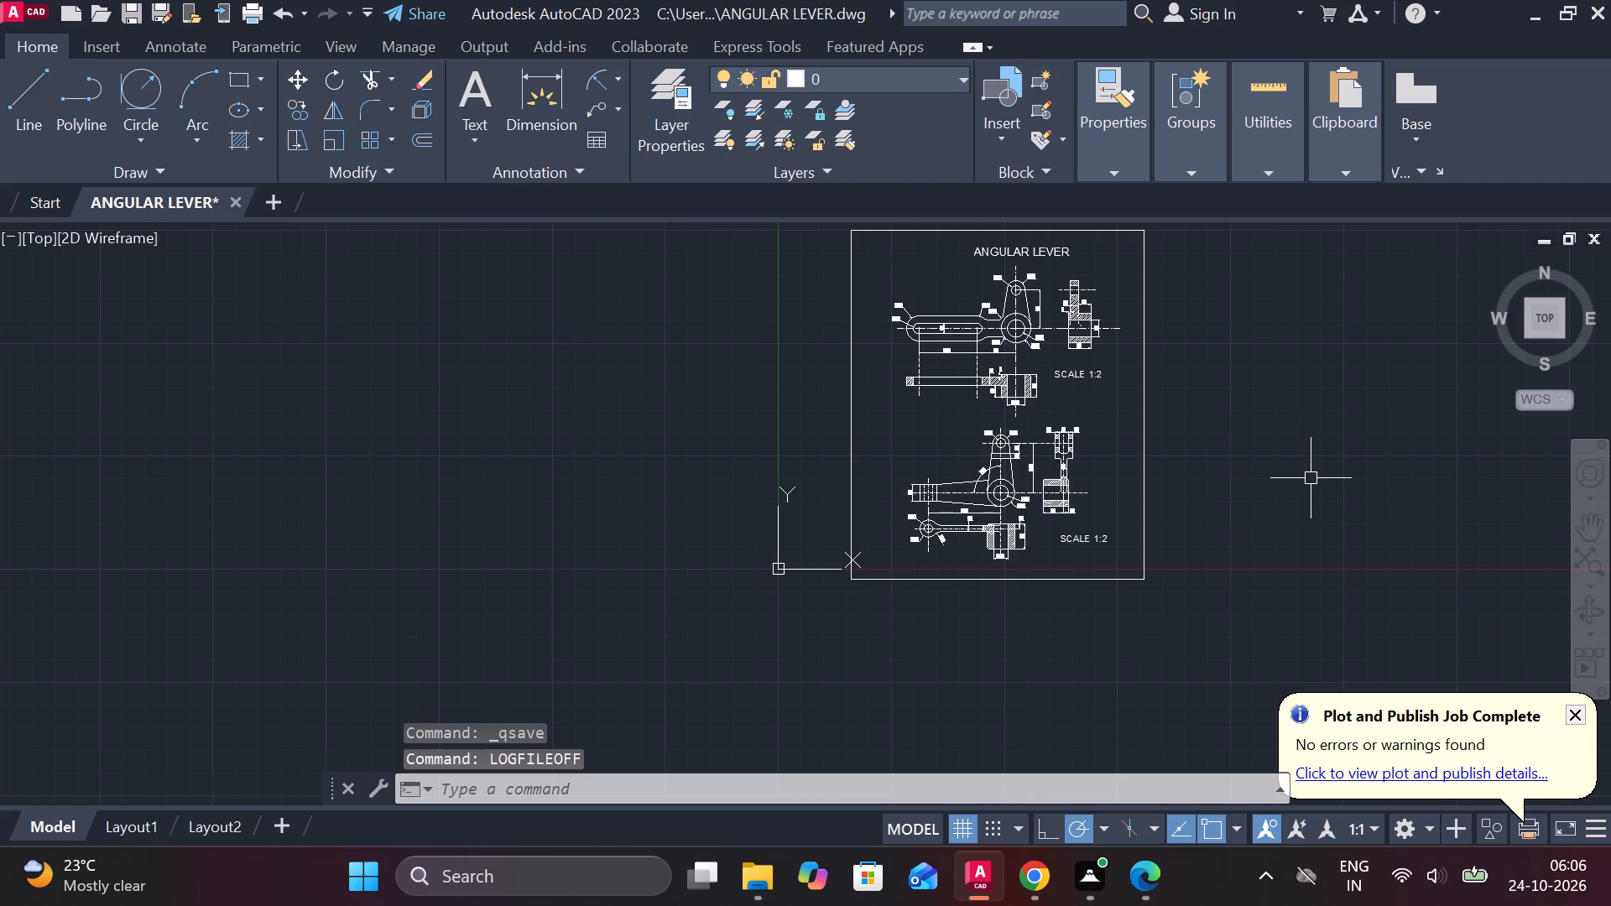
key(ctrl+s)
Set up a landscape plot with DWG To PDF.pc3, using a window slightly larger than the border as the plot area.
text(PLOT)
click(1404, 538)
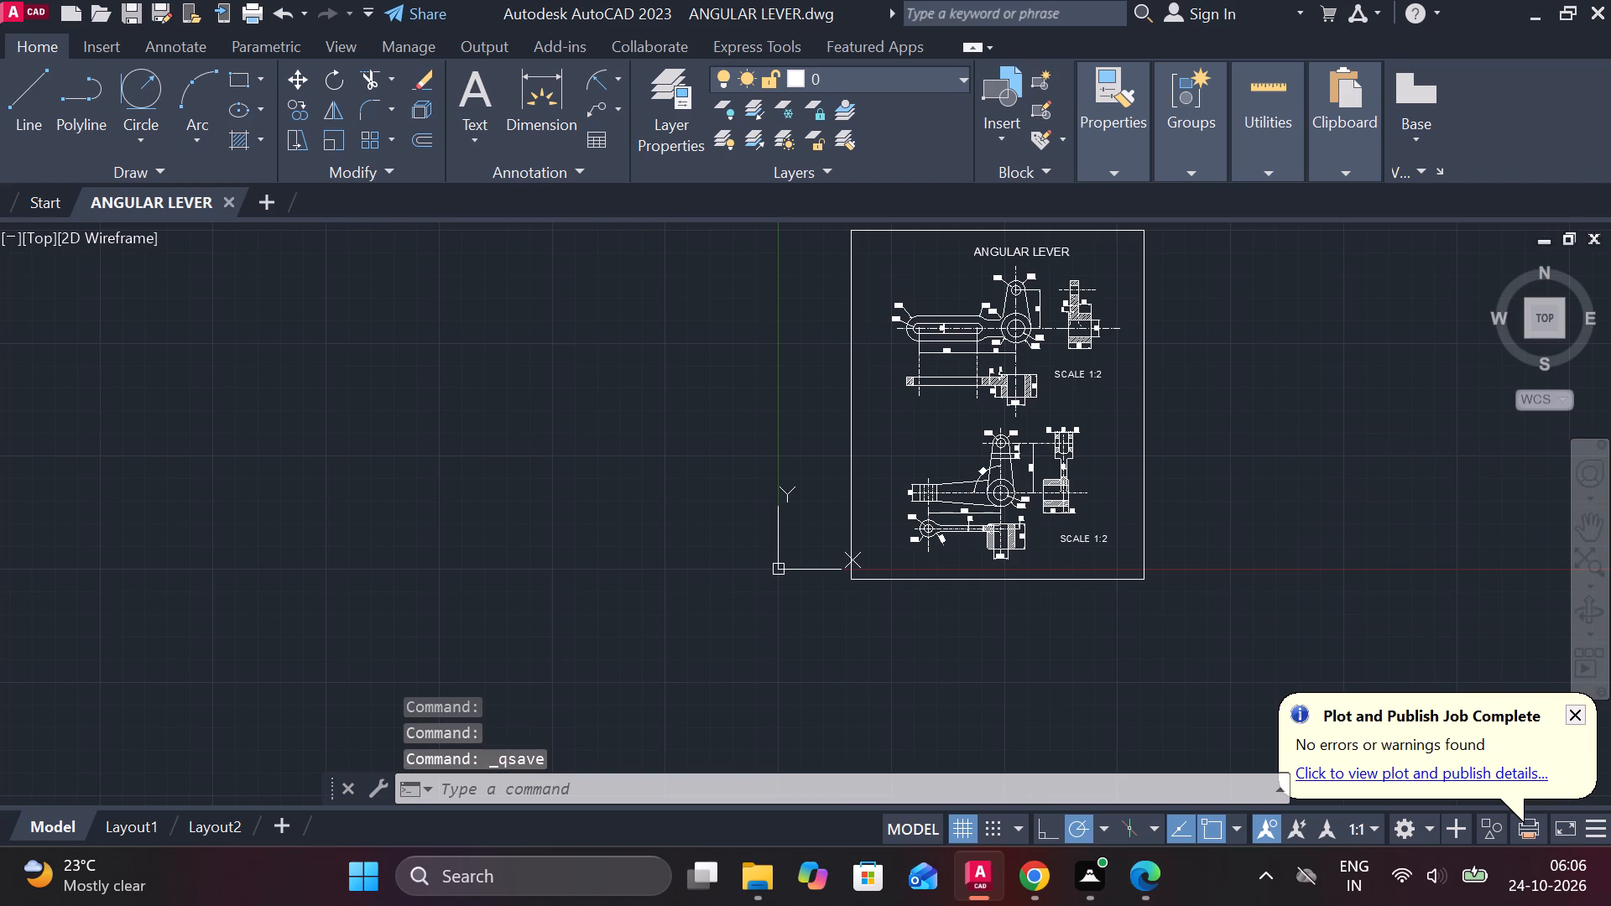
click(634, 247)
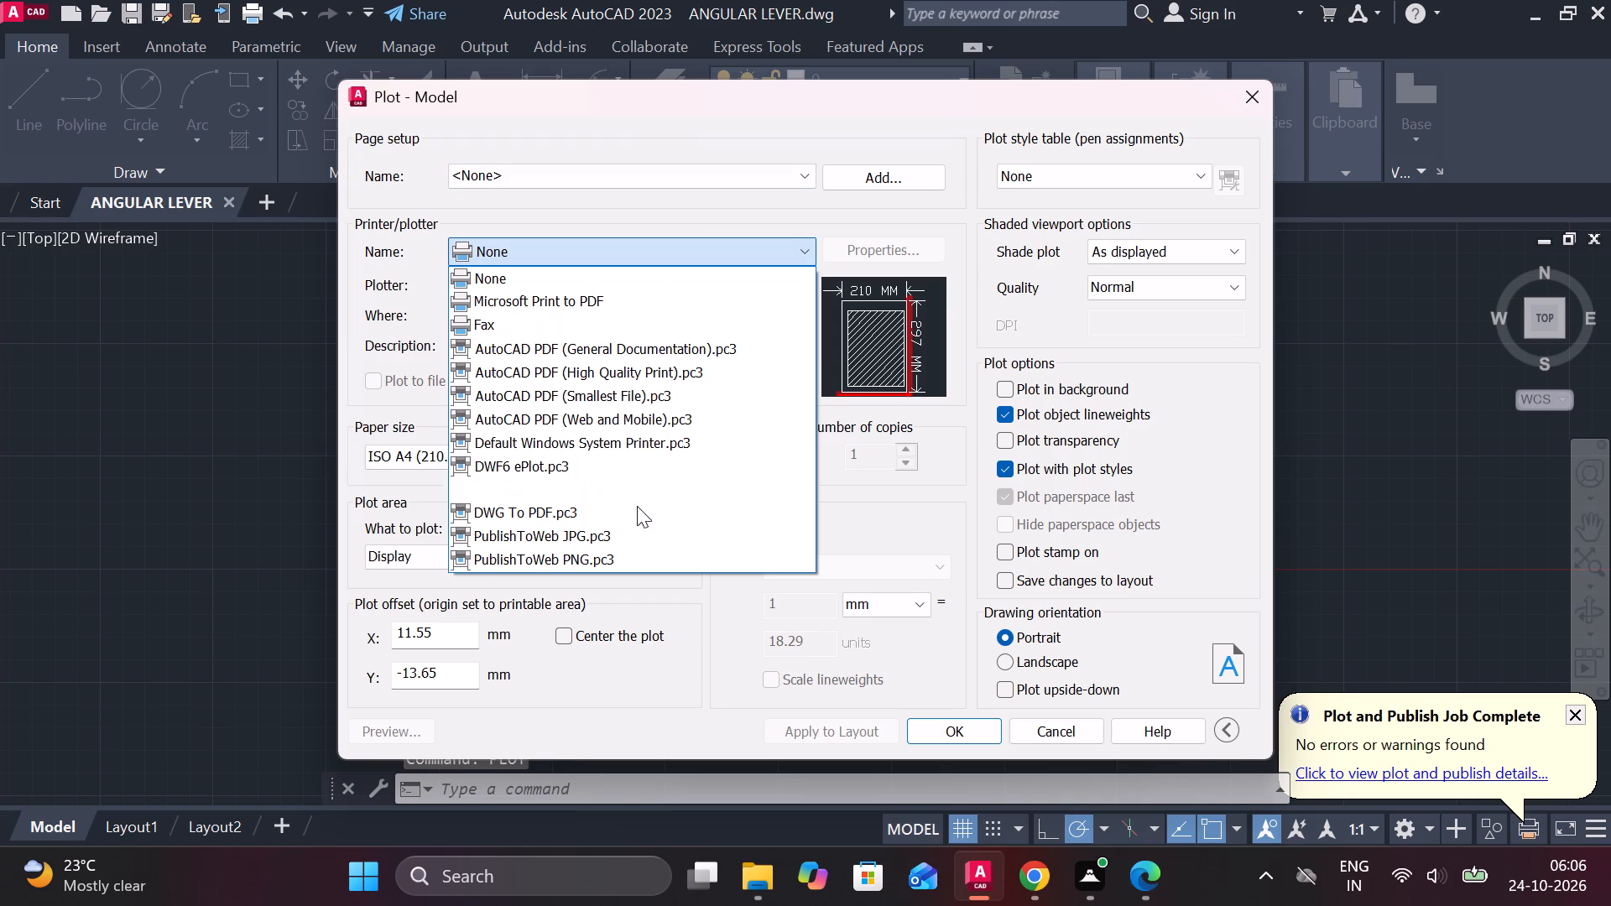
click(633, 506)
click(998, 663)
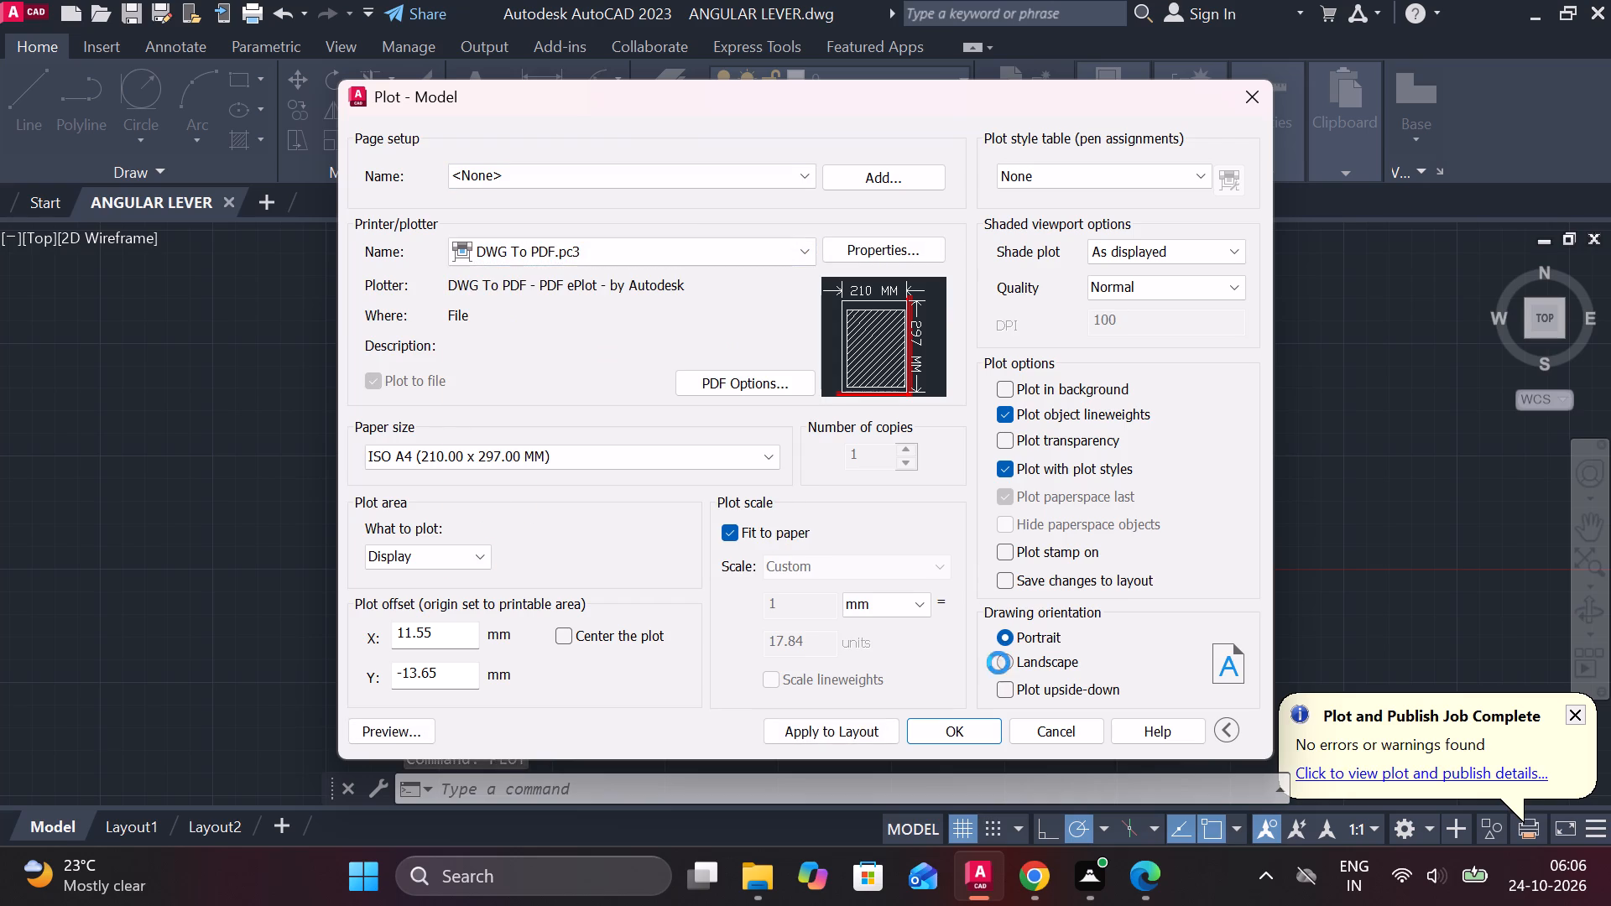
click(446, 561)
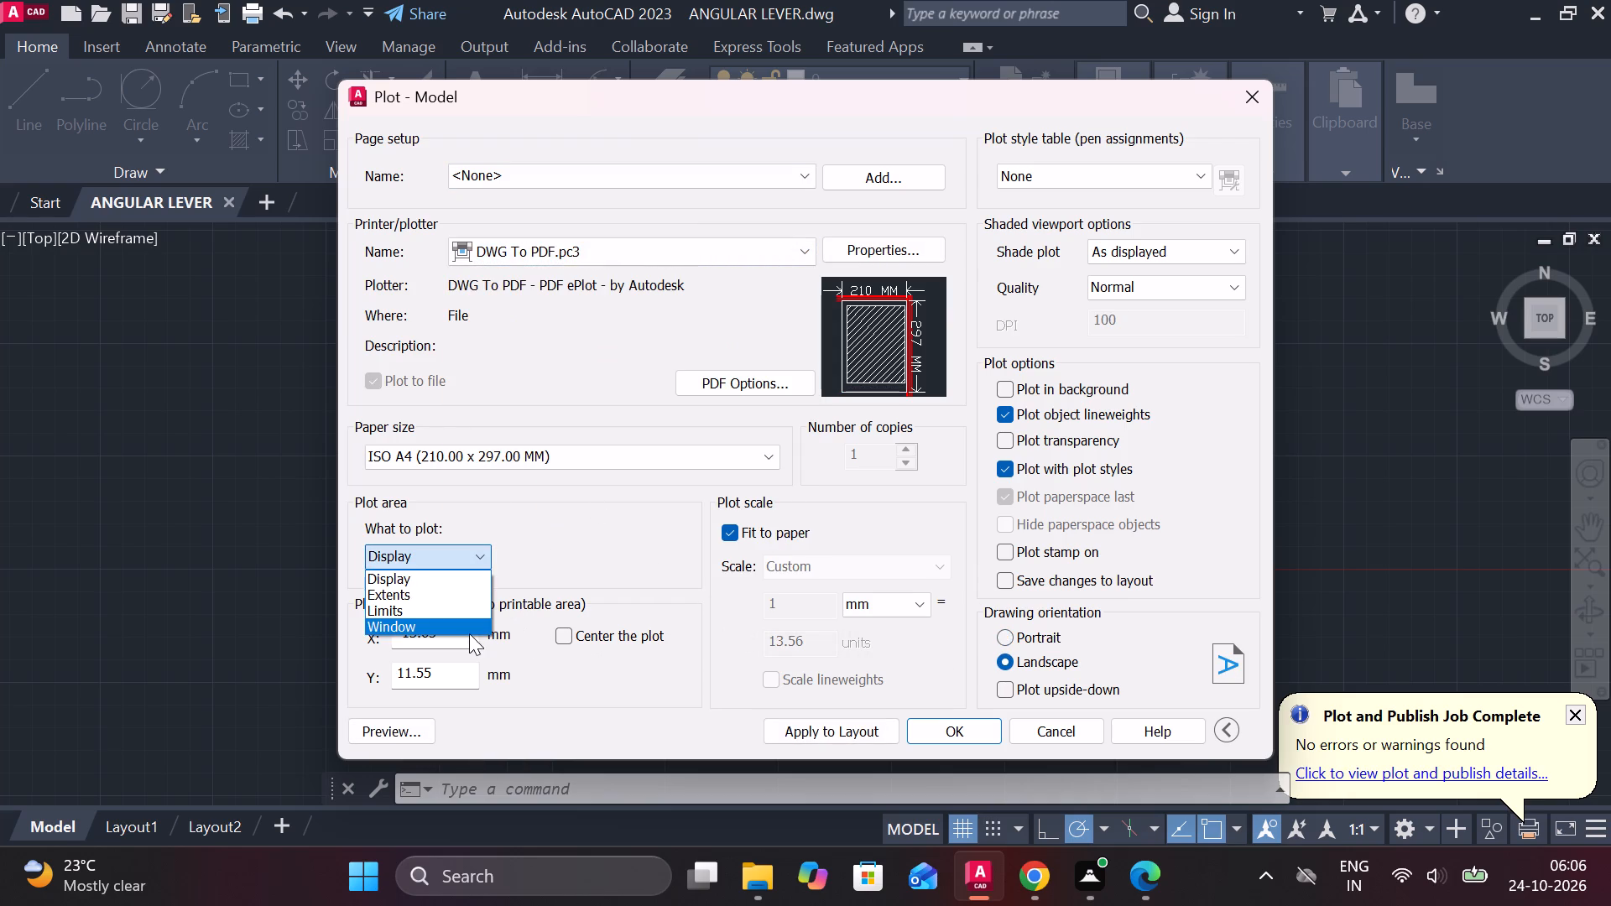
click(442, 620)
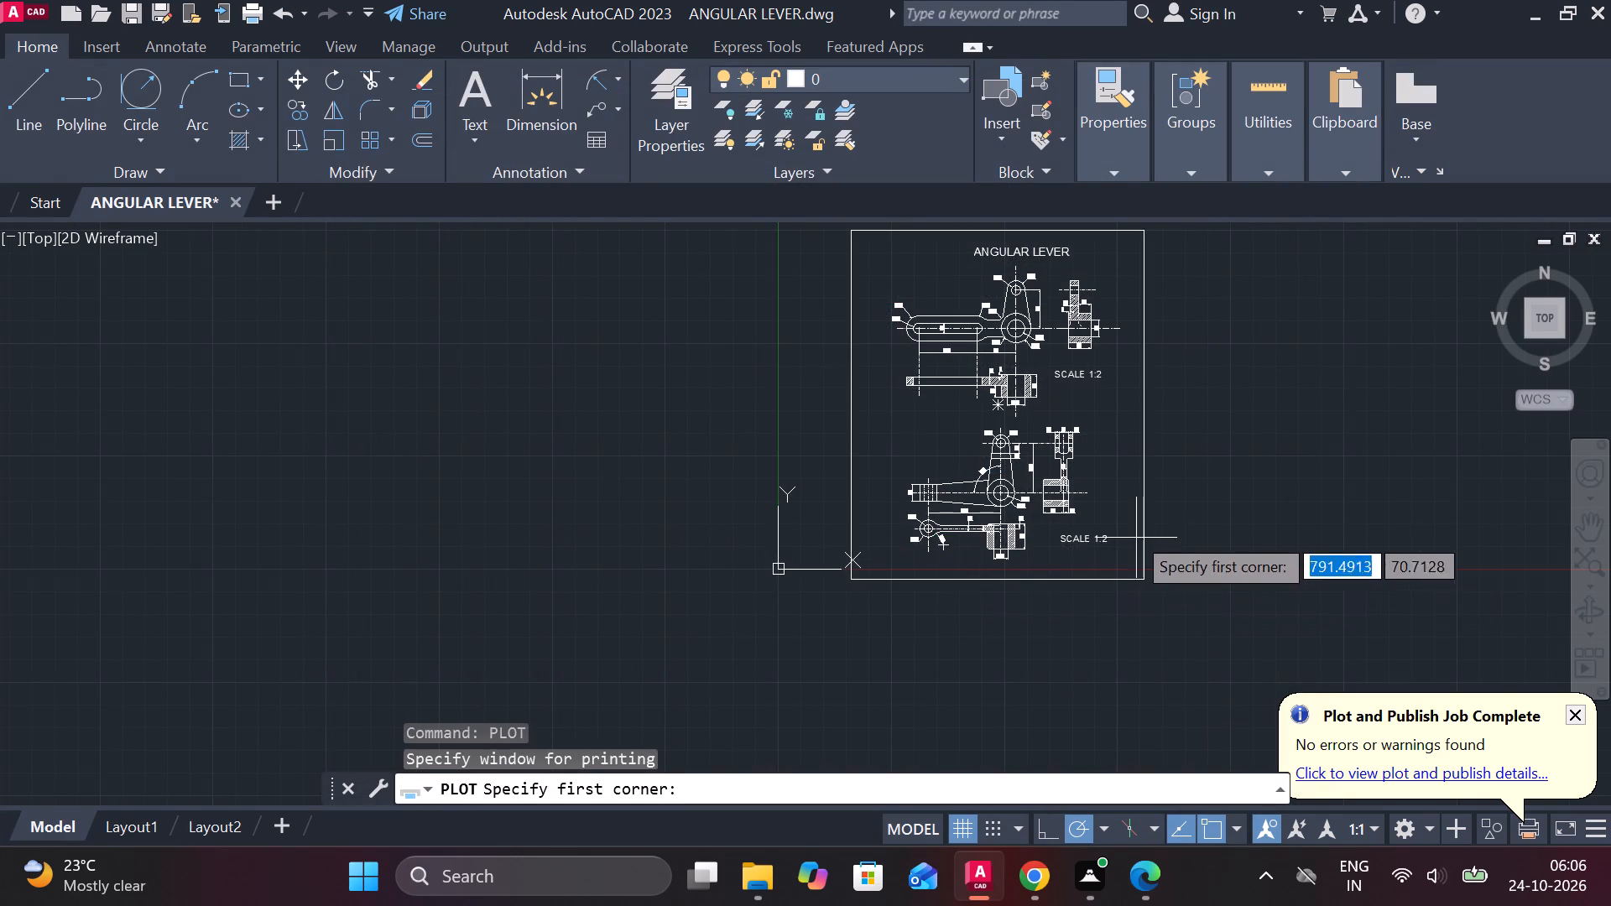
middle_drag(1122, 513, 1057, 586)
double_click(763, 284)
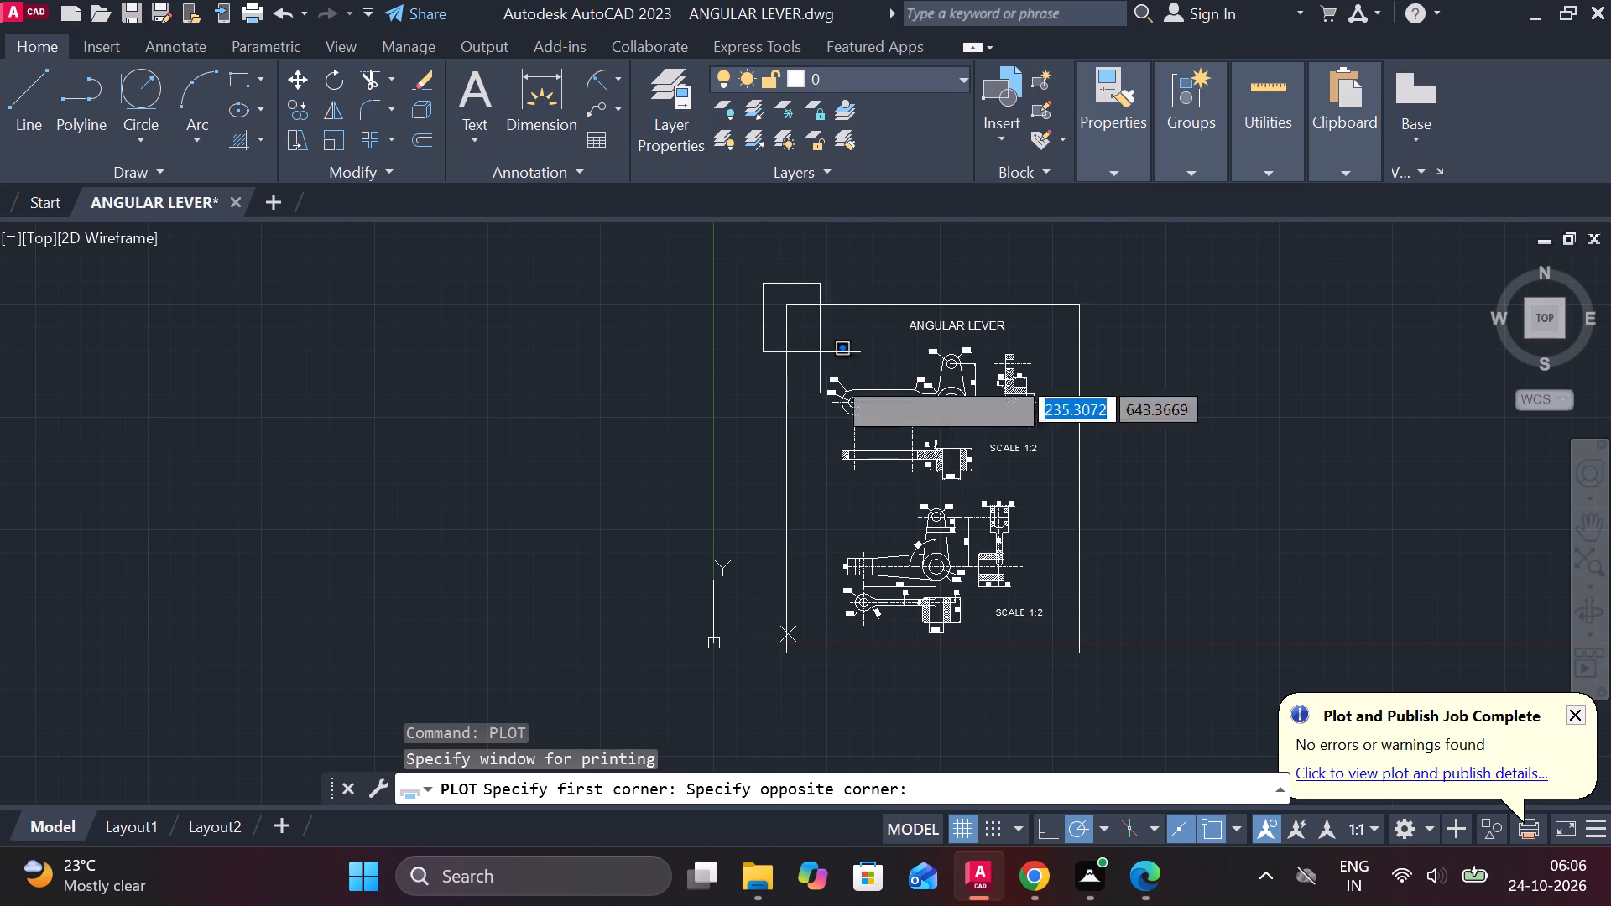
click(1106, 677)
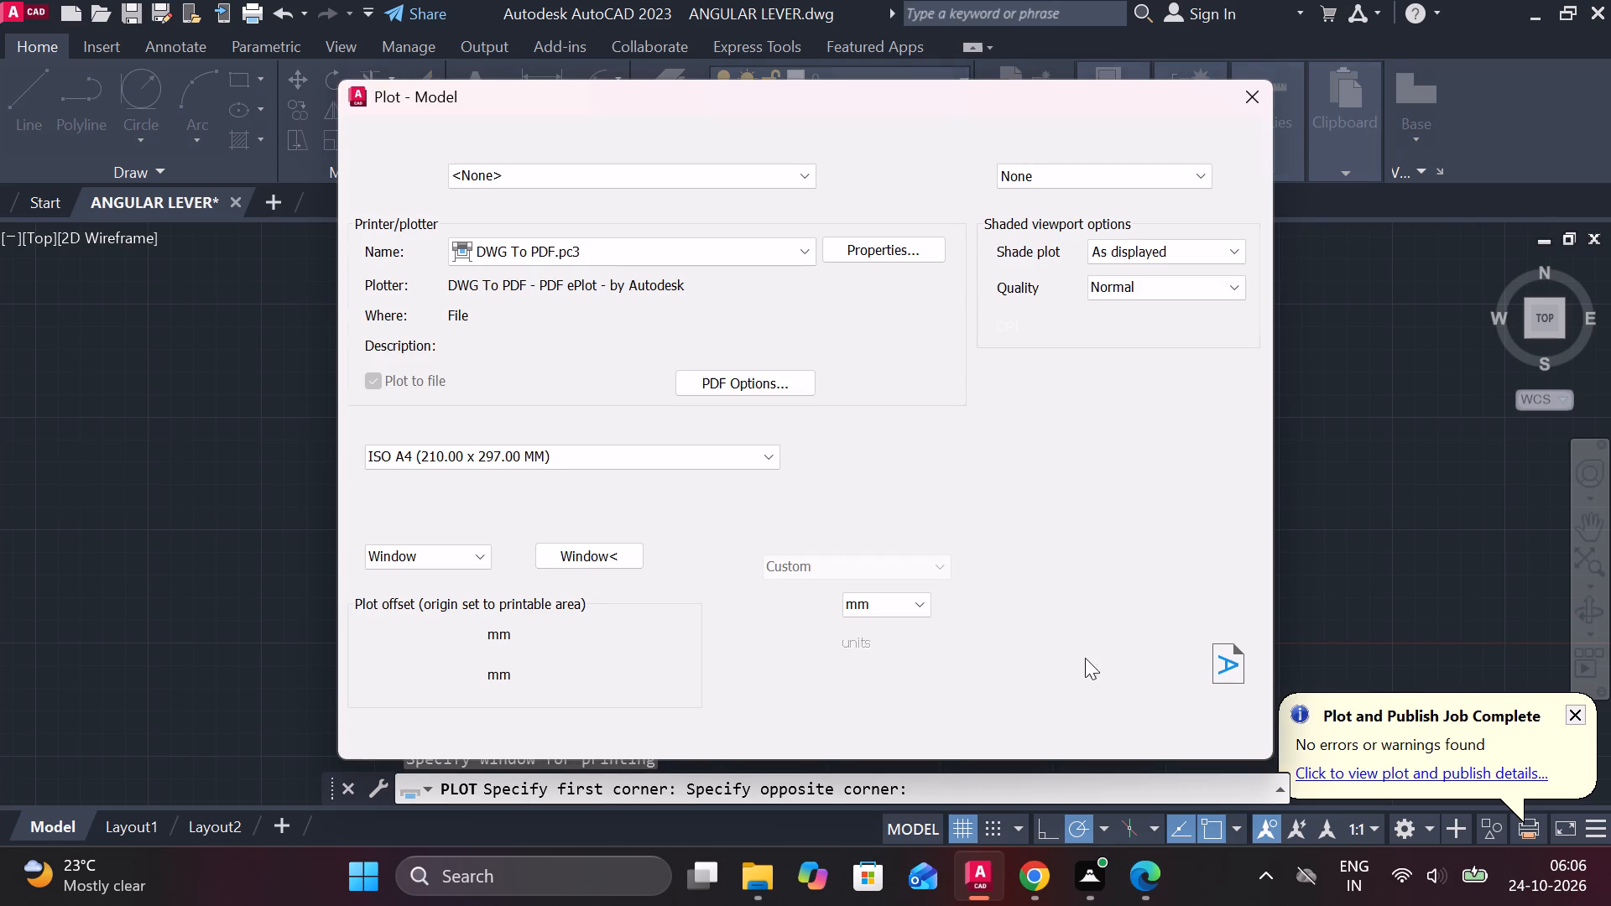
Plot the drawing to ANGULAR LEVER-Model.pdf in Documents.
click(988, 722)
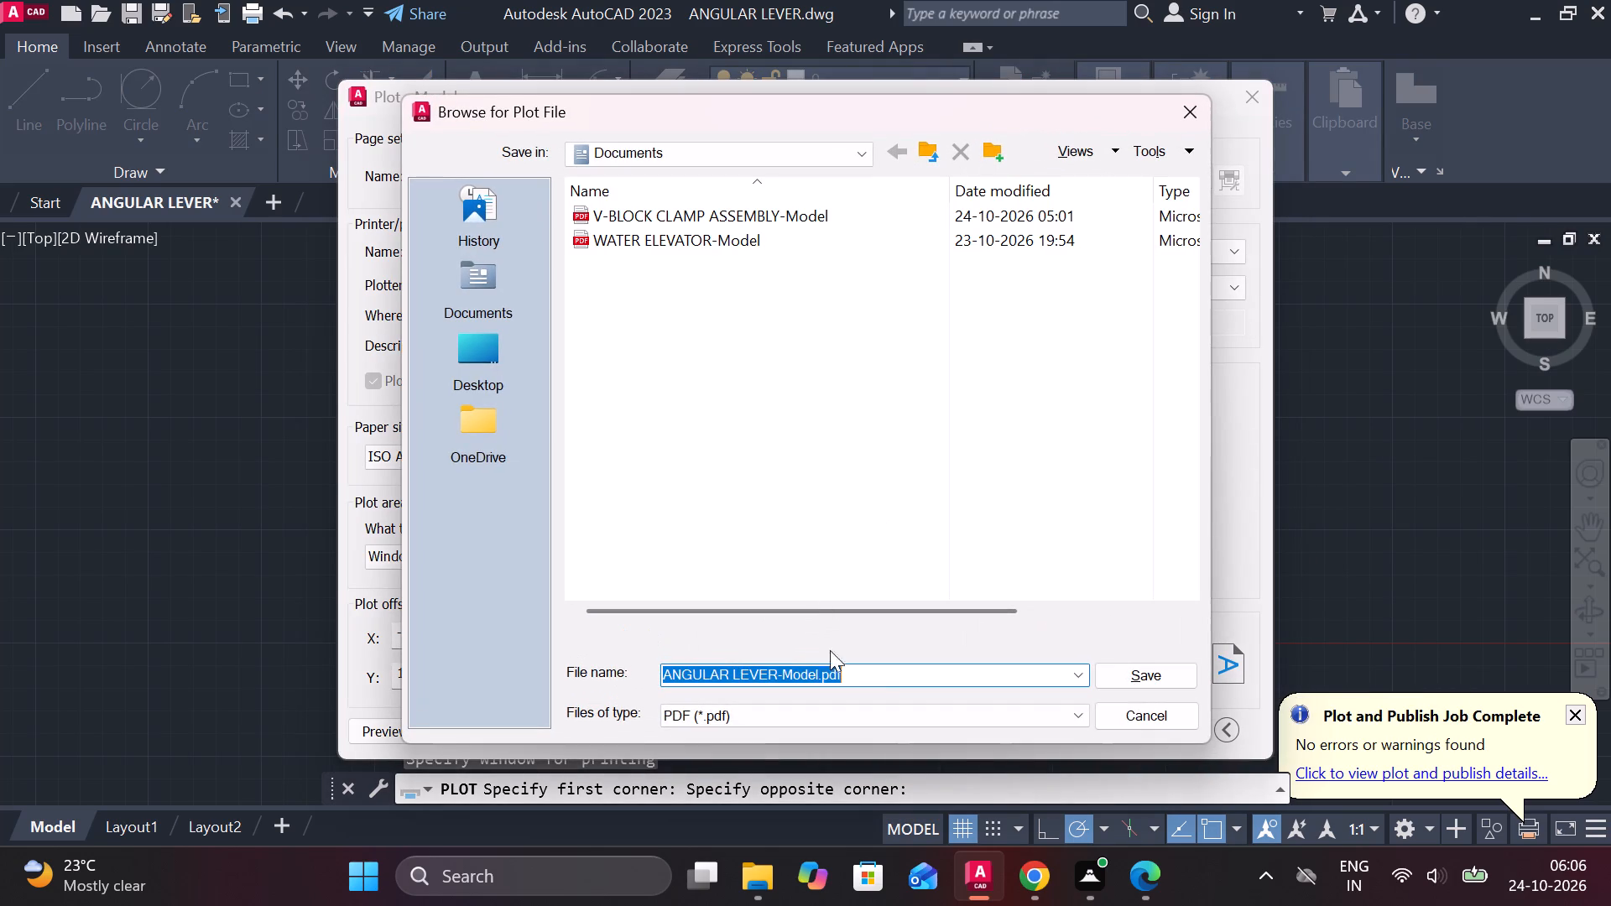
click(1139, 663)
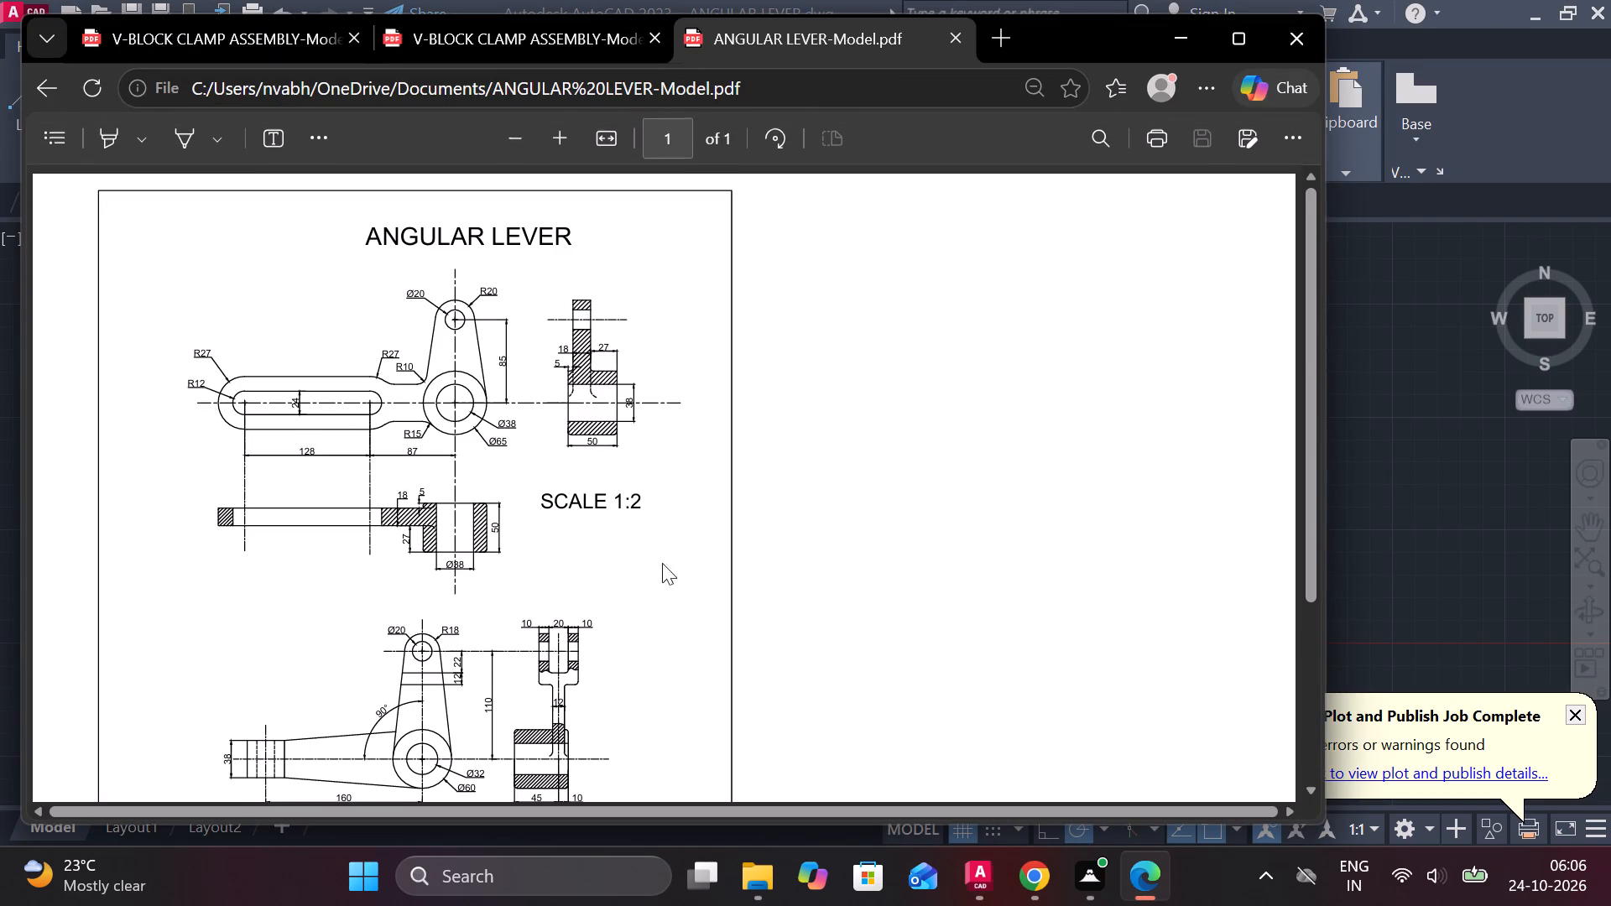
Review the plotted PDF page, examining the title, both lever drawings, their dimensions and the scale notes.
scroll(627, 555, down, 3)
scroll(625, 561, up, 2)
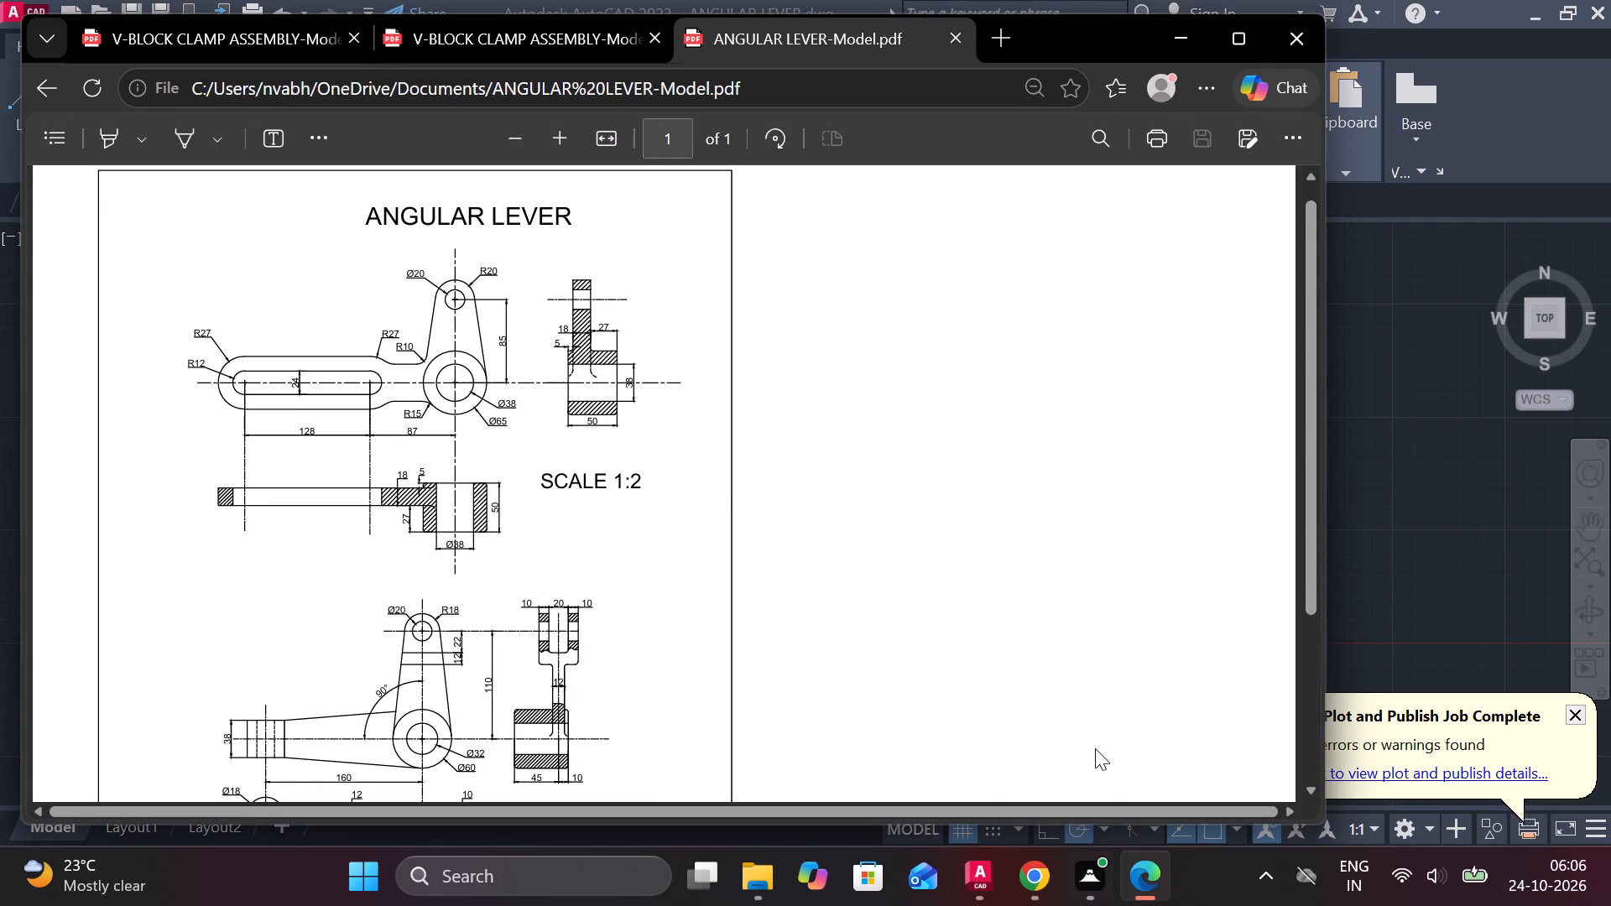
scroll(913, 620, up, 2)
scroll(1056, 700, down, 4)
scroll(1018, 669, up, 2)
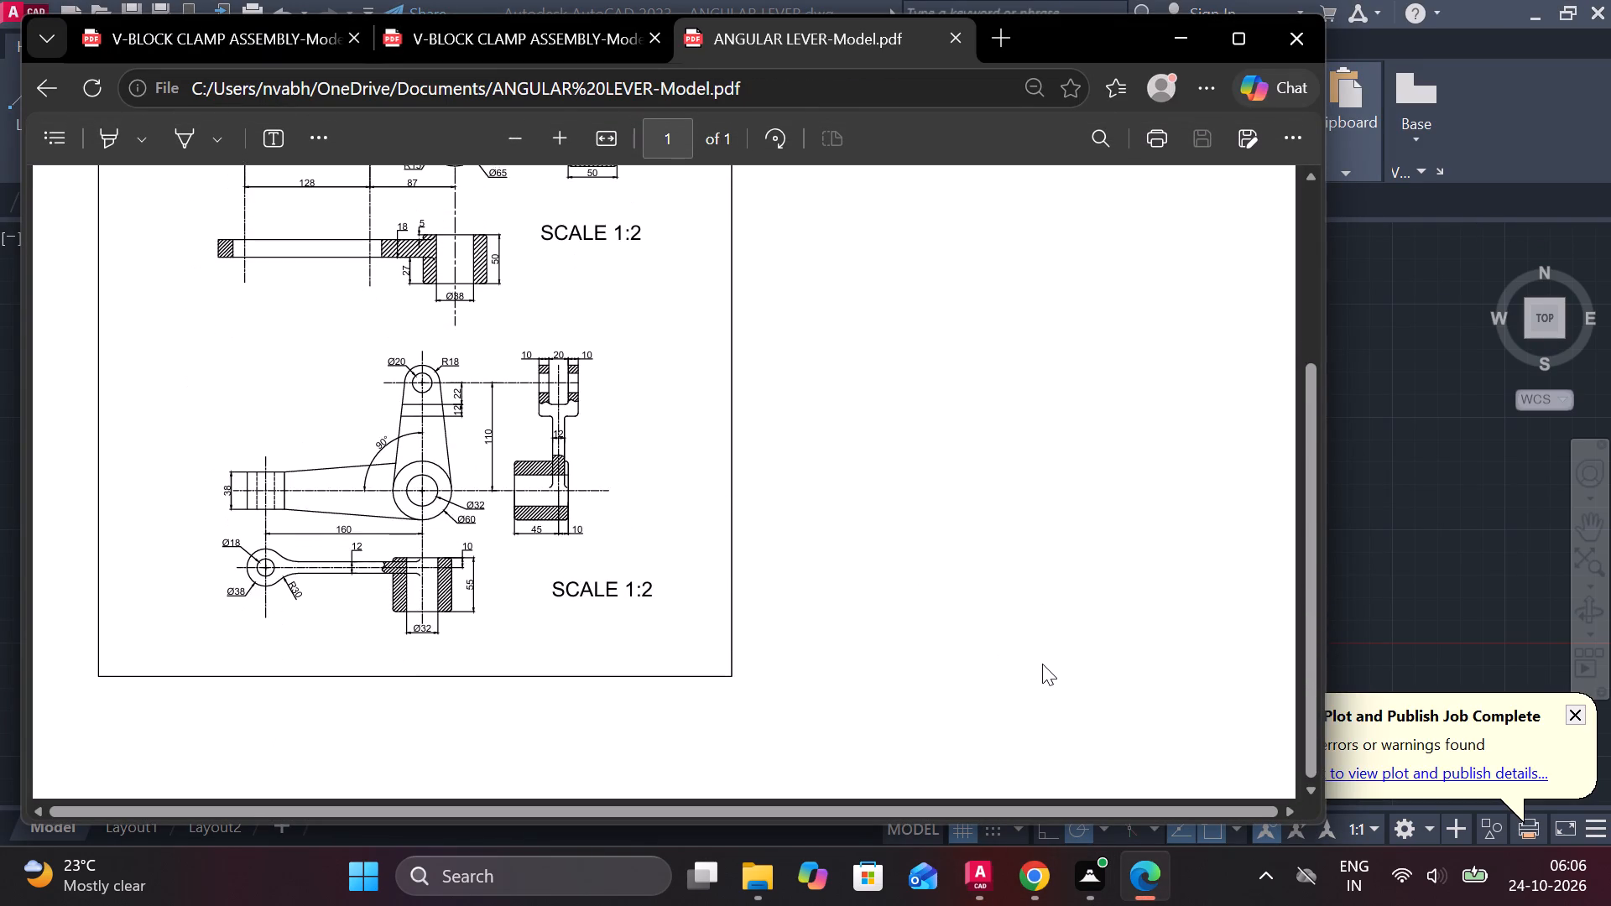
scroll(1042, 664, up, 5)
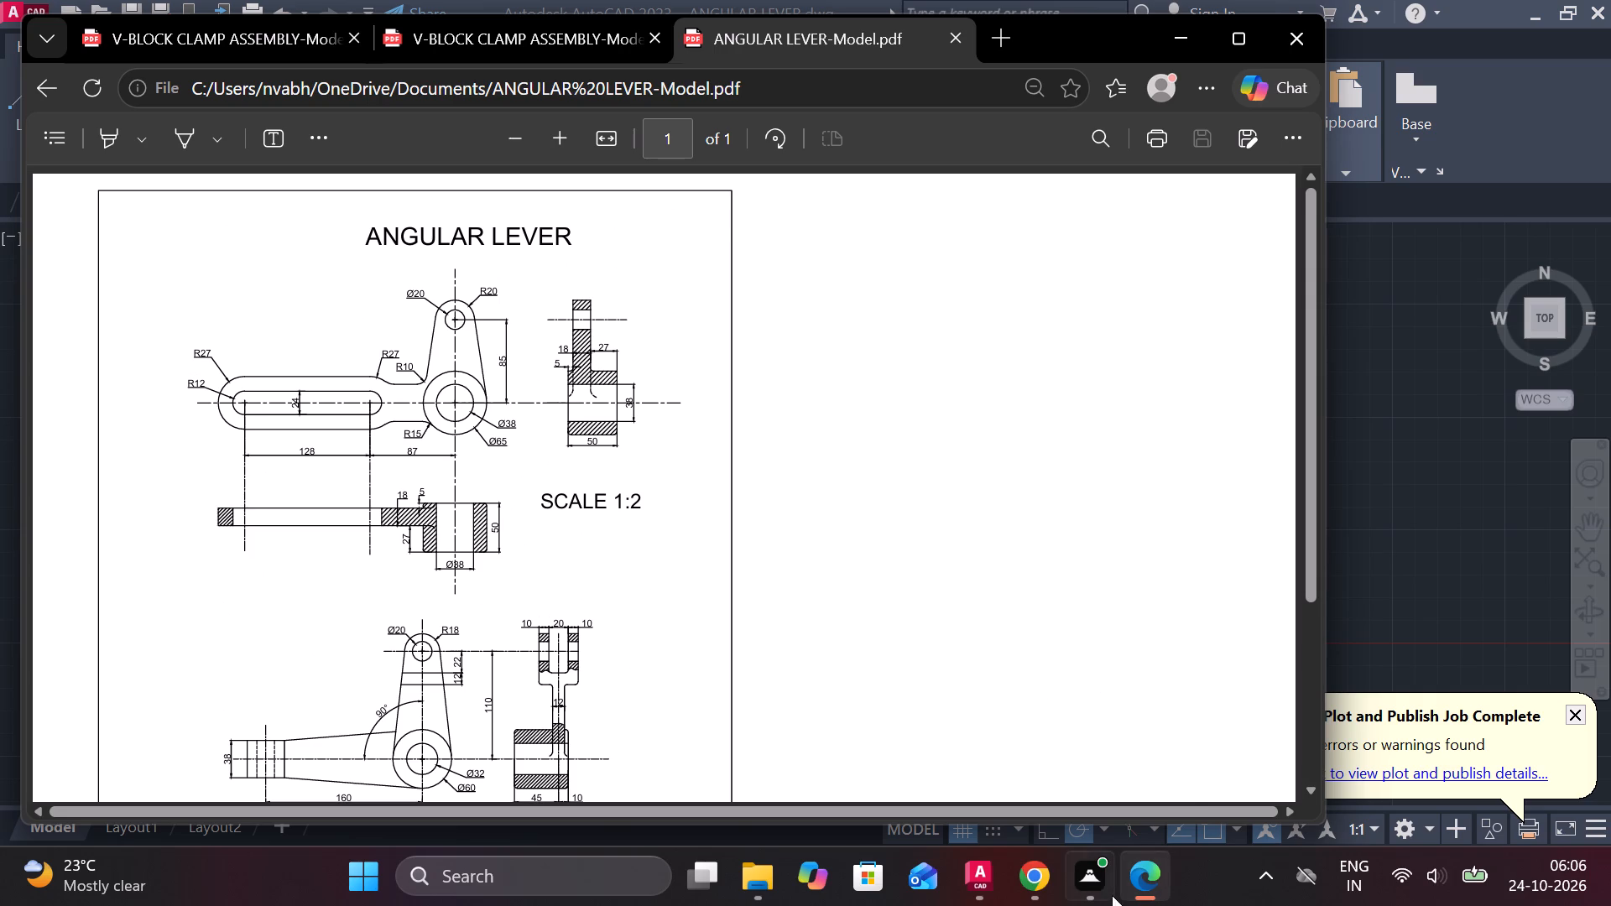